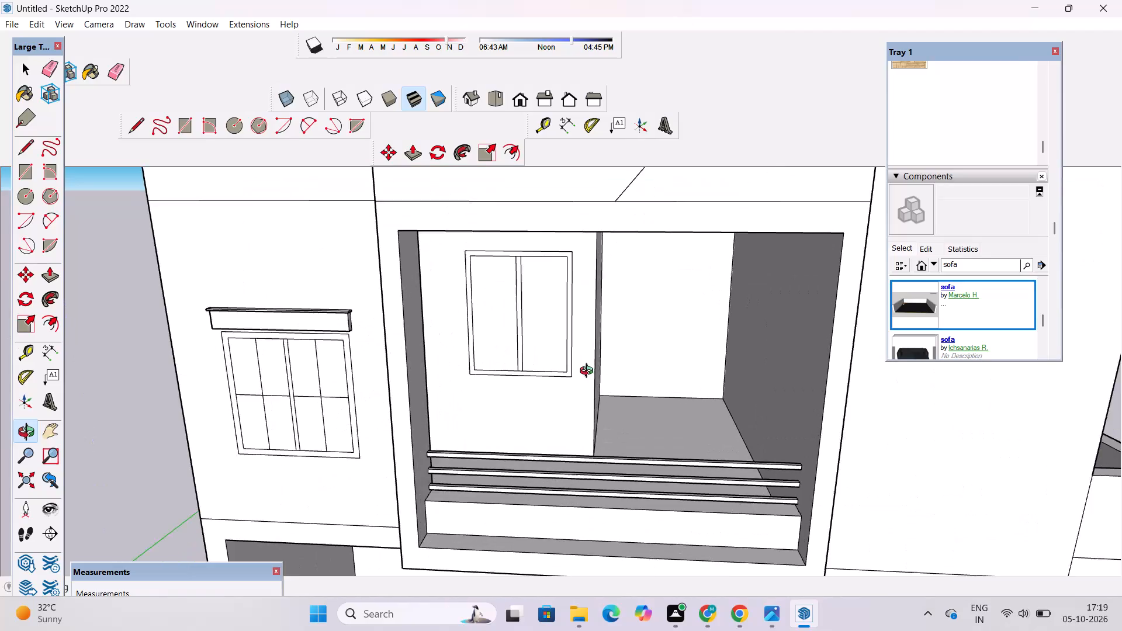
Examine the parapet's top face, the trim's diagonal end and the diagonal line on the wall from above and from the front.
left_click_drag(589, 372, 624, 445, "shift")
scroll(684, 273, "up", 3)
left_click_drag(685, 279, 663, 331)
scroll(659, 331, "down", 5)
left_click_drag(643, 362, 1010, 470)
left_click_drag(707, 374, 670, 523, "shift")
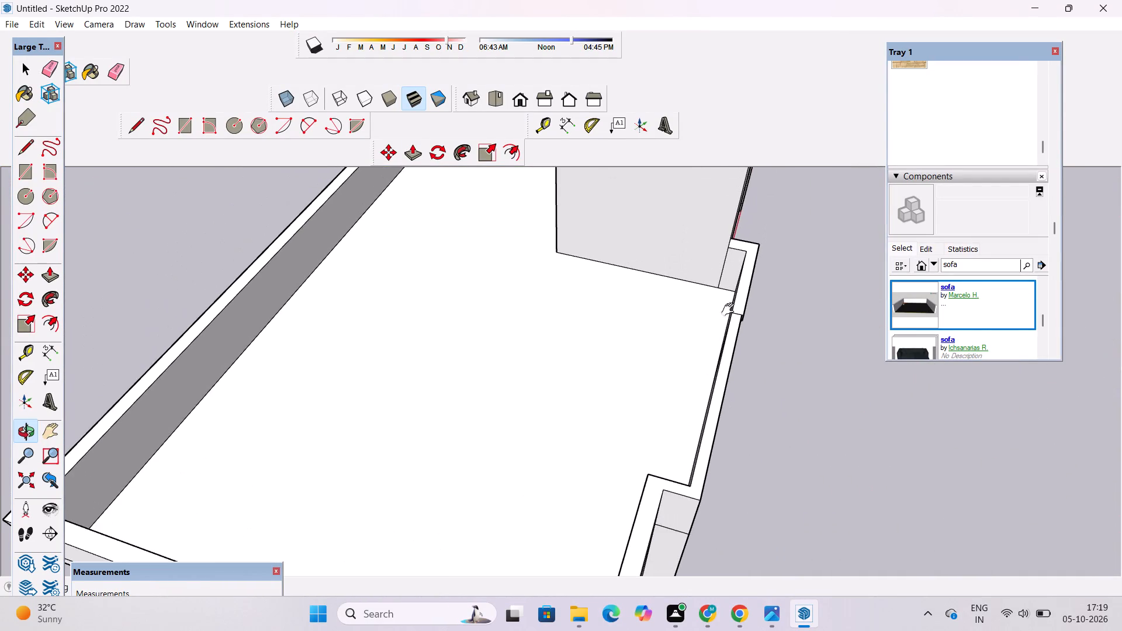
scroll(732, 302, "up", 9, "shift")
left_click_drag(774, 361, 646, 422, "shift")
scroll(626, 413, "up", 11)
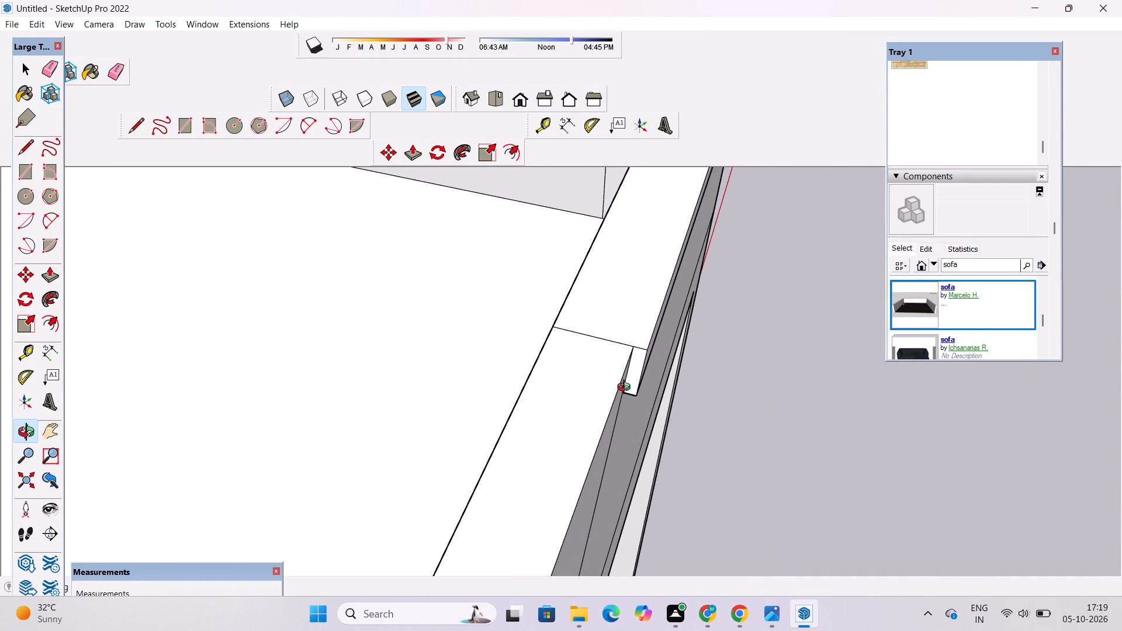
scroll(629, 346, "down", 3)
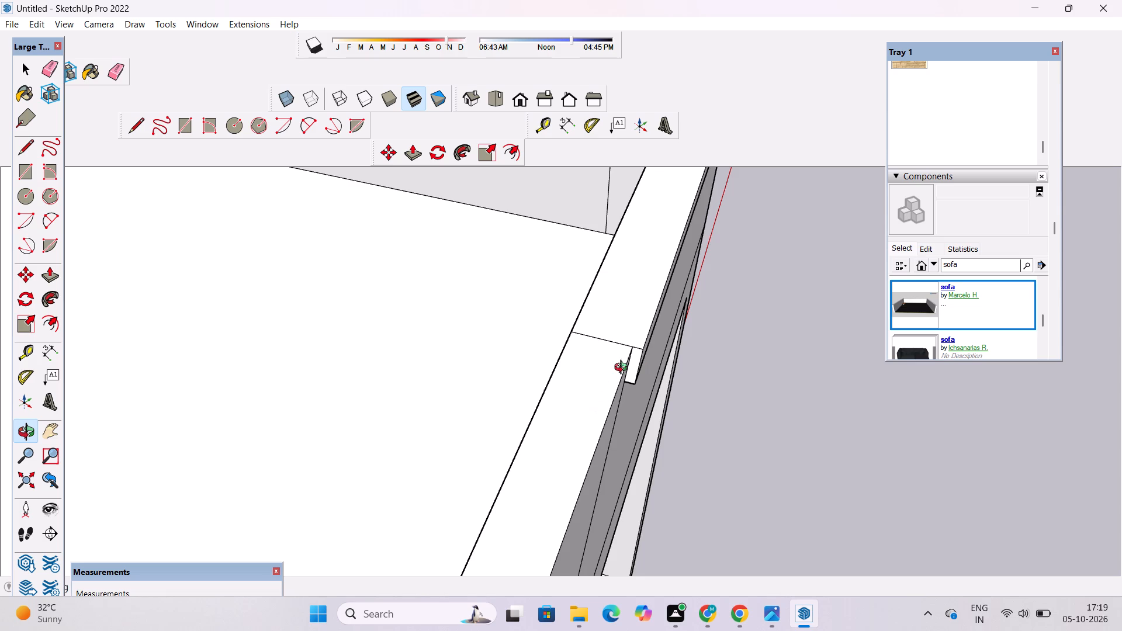
scroll(631, 375, "down", 2)
scroll(635, 367, "up", 2)
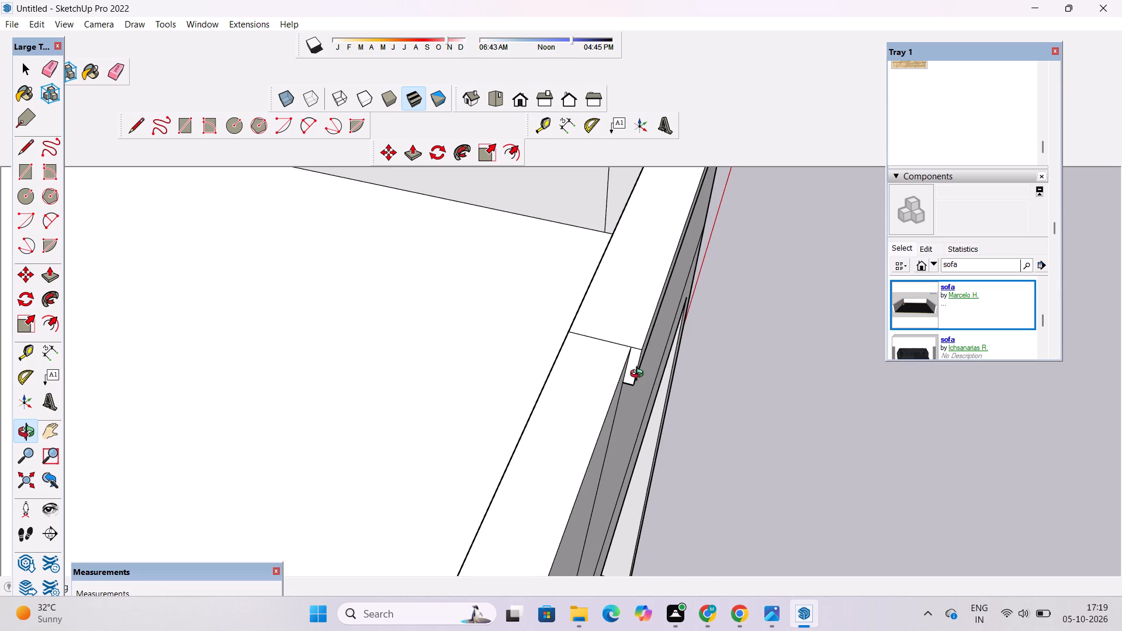
left_click_drag(715, 356, 630, 360)
left_click_drag(612, 411, 607, 375)
left_click_drag(621, 379, 609, 338)
scroll(601, 314, "up", 2)
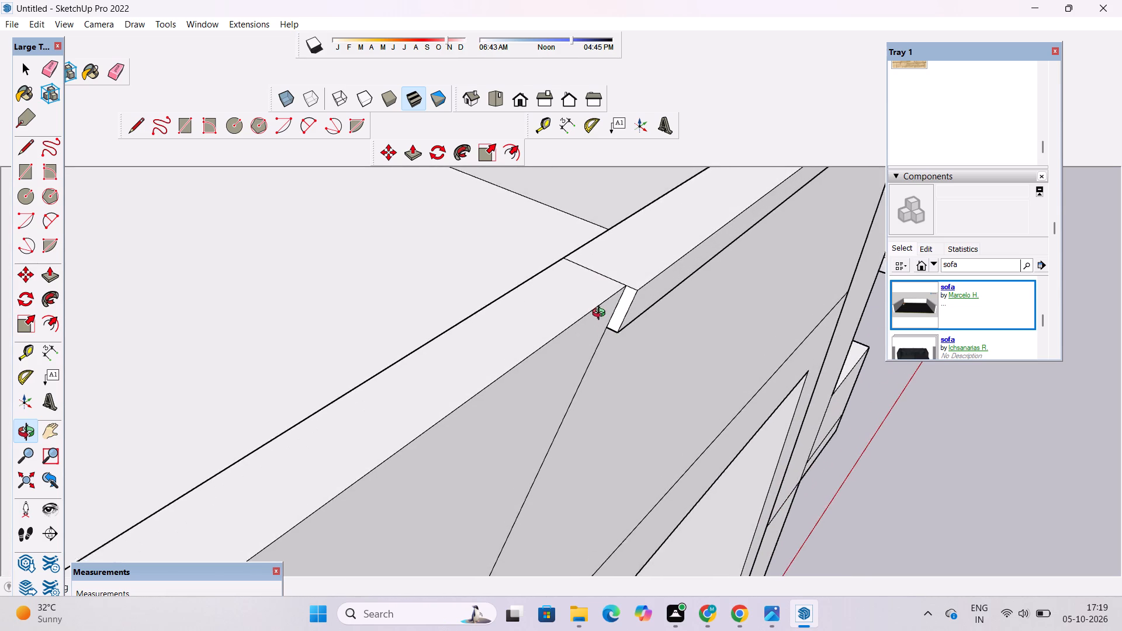
scroll(601, 314, "up", 1)
left_click_drag(657, 306, 577, 344)
left_click_drag(535, 355, 546, 378, "shift")
scroll(553, 350, "down", 5)
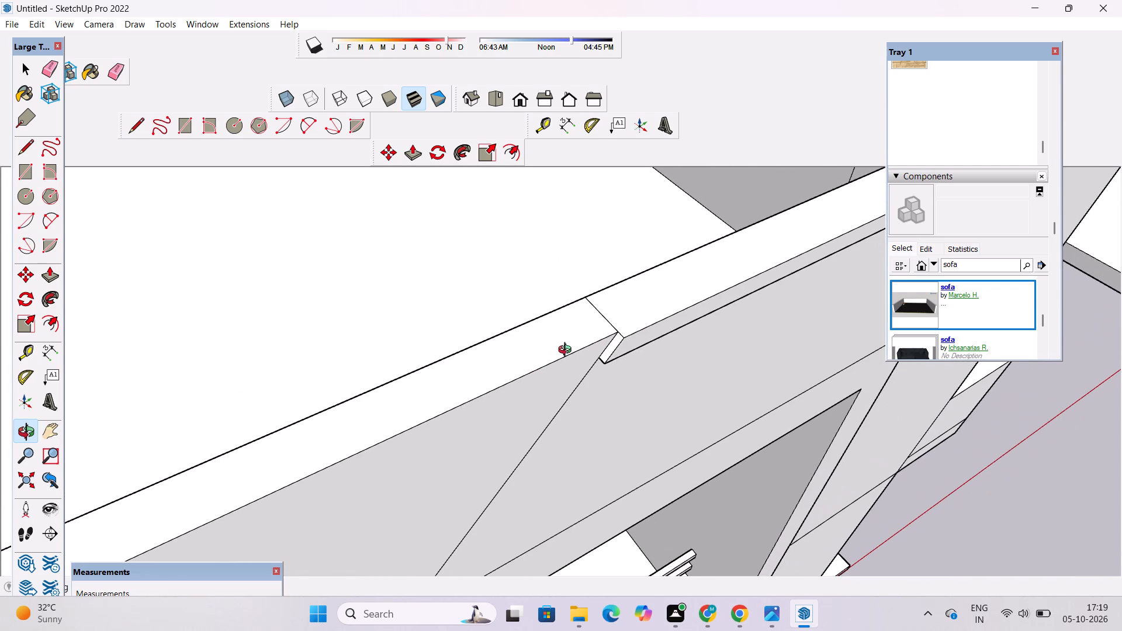
scroll(567, 351, "up", 4)
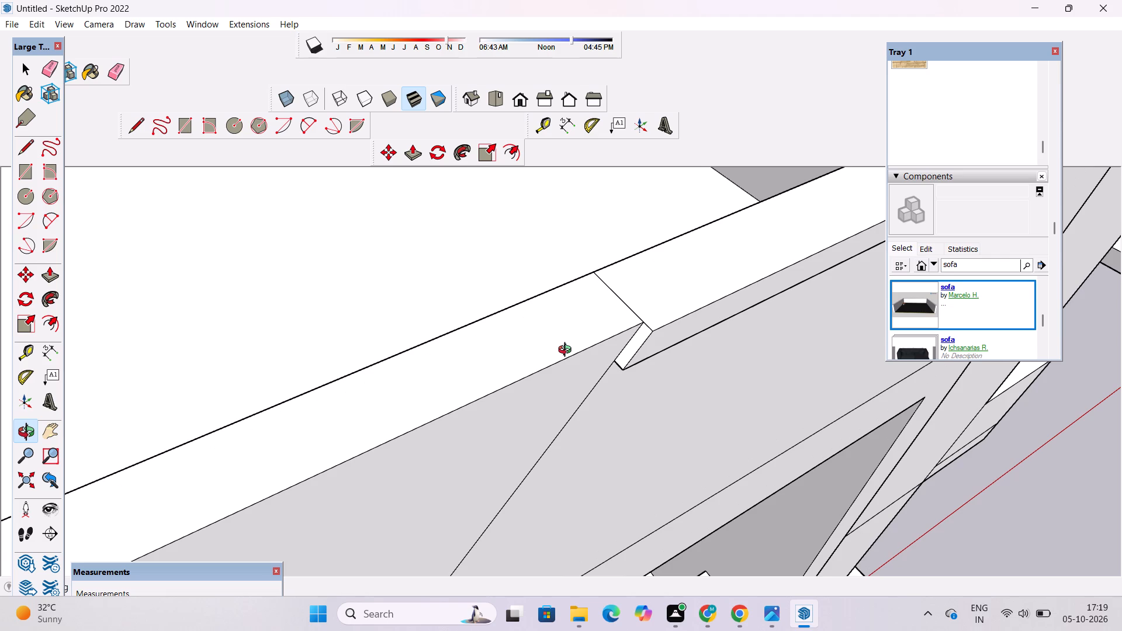
scroll(567, 351, "down", 3)
left_click_drag(586, 321, 590, 379, "shift")
left_click_drag(597, 404, 531, 331)
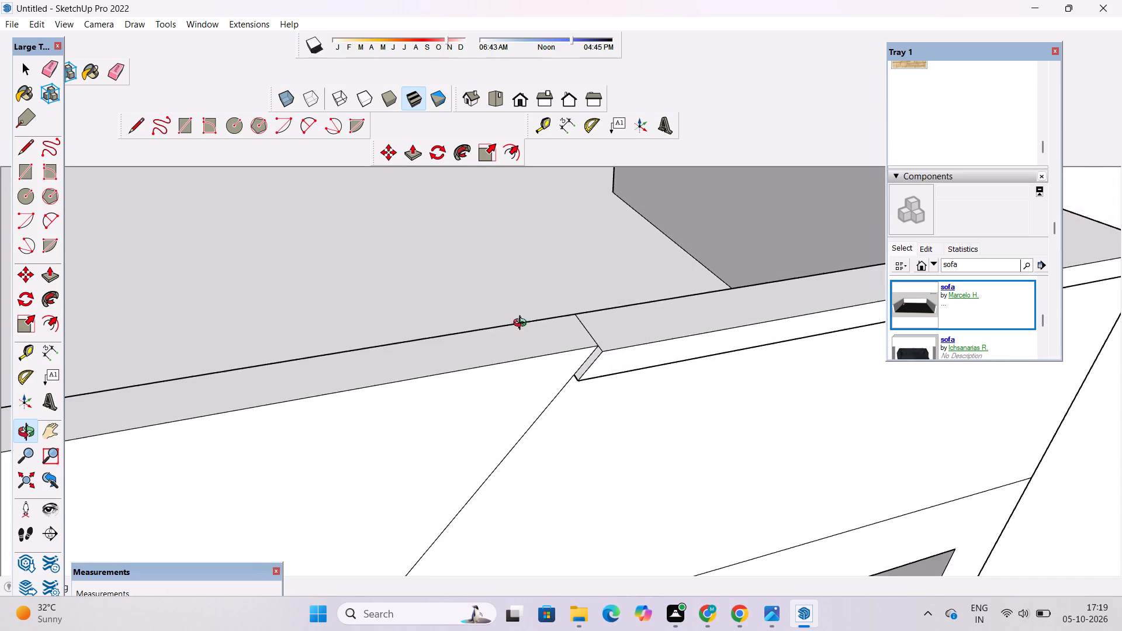
scroll(509, 320, "down", 7)
left_click_drag(263, 393, 445, 415)
left_click_drag(468, 387, 469, 364, "shift")
left_click_drag(469, 364, 469, 429)
scroll(512, 410, "down", 4)
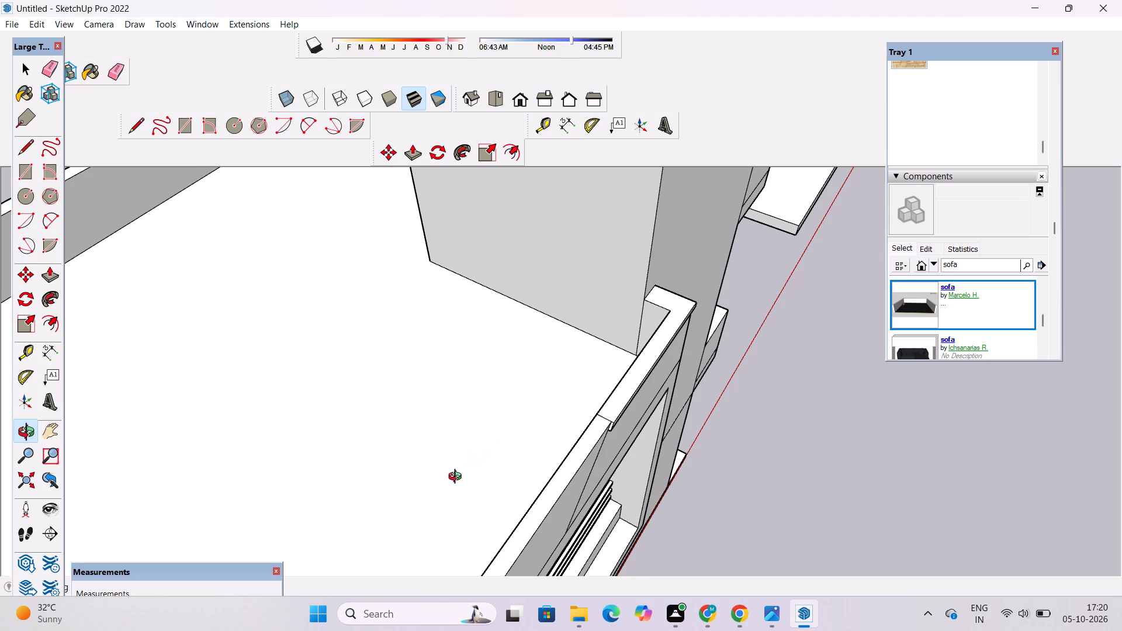
scroll(458, 479, "down", 4)
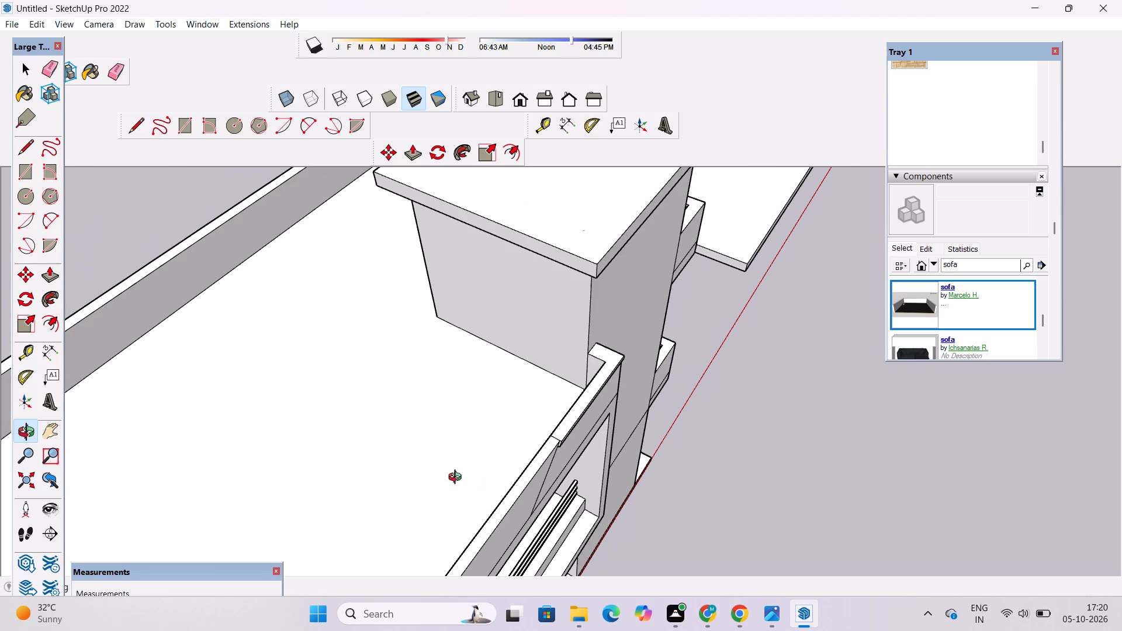
left_click_drag(468, 477, 475, 348, "shift")
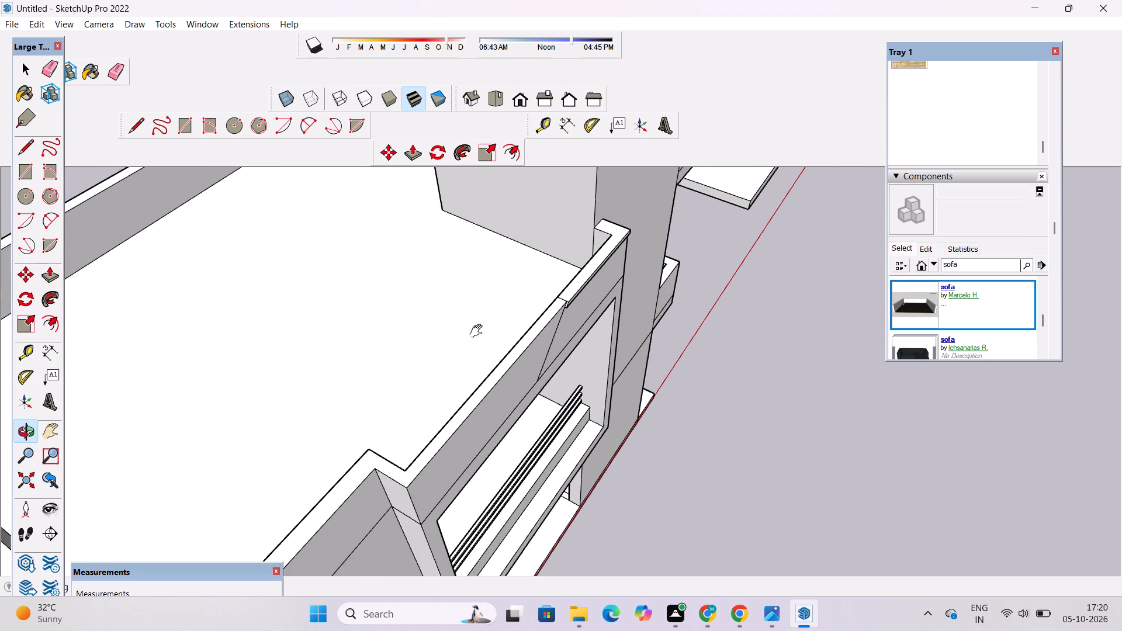
scroll(555, 317, "up", 5)
left_click_drag(526, 339, 582, 372)
left_click_drag(591, 372, 580, 343, "shift")
left_click_drag(575, 321, 565, 327)
left_click_drag(560, 344, 512, 329)
left_click_drag(553, 352, 452, 335)
left_click_drag(462, 318, 500, 349, "shift")
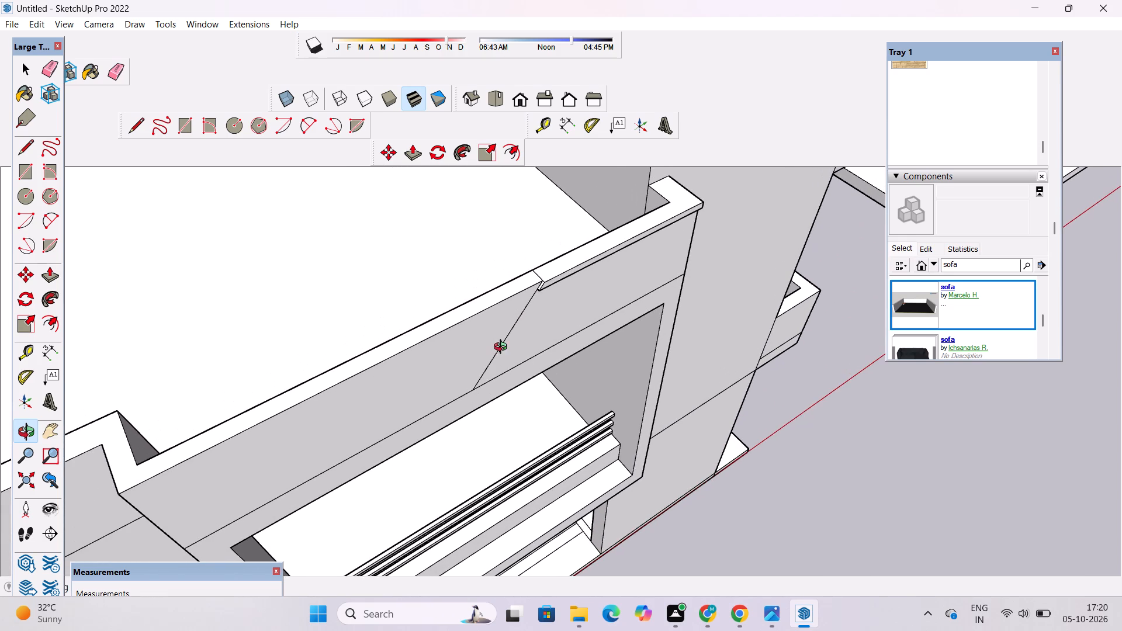
left_click_drag(503, 330, 586, 319, "shift")
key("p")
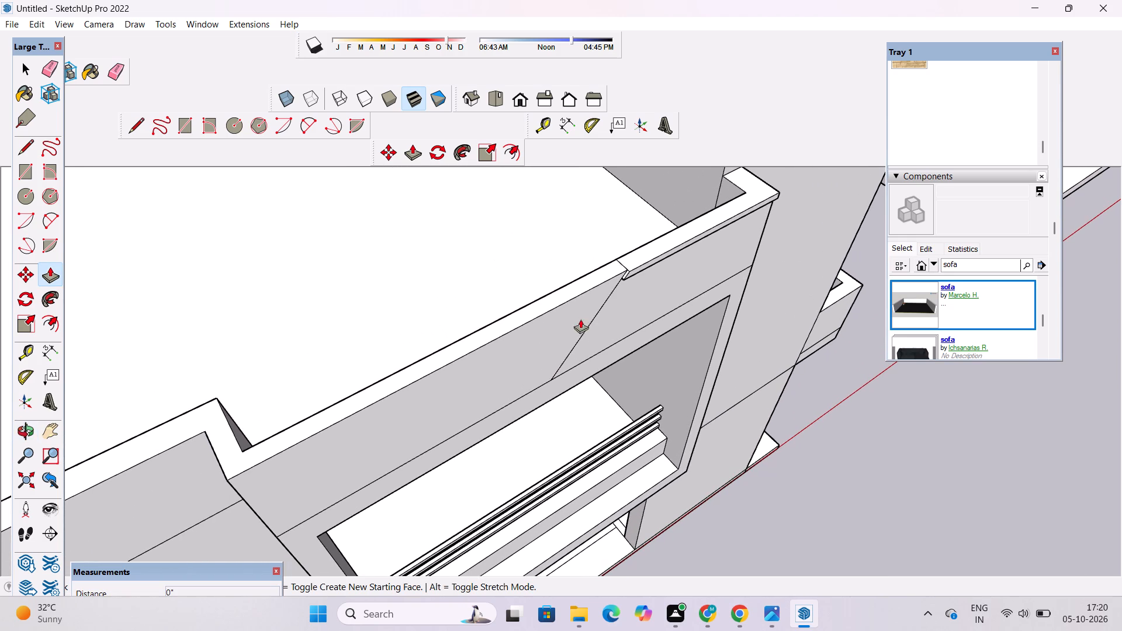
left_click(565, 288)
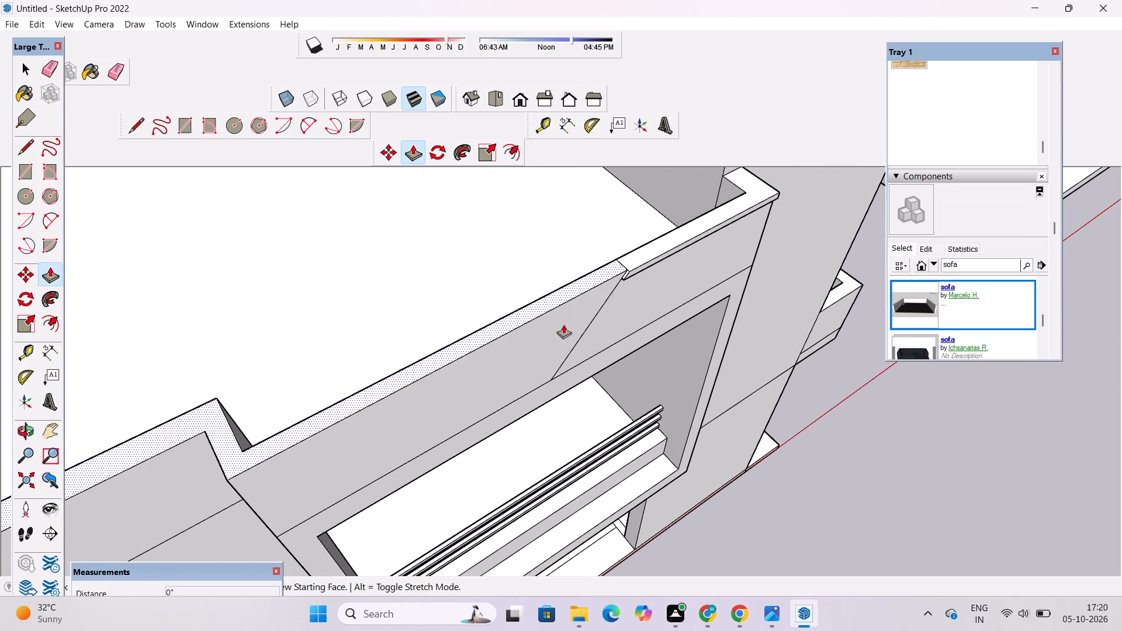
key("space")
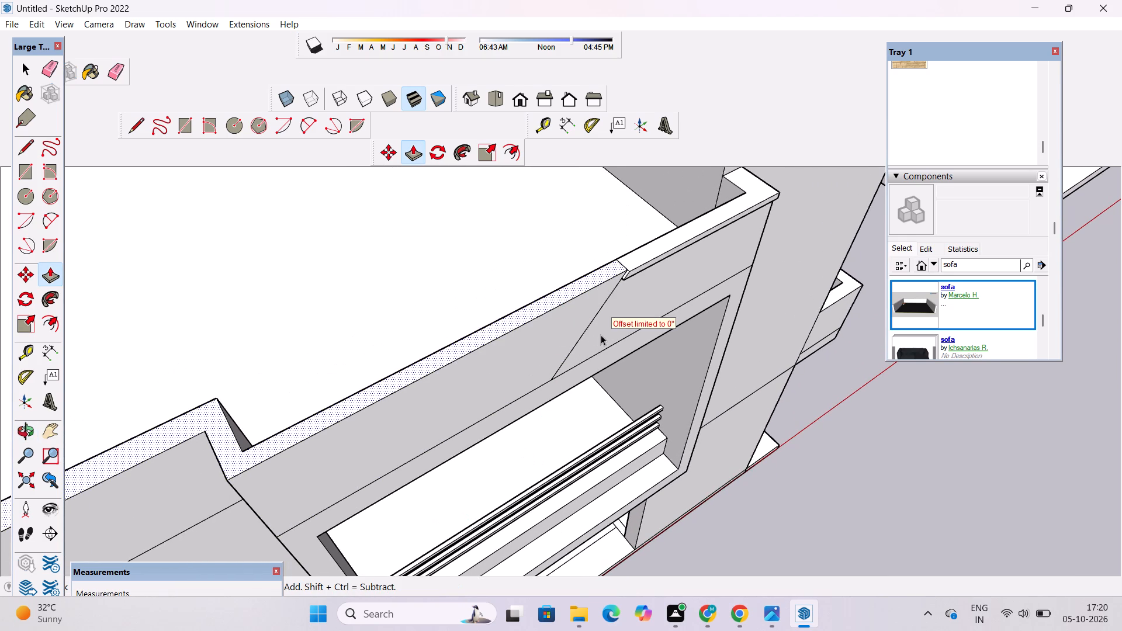
Push the front parapet face between the corner and the diagonal line back 1' through the wall thickness.
key("o")
left_click_drag(843, 349, 750, 327)
scroll(551, 346, "down", 4)
left_click_drag(549, 352, 691, 420, "shift")
left_click_drag(621, 426, 611, 426)
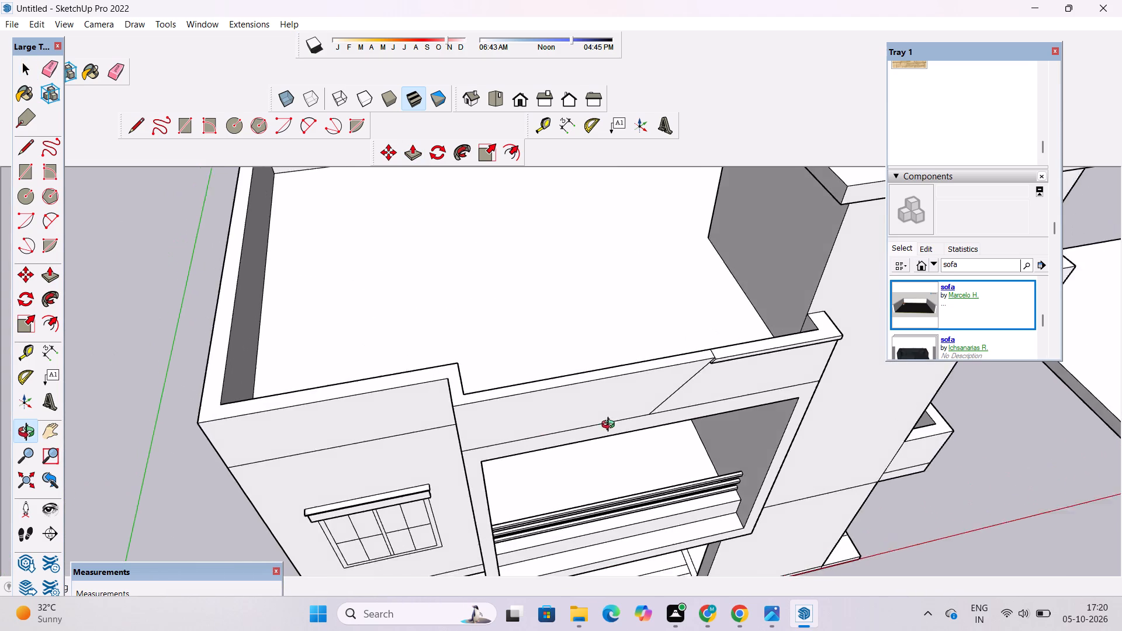
left_click_drag(611, 426, 581, 413)
left_click_drag(559, 393, 674, 443, "shift")
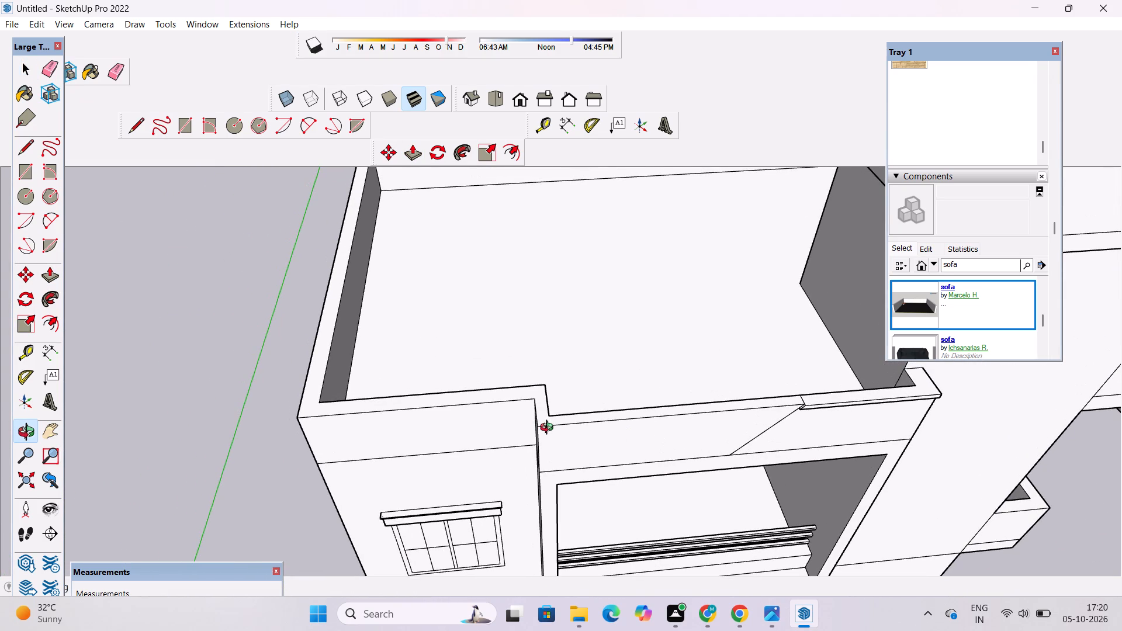
left_click_drag(550, 430, 552, 442, "shift")
scroll(552, 442, "up", 3)
left_click_drag(552, 442, 525, 483, "shift")
left_click_drag(522, 485, 516, 446)
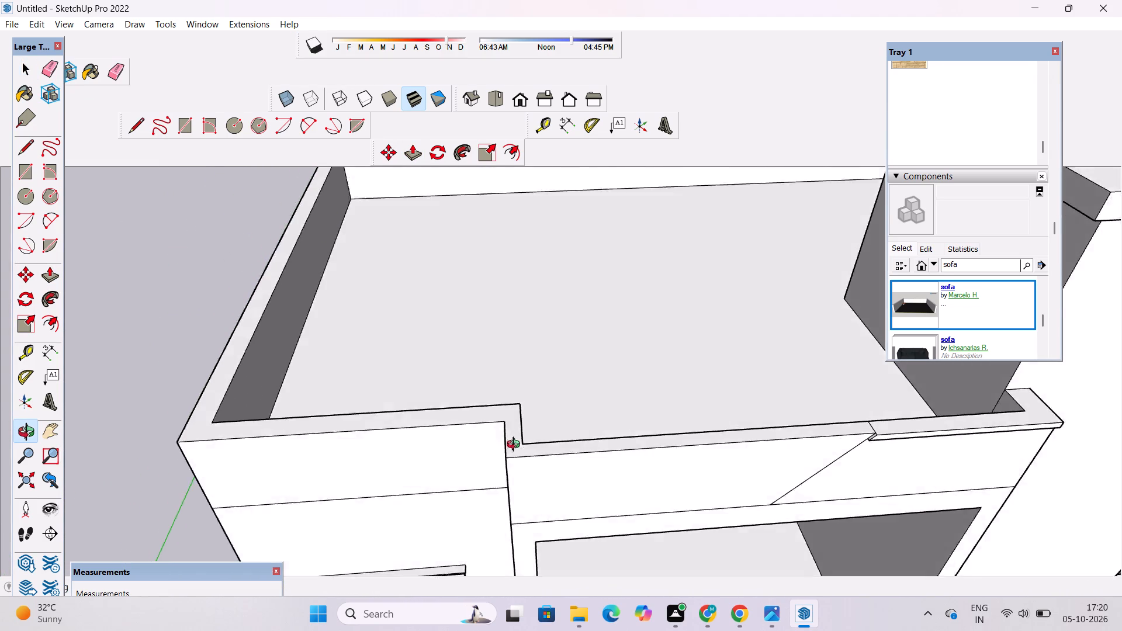
left_click_drag(516, 446, 487, 353)
left_click_drag(569, 401, 452, 407, "shift")
scroll(442, 426, "up", 1)
left_click_drag(468, 421, 435, 423, "shift")
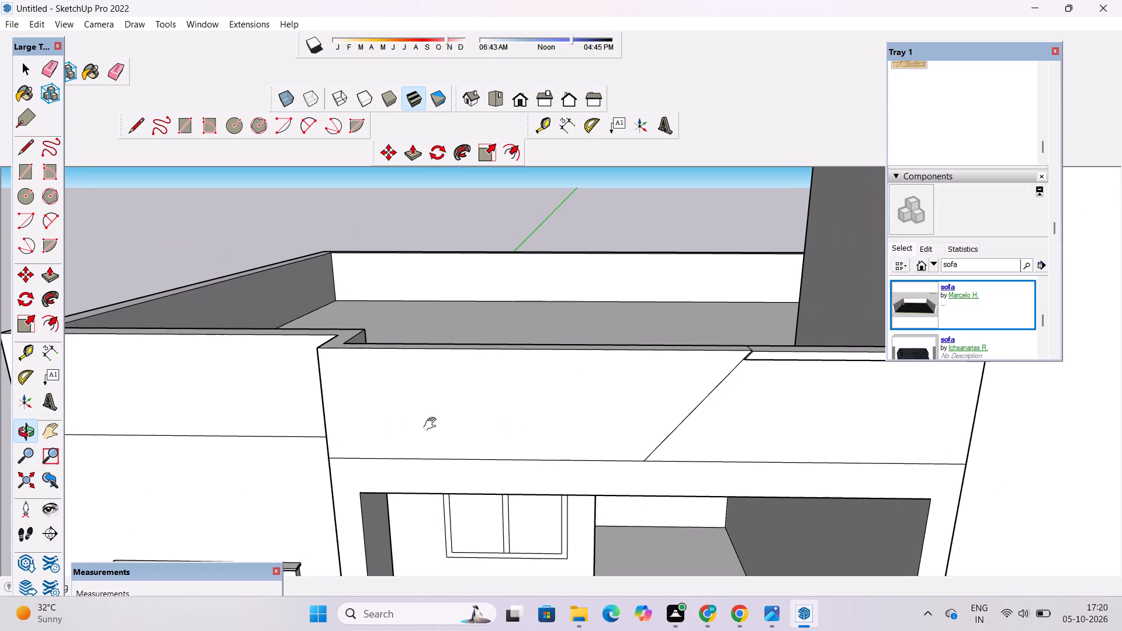
left_click_drag(432, 424, 430, 412)
left_click_drag(428, 410, 428, 419, "shift")
key("l")
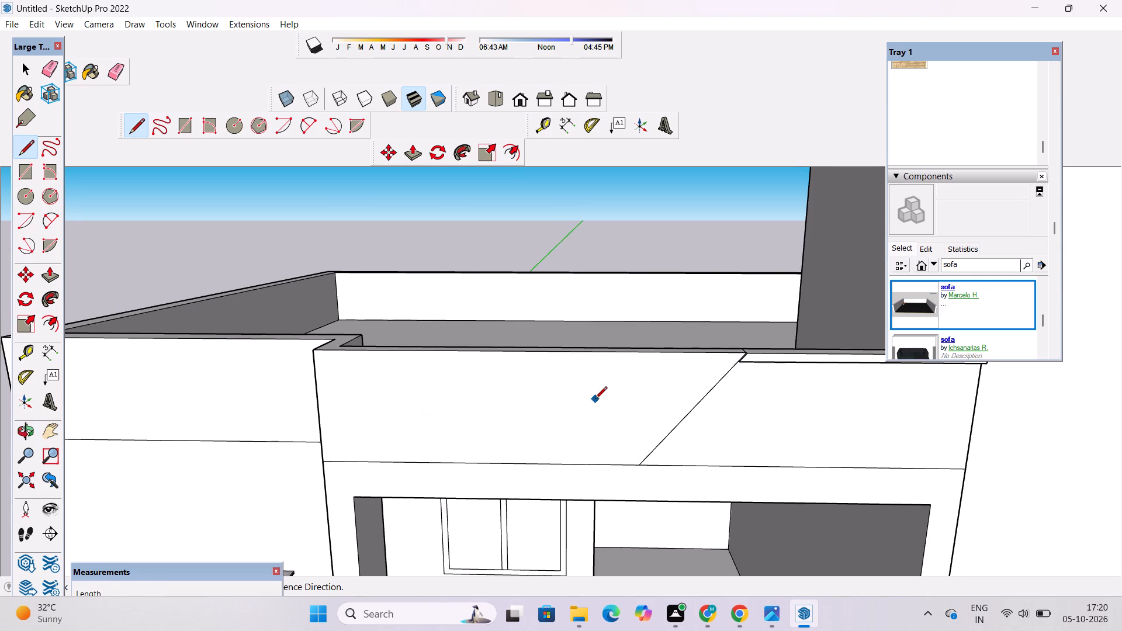
scroll(631, 411, "up", 1)
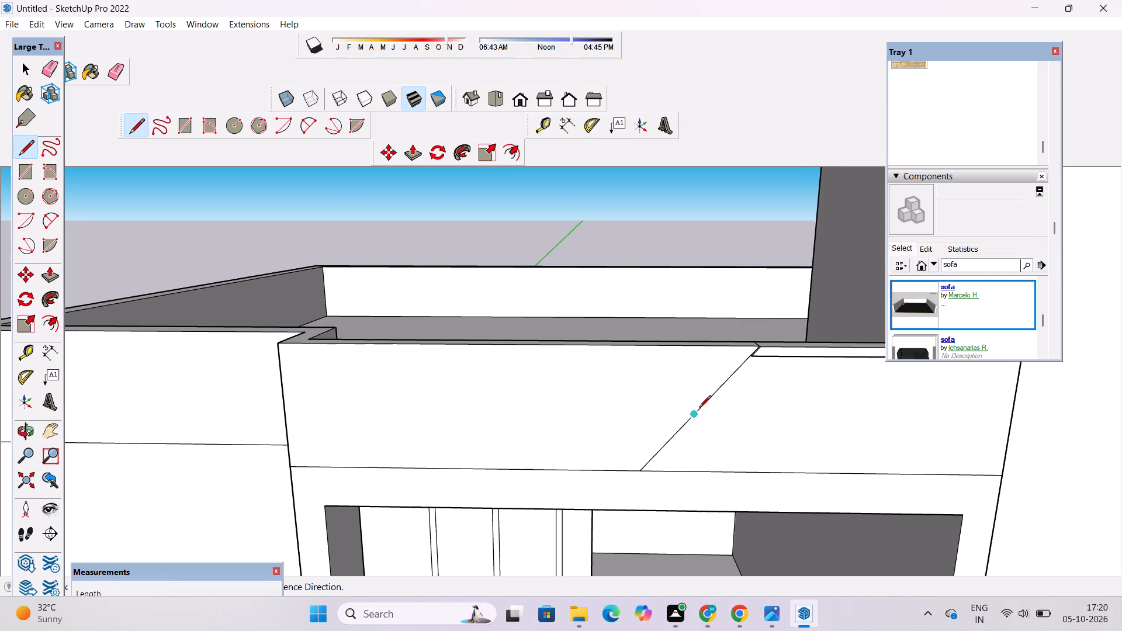
key("space")
left_click(673, 383)
key("p")
left_click(673, 383)
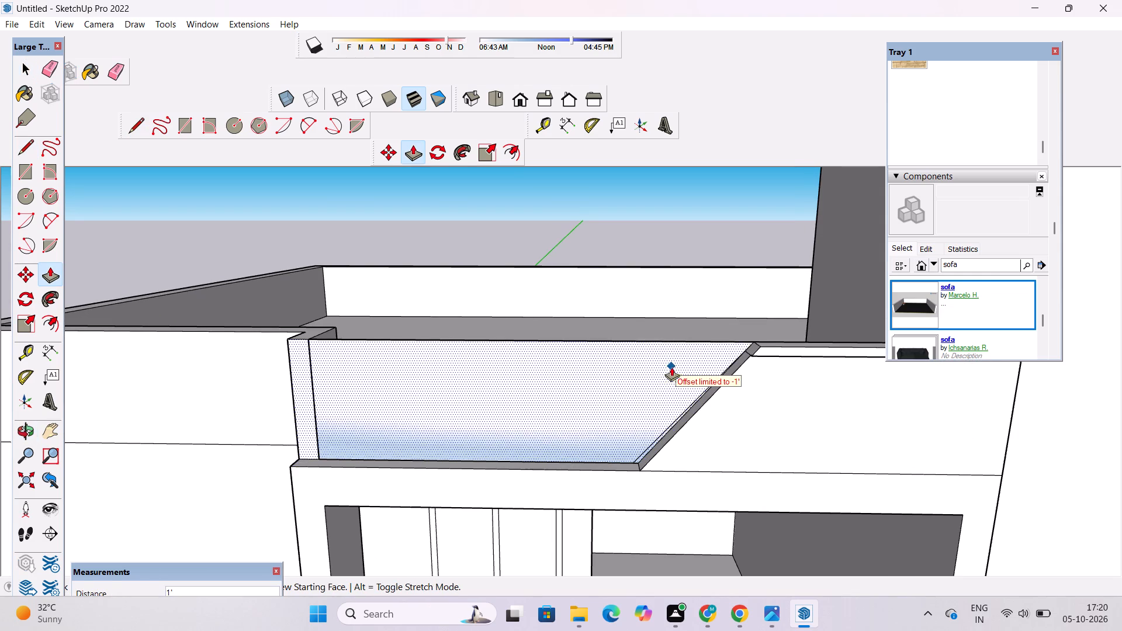
left_click(675, 341)
key("space")
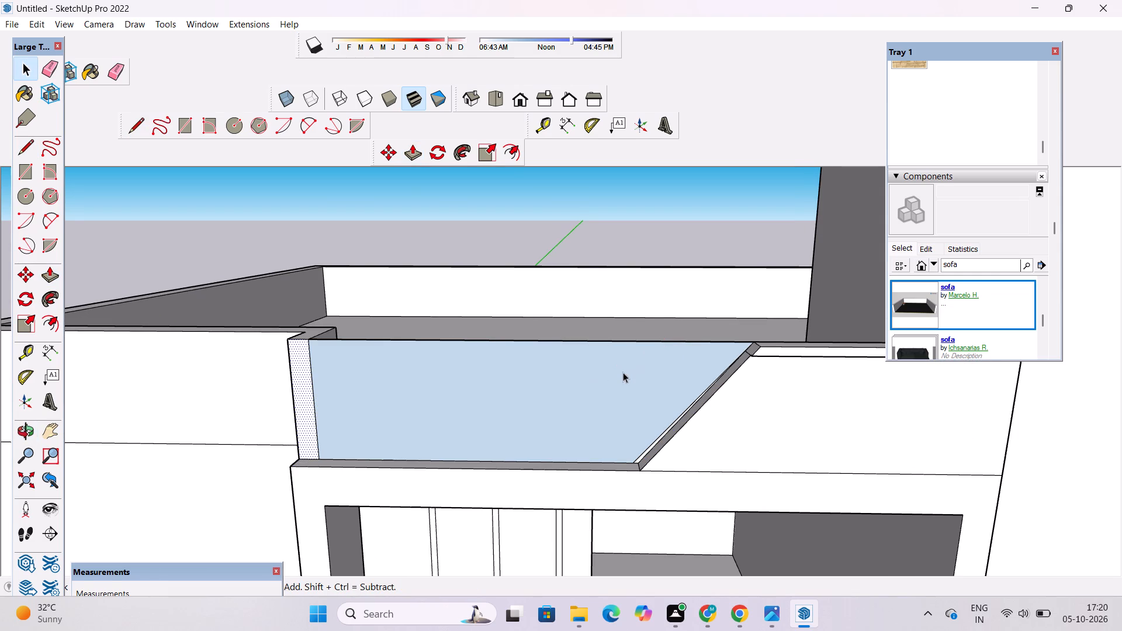
Delete the remaining face at the back of the recess in the parapet to open it toward the roof.
left_click(623, 372)
key("Delete")
Examine the parapet opening's sloped end, bottom ledge and corner stub from several angles.
key("o")
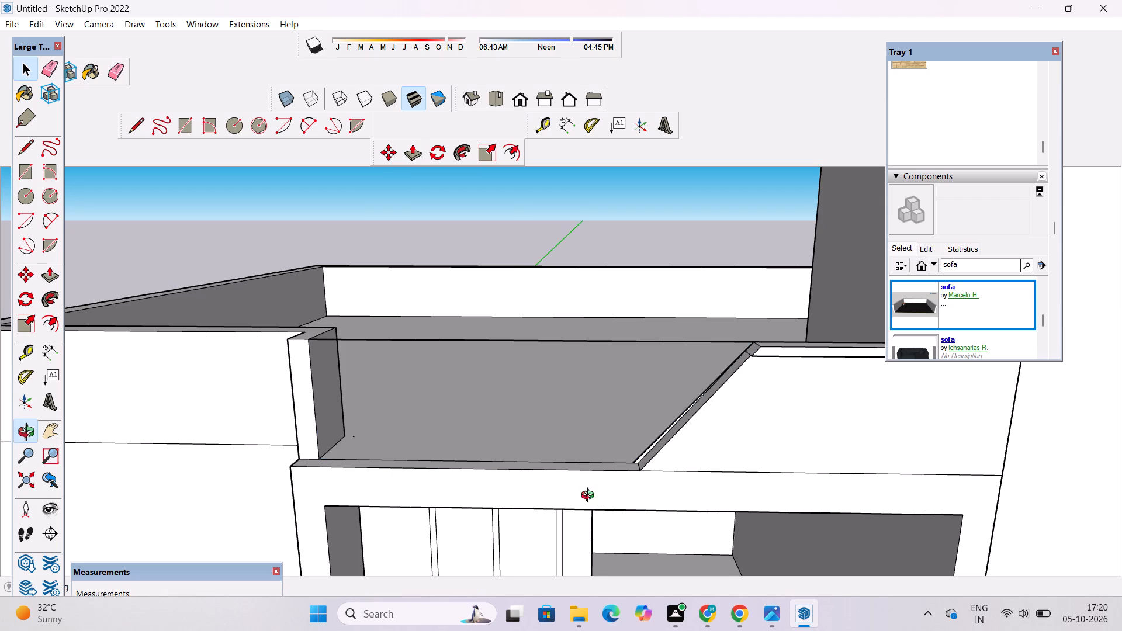
left_click_drag(593, 492, 763, 630)
scroll(716, 436, "up", 10)
left_click_drag(667, 466, 651, 453)
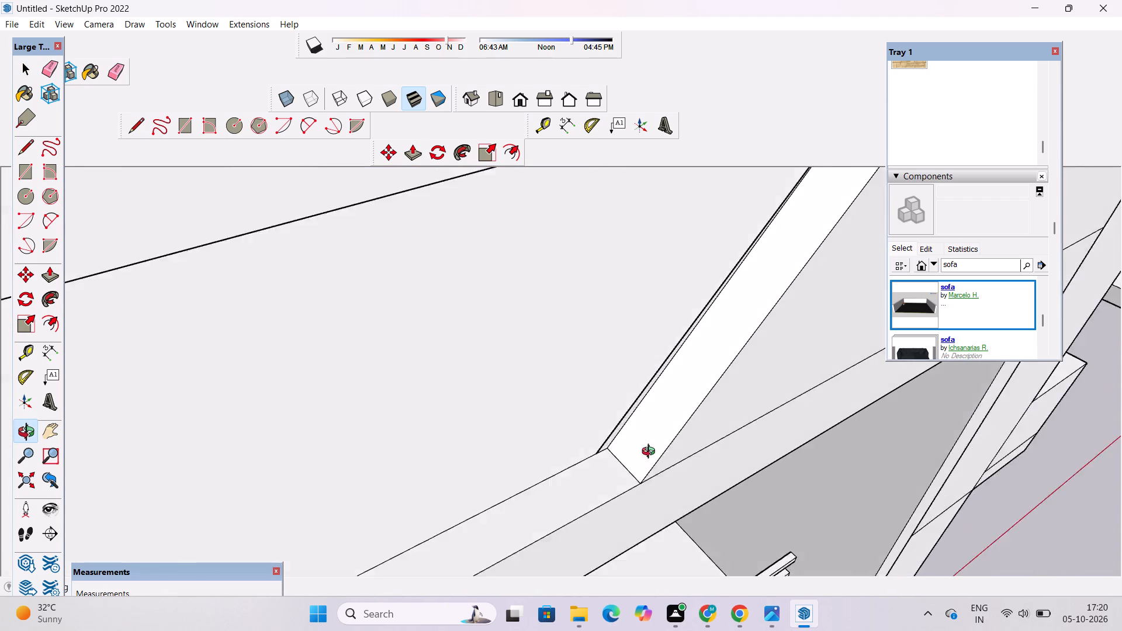
left_click_drag(651, 453, 643, 438)
key("e")
scroll(604, 403, "up", 6)
left_click_drag(603, 382, 604, 389)
scroll(604, 469, "down", 17)
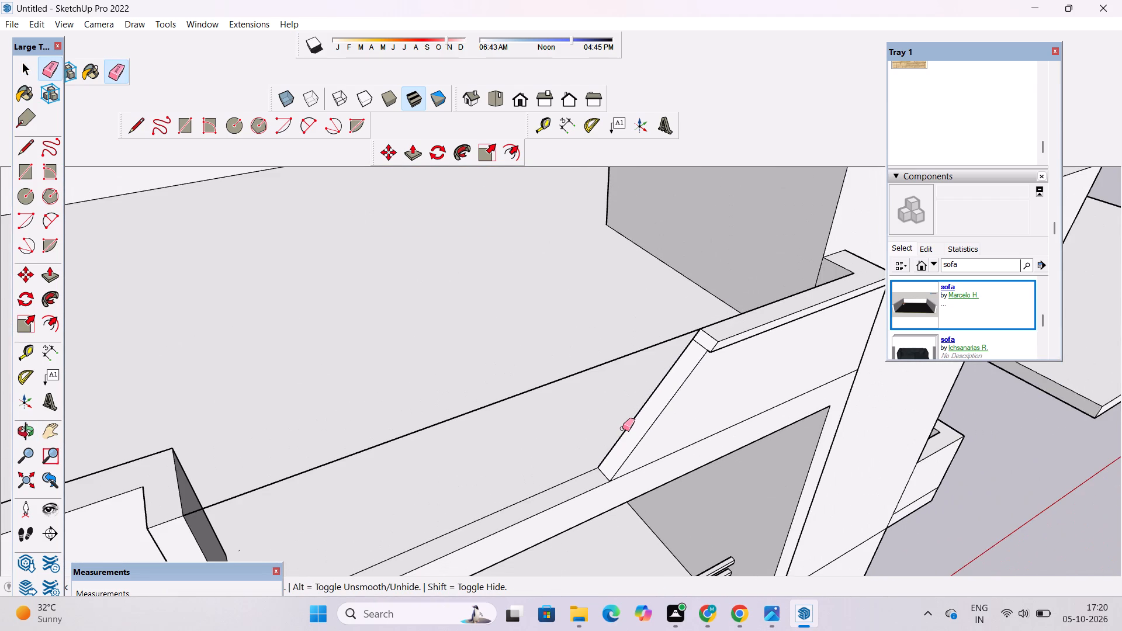
key("o")
left_click_drag(621, 438, 783, 505)
left_click_drag(843, 505, 683, 459)
left_click_drag(639, 471, 701, 457, "shift")
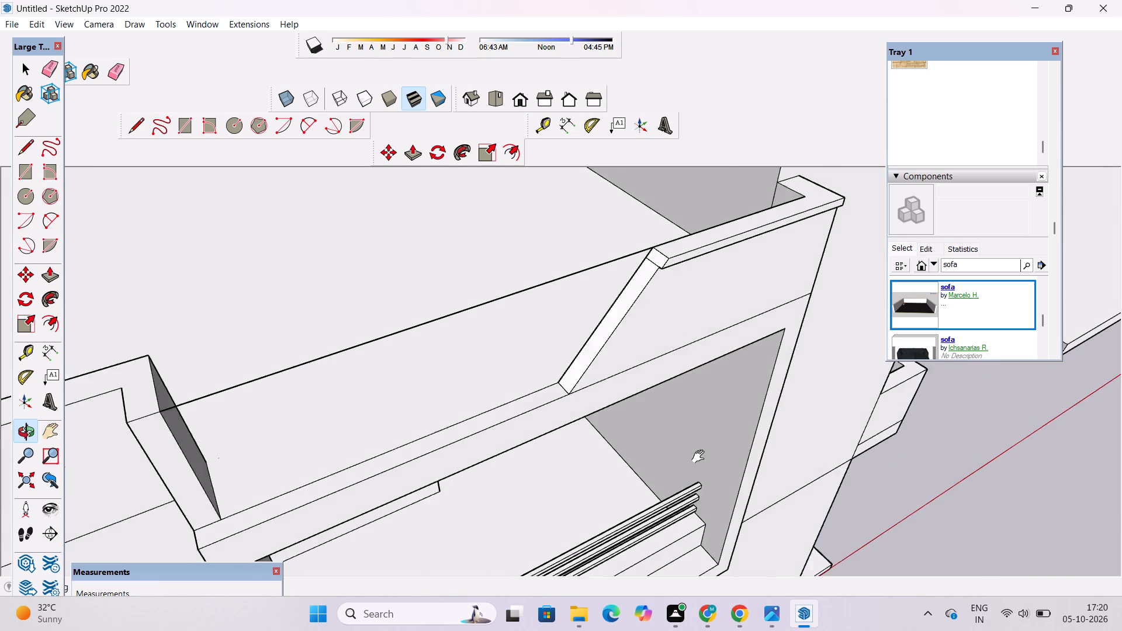
left_click_drag(701, 457, 816, 455, "shift")
left_click_drag(804, 470, 725, 481)
left_click_drag(640, 481, 767, 480, "shift")
left_click_drag(726, 509, 691, 509)
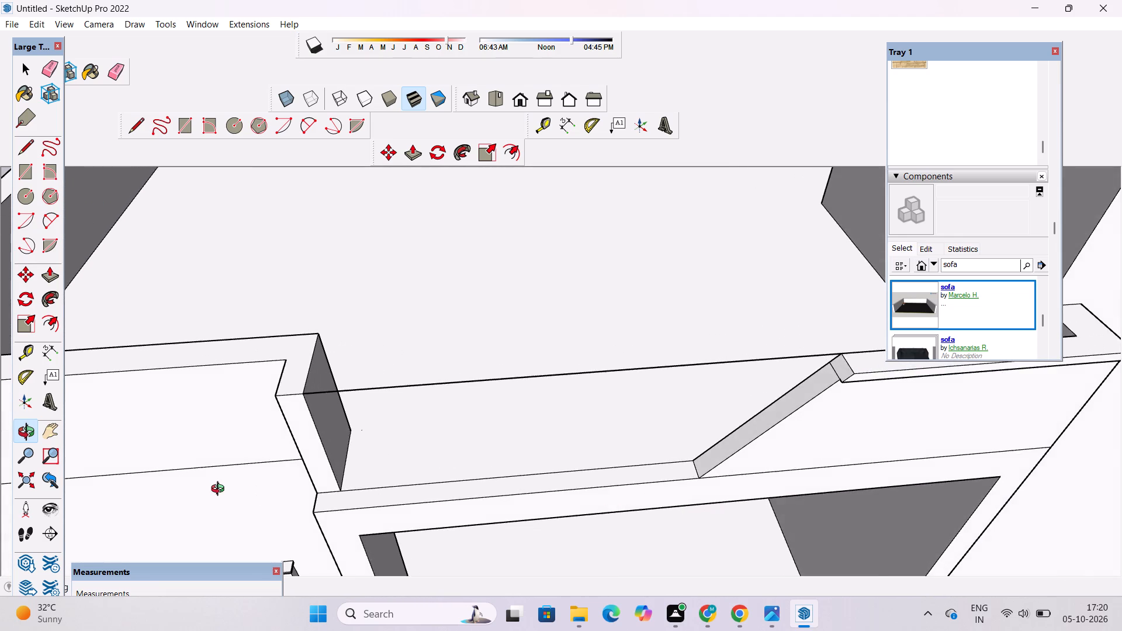
scroll(220, 490, "up", 3)
left_click(233, 488)
scroll(235, 479, "down", 5)
left_click(433, 486)
left_click_drag(433, 486, 394, 488)
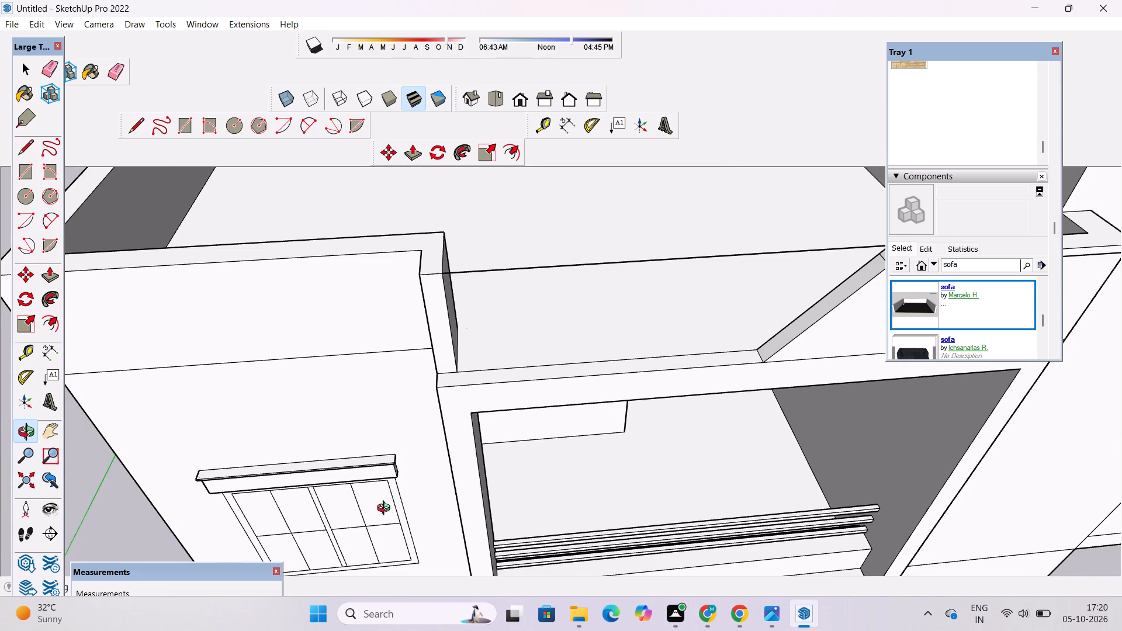
left_click_drag(489, 480, 388, 484, "shift")
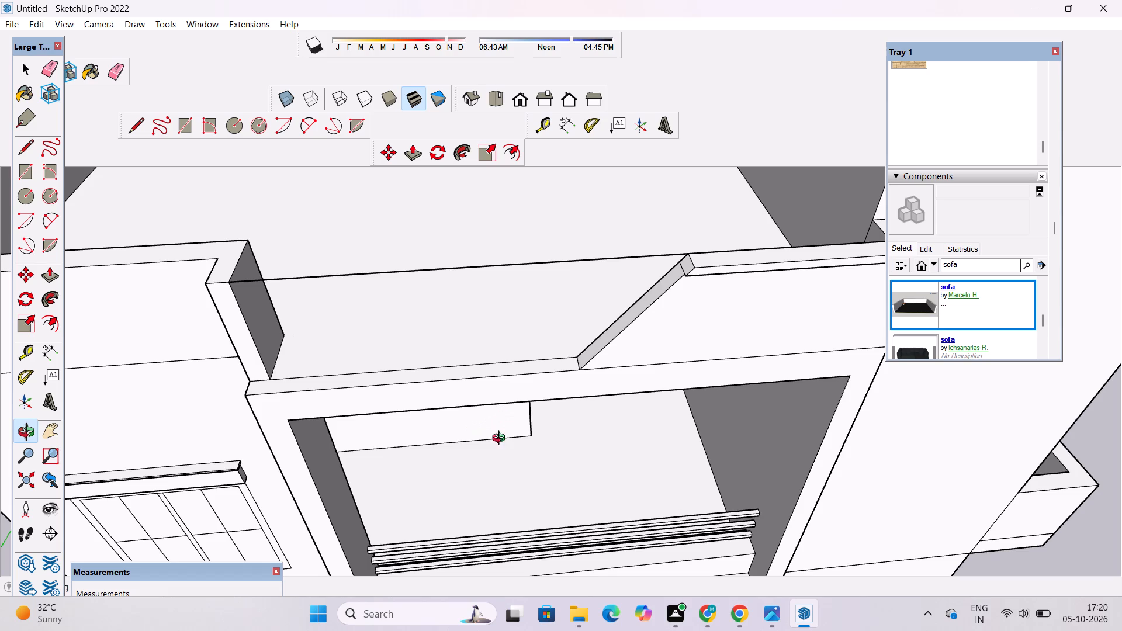
left_click_drag(510, 382, 541, 403, "shift")
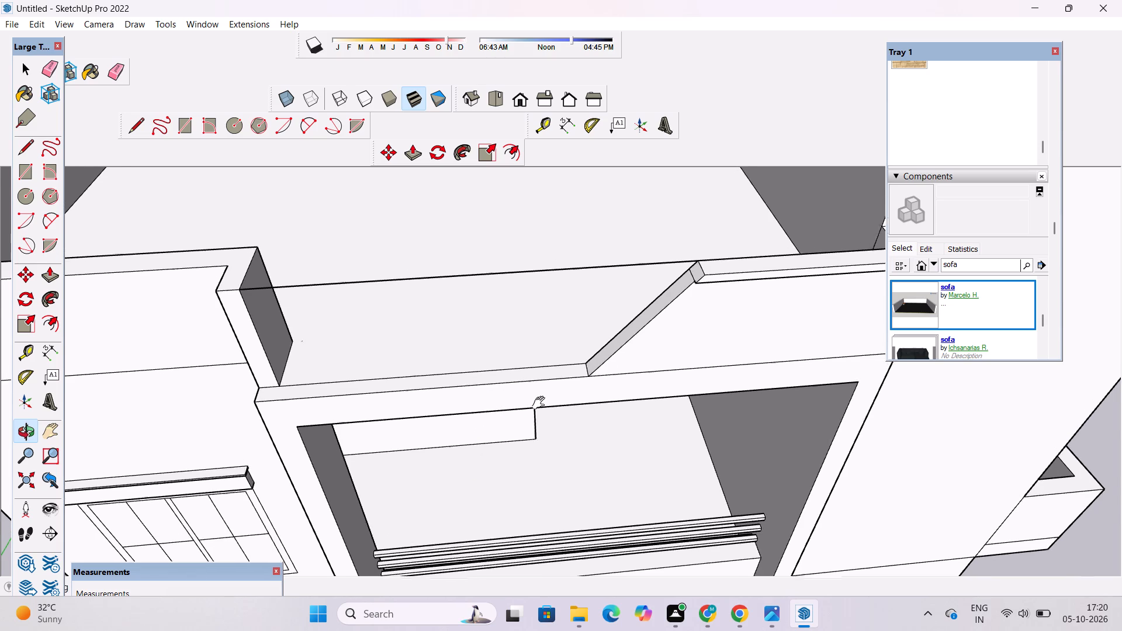
left_click_drag(541, 403, 549, 411, "shift")
left_click_drag(551, 398, 591, 404, "shift")
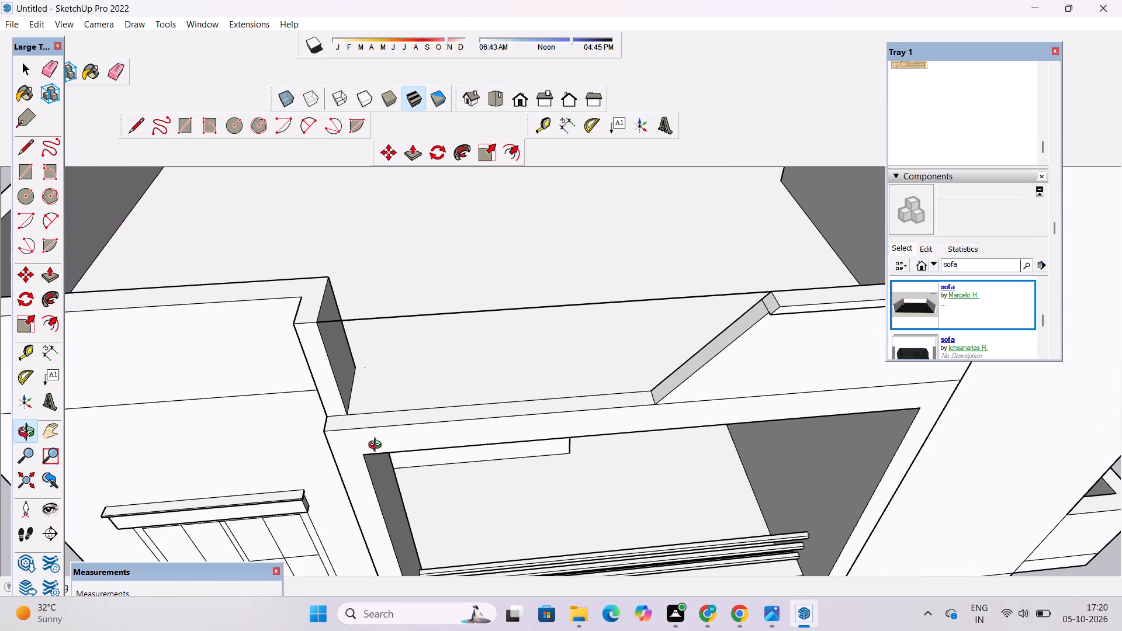
Pull the front end face of the corner stub beside the parapet opening forward to the face of the wall below.
key("space")
left_click(320, 360)
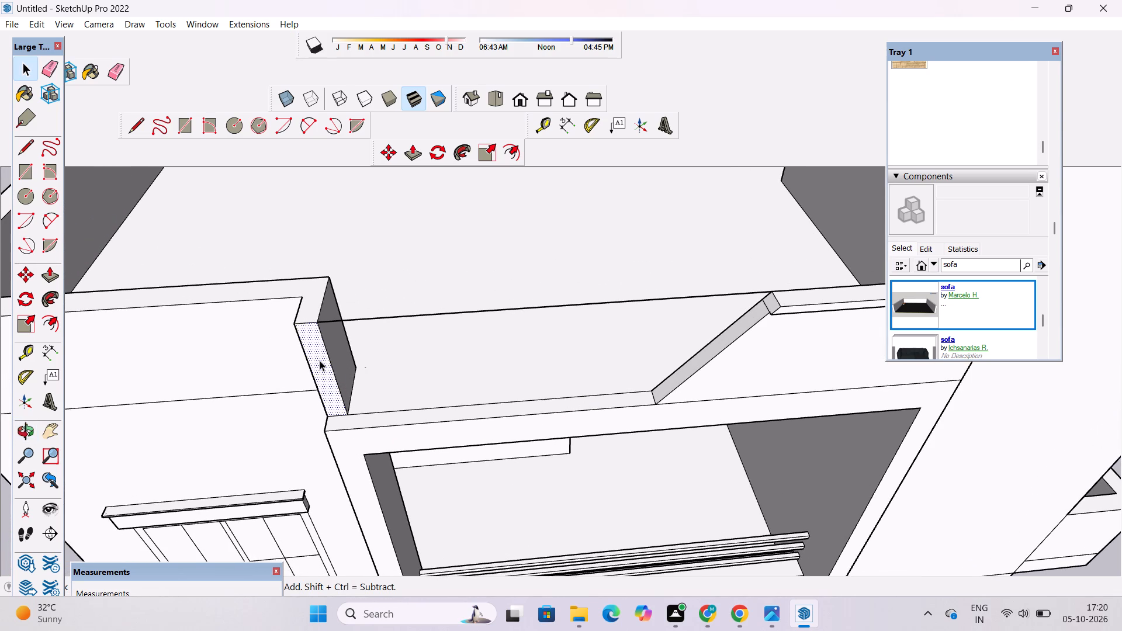
key("p")
left_click(320, 360)
left_click(363, 429)
key("space")
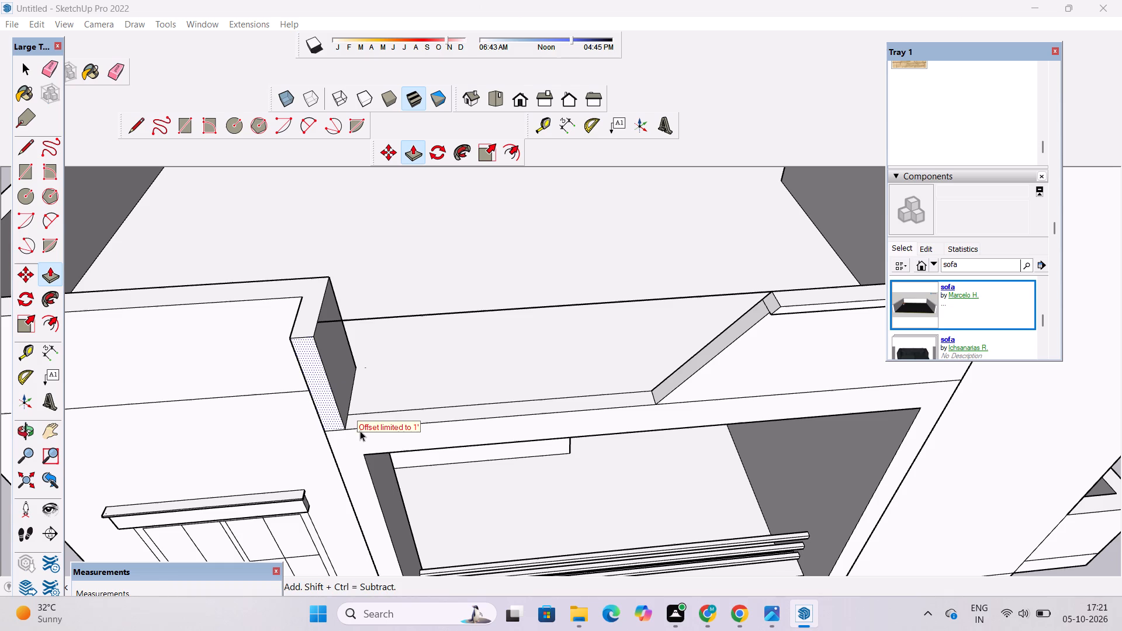
left_click(316, 366)
key("p")
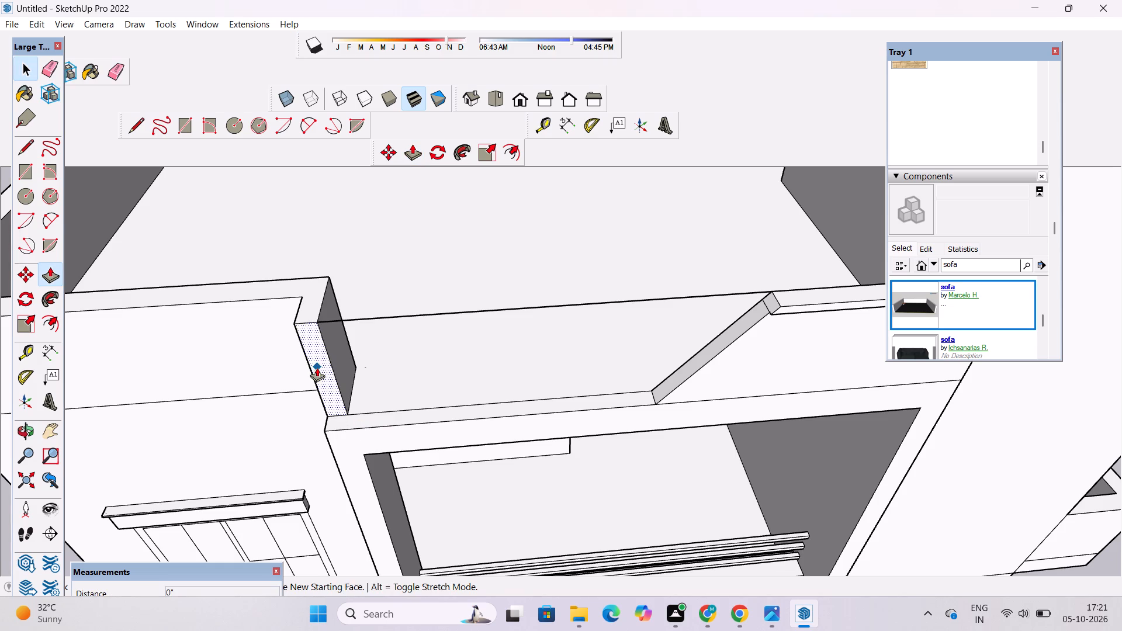
left_click(317, 367)
left_click(367, 434)
key("space")
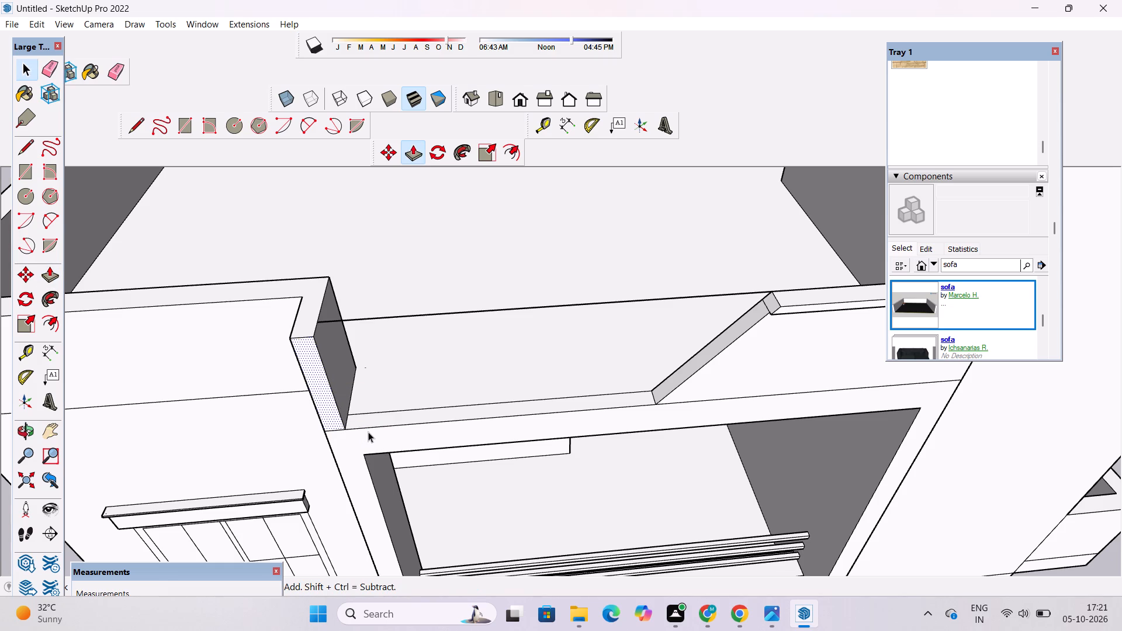
Draw a horizontal line about 18' 2 7/8" long across the parapet opening from the stub's front edge to the sloped end.
key("l")
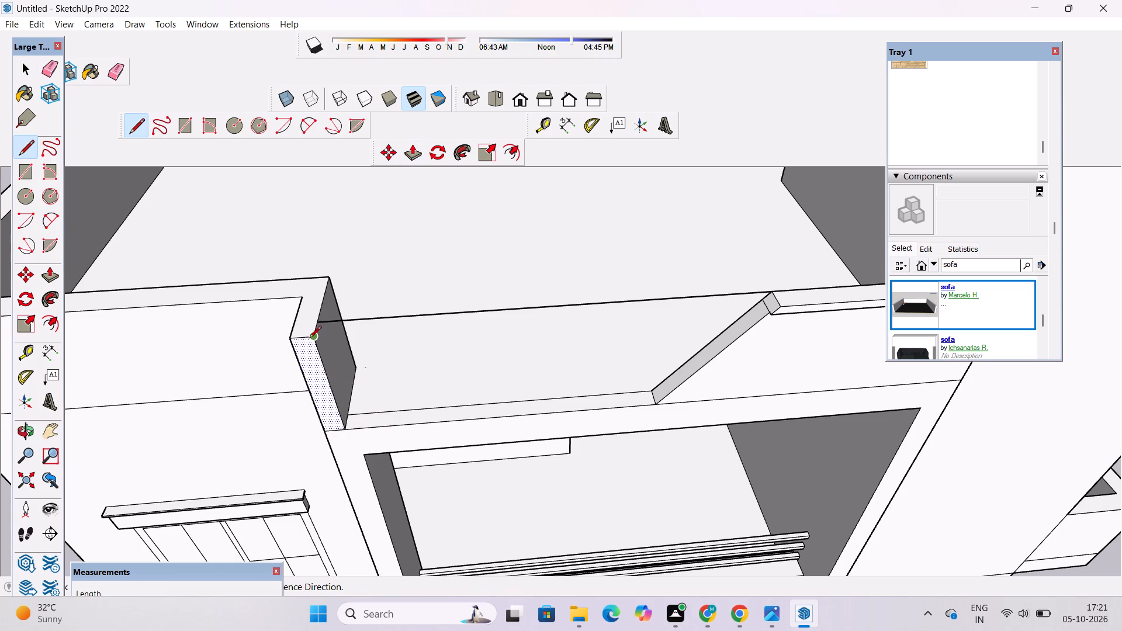
left_click(330, 390)
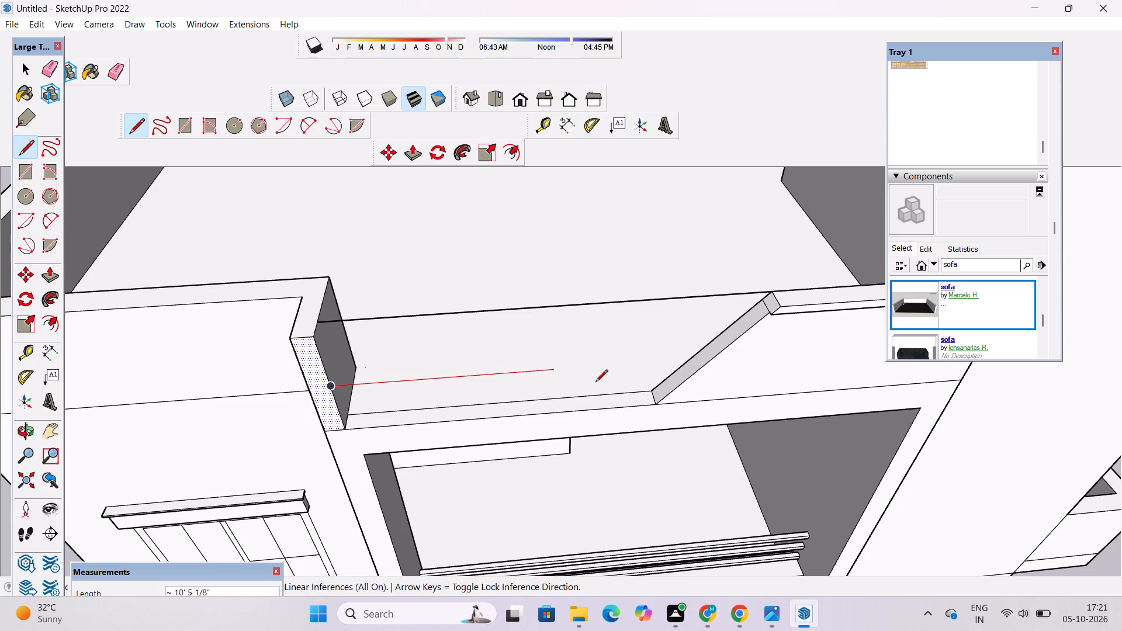
left_click(716, 358)
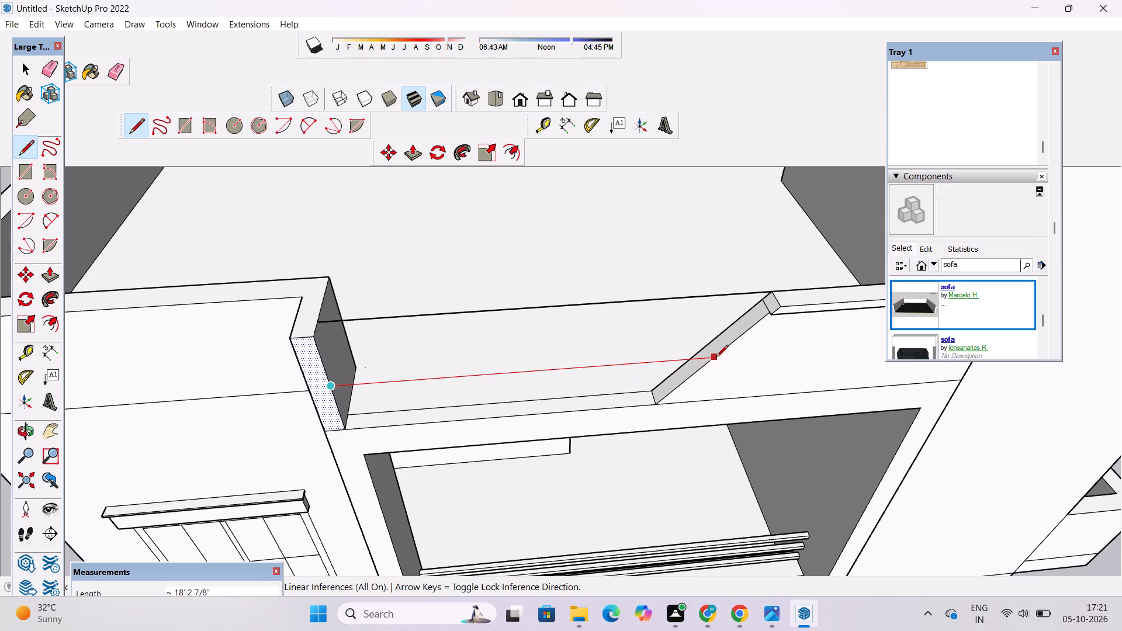
key("space")
Push/Pull the new front face's low infill in the parapet opening to a thickness of 1'.
key("p")
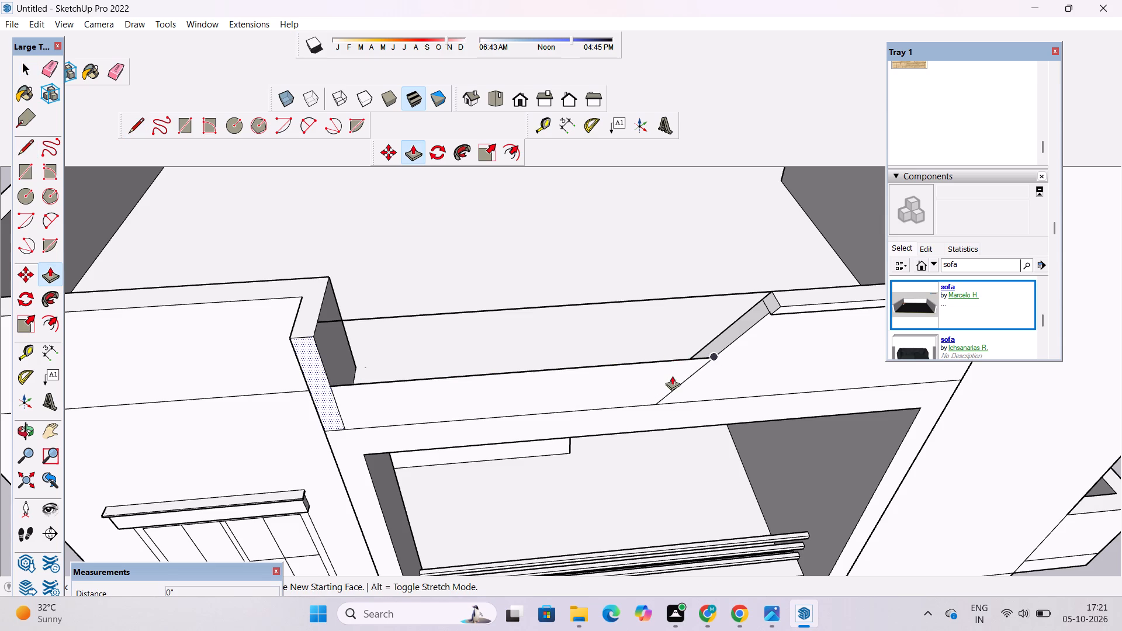
left_click(672, 376)
key("space")
left_click(650, 389)
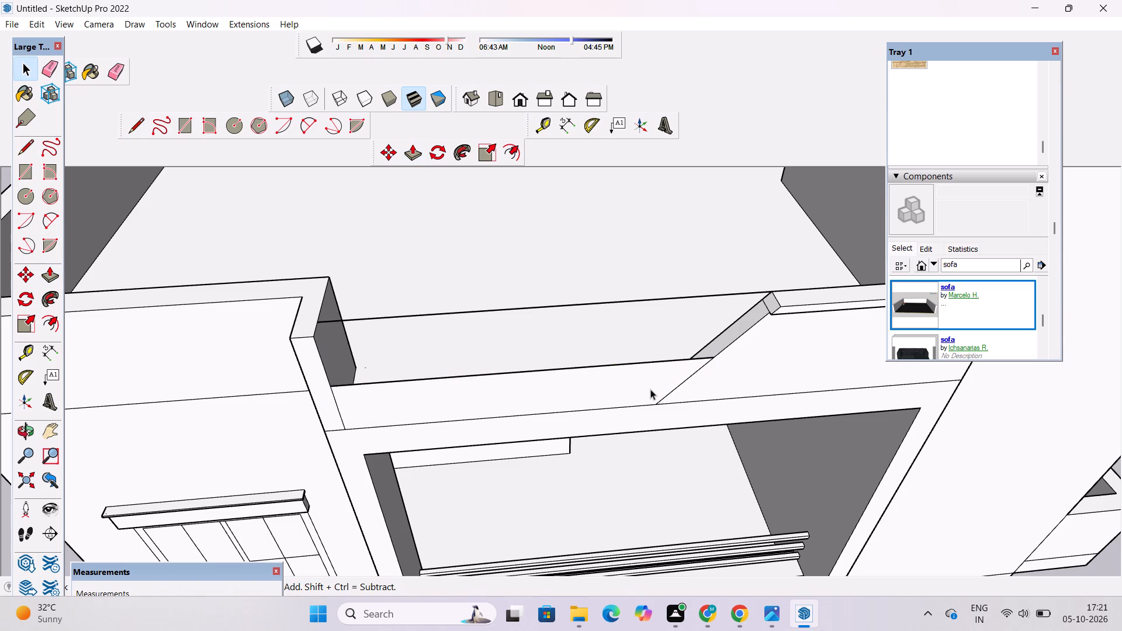
key("p")
left_click(650, 389)
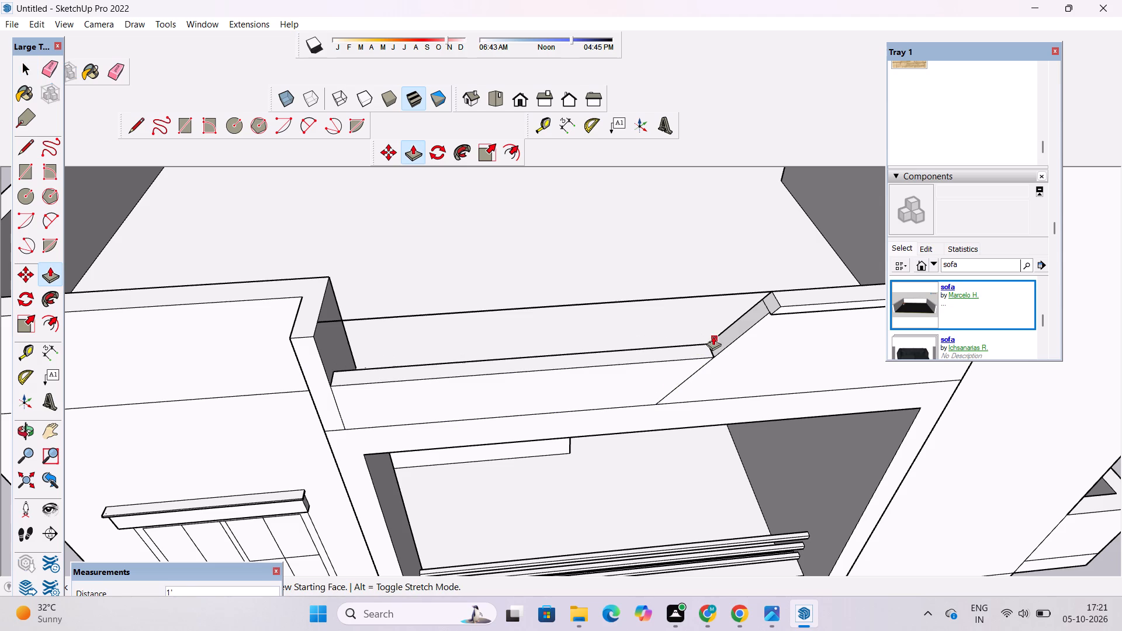
left_click(716, 334)
Examine the raised low wall in the parapet opening from the roof side, the front and above.
key("o")
left_click_drag(355, 451, 431, 464)
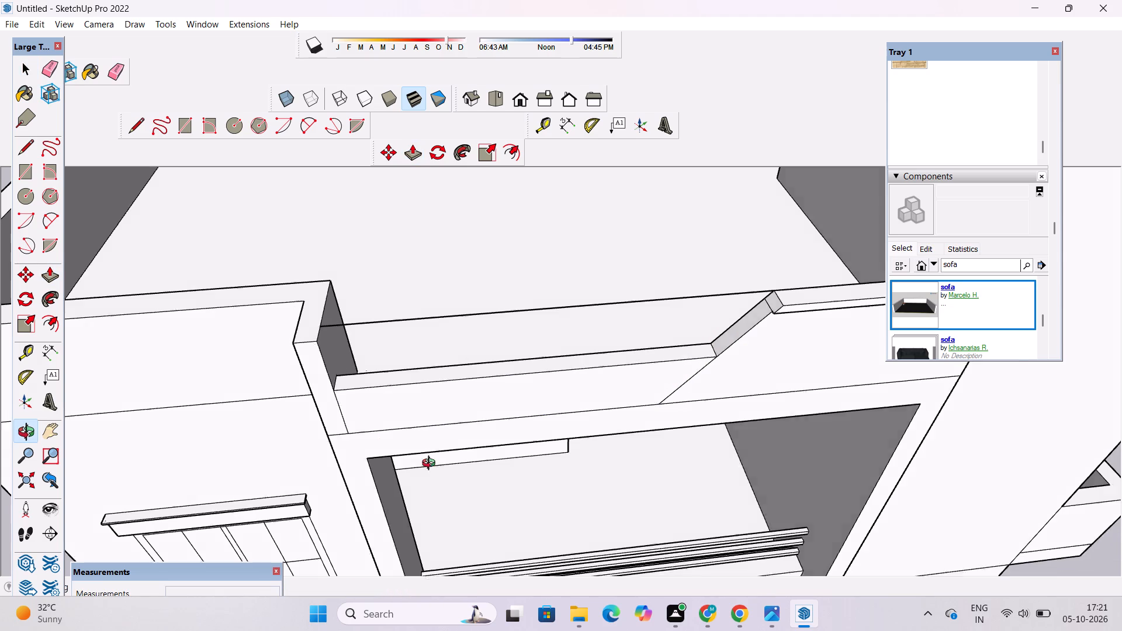
left_click_drag(431, 464, 821, 443)
scroll(565, 358, "down", 5)
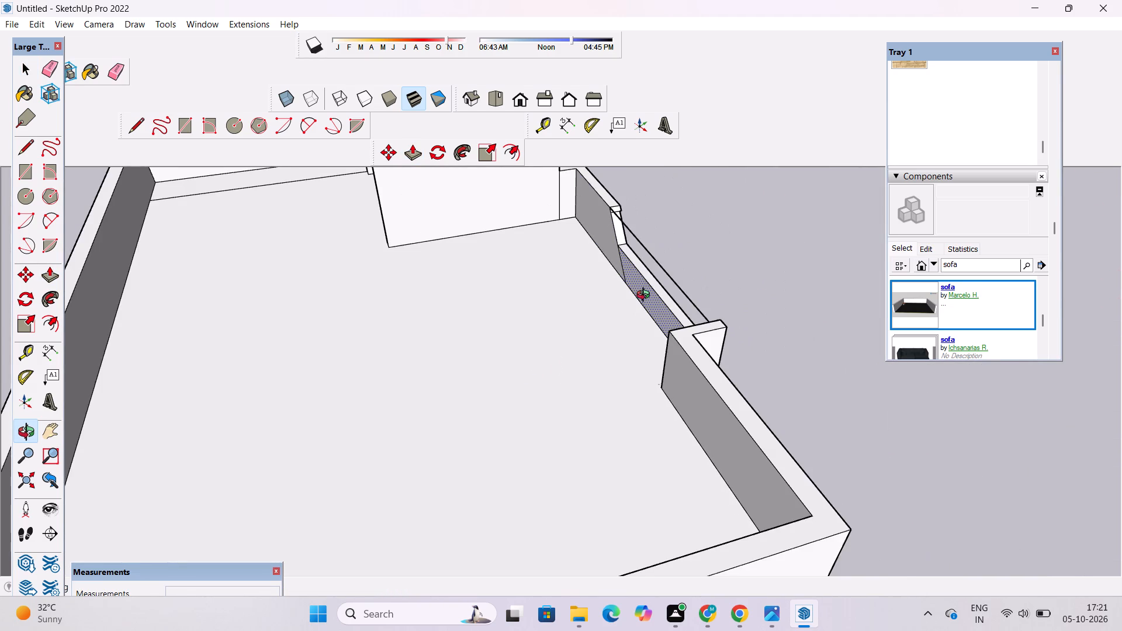
scroll(646, 296, "up", 5)
left_click_drag(731, 289, 385, 377)
left_click_drag(588, 385, 491, 349)
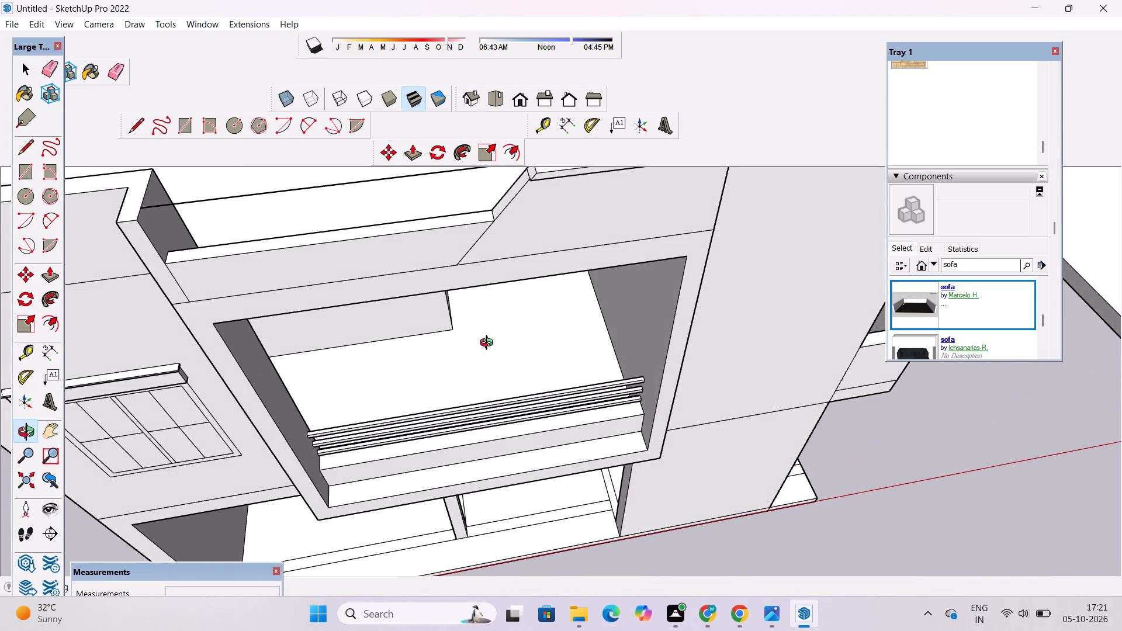
scroll(489, 344, "down", 3)
left_click_drag(489, 346, 629, 430, "shift")
left_click_drag(631, 455, 596, 344)
left_click_drag(595, 342, 604, 419, "shift")
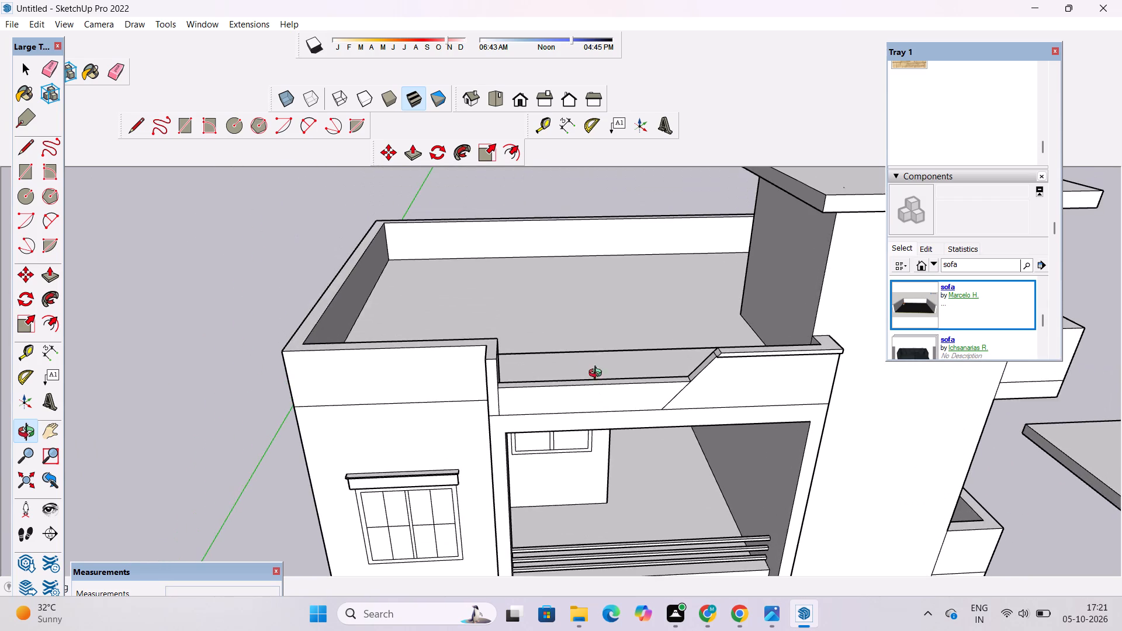
scroll(592, 359, "down", 2)
left_click_drag(592, 359, 604, 393, "shift")
scroll(604, 393, "up", 6)
left_click_drag(588, 407, 557, 409, "shift")
left_click_drag(510, 409, 447, 409)
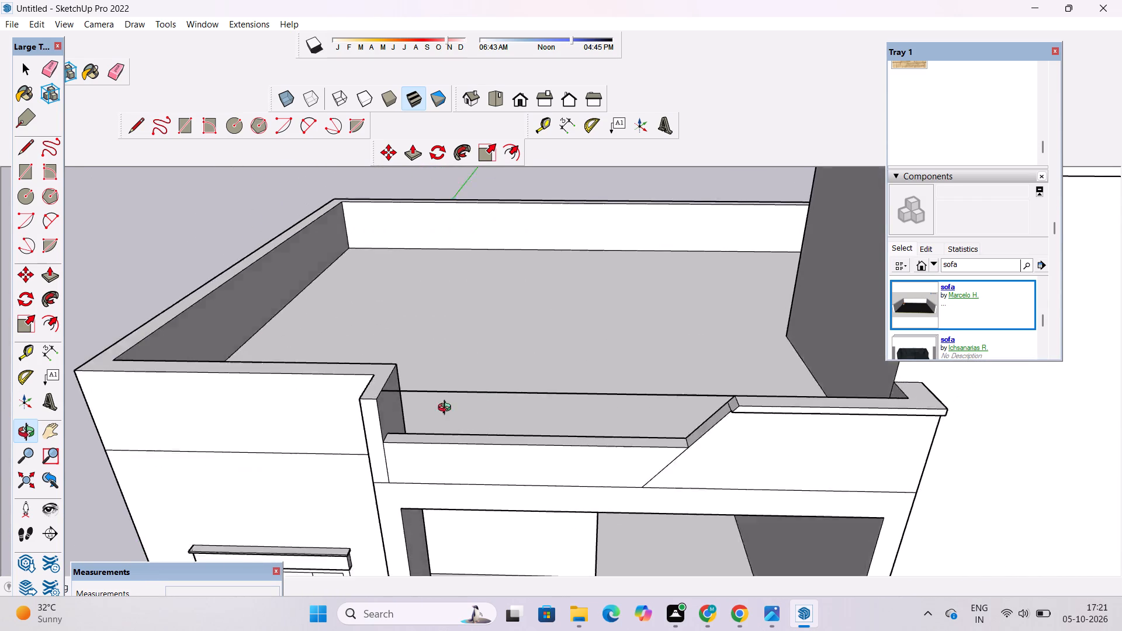
left_click_drag(447, 409, 399, 409)
left_click(399, 409, "shift")
left_click_drag(401, 424, 514, 435)
Erase the leftover horizontal edge spanning the top of the parapet opening.
key("e")
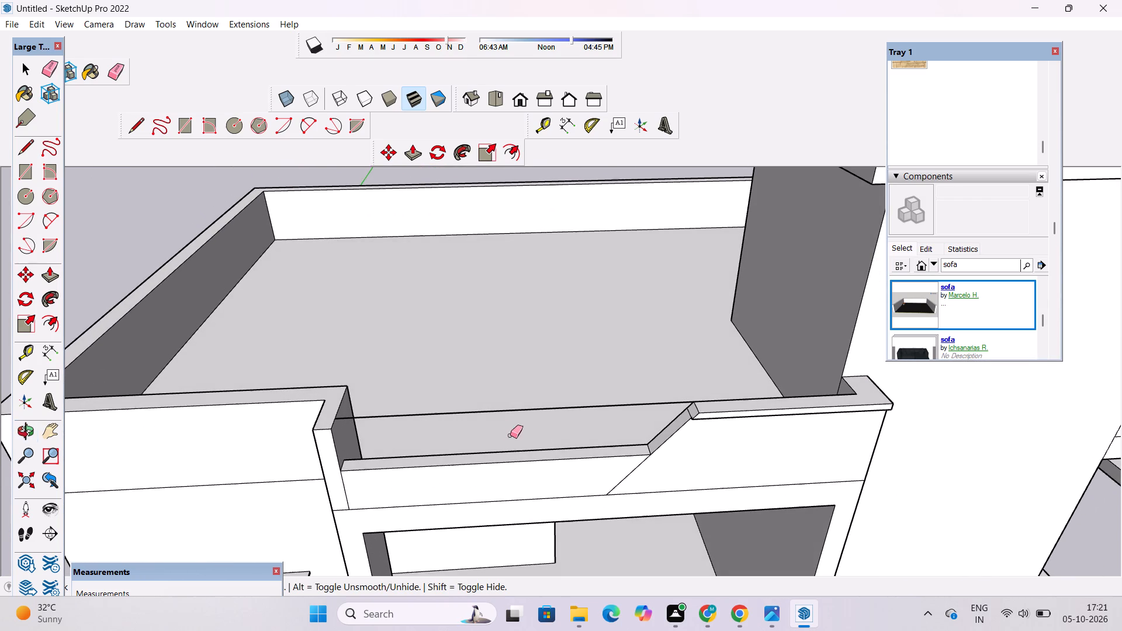
left_click_drag(506, 388, 508, 411)
key("space")
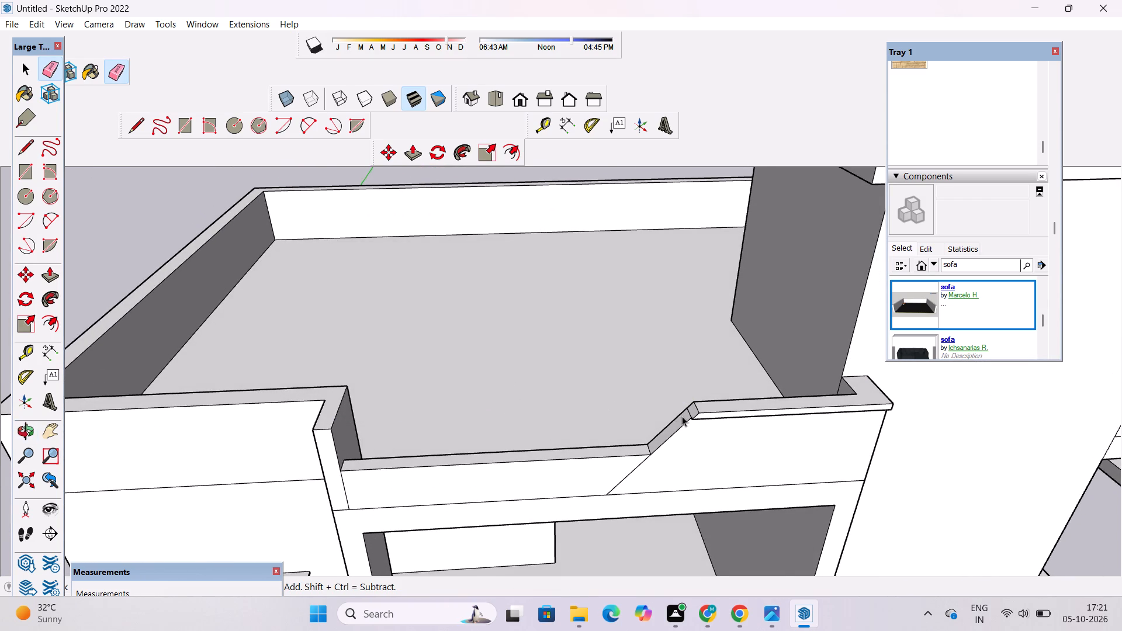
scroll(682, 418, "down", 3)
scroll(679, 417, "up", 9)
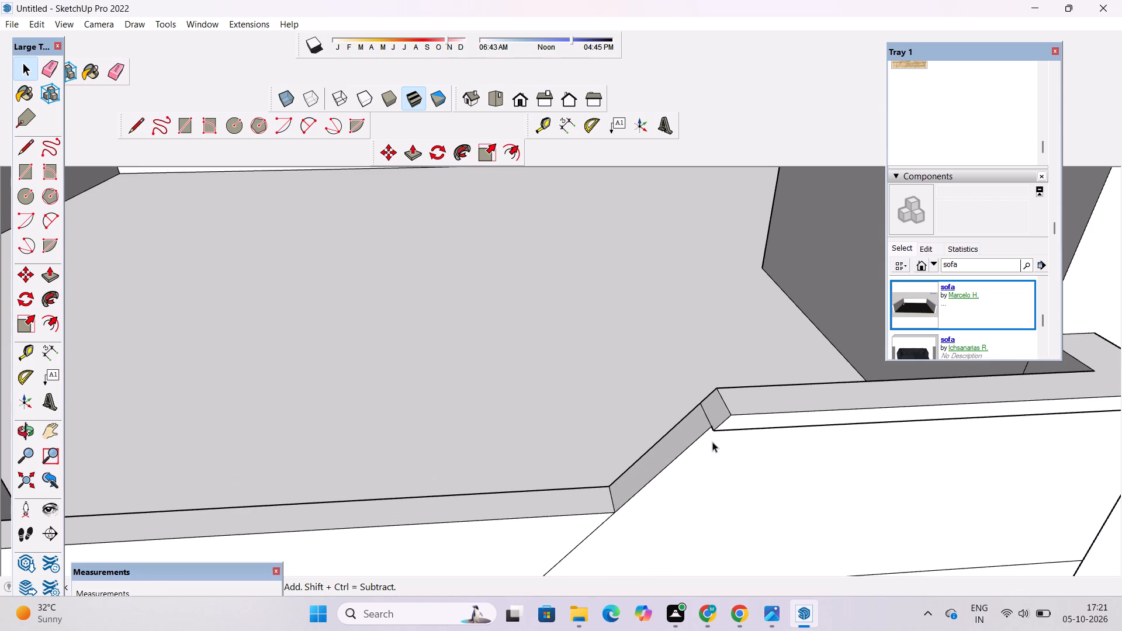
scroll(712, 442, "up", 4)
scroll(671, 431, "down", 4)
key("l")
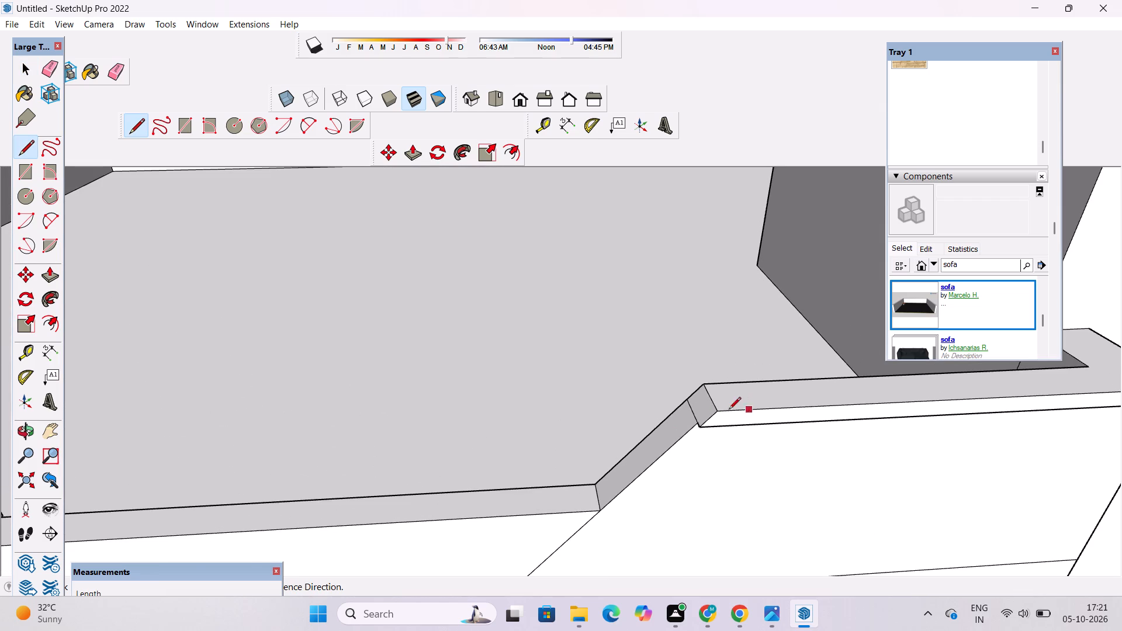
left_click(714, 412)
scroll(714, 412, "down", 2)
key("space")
Draw a line about 20' 9 13/16" long across the opening from the trim's diagonal end to the corner stub's top edge.
scroll(692, 403, "up", 1)
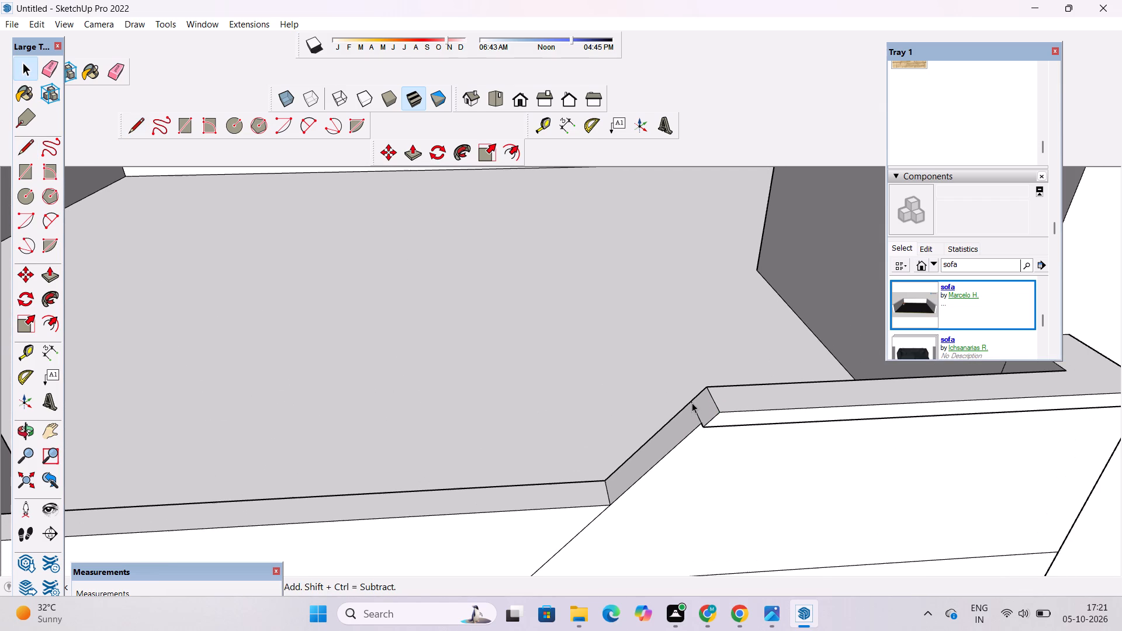
key("l")
scroll(692, 403, "down", 1)
scroll(693, 393, "up", 4)
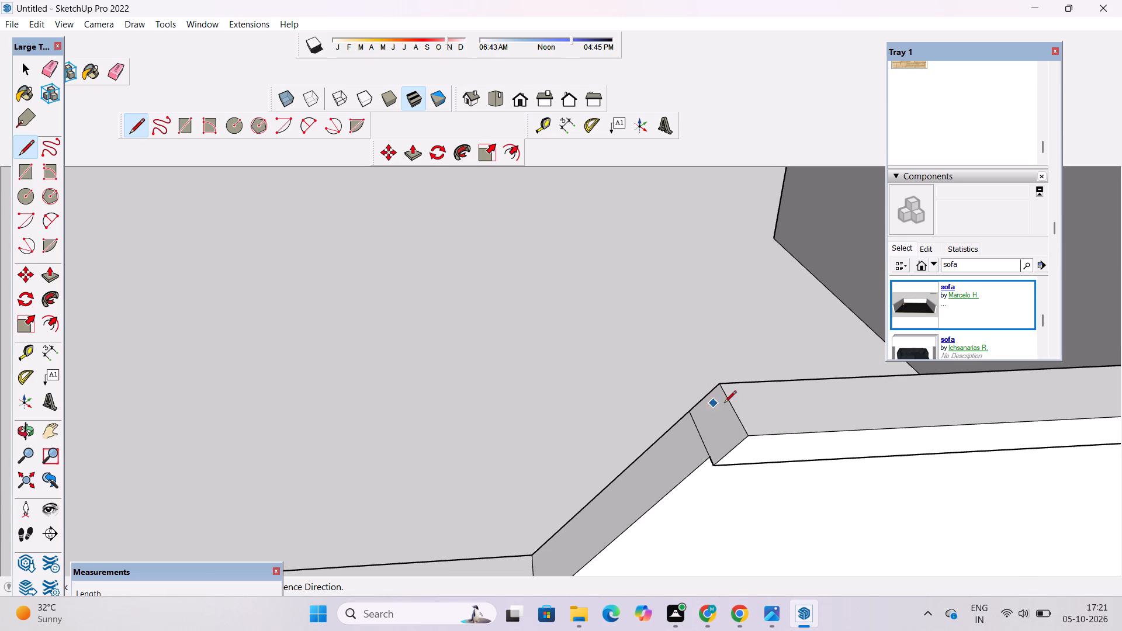
left_click(732, 409)
scroll(732, 409, "down", 10)
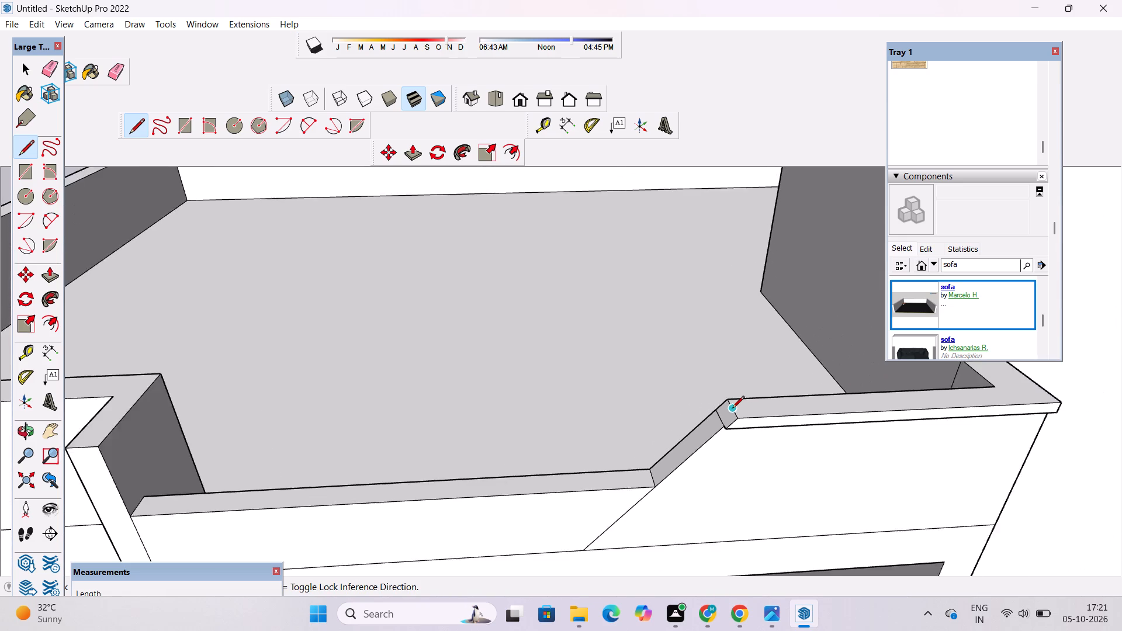
scroll(732, 409, "down", 6)
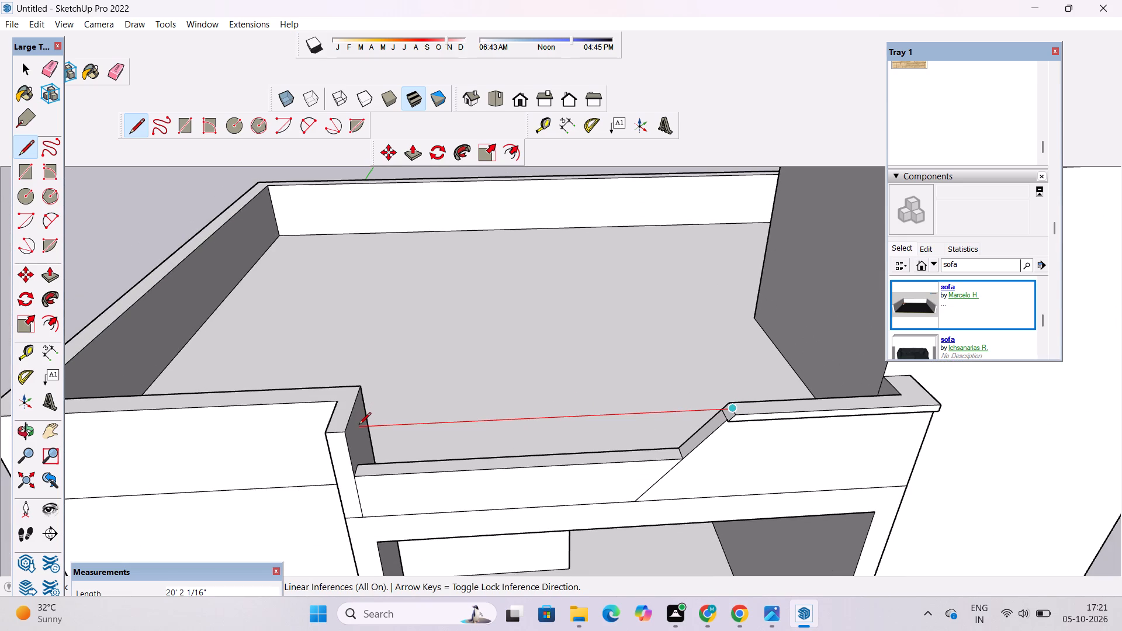
scroll(359, 426, "up", 3)
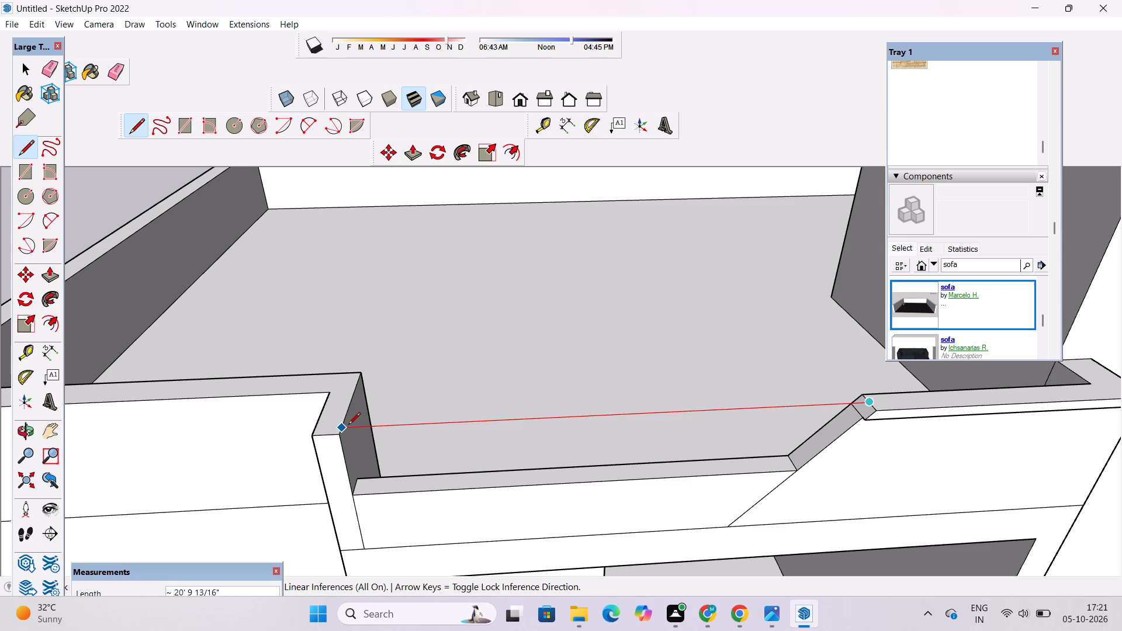
left_click(348, 425)
key("space")
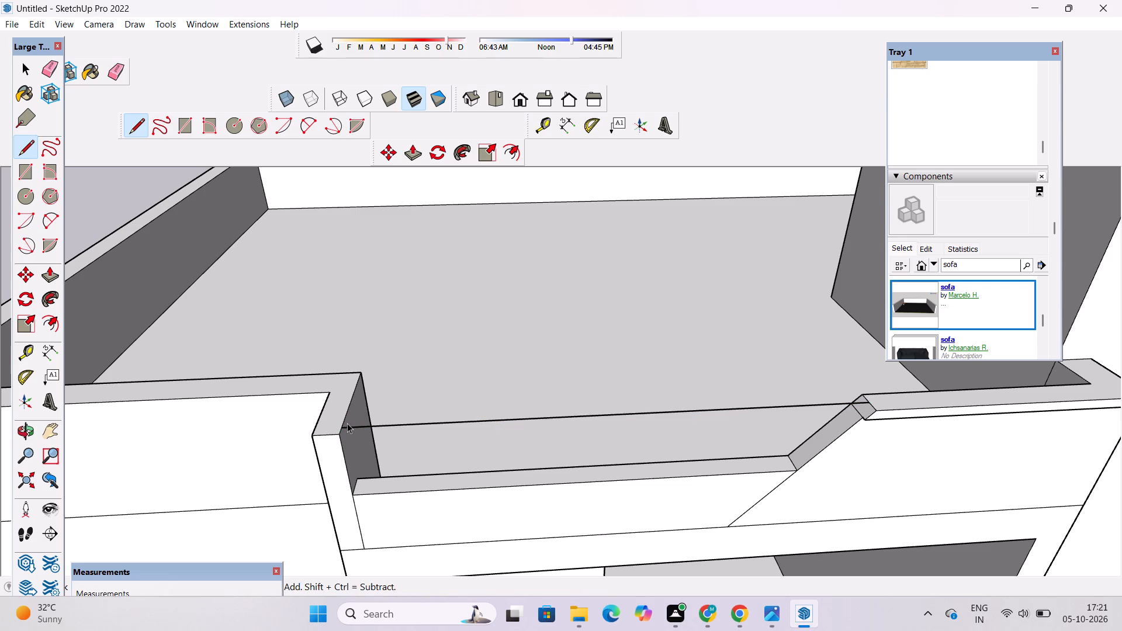
Examine the line spanning the parapet opening where it meets the corner stub, close up, from the front and from above.
type("o")
left_click_drag(352, 436, 297, 453)
scroll(338, 414, "up", 8)
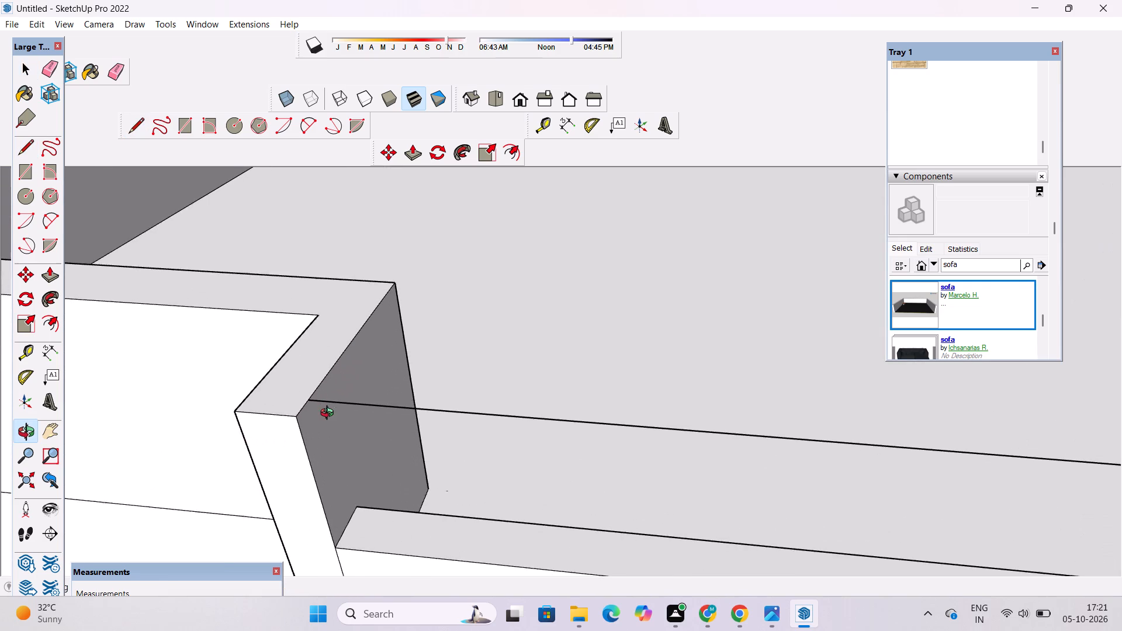
scroll(330, 414, "up", 9)
scroll(266, 396, "down", 14)
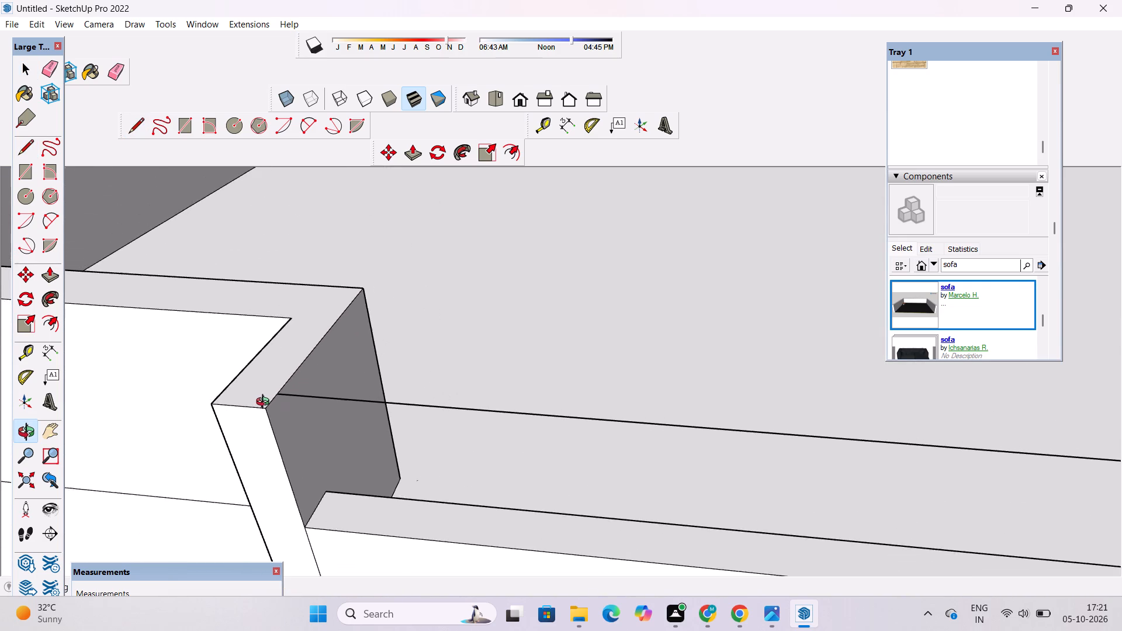
scroll(265, 403, "down", 2)
left_click_drag(292, 452, 322, 344)
scroll(324, 338, "down", 6)
left_click_drag(355, 363, 358, 379, "shift")
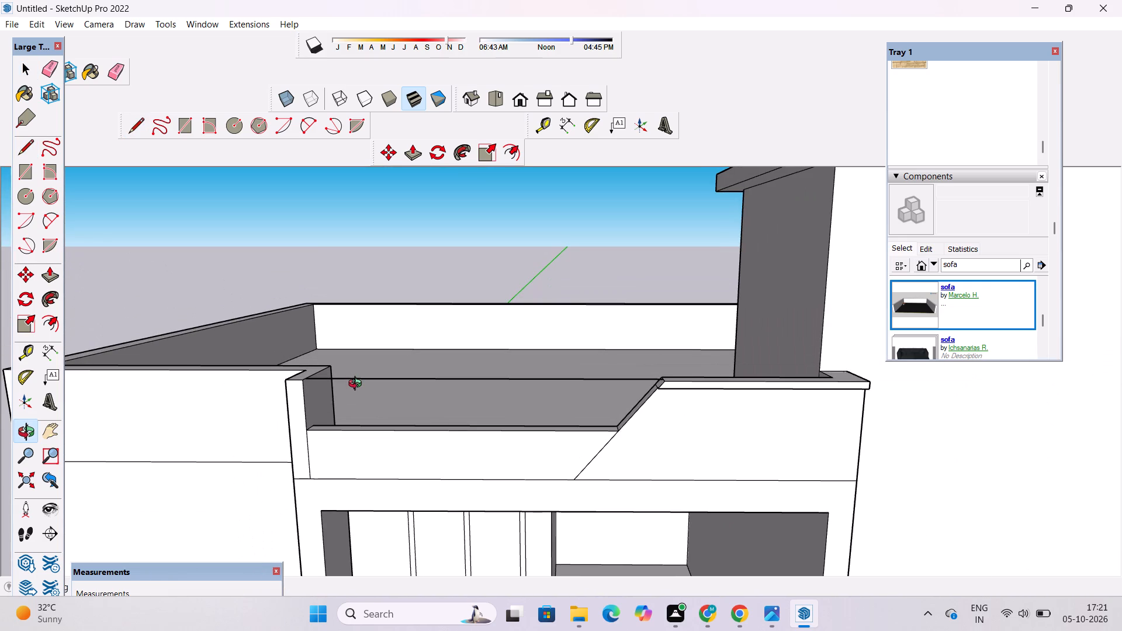
left_click_drag(356, 397, 358, 379)
scroll(320, 397, "up", 4)
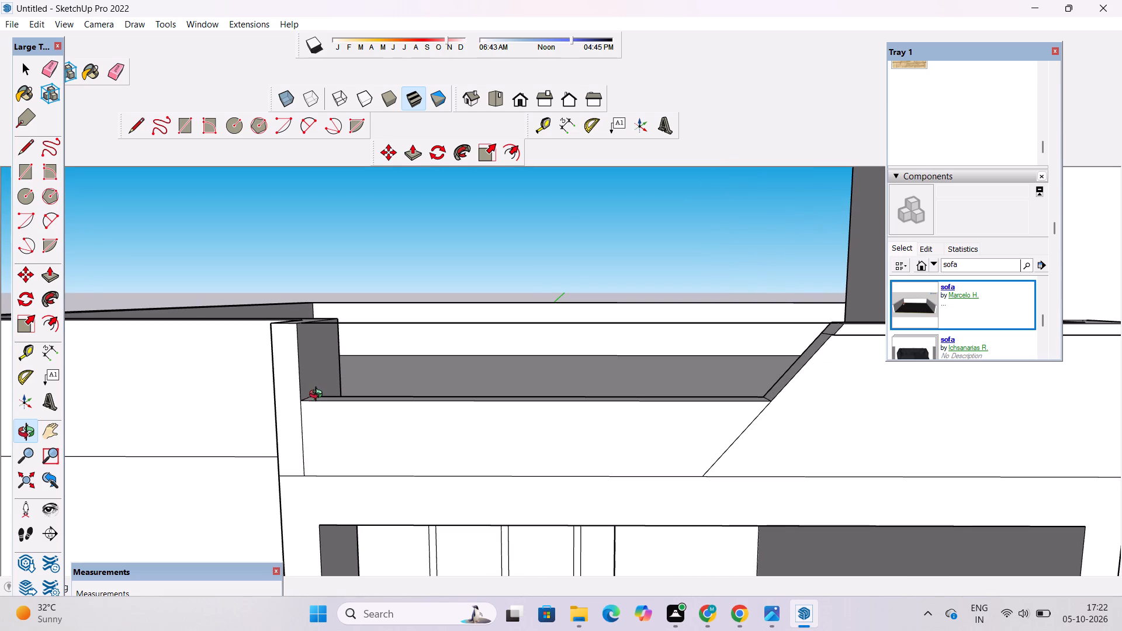
scroll(309, 387, "down", 5)
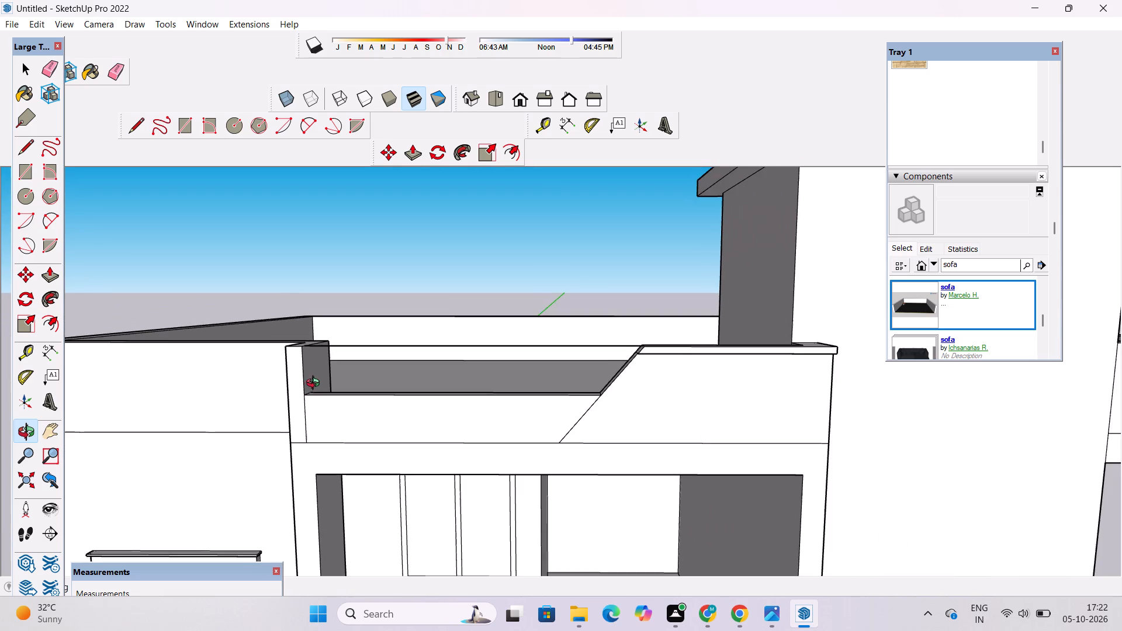
left_click_drag(323, 394, 340, 506)
left_click_drag(280, 424, 421, 443, "shift")
left_click_drag(421, 443, 420, 458)
scroll(410, 441, "down", 4)
left_click_drag(418, 433, 373, 458, "shift")
left_click_drag(386, 449, 355, 467, "shift")
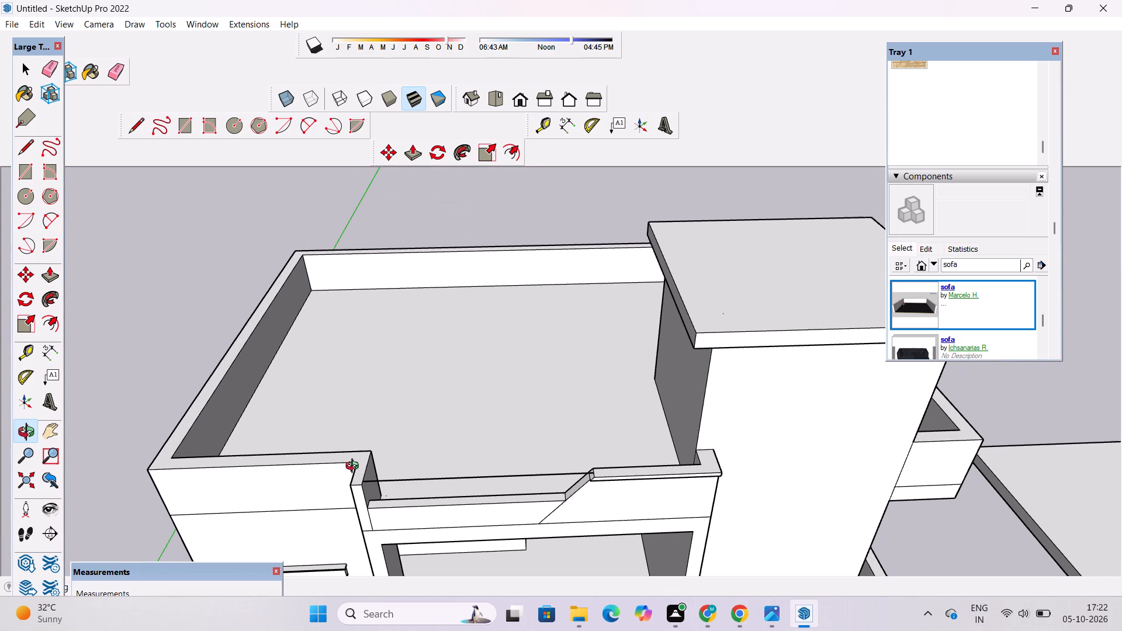
left_click_drag(381, 464, 364, 472, "shift")
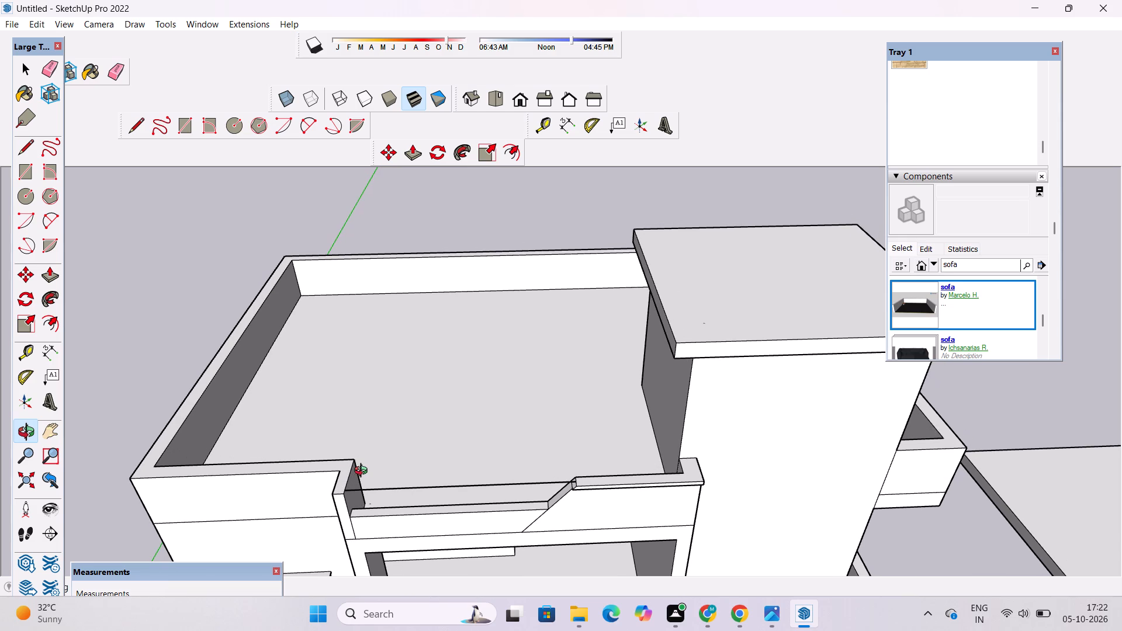
Draw a line about 1' 6" long across the side parapet's top from the inner rear corner to the outer edge.
key("space")
scroll(282, 244, "up", 3)
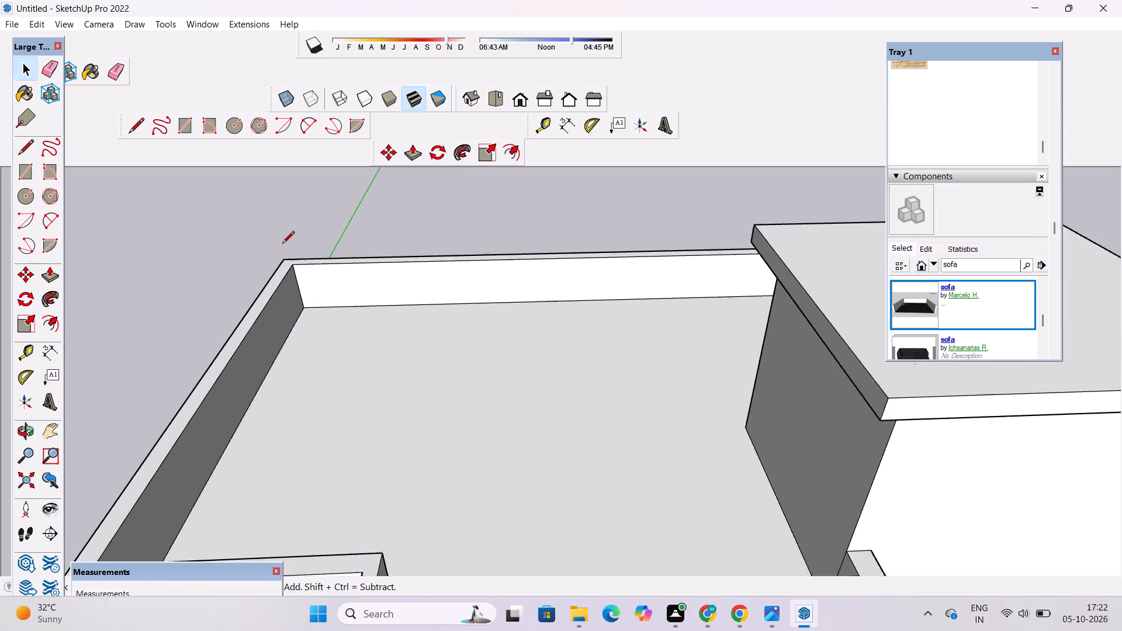
key("l")
scroll(282, 244, "up", 5)
left_click(300, 277)
left_click(272, 279)
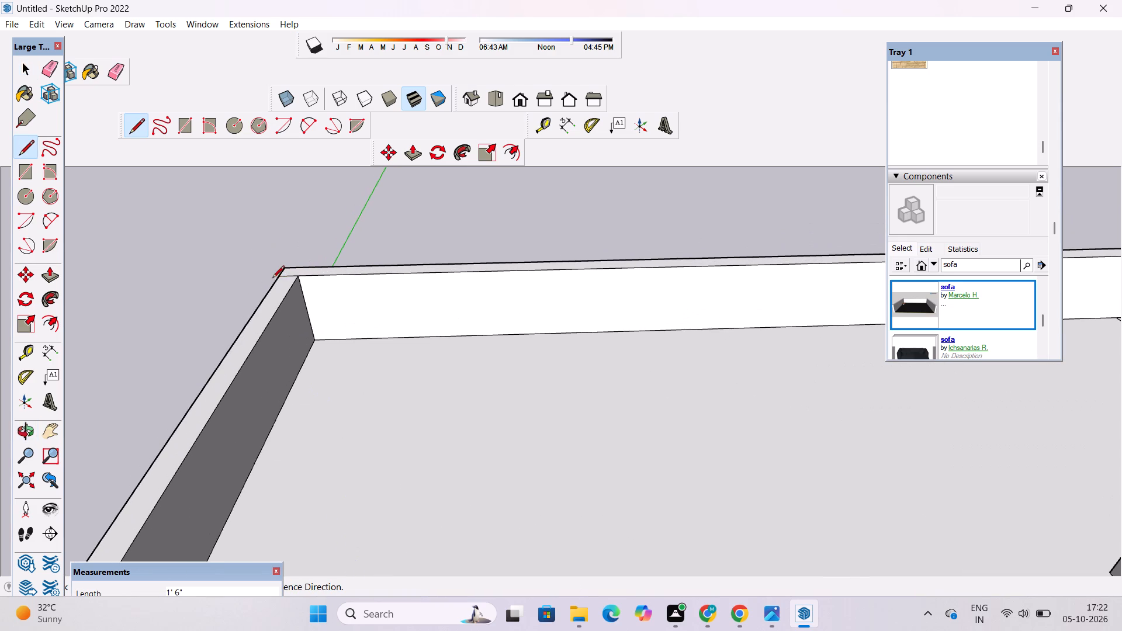
Push the top face of the side and front parapet, including the corner stub, down level with the opening's low wall.
key("space")
scroll(276, 227, "down", 6)
scroll(324, 265, "down", 5)
key("p")
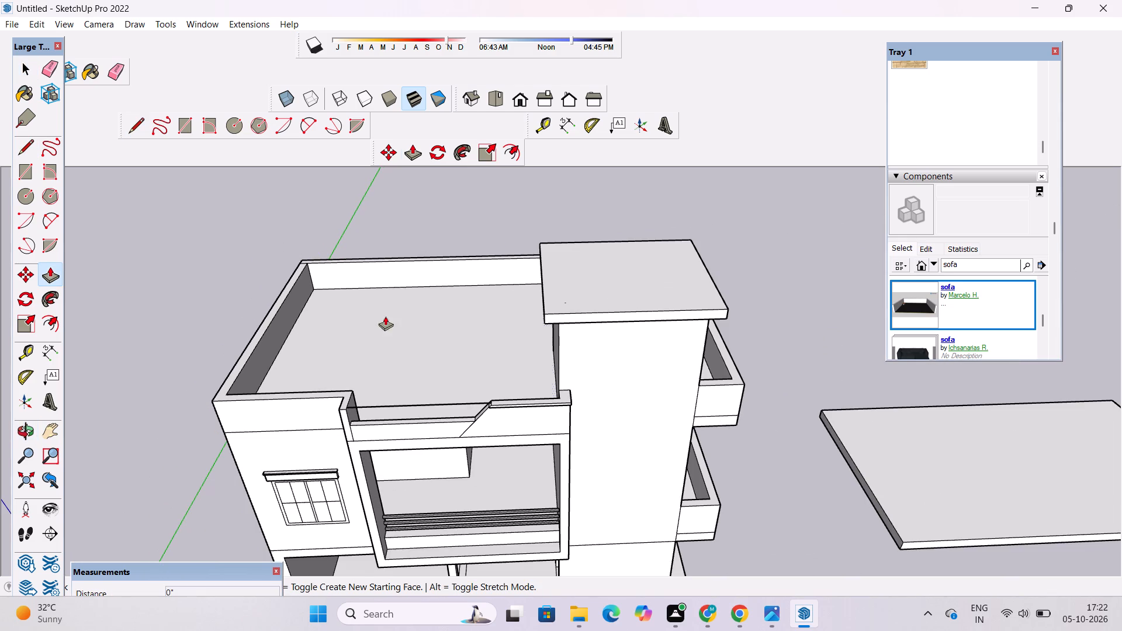
scroll(321, 376, "up", 5)
left_click(364, 410)
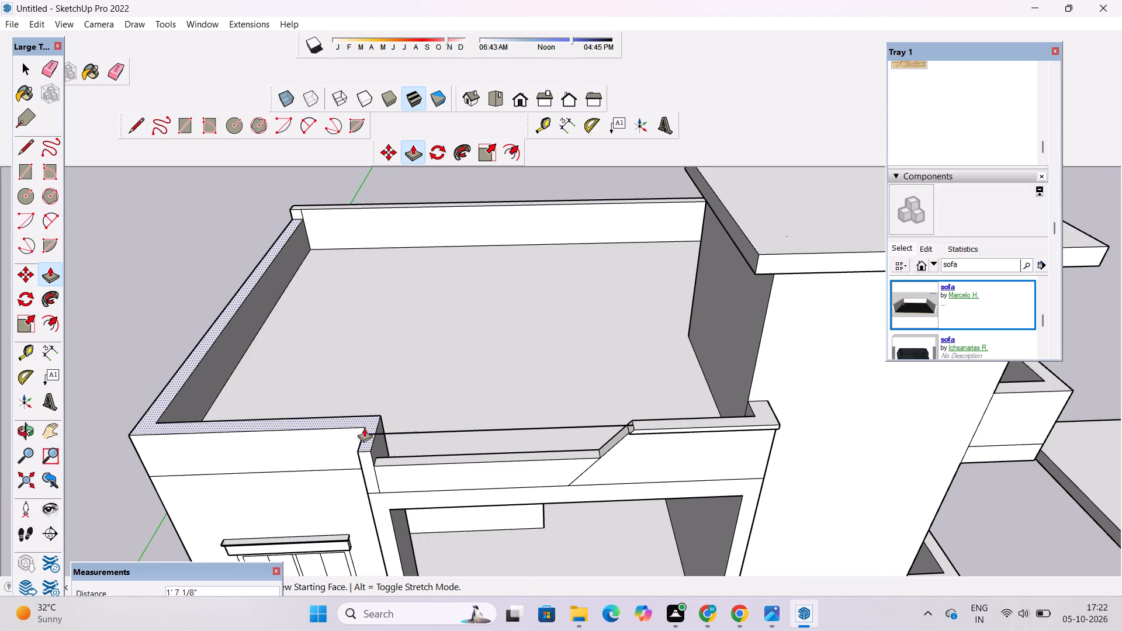
left_click(378, 462)
key("space")
key("space")
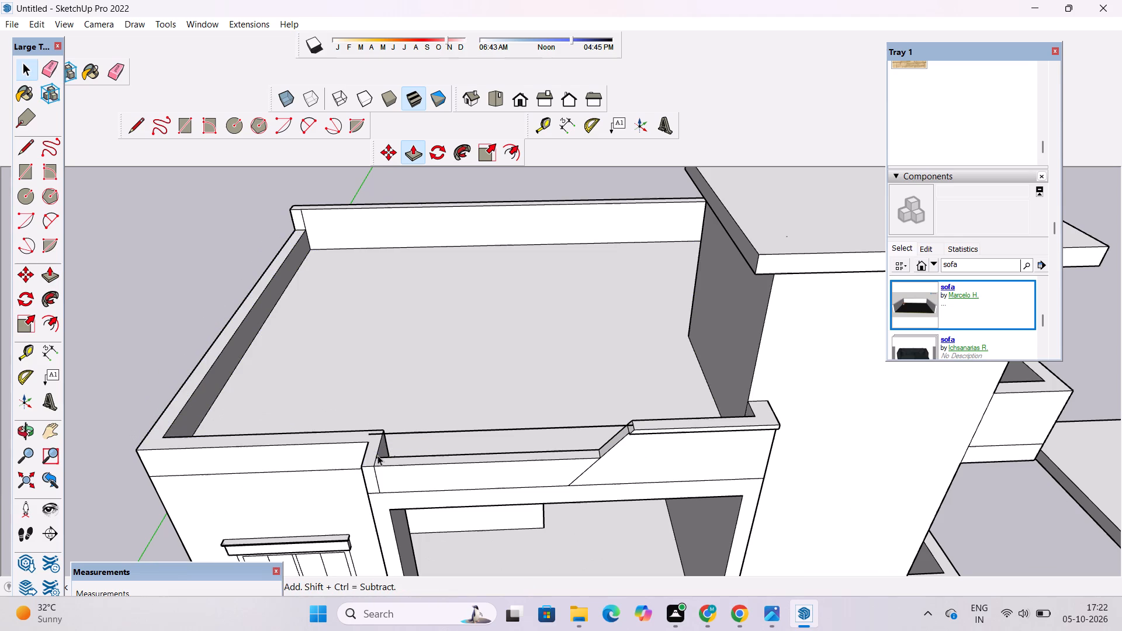
left_click(196, 268)
Draw a 3' vertical line from the free end of the line spanning the opening down to the corner stub's top.
key("l")
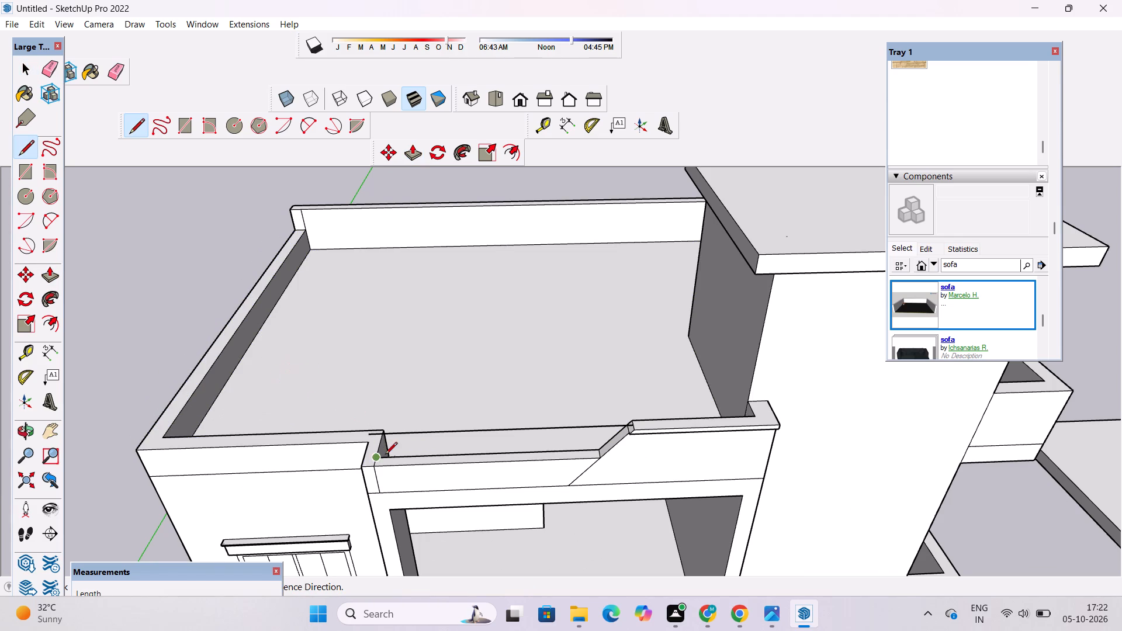
scroll(368, 443, "up", 12)
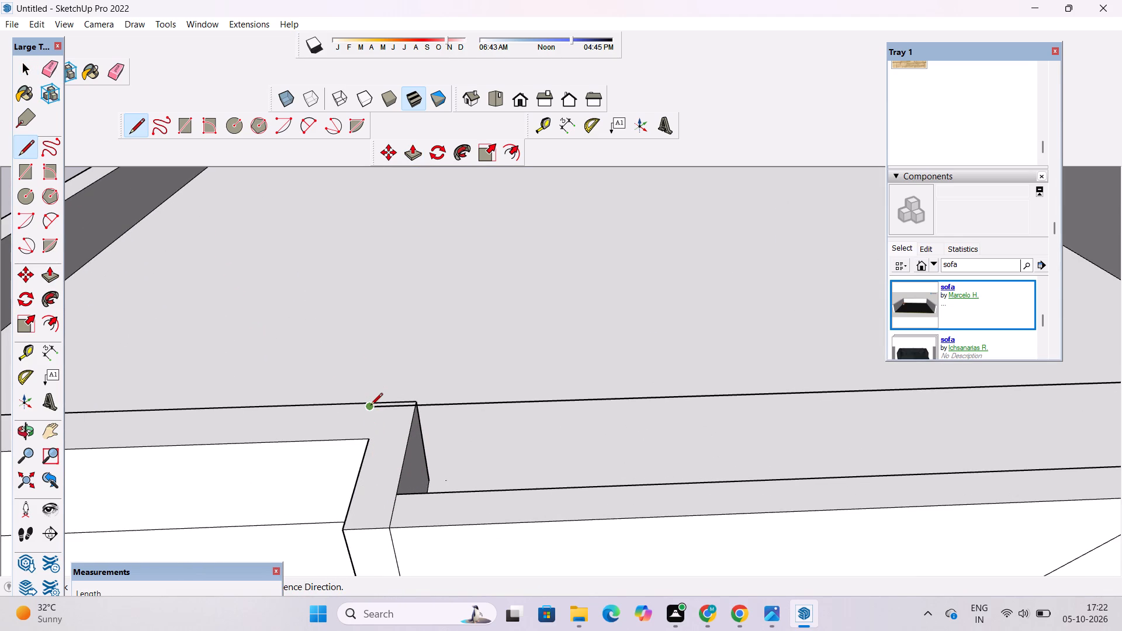
left_click(370, 406)
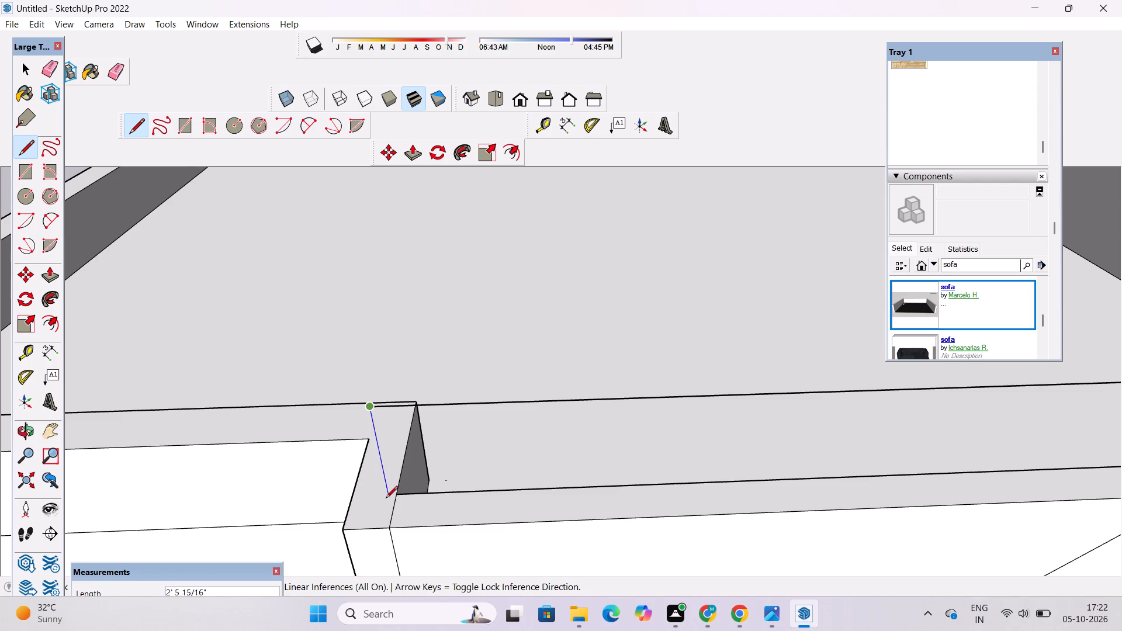
left_click(392, 516)
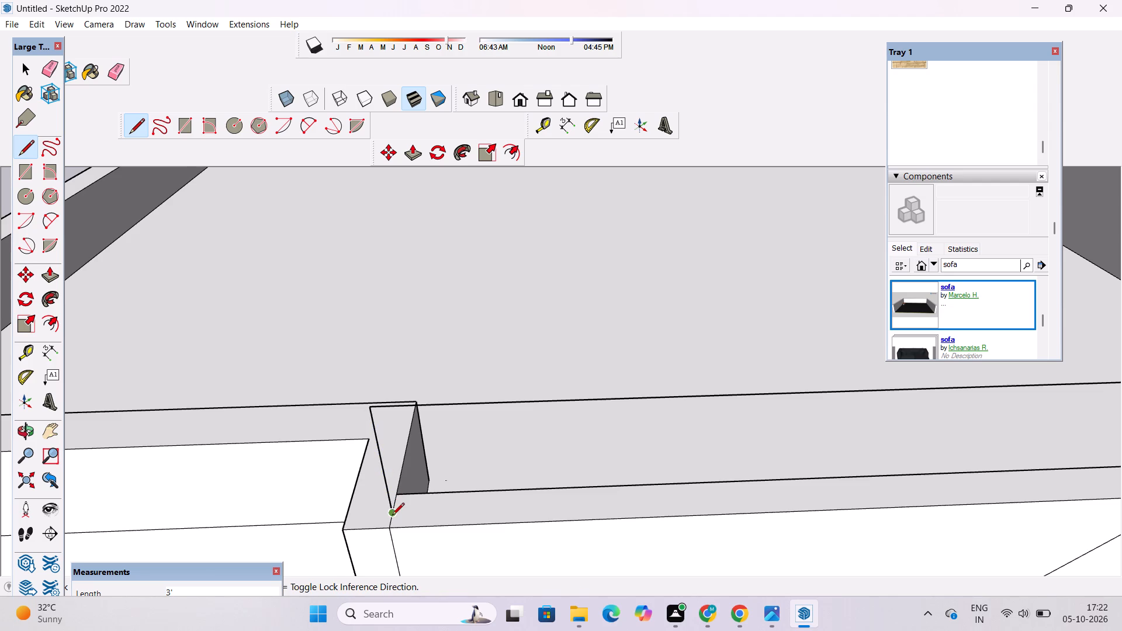
Draw a centreline about 4' 6" long along the corner stub's top, from its front edge midpoint to the rear edge.
key("space")
key("o")
left_click_drag(393, 501, 531, 425)
scroll(532, 425, "down", 4)
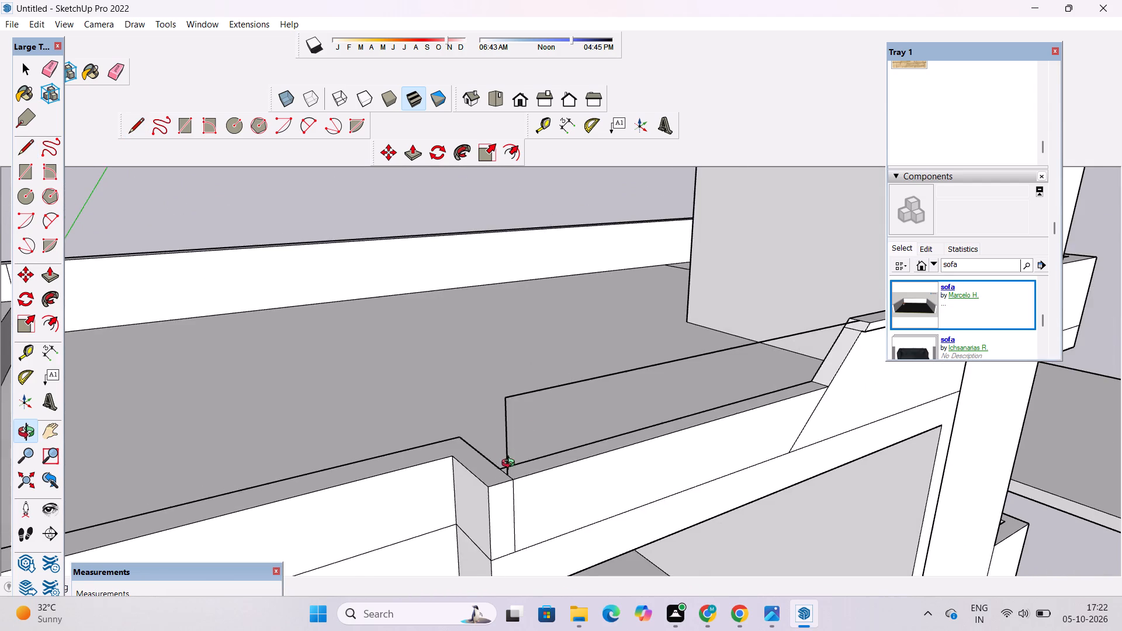
left_click_drag(510, 468, 514, 509)
left_click_drag(514, 504, 524, 359, "shift")
left_click_drag(521, 378, 532, 443)
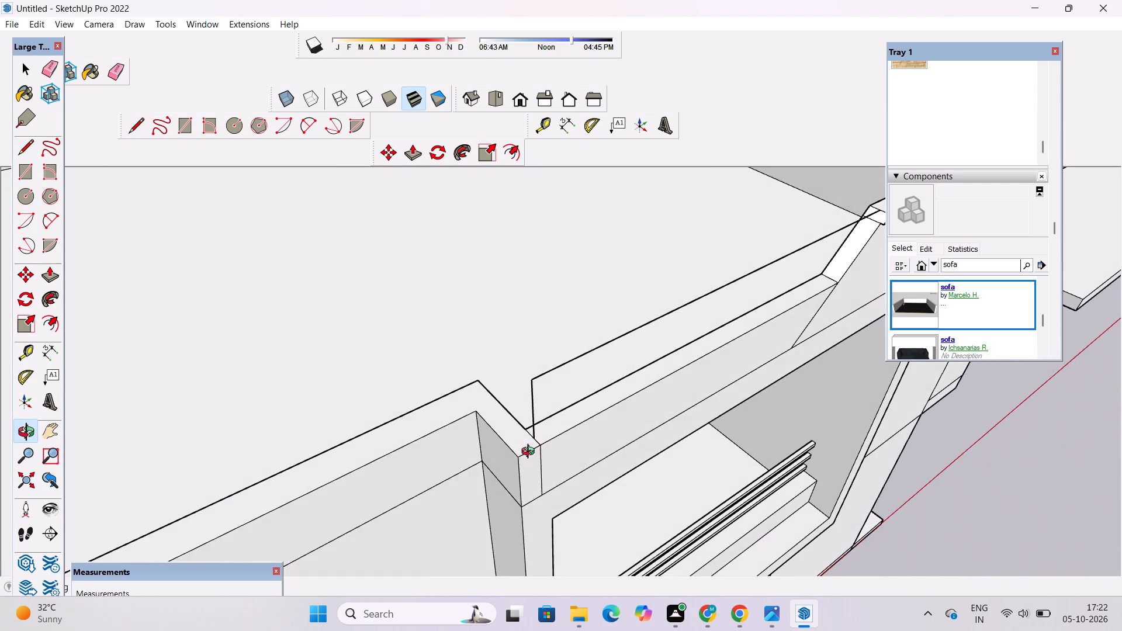
left_click_drag(531, 457, 528, 412)
left_click_drag(527, 413, 531, 434)
scroll(531, 434, "up", 4)
key("l")
scroll(529, 432, "up", 4)
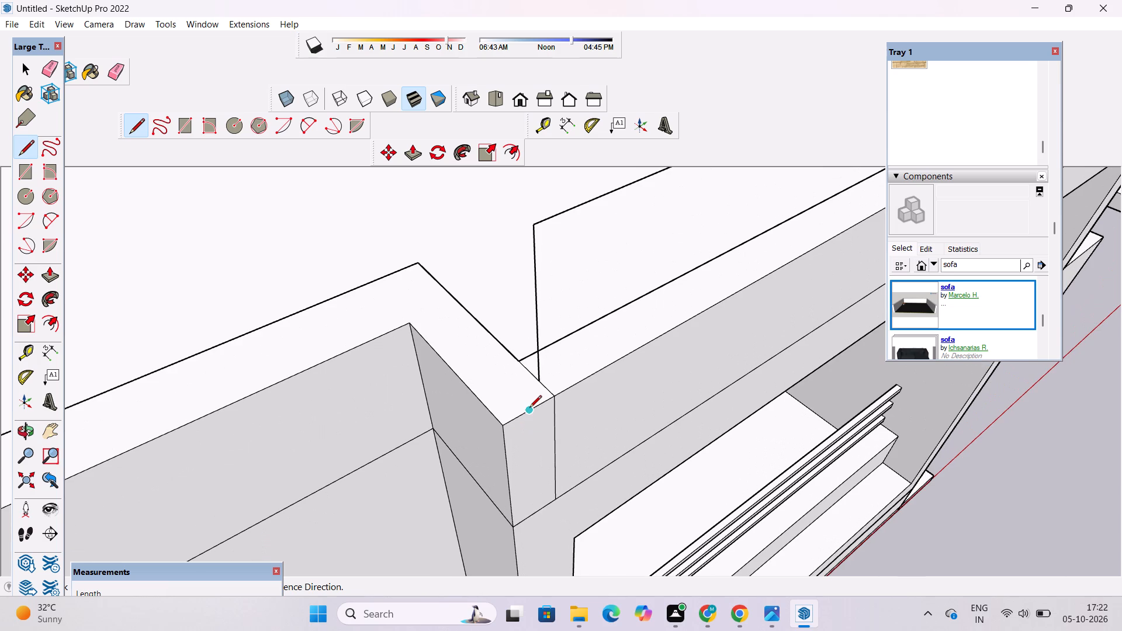
left_click(527, 410)
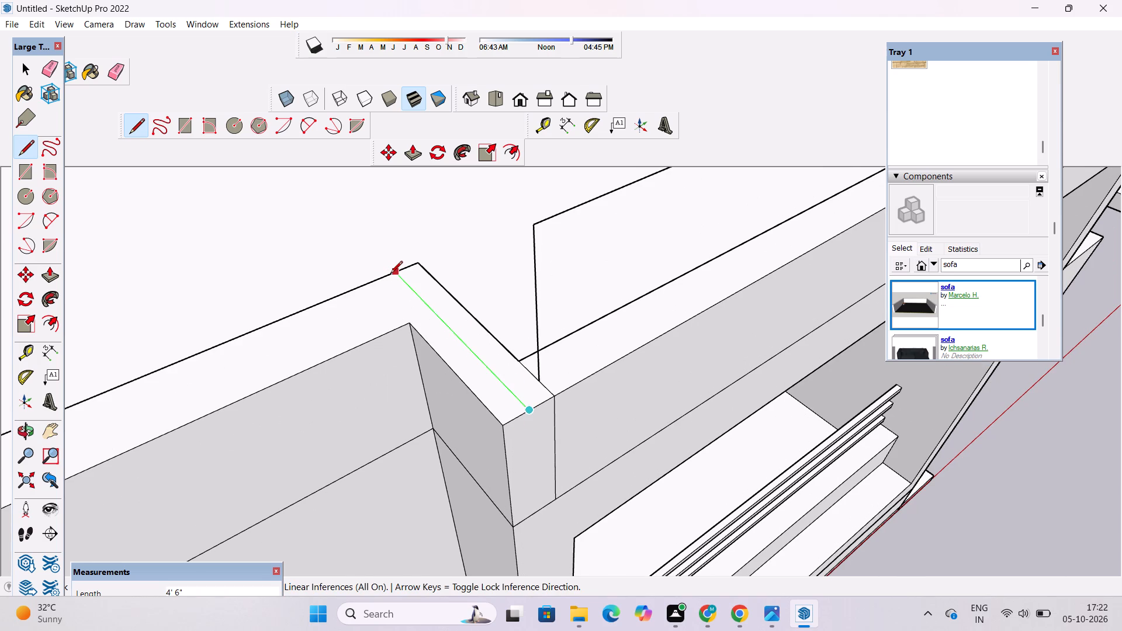
left_click(390, 274)
Draw a line across the corner stub's top from the vertical line's foot to the opposite edge, crossing the centreline.
left_click(538, 382)
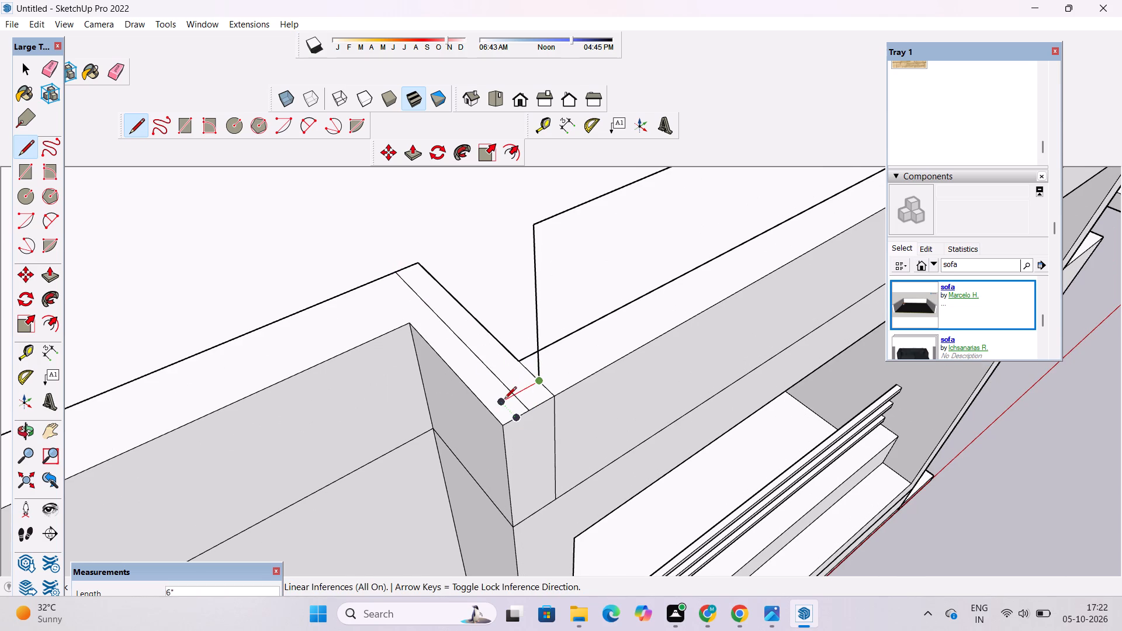
left_click(486, 411)
key("space")
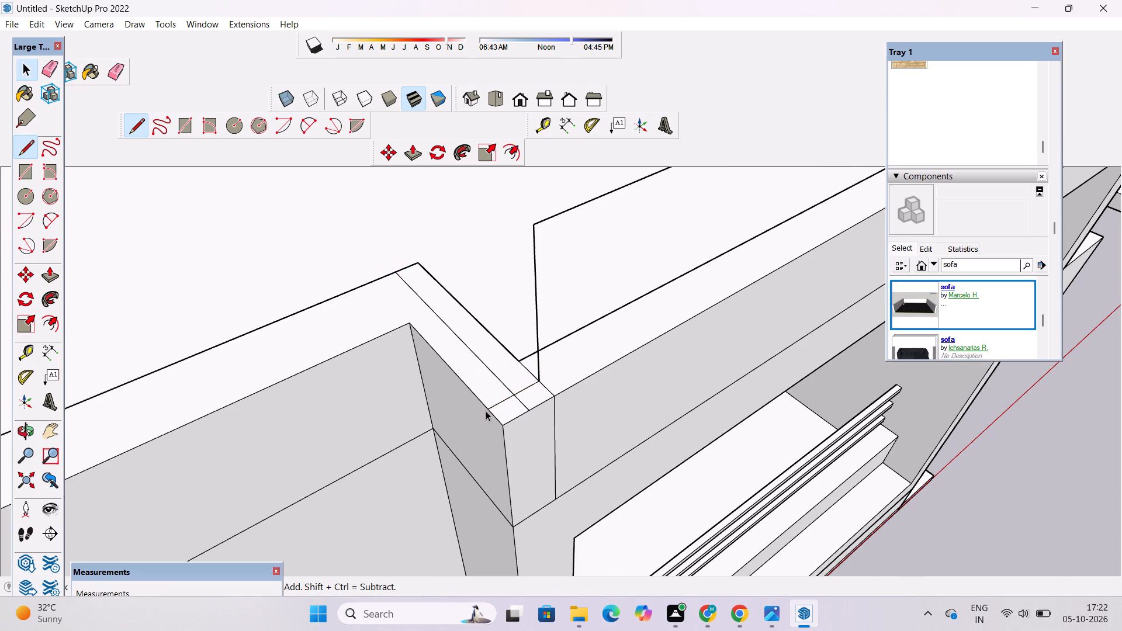
Erase the vertical line rising from the edge of the corner stub's top.
key("e")
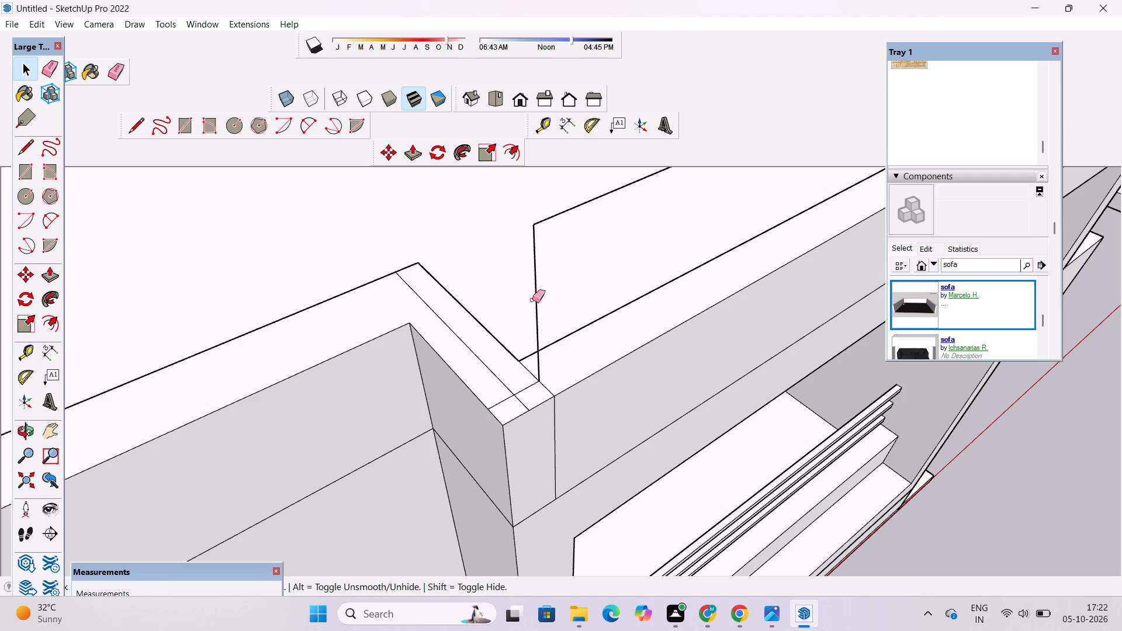
left_click(536, 293)
Draw a vertical line up from the crossing point on the stub and a 6" segment joining it to the spanning line's end.
key("l")
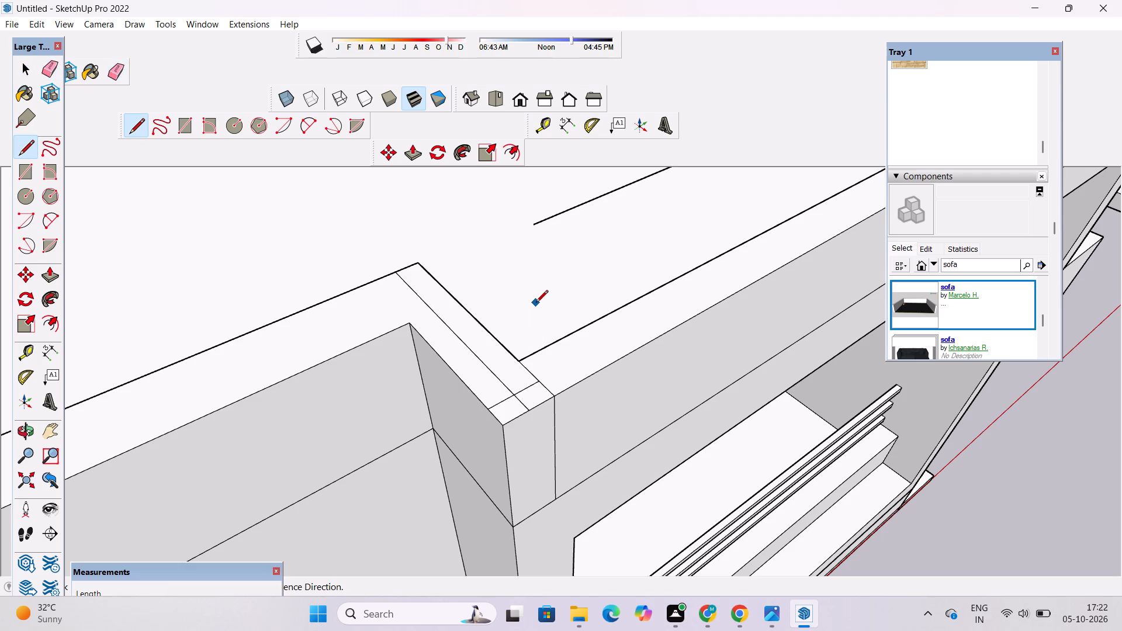
left_click(511, 397)
scroll(511, 379, "down", 4)
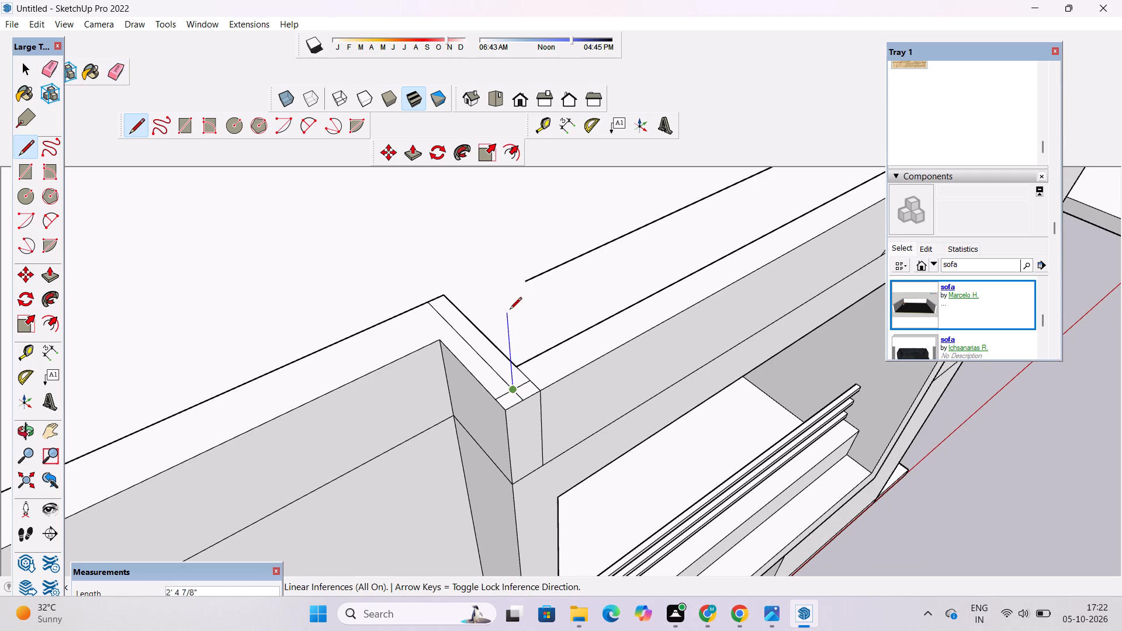
left_click(507, 290)
left_click(524, 284)
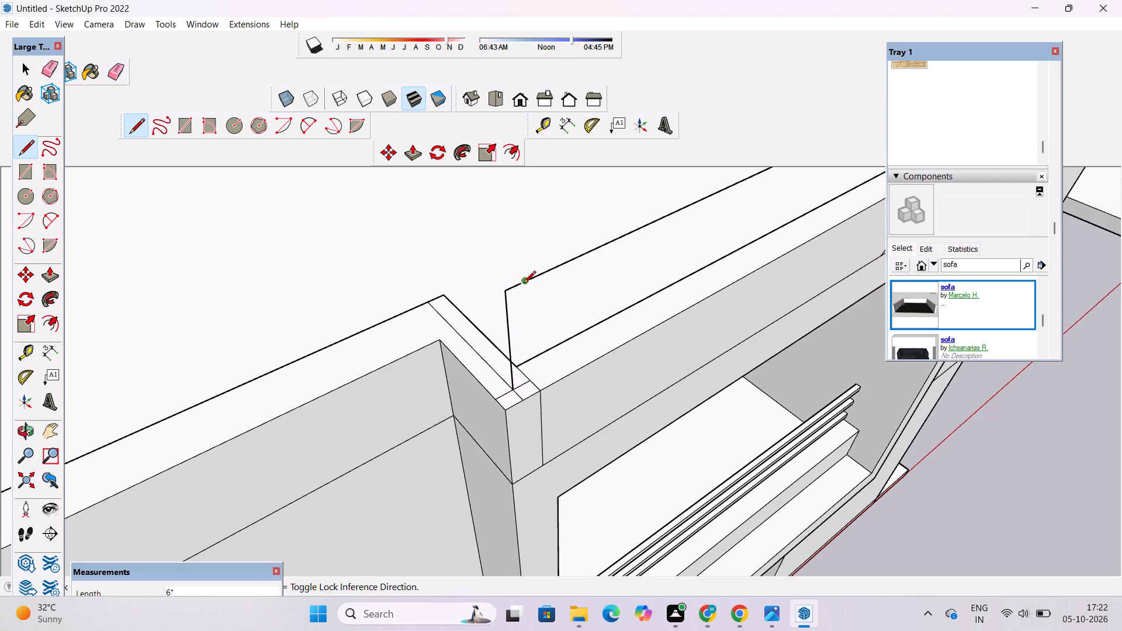
key("space")
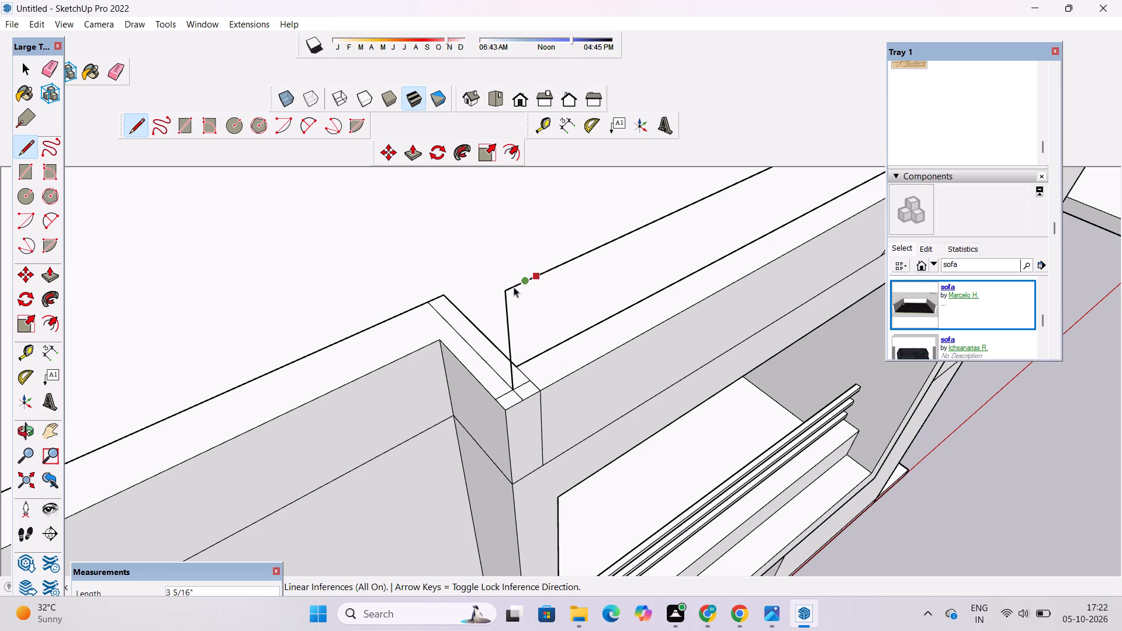
Draw a 1' line across the corner stub's top from its inner corner with the front parapet to the opposite edge.
scroll(514, 287, "up", 2)
key("o")
left_click_drag(552, 285, 397, 276)
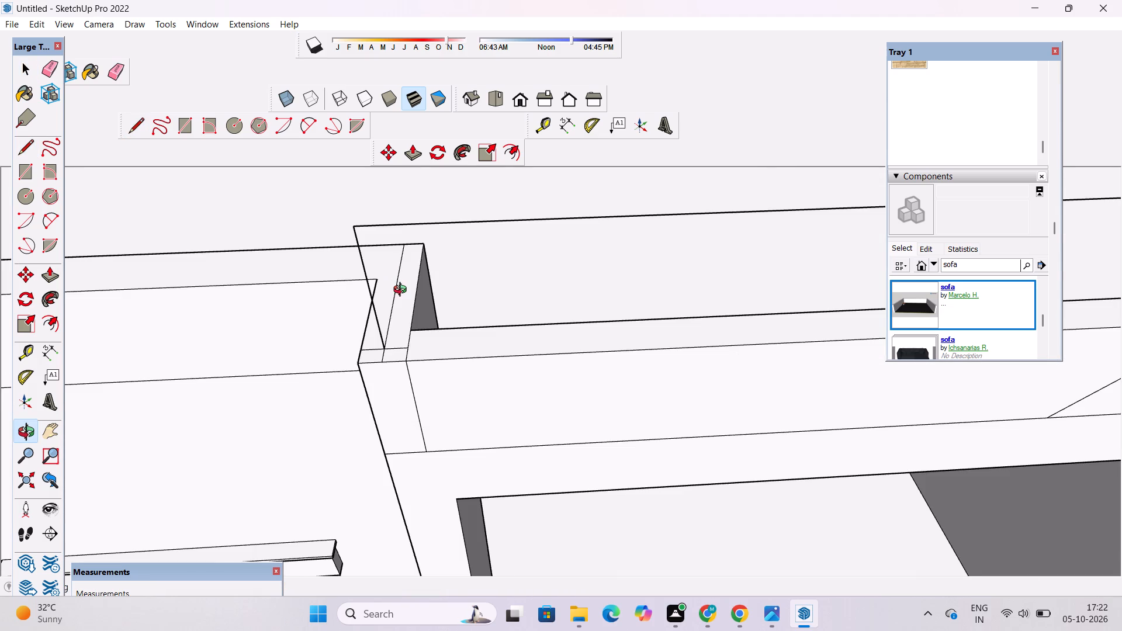
scroll(403, 291, "down", 3)
left_click_drag(407, 280, 424, 311, "shift")
scroll(416, 384, "up", 3)
left_click_drag(408, 358, 612, 409, "shift")
key("l")
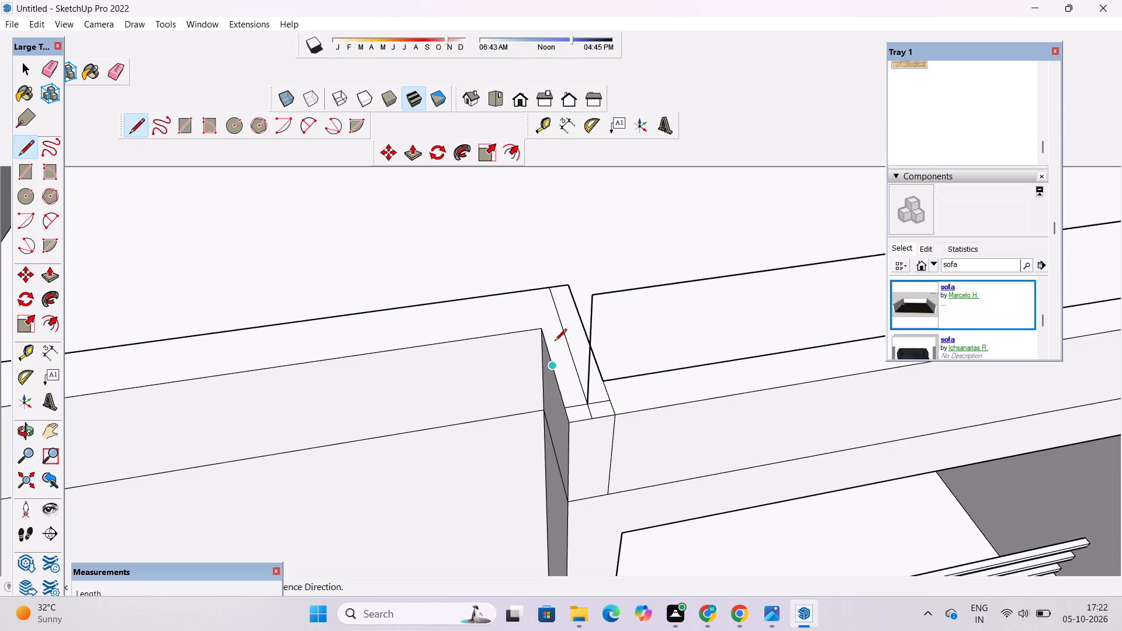
left_click(543, 330)
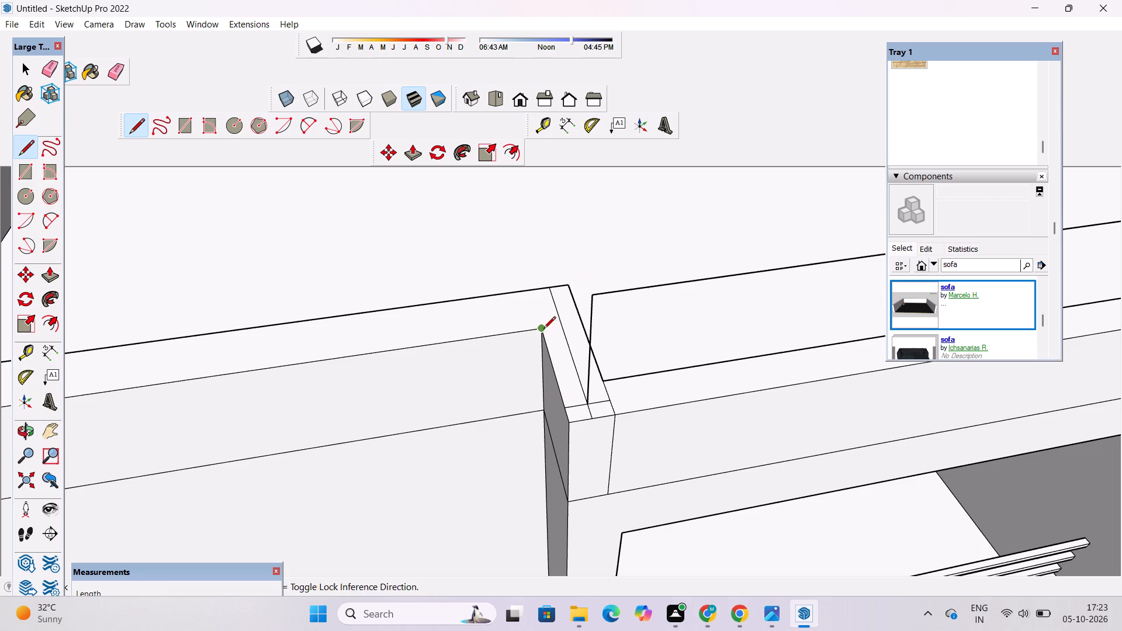
left_click(581, 322)
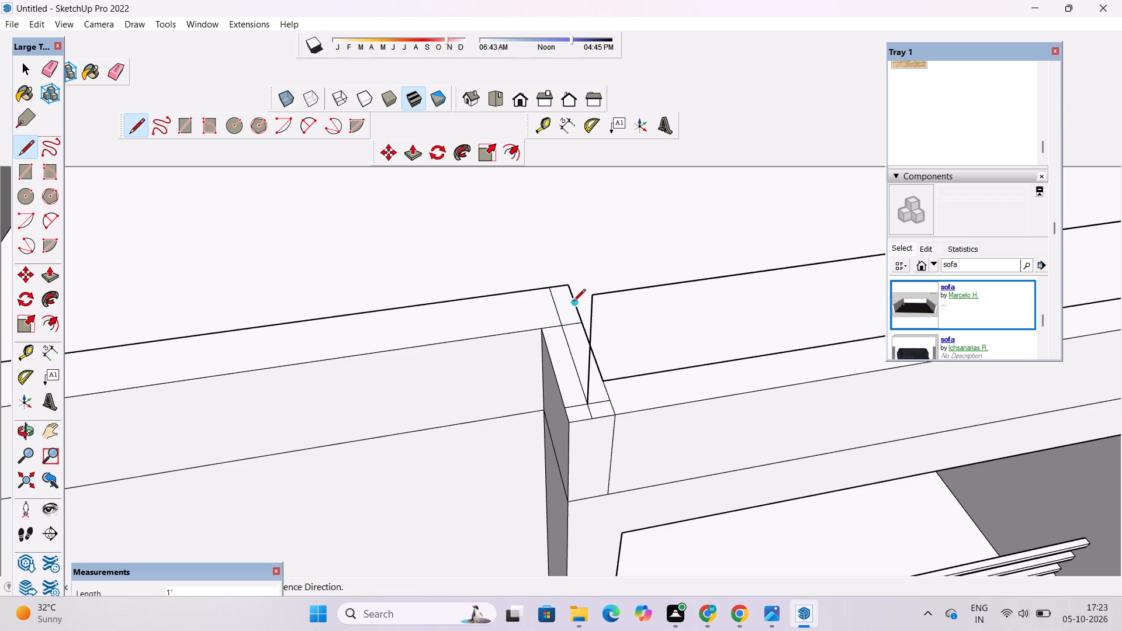
Draw a 20' centreline along the front parapet's top from the stub's edge to the outer edge of the side parapet.
left_click(573, 303)
scroll(478, 316, "down", 8)
left_click(115, 365)
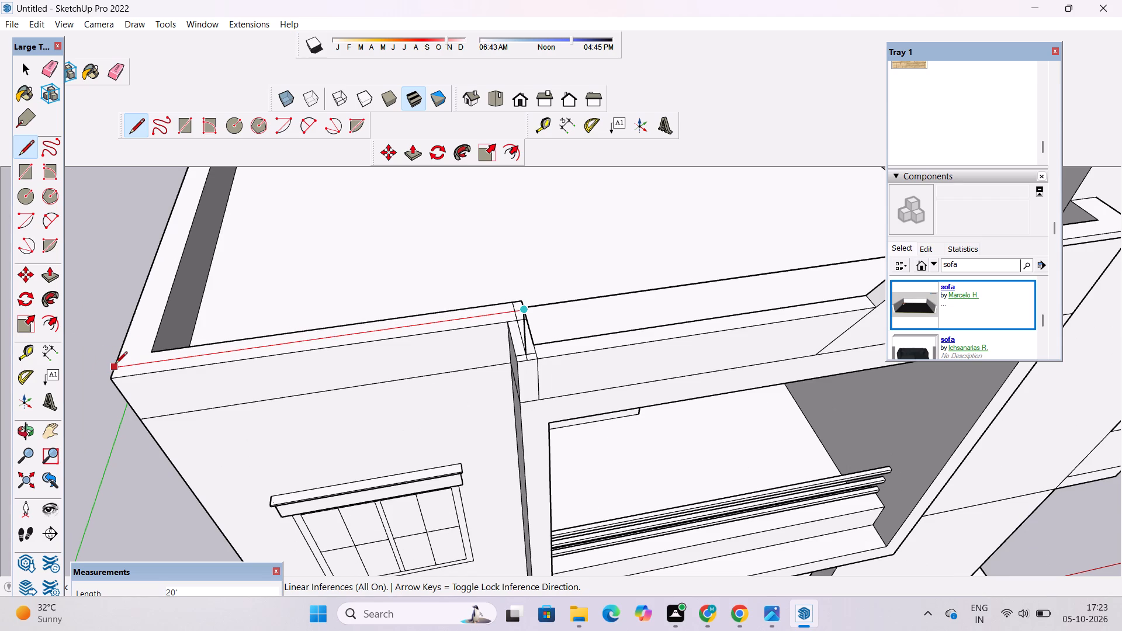
key("space")
Draw a 3' vertical line from the centrelines' intersection at the parapet corner and join its top to the first upright's top.
scroll(498, 299, "up", 3)
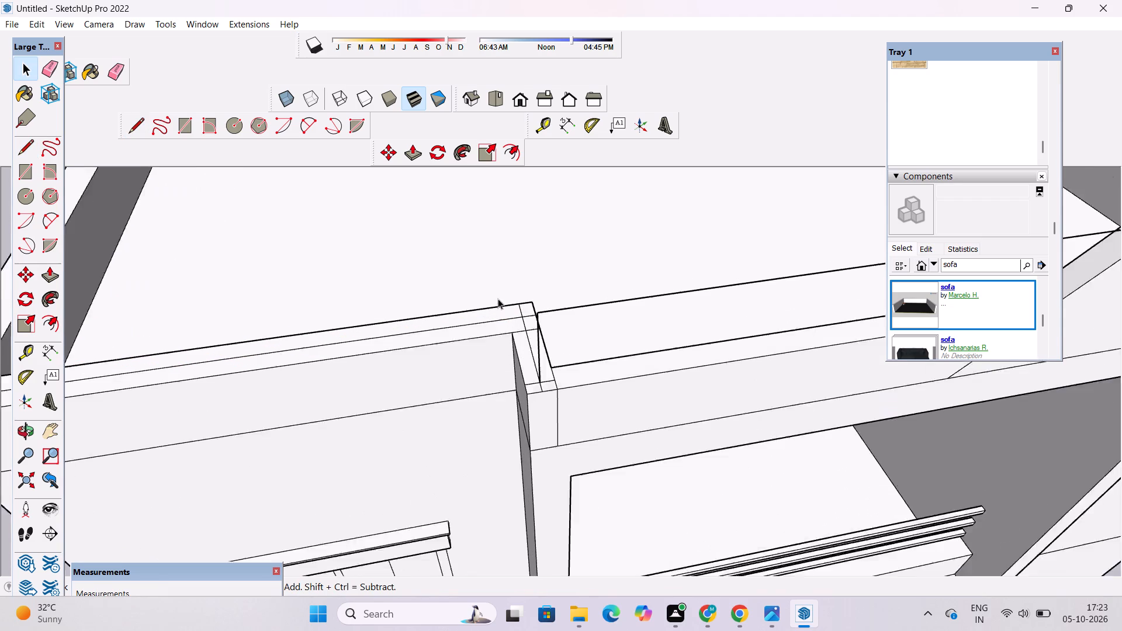
scroll(498, 299, "up", 3)
key("l")
left_click(535, 328)
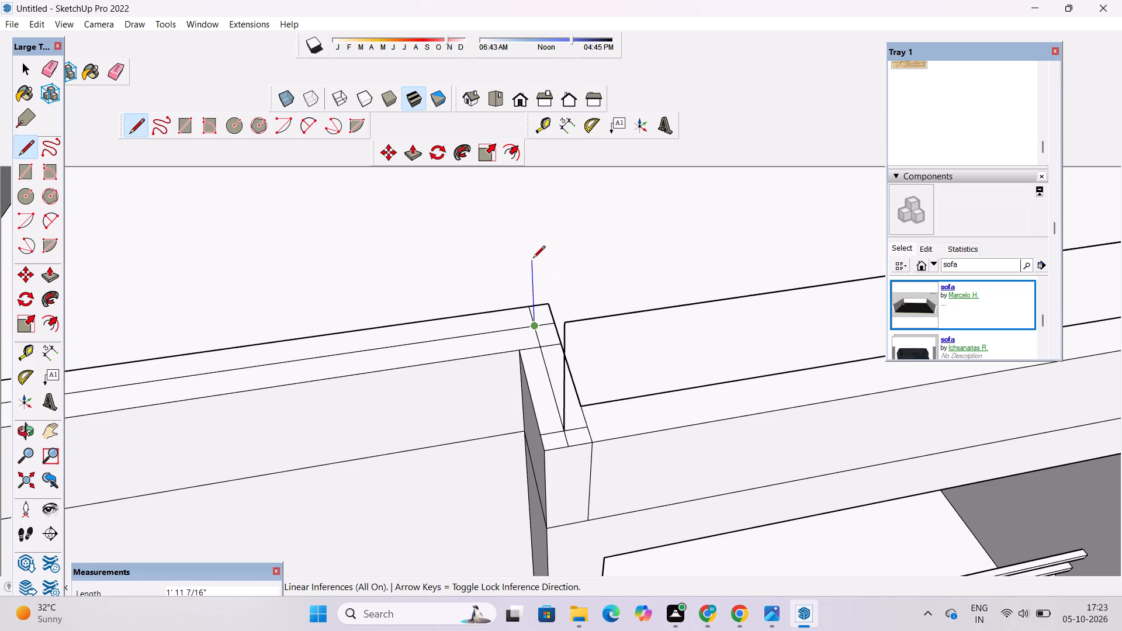
key("o")
scroll(533, 259, "down", 2)
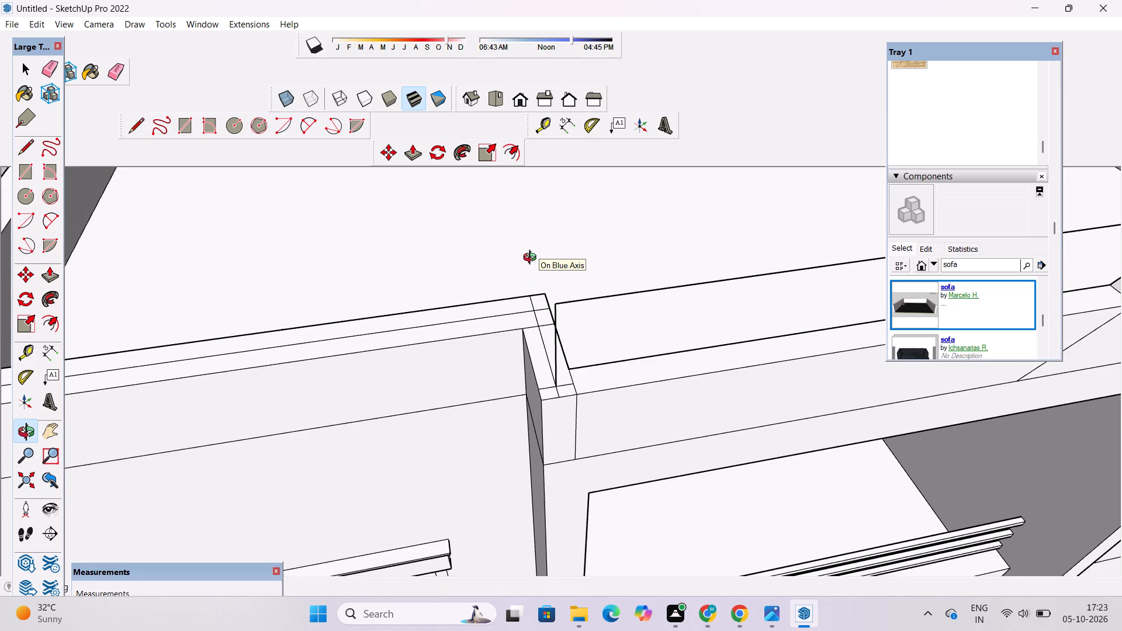
scroll(510, 283, "down", 1)
left_click_drag(456, 317, 509, 344)
left_click_drag(607, 351, 624, 353)
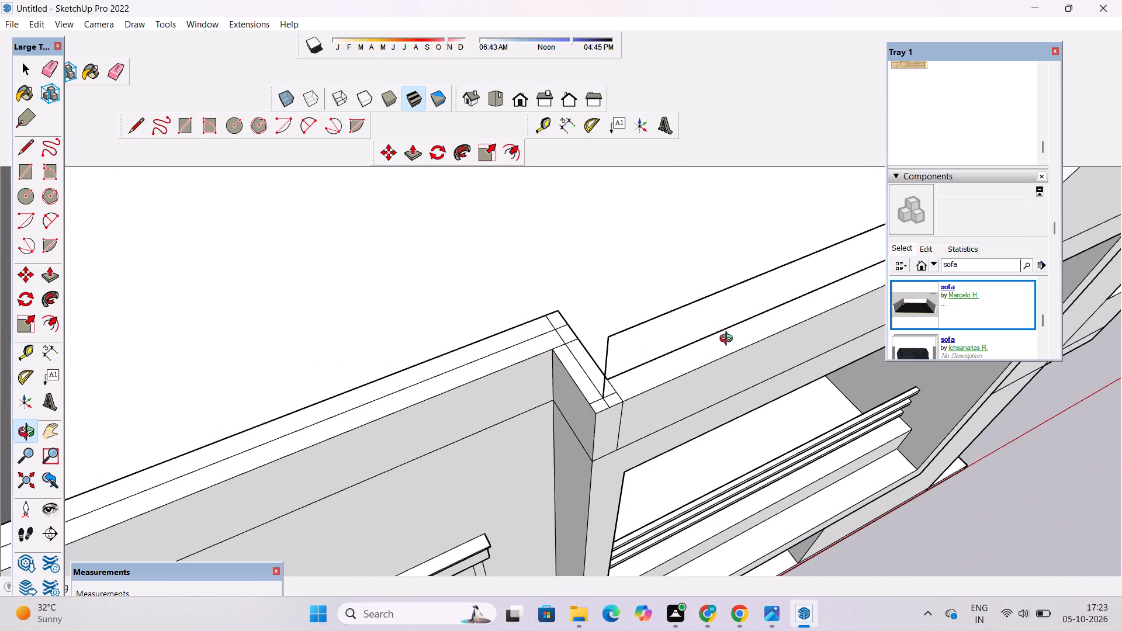
scroll(636, 353, "down", 4)
left_click_drag(520, 391, 735, 366)
left_click_drag(678, 314, 609, 386, "shift")
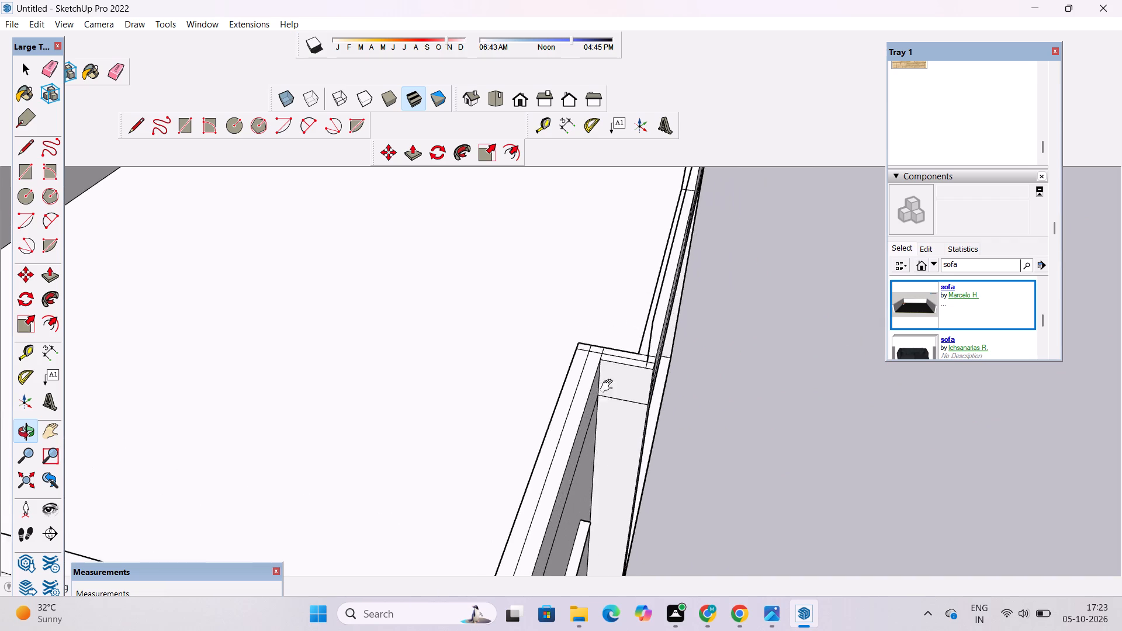
left_click_drag(609, 386, 607, 387, "shift")
left_click_drag(596, 390, 729, 417)
scroll(740, 312, "up", 3)
left_click_drag(728, 312, 698, 355, "shift")
left_click_drag(675, 365, 712, 387)
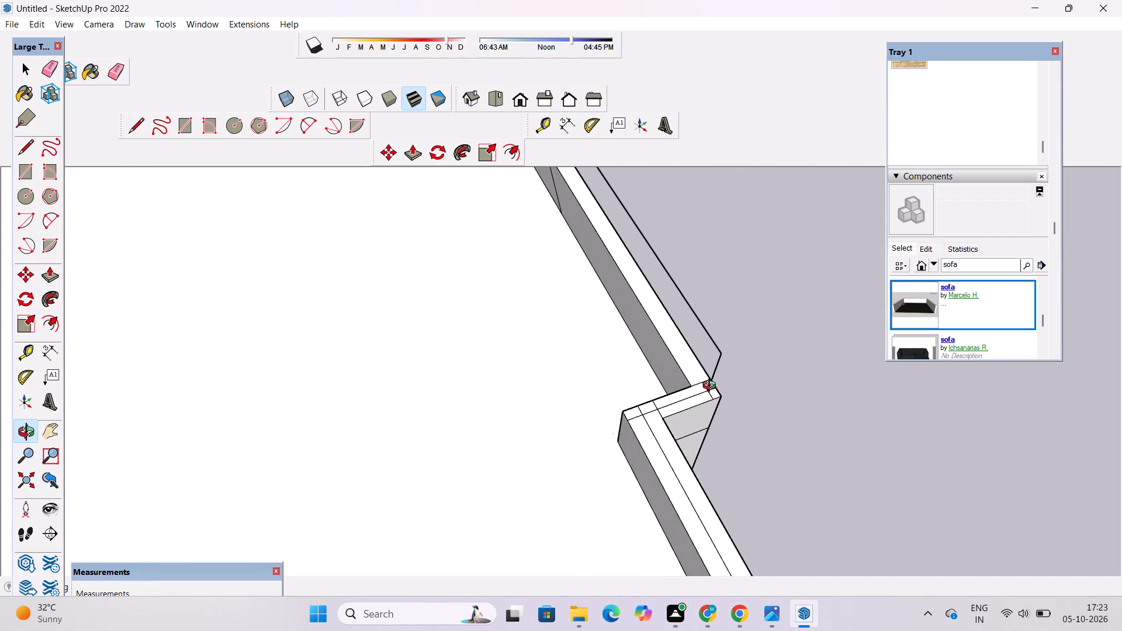
left_click_drag(712, 378, 699, 380, "shift")
left_click_drag(633, 430, 686, 420)
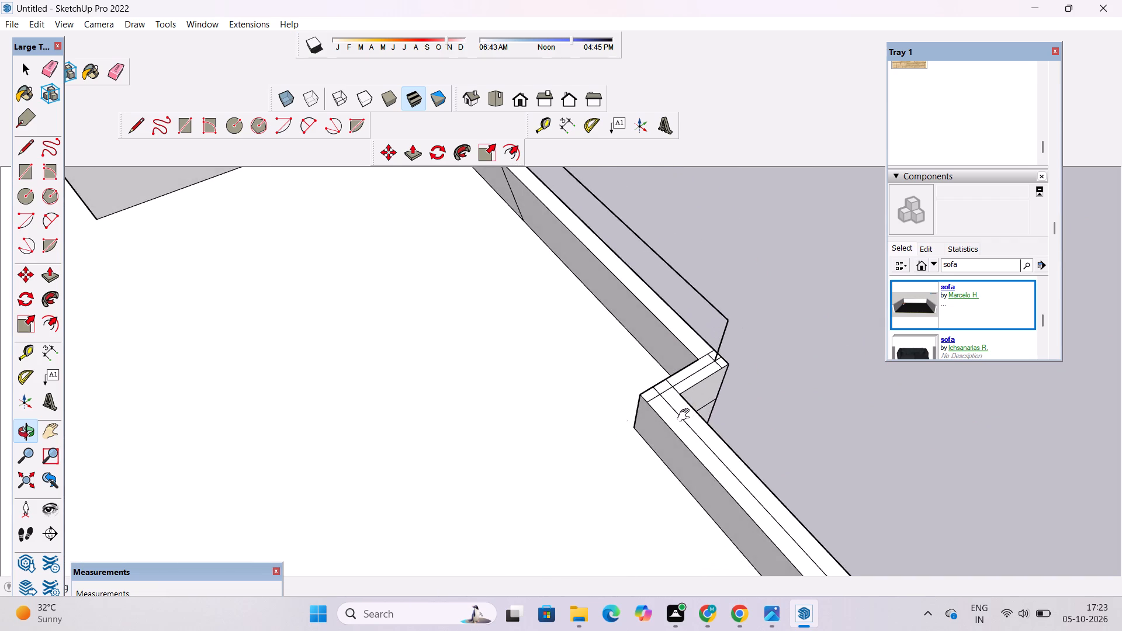
left_click_drag(686, 415, 680, 430, "shift")
left_click_drag(677, 431, 660, 457)
left_click_drag(655, 455, 655, 432)
key("l")
scroll(653, 414, "up", 3)
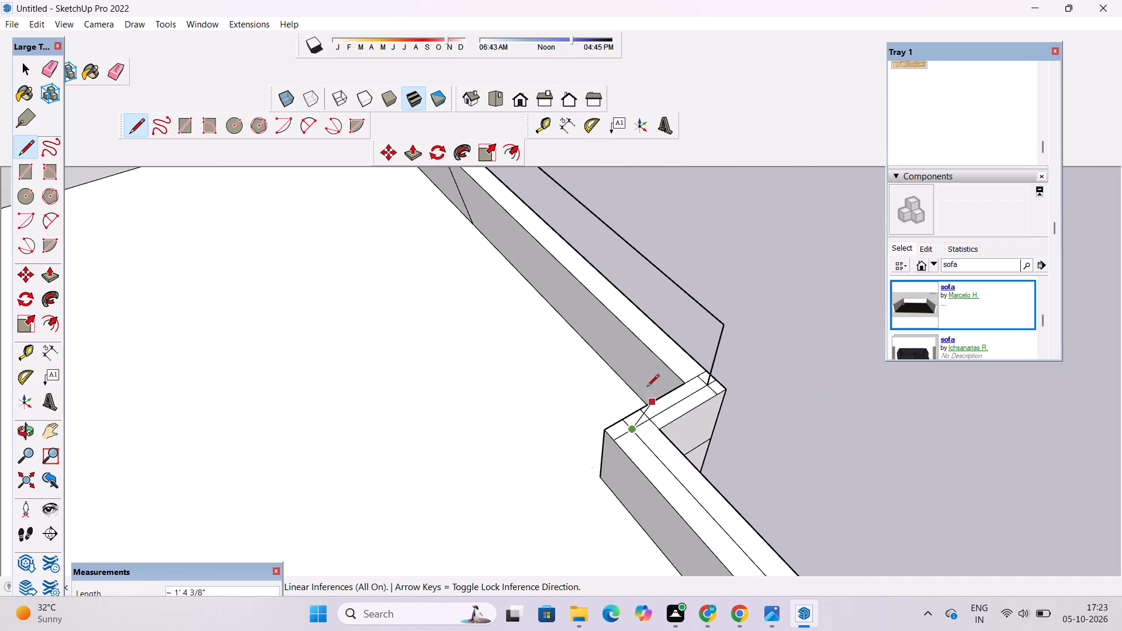
scroll(629, 371, "down", 4)
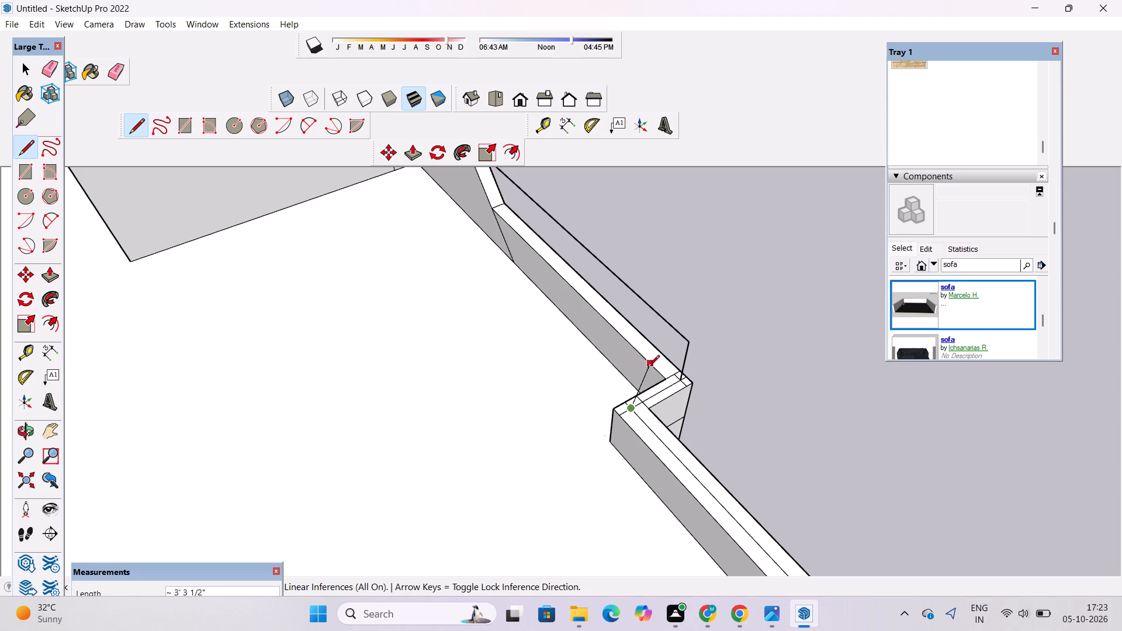
left_click(635, 371)
left_click(687, 344)
key("space")
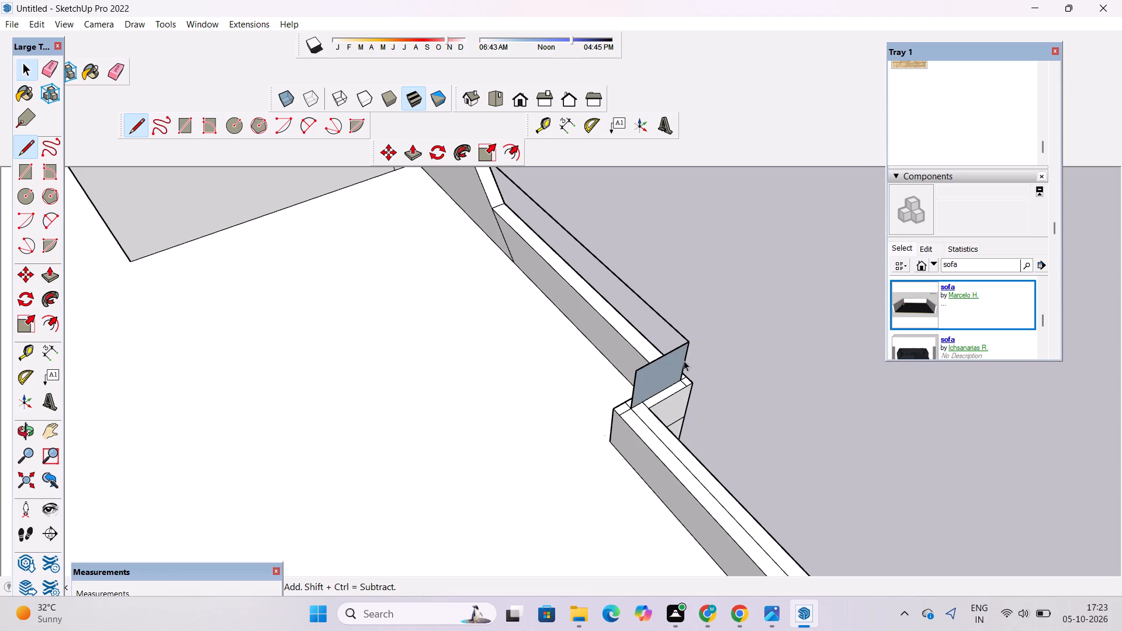
Delete the vertical face between the two uprights above the corner stub, keeping its outline edges.
left_click(666, 365)
key("Delete")
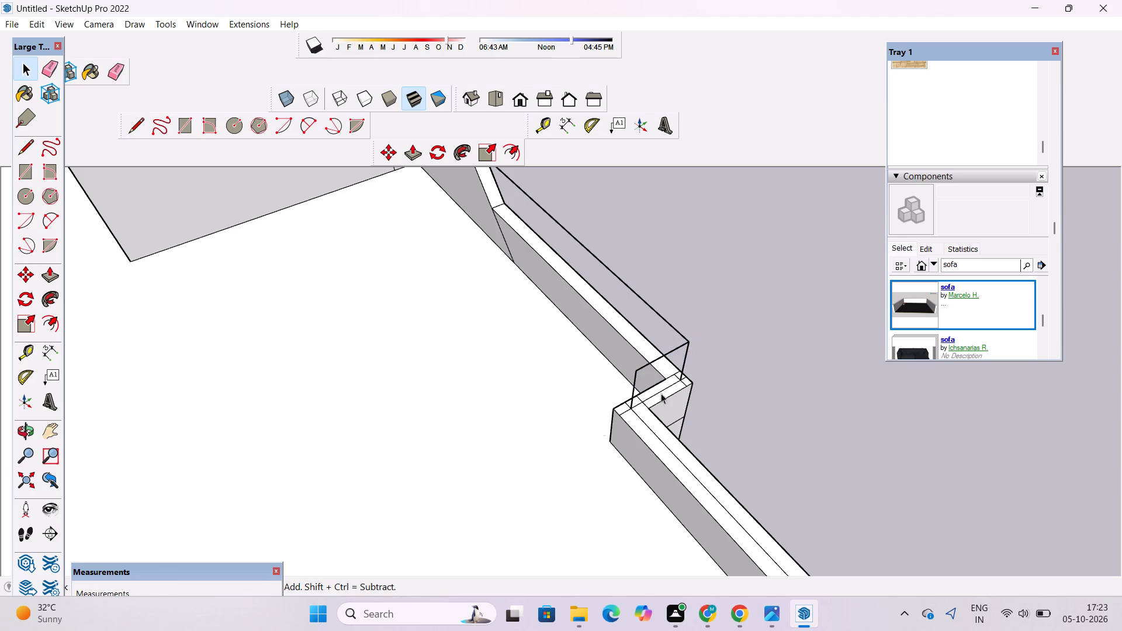
Draw a 1' 6" line across the front parapet's top from its inner corner with the side parapet to the outer edge.
key("o")
left_click_drag(725, 400, 607, 422)
scroll(430, 480, "up", 4)
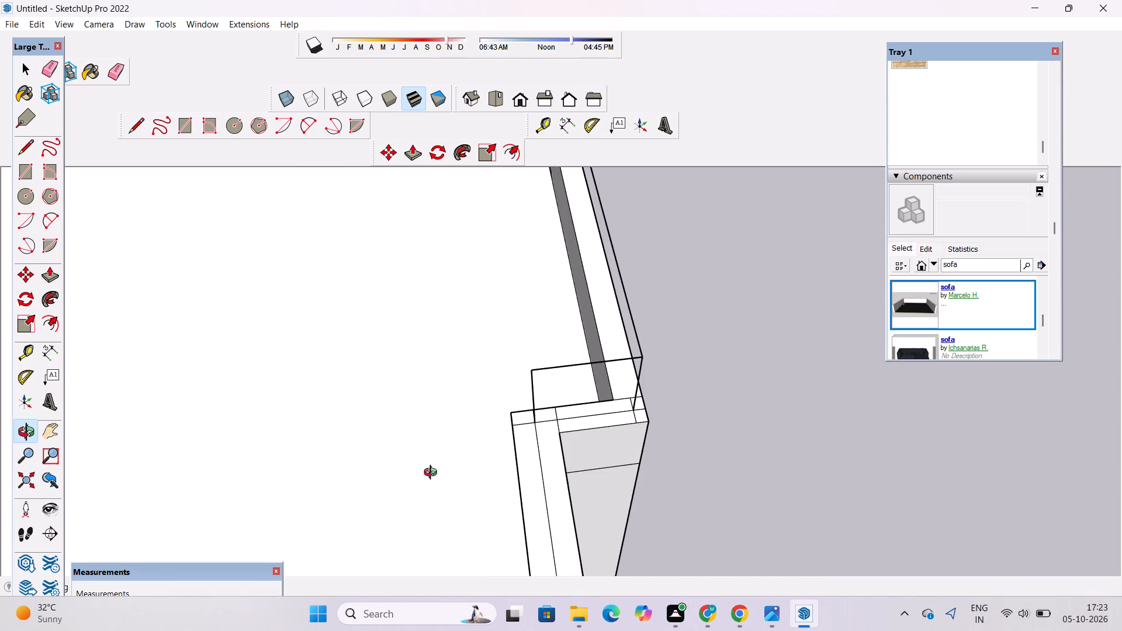
left_click_drag(433, 474, 471, 394, "shift")
left_click_drag(542, 385, 460, 431)
left_click_drag(493, 404, 508, 343)
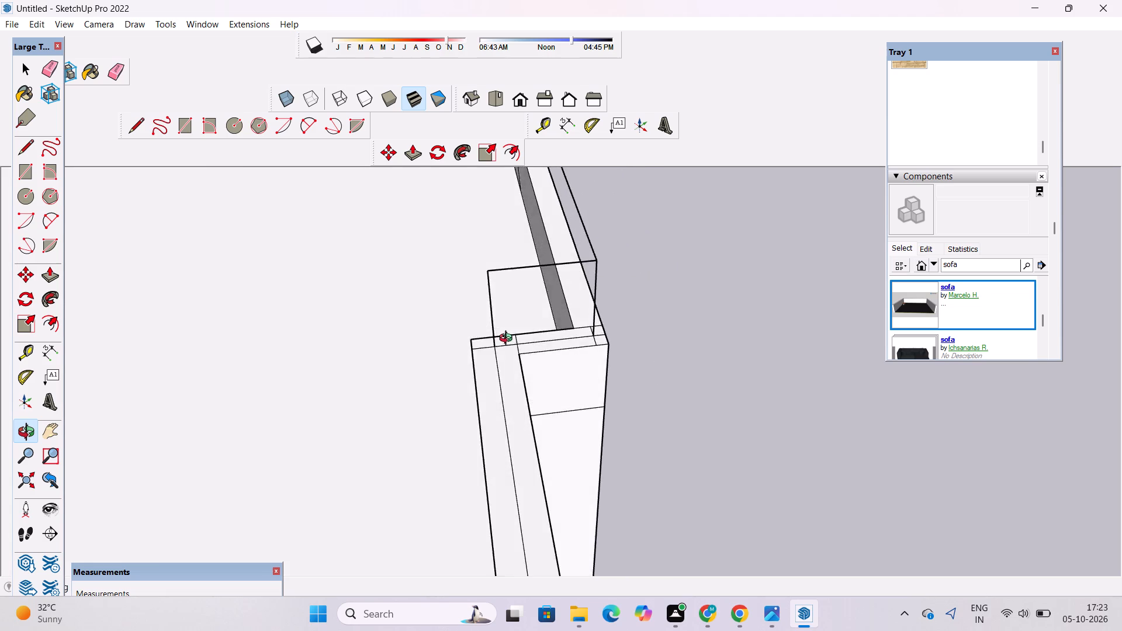
scroll(508, 339, "down", 13)
left_click_drag(555, 439, 532, 458)
left_click_drag(490, 499, 539, 431, "shift")
left_click_drag(525, 444, 476, 459)
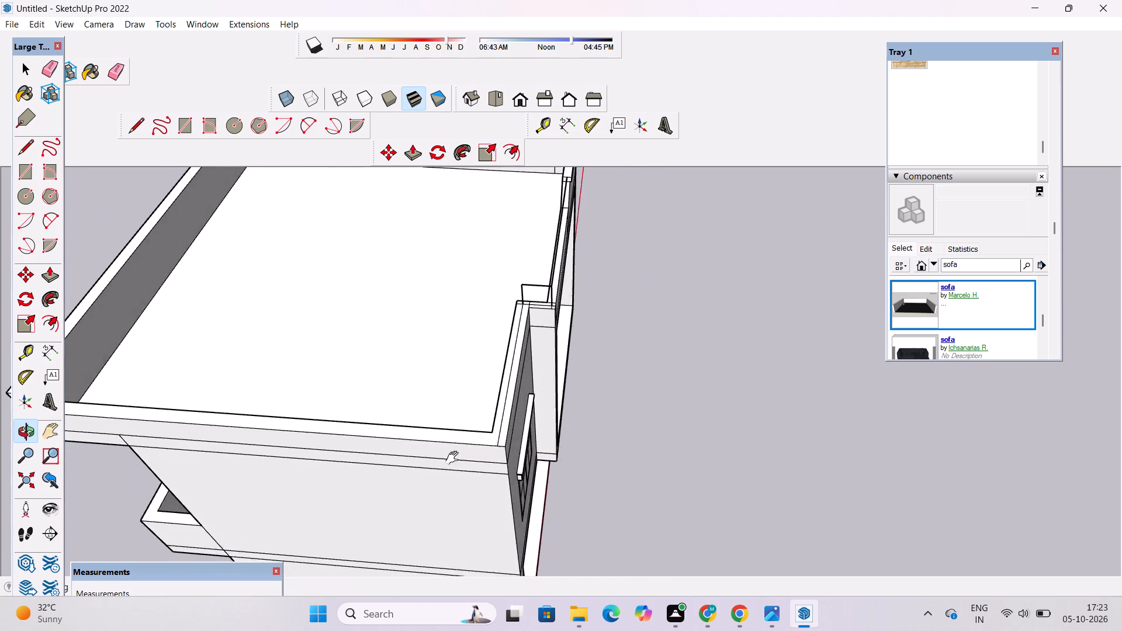
left_click_drag(455, 458, 542, 445, "shift")
scroll(556, 430, "up", 2)
left_click_drag(556, 430, 558, 442, "shift")
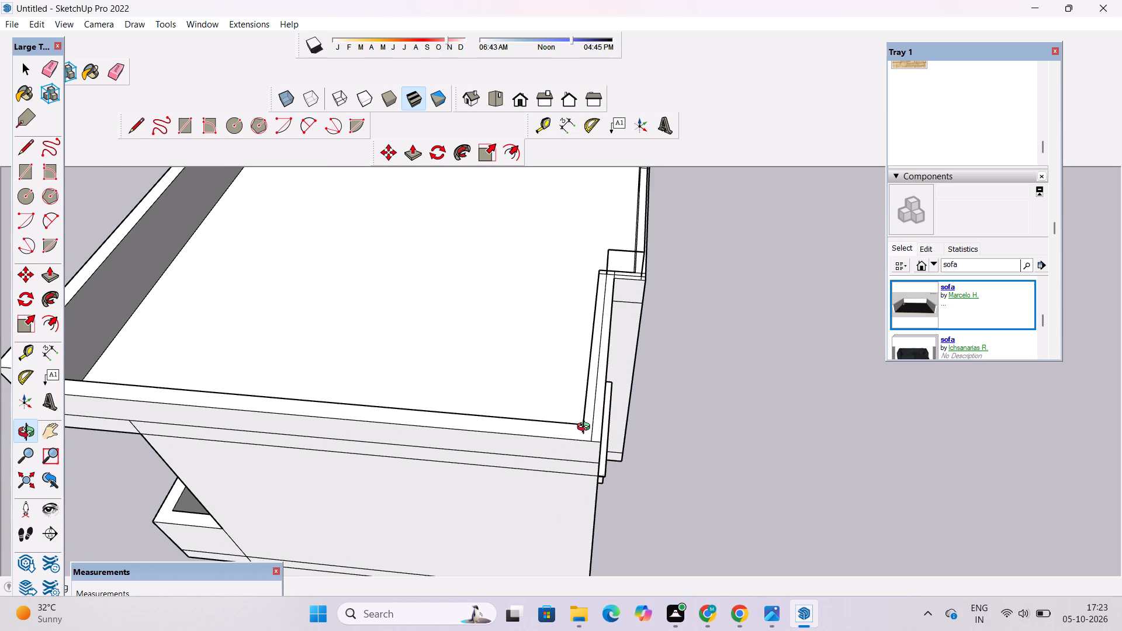
key("l")
scroll(601, 418, "up", 2)
left_click(577, 429)
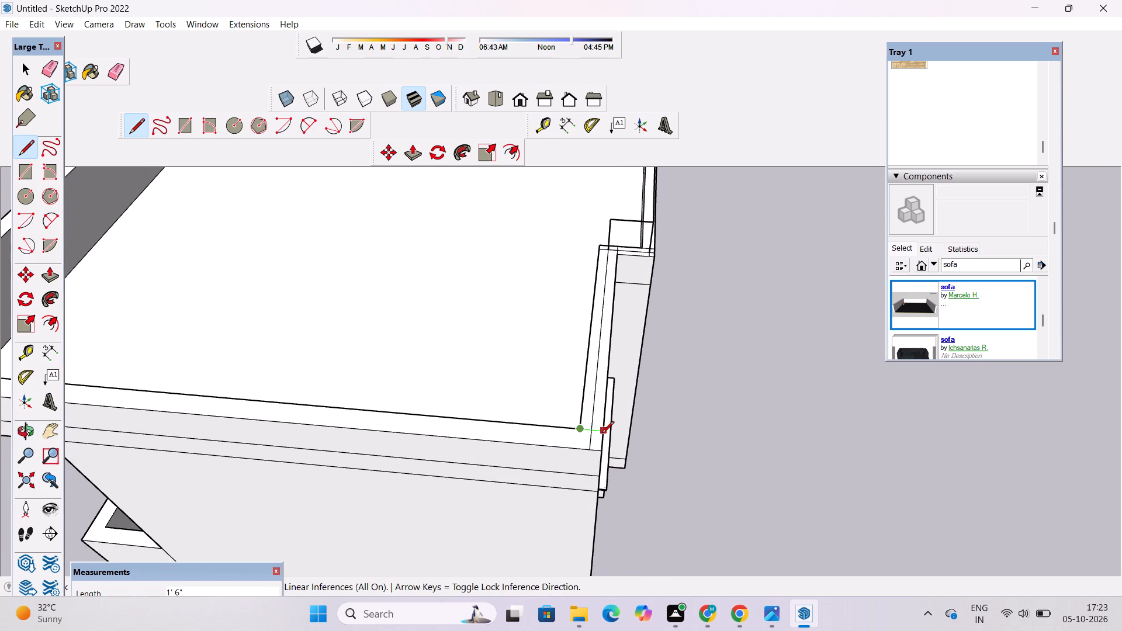
left_click(603, 435)
key("space")
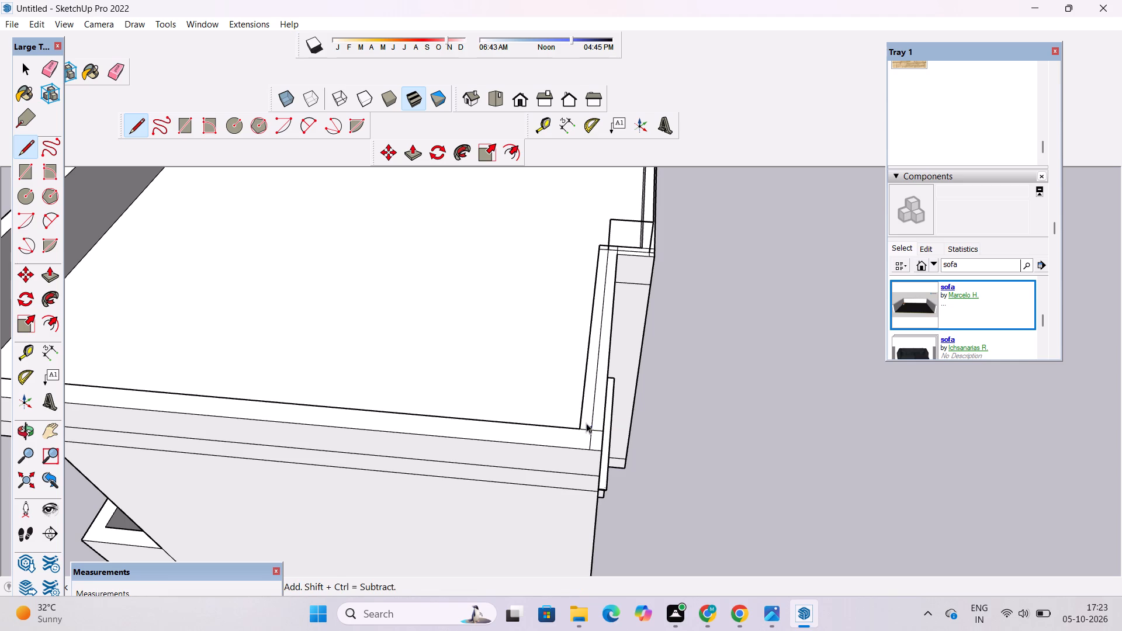
Draw a 46' 6" centreline along the side parapet's top from the front outer edge to the taller parapet at the far end.
key("l")
scroll(583, 451, "up", 8)
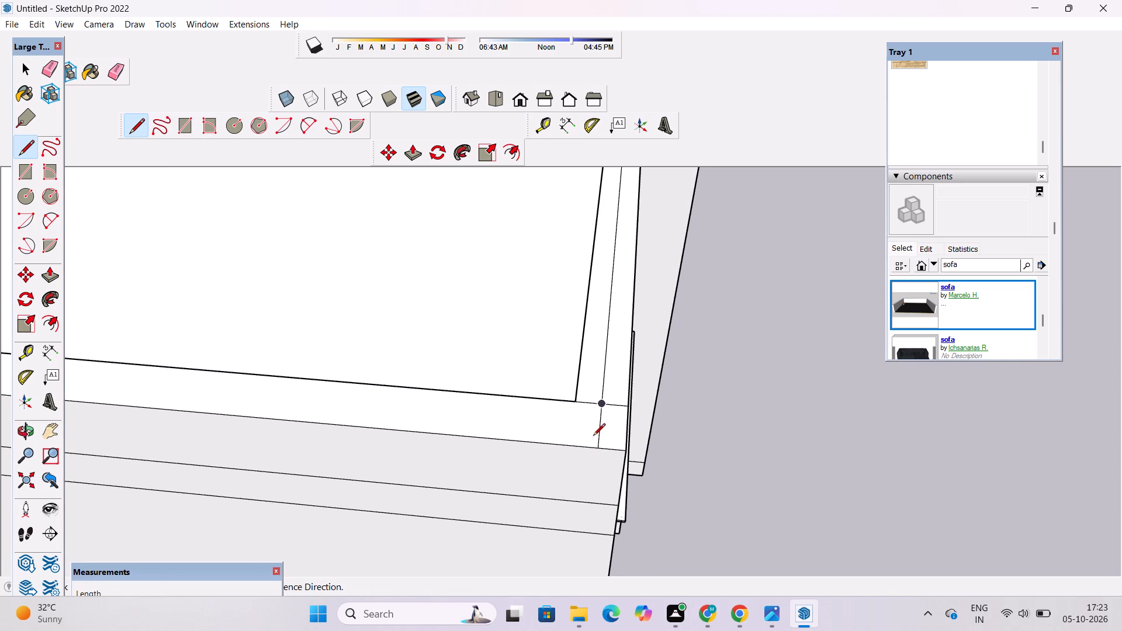
left_click(628, 428)
scroll(628, 428, "down", 2)
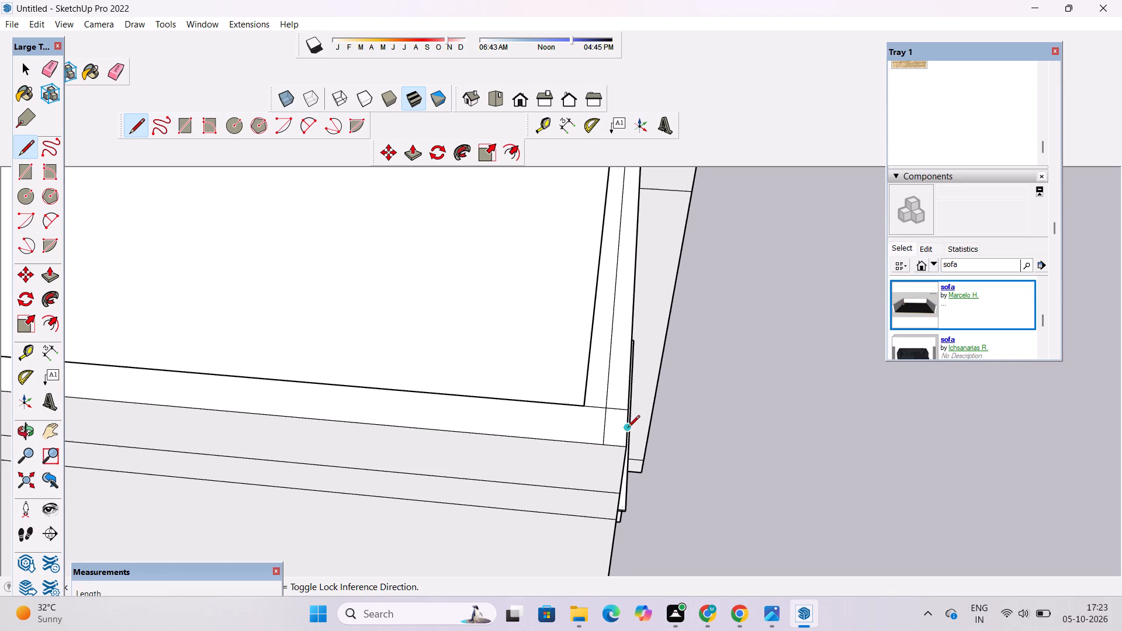
scroll(628, 428, "down", 14)
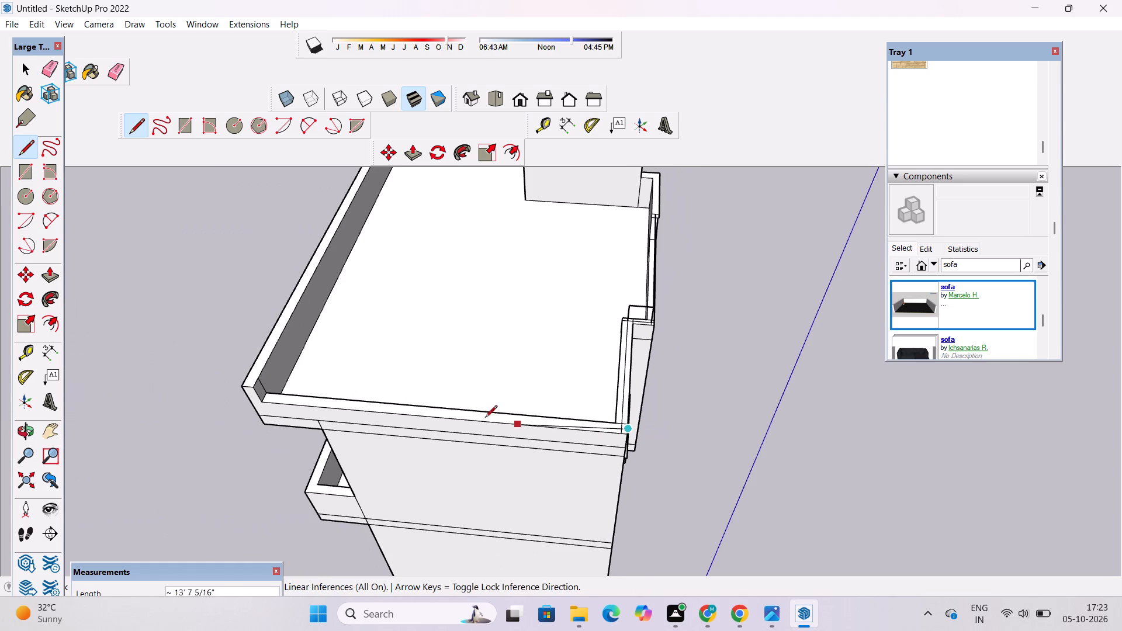
scroll(269, 400, "up", 3)
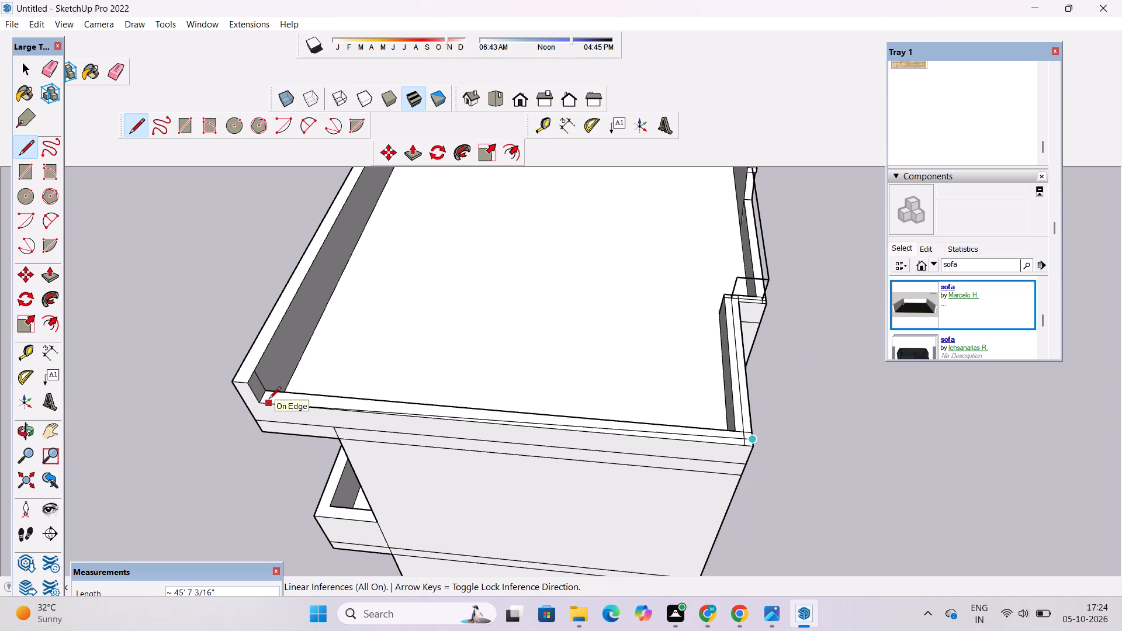
scroll(255, 391, "up", 3)
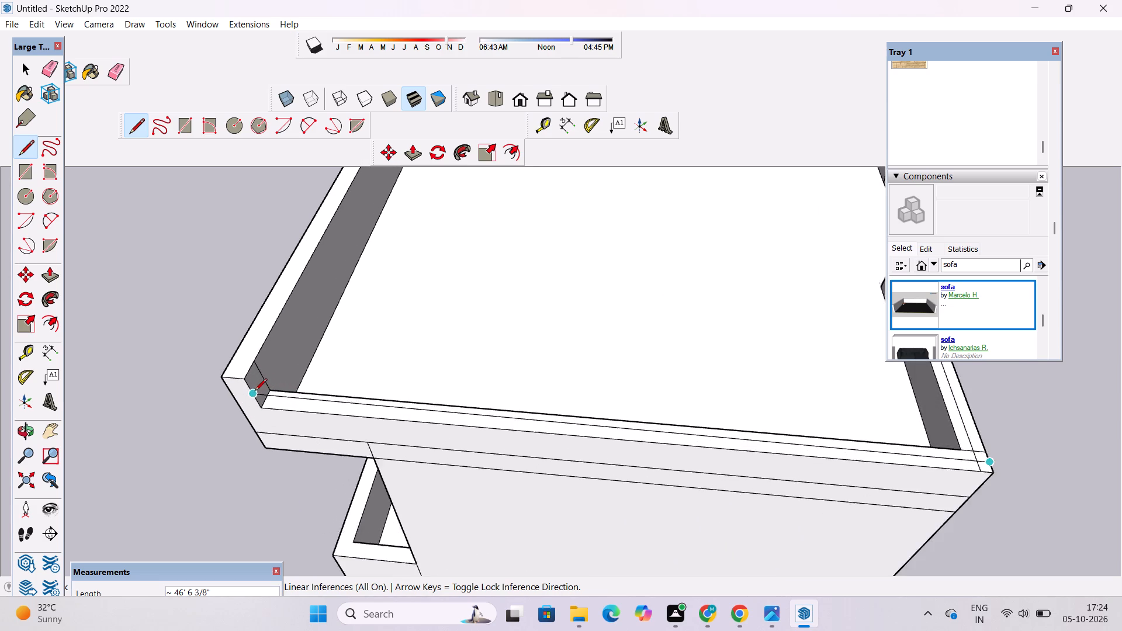
scroll(255, 391, "up", 5)
left_click(271, 399)
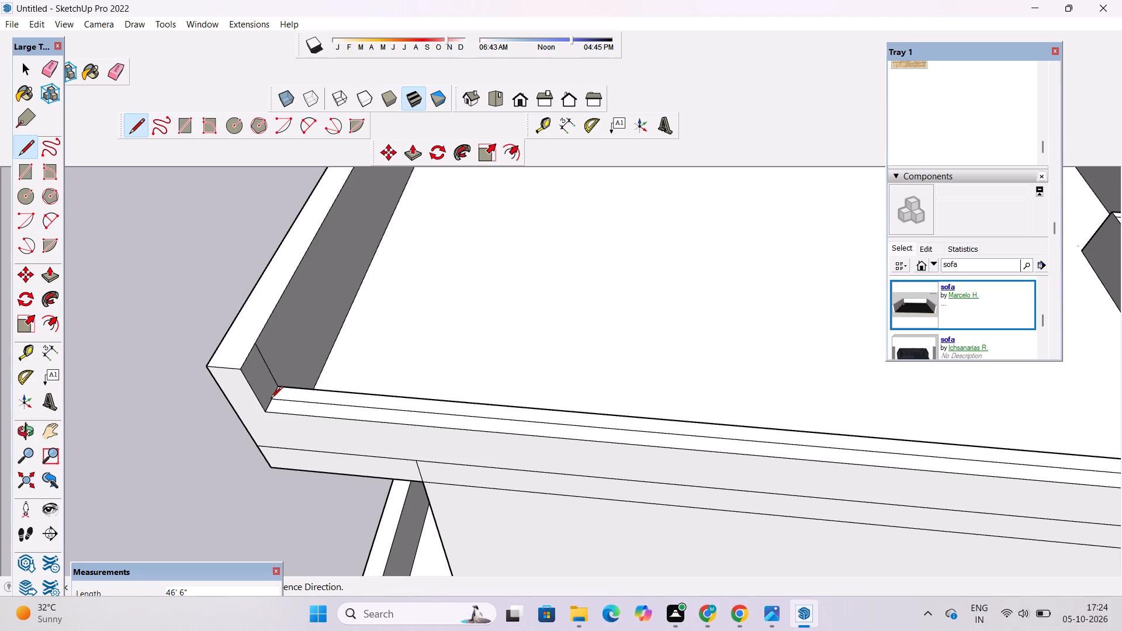
key("space")
Draw a vertical line up from the centrelines' intersection at the front-side corner and join its top to the stub upright's top with an 18' 9" line.
key("o")
scroll(271, 401, "down", 6)
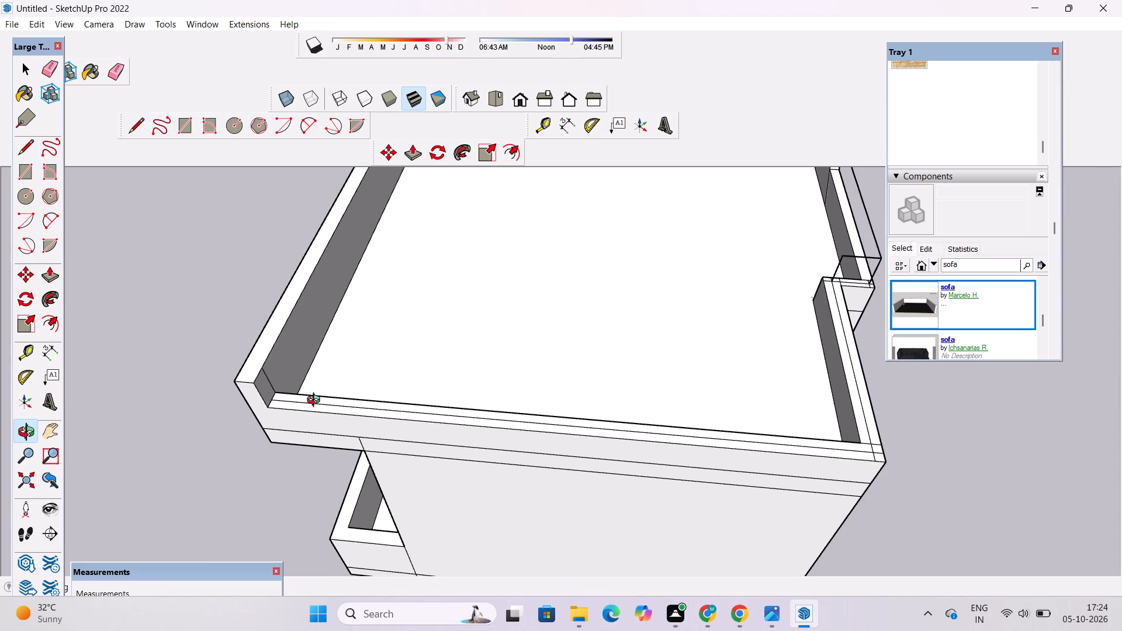
left_click_drag(395, 432, 323, 421)
left_click_drag(408, 407, 380, 416, "shift")
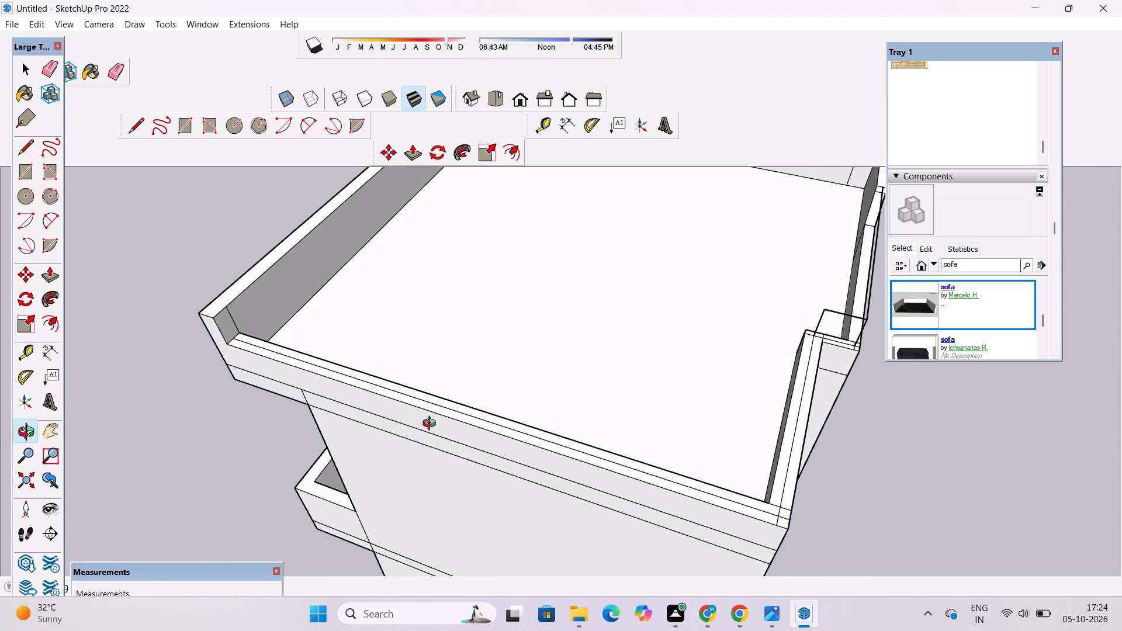
scroll(437, 432, "up", 3)
left_click_drag(601, 432, 361, 344, "shift")
scroll(595, 434, "down", 3)
left_click_drag(617, 427, 512, 331)
scroll(507, 339, "up", 4)
left_click_drag(507, 339, 472, 400)
left_click_drag(472, 400, 486, 393, "shift")
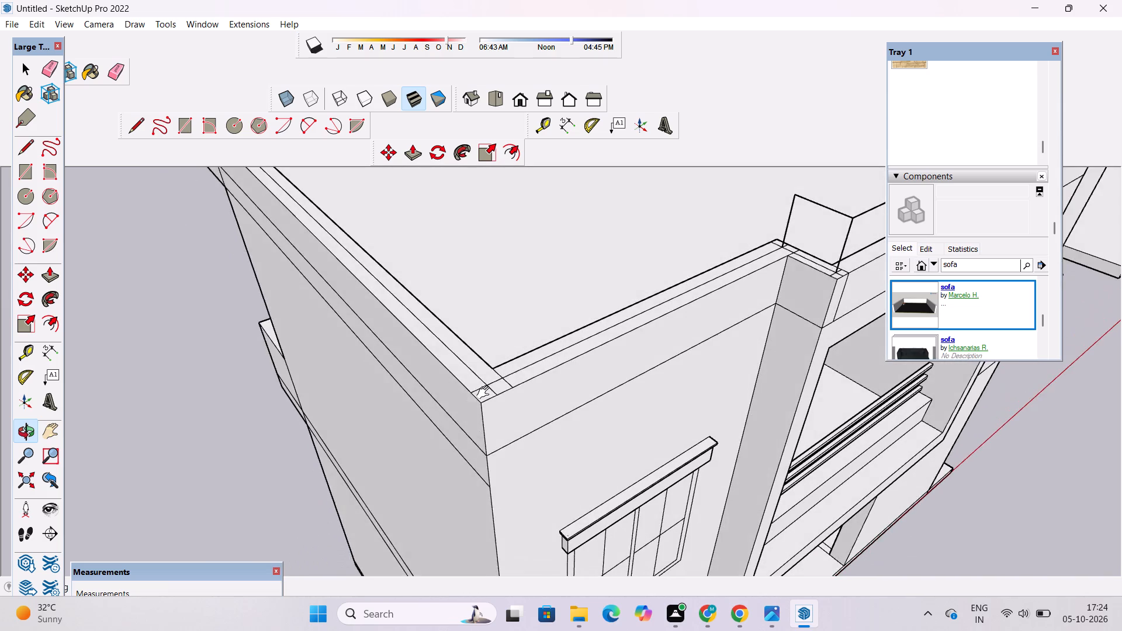
left_click_drag(486, 393, 493, 411, "shift")
scroll(508, 398, "up", 3)
left_click_drag(508, 398, 501, 402, "shift")
key("l")
scroll(483, 393, "down", 3)
left_click(498, 398)
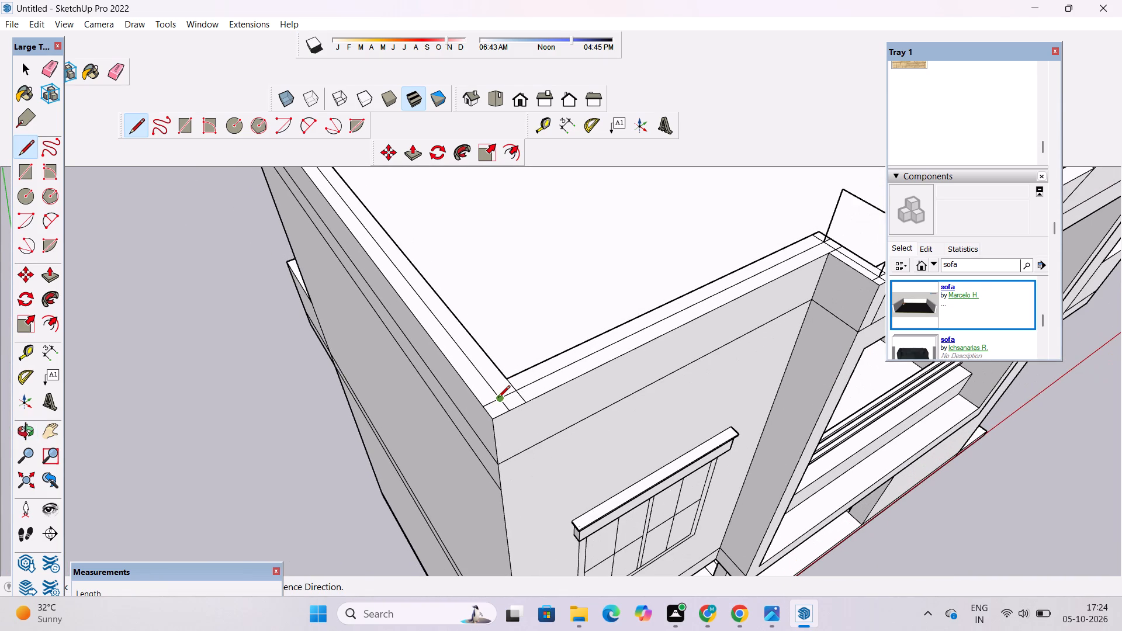
scroll(498, 398, "down", 8)
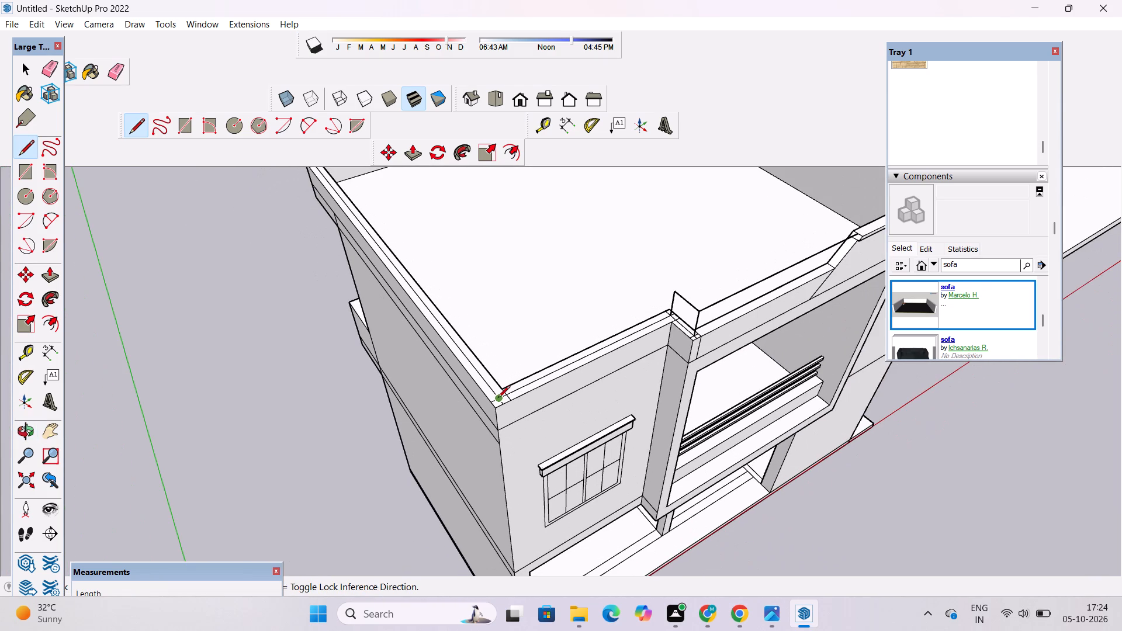
scroll(498, 397, "down", 2)
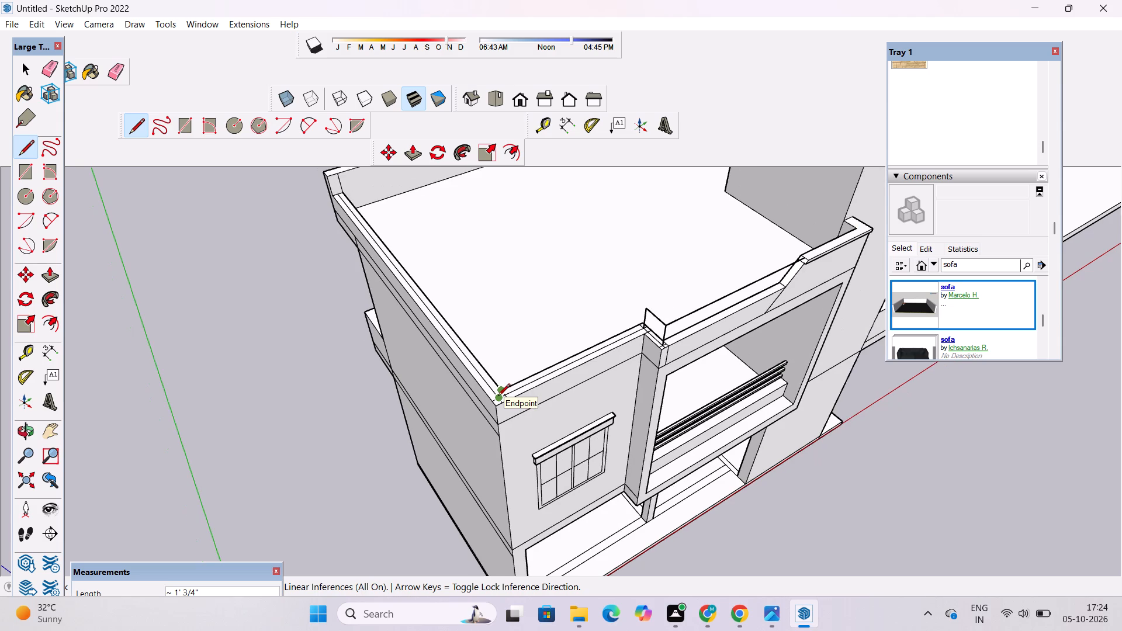
scroll(494, 356, "up", 3)
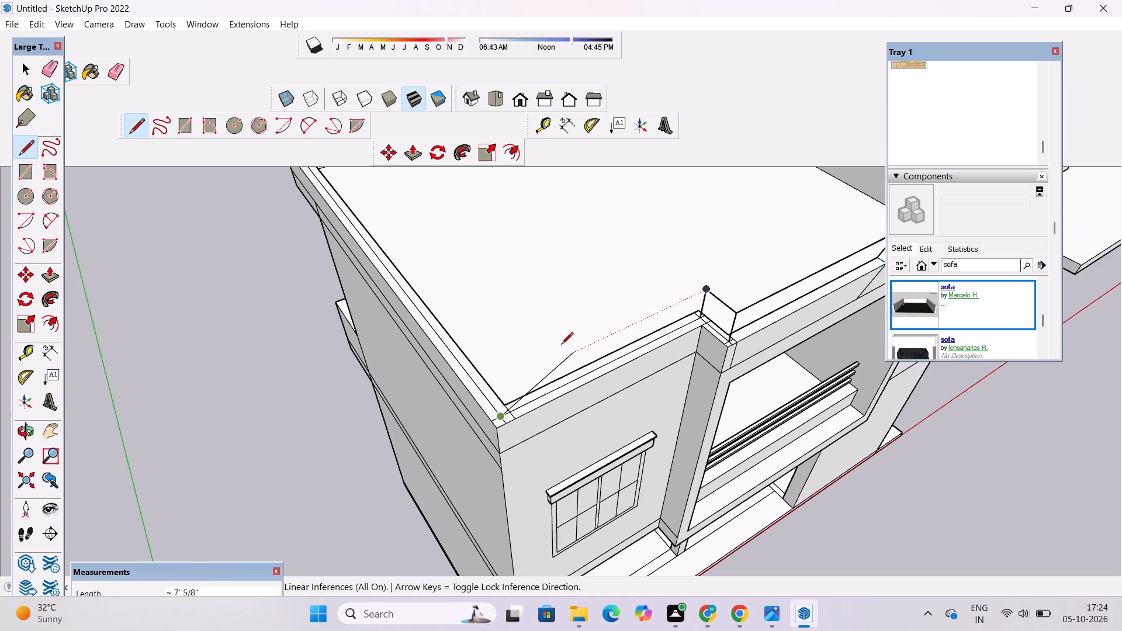
left_click(500, 384)
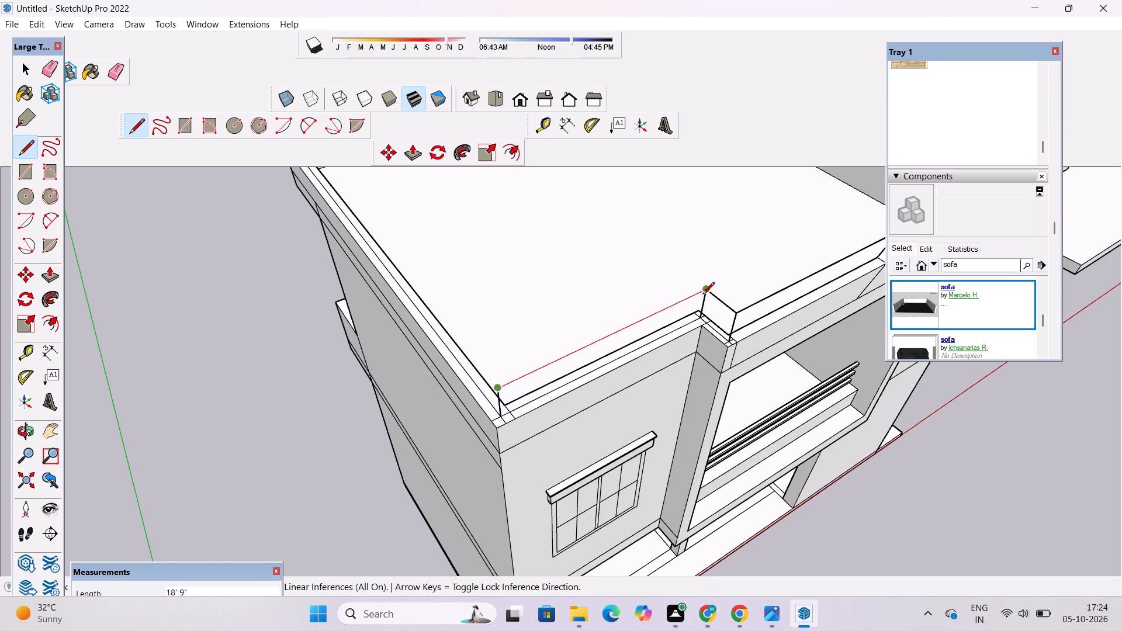
left_click(705, 294)
key("space")
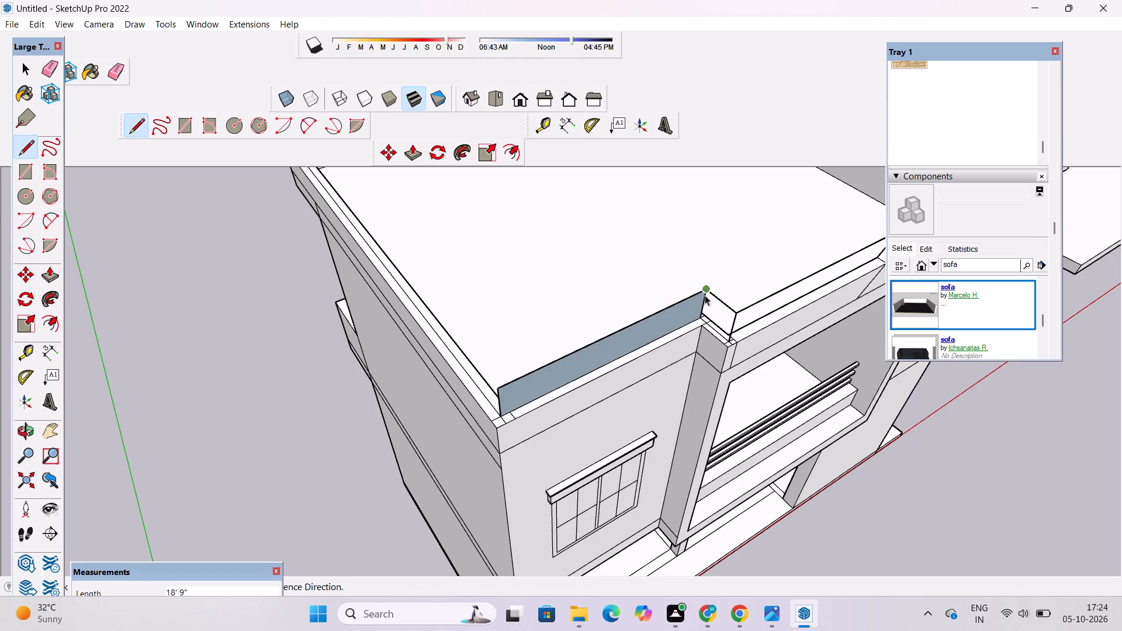
Delete the vertical face above the front parapet between the corner upright and the stub upright, keeping its outline edges.
left_click(656, 327)
key("Delete")
key("BackSpace")
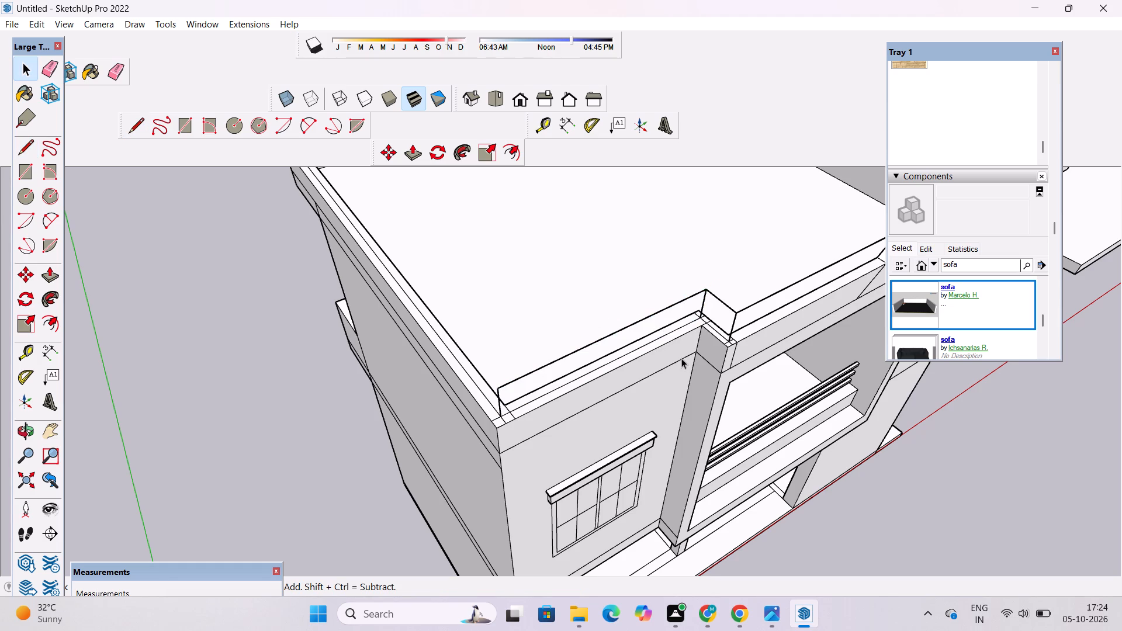
Draw a horizontal line about 45' 9" long from the corner upright's top, above the side parapet's centreline, to the taller parapet at the far end.
key("o")
left_click_drag(554, 431, 669, 430)
scroll(644, 425, "down", 5)
left_click_drag(570, 427, 633, 426)
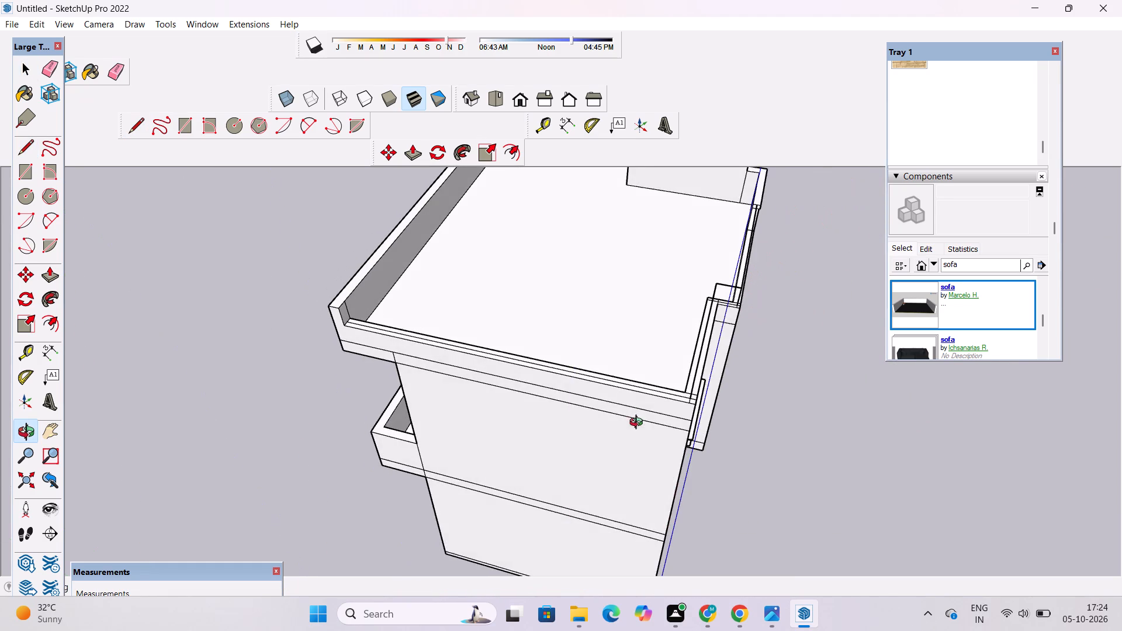
left_click_drag(639, 424, 636, 434, "shift")
left_click_drag(633, 433, 677, 432)
scroll(693, 401, "up", 3)
left_click_drag(703, 383, 656, 419, "shift")
left_click_drag(655, 419, 676, 419)
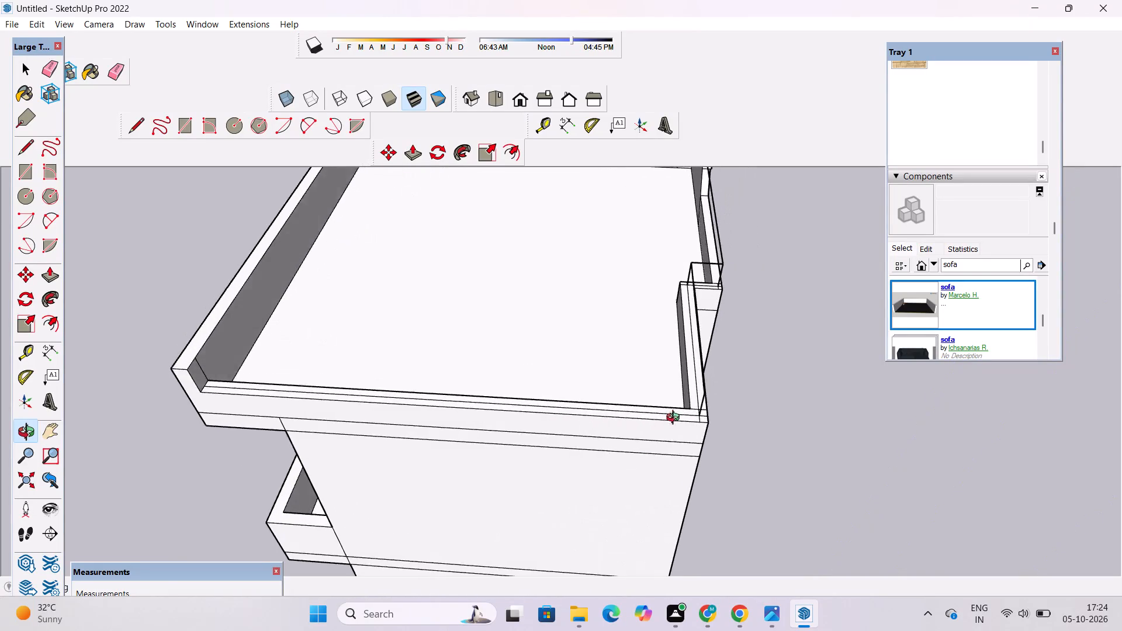
left_click_drag(676, 419, 696, 411)
key("l")
scroll(725, 374, "up", 2)
left_click(725, 373)
scroll(725, 373, "down", 5)
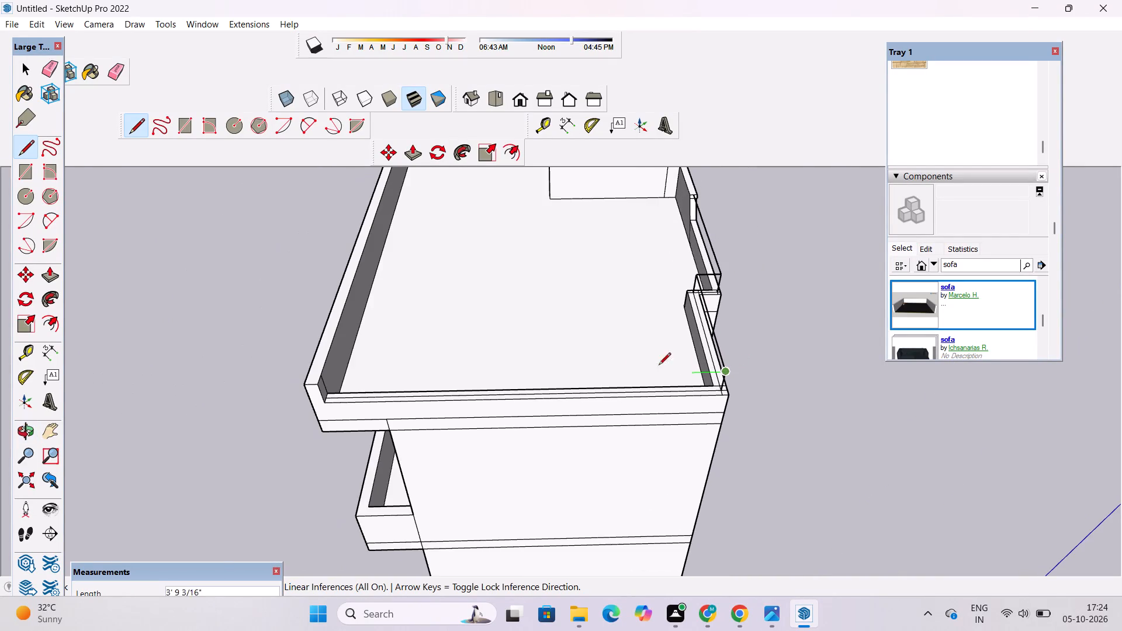
scroll(296, 380, "up", 3)
scroll(359, 393, "up", 7)
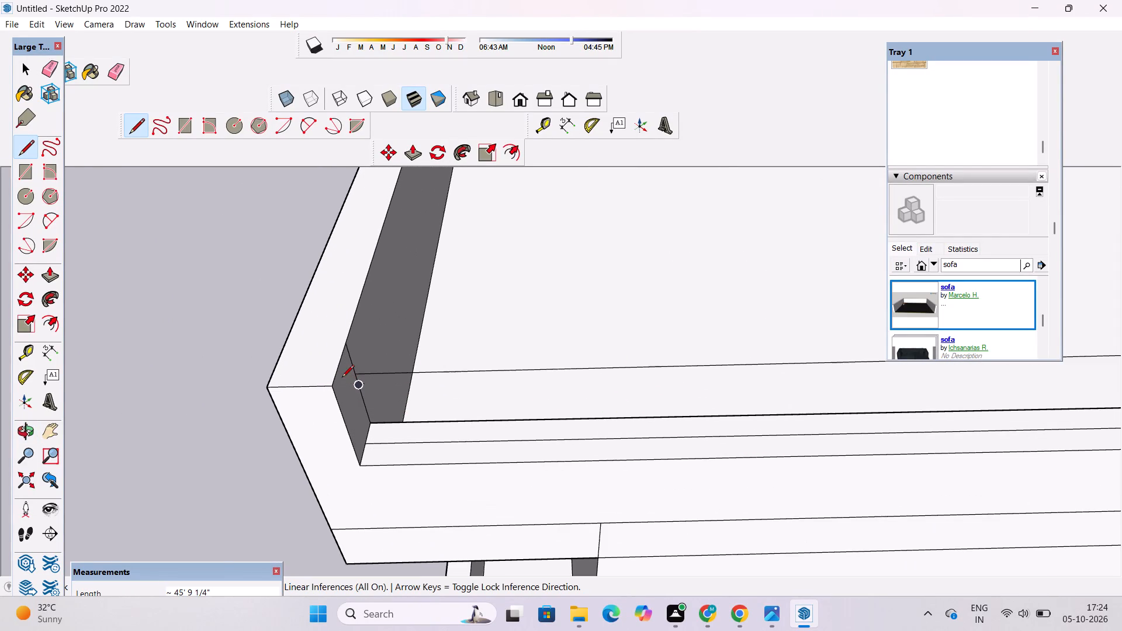
left_click(338, 365)
key("space")
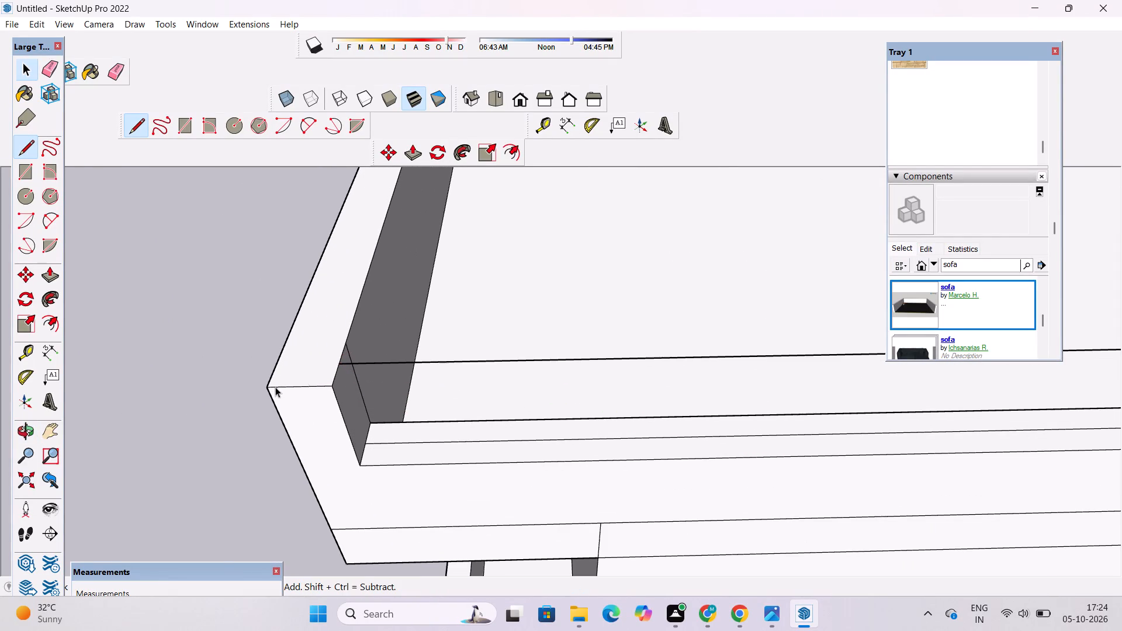
Examine the raised outline above the side and front parapets and the sloped section of the front parapet.
scroll(270, 394, "down", 5)
key("o")
left_click_drag(382, 418, 275, 368)
scroll(265, 372, "down", 6)
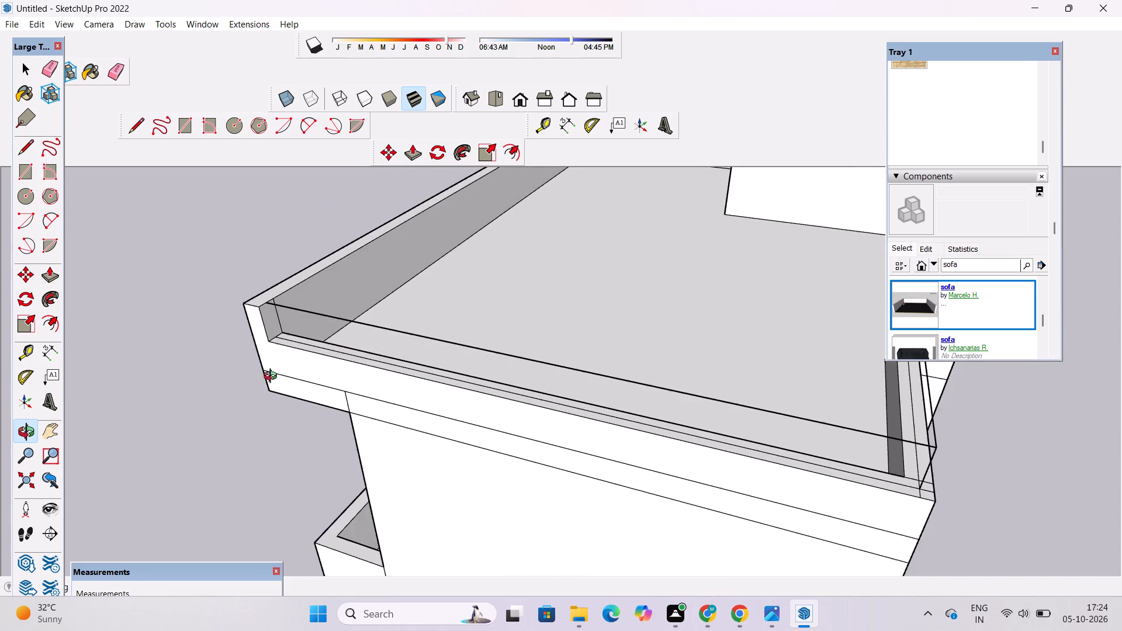
left_click_drag(466, 405, 276, 360)
left_click_drag(575, 410, 428, 358)
left_click_drag(612, 363, 553, 335, "shift")
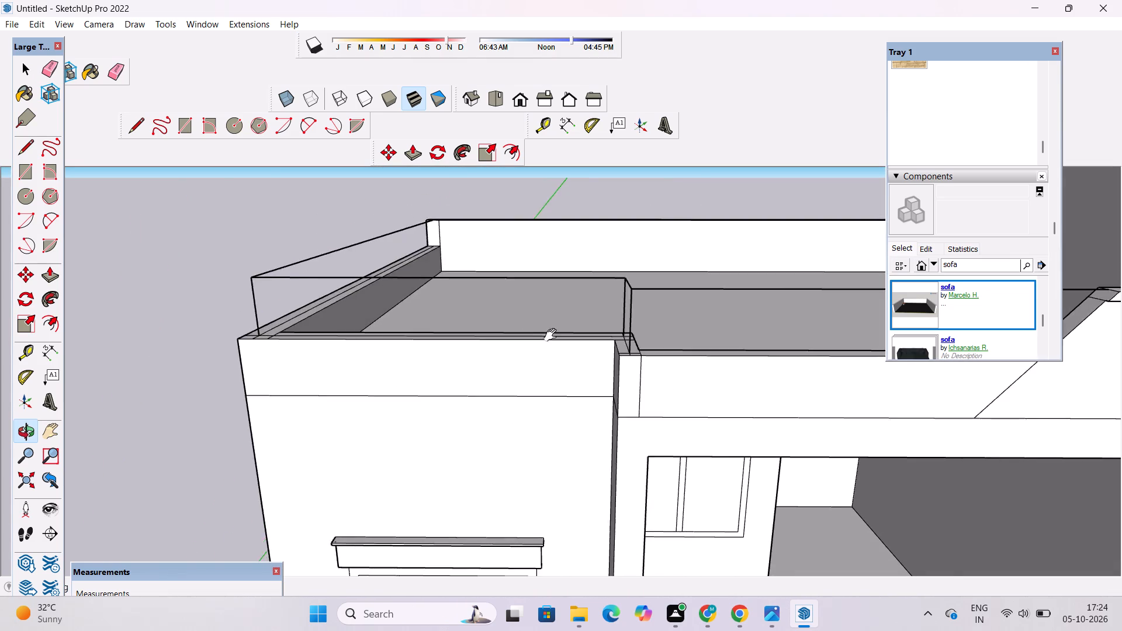
left_click_drag(553, 335, 524, 327, "shift")
left_click_drag(589, 336, 518, 340)
scroll(536, 350, "down", 5)
left_click_drag(549, 370, 662, 421)
left_click_drag(712, 390, 569, 387, "shift")
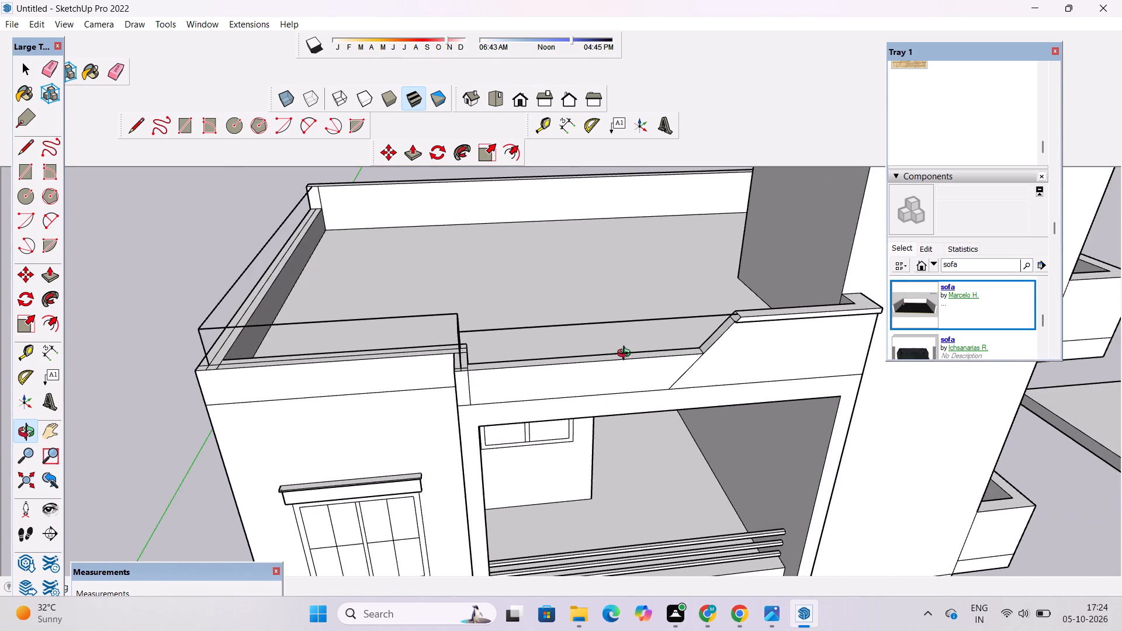
scroll(626, 355, "up", 3)
left_click_drag(629, 351, 626, 356, "shift")
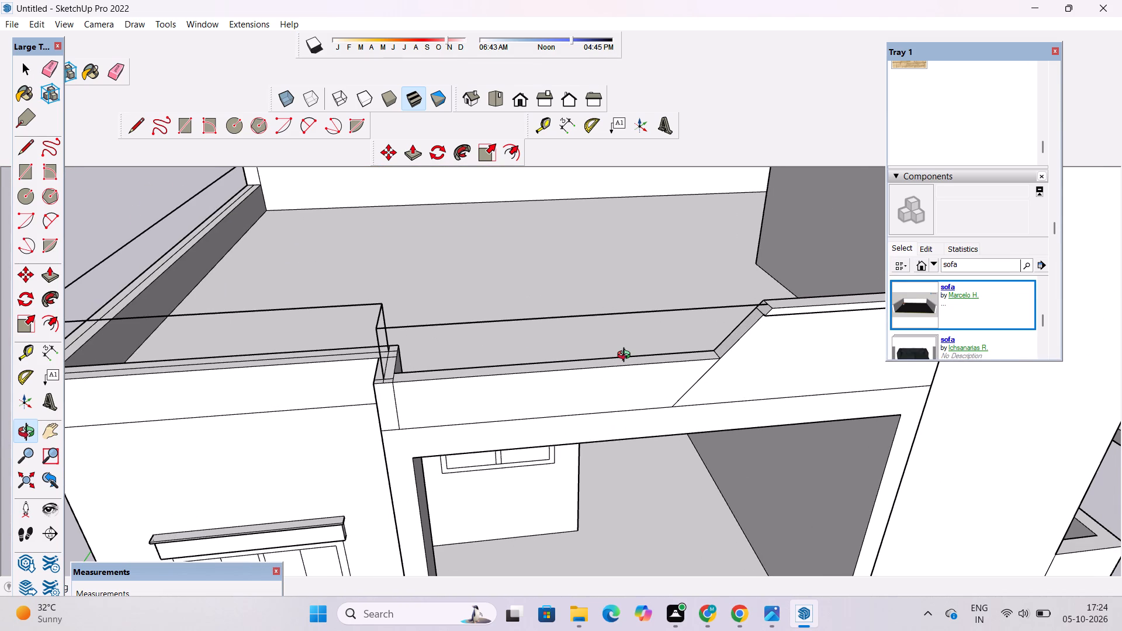
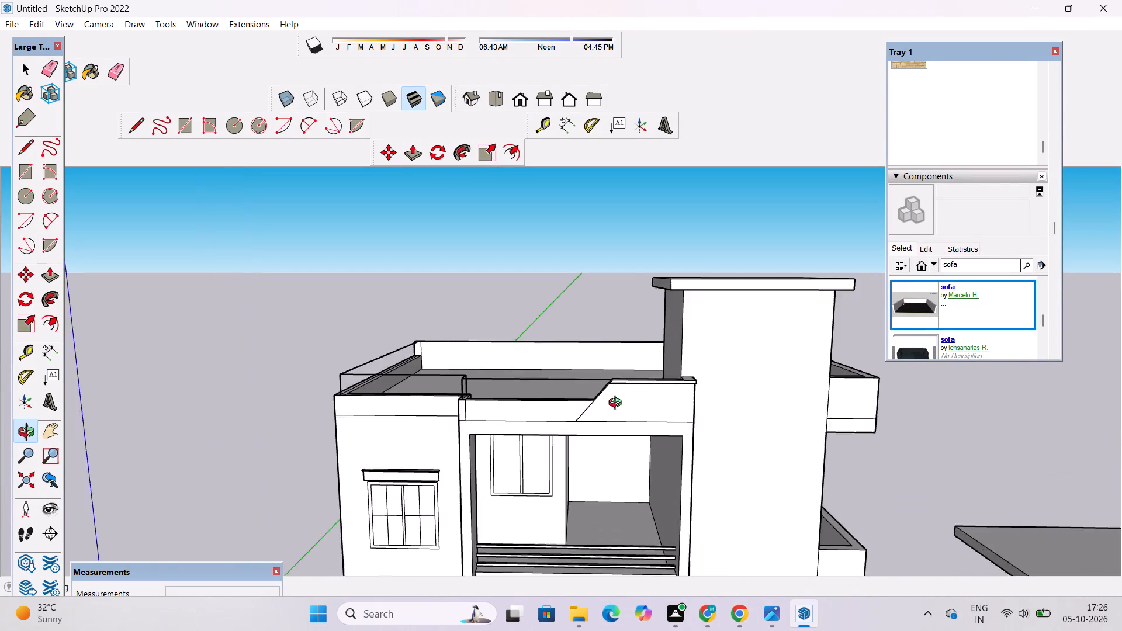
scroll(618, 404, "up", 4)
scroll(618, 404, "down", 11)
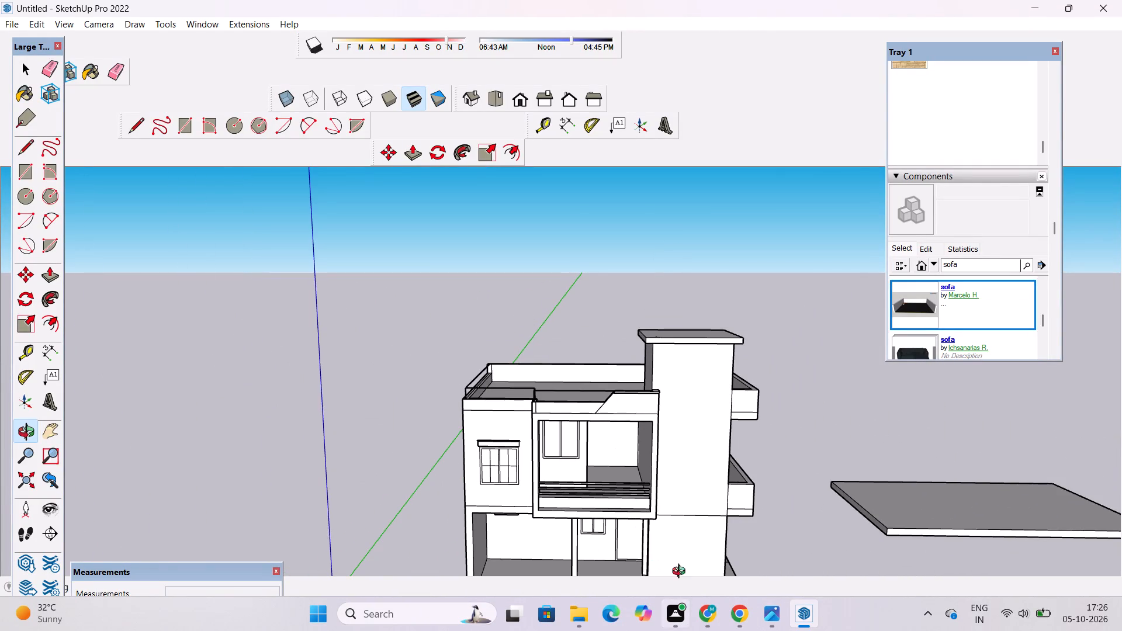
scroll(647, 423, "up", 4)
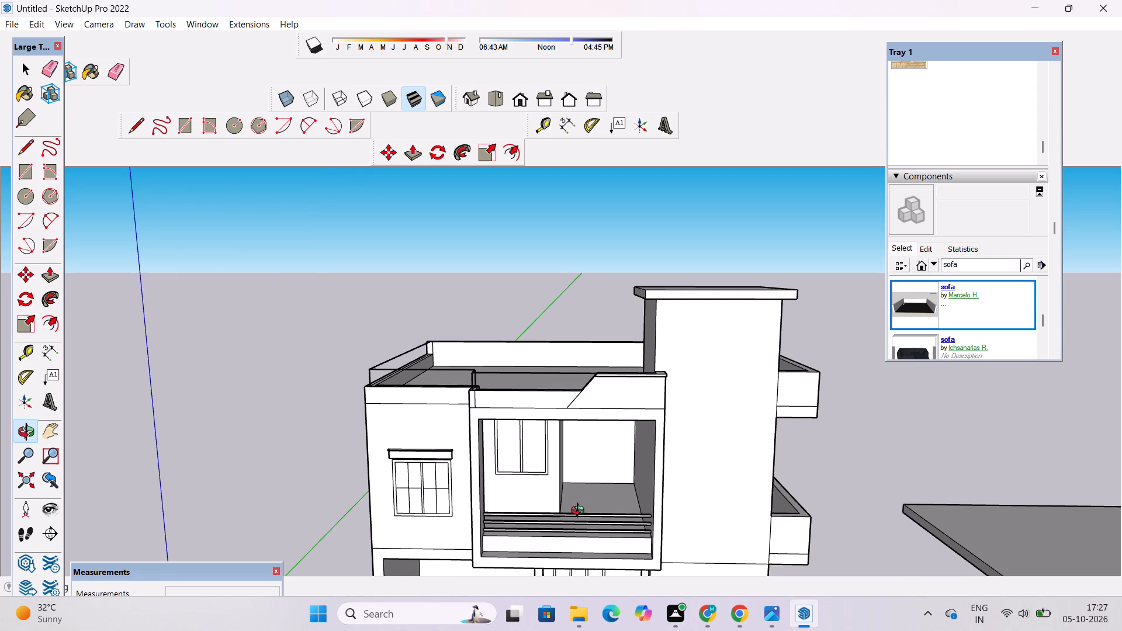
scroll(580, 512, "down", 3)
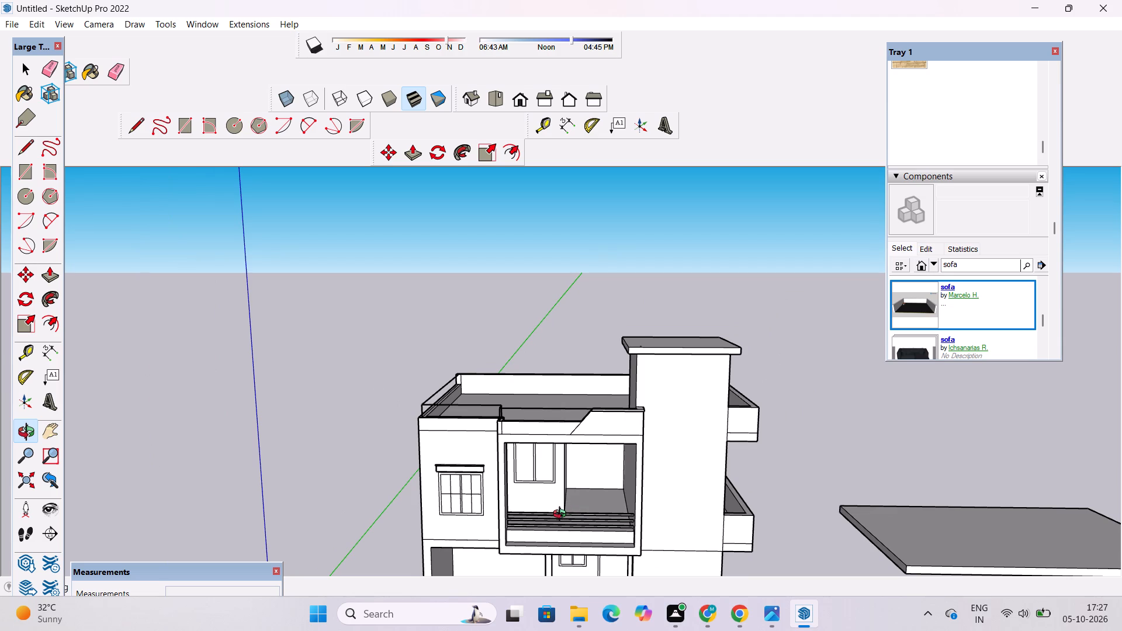
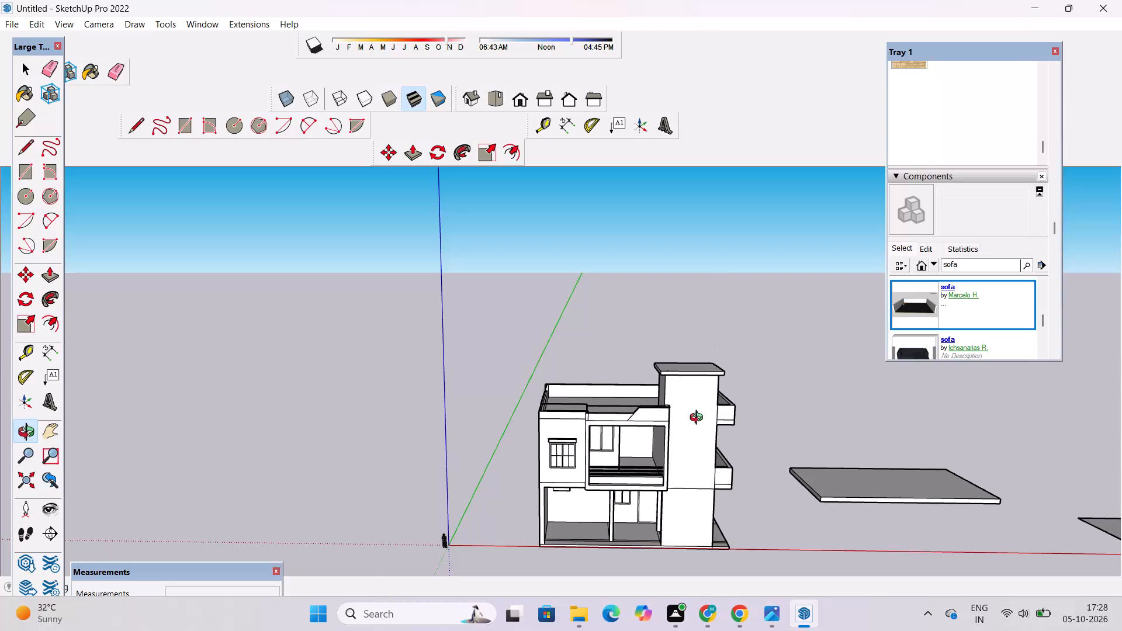
Examine the house's front elevation and roof parapet, including the sloped front wall section, from above and at eye level.
scroll(699, 419, "up", 3)
left_click_drag(721, 435, 698, 439)
left_click_drag(685, 439, 662, 444)
left_click_drag(652, 452, 839, 404, "shift")
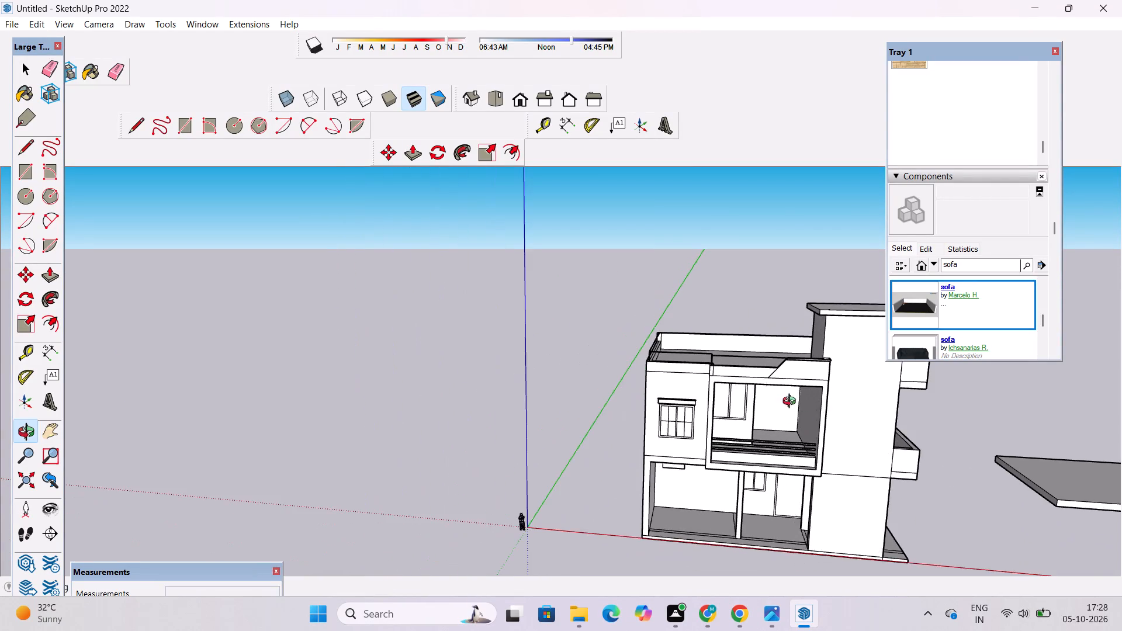
scroll(766, 377, "up", 7)
left_click_drag(754, 377, 672, 407, "shift")
left_click_drag(672, 418, 719, 521)
scroll(693, 431, "up", 3)
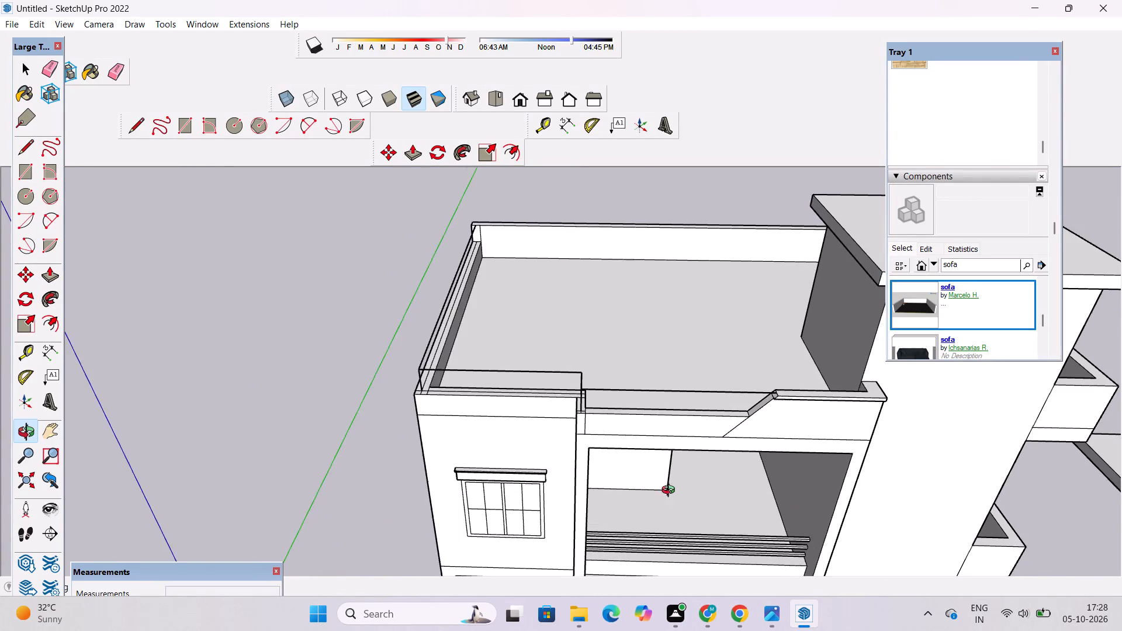
left_click_drag(671, 492, 683, 346)
scroll(666, 345, "down", 4)
left_click_drag(692, 336, 687, 391, "shift")
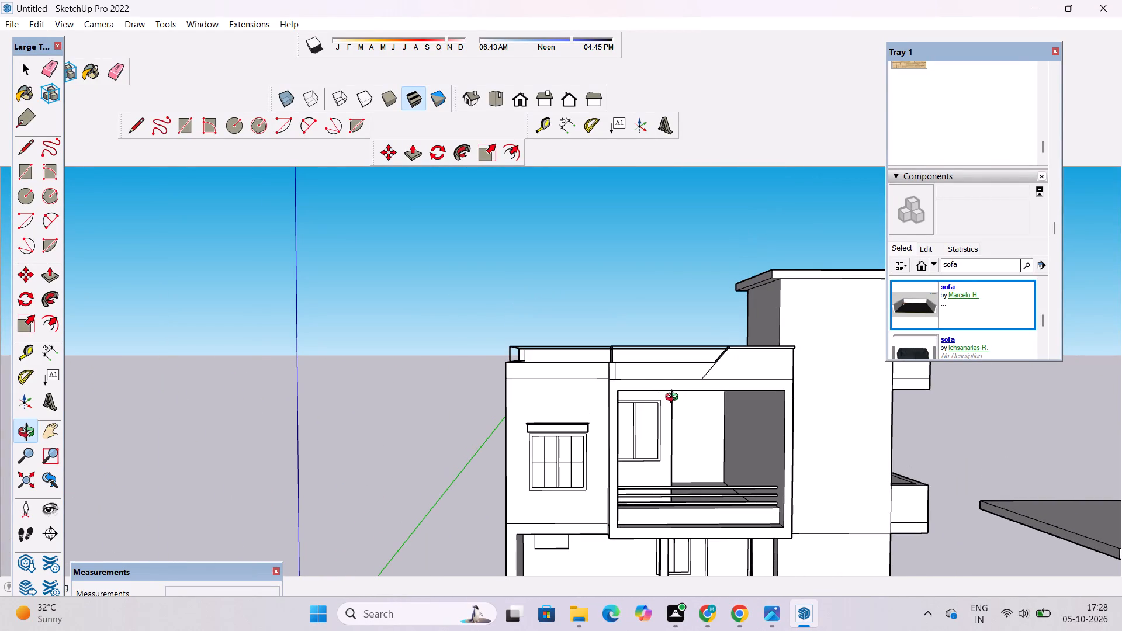
scroll(671, 400, "up", 2)
left_click_drag(670, 400, 665, 427, "shift")
left_click_drag(662, 435, 662, 462)
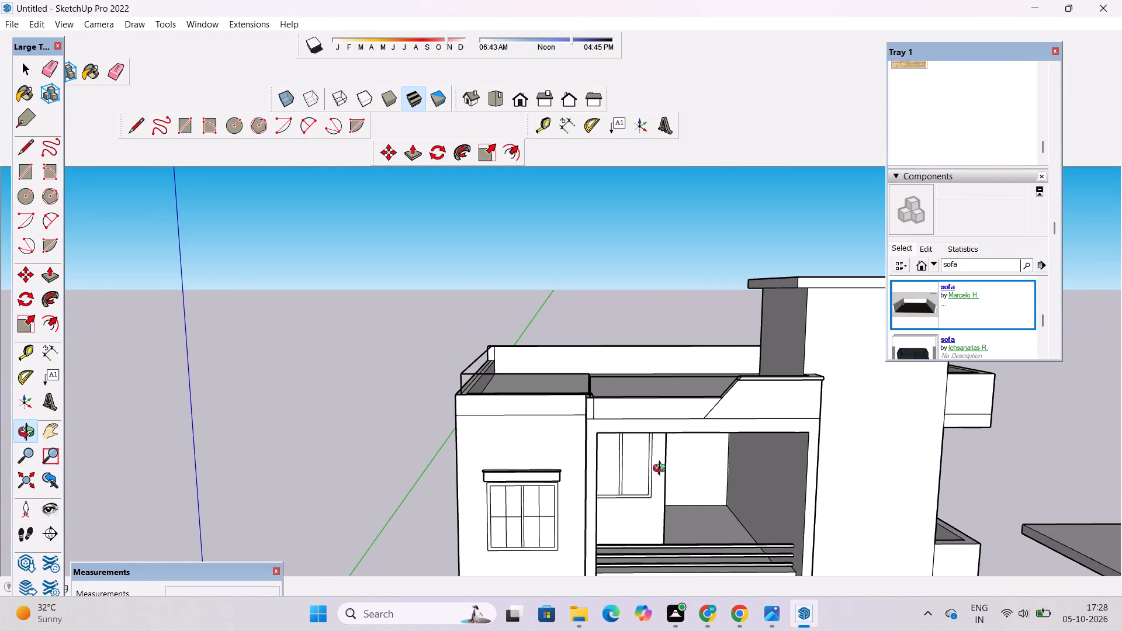
scroll(662, 470, "down", 1)
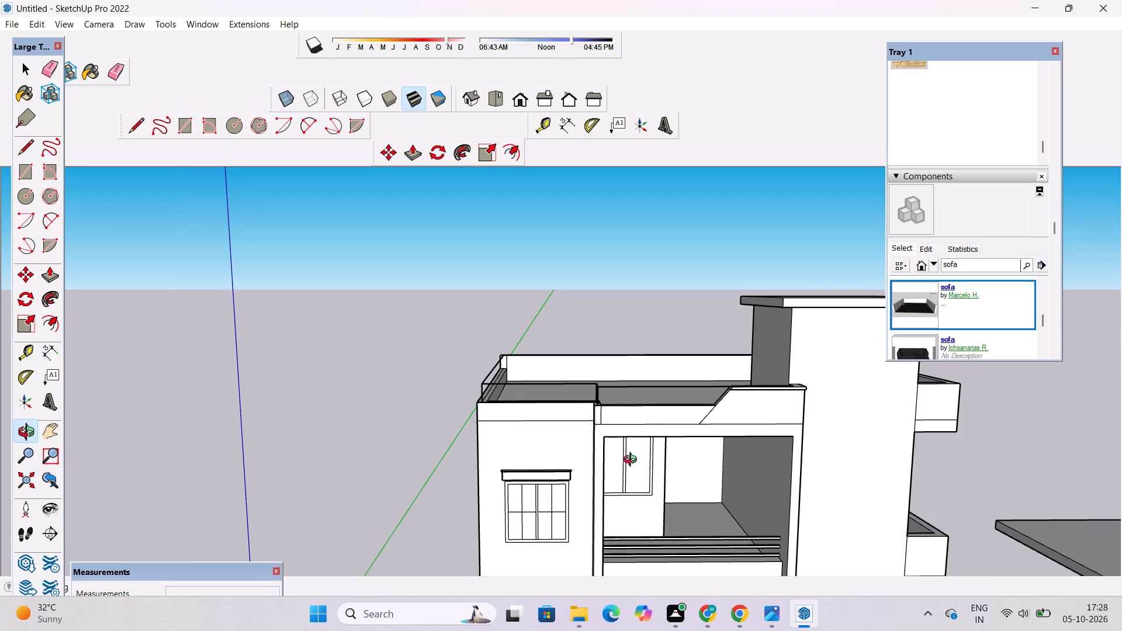
scroll(645, 472, "down", 3)
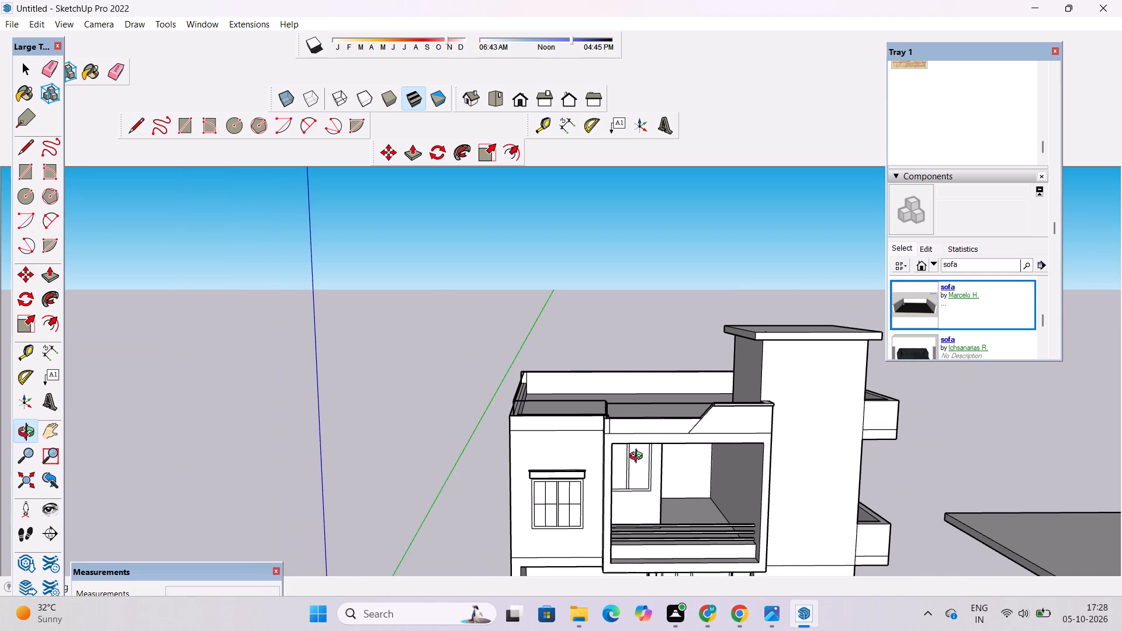
scroll(628, 448, "up", 1)
left_click_drag(628, 460, 632, 452, "shift")
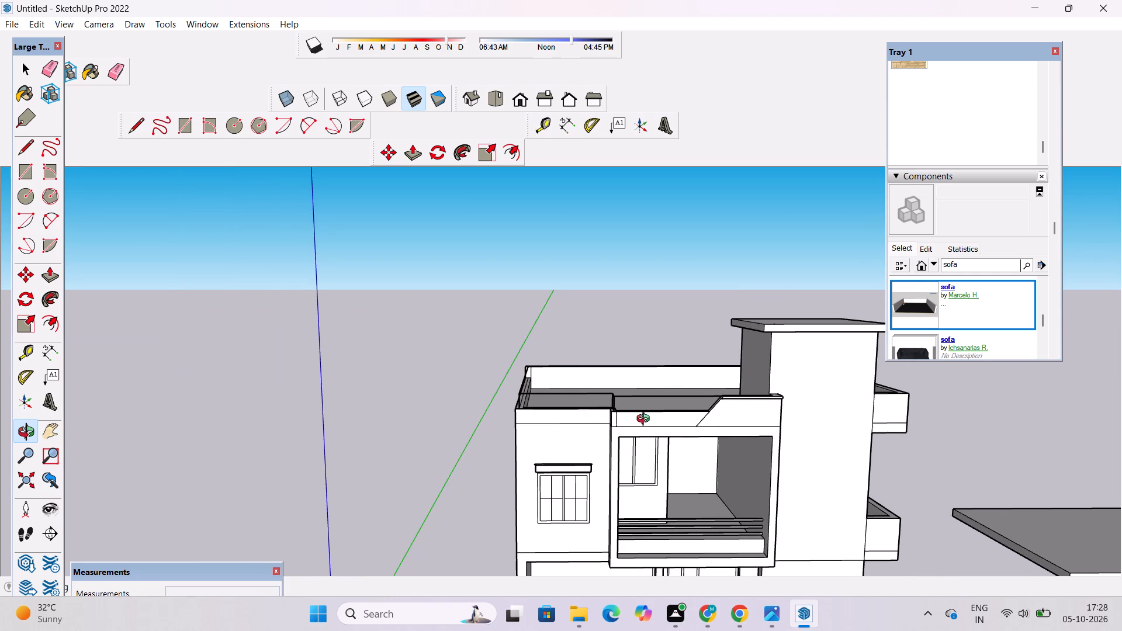
scroll(666, 414, "up", 3)
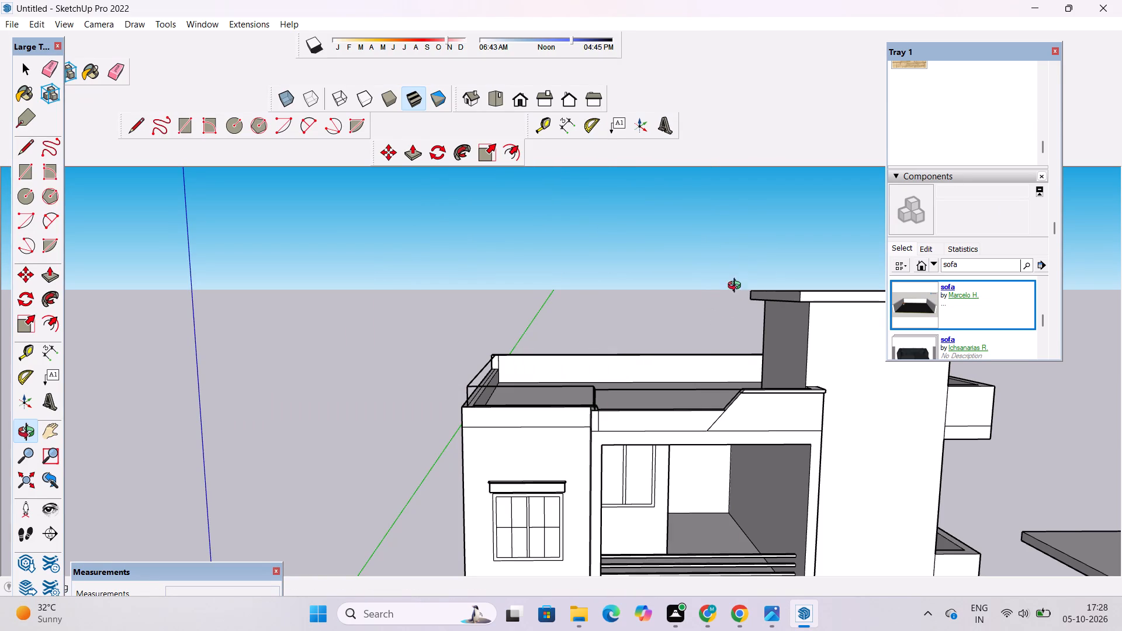
Inspect the raised parapet outline along the front and side roof walls from the house's corners and close to the balcony.
scroll(791, 336, "down", 5)
left_click_drag(782, 368, 779, 401)
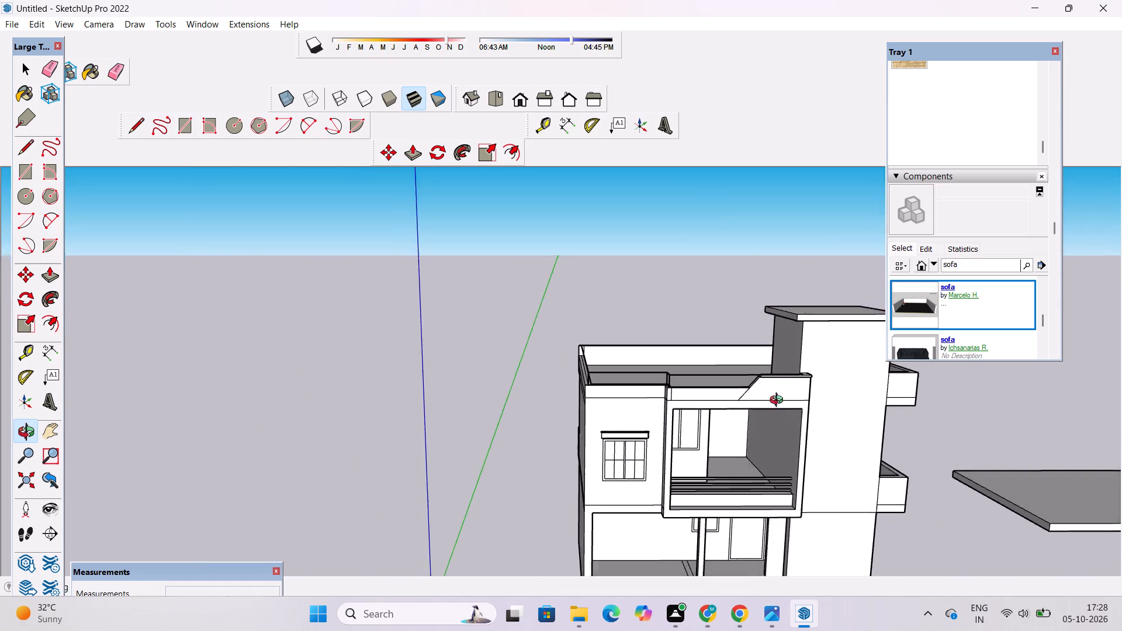
left_click_drag(779, 401, 783, 457)
scroll(769, 426, "up", 4)
left_click_drag(804, 405, 735, 444, "shift")
left_click_drag(801, 456, 624, 379)
scroll(574, 381, "down", 5)
left_click_drag(500, 422, 649, 456)
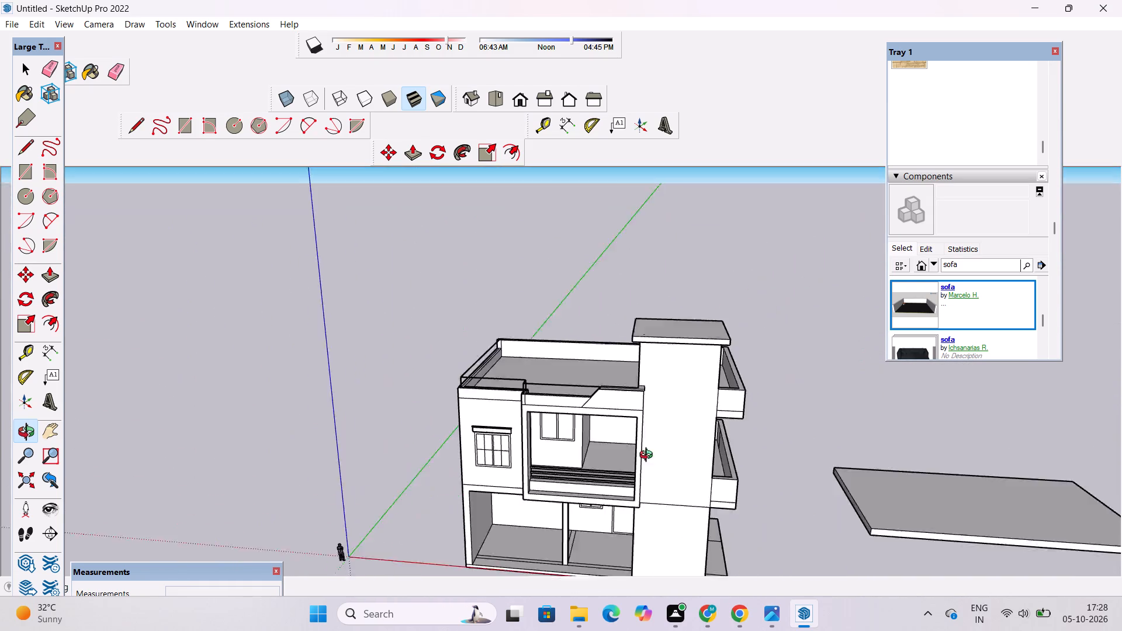
left_click_drag(649, 456, 909, 529)
scroll(482, 415, "up", 5)
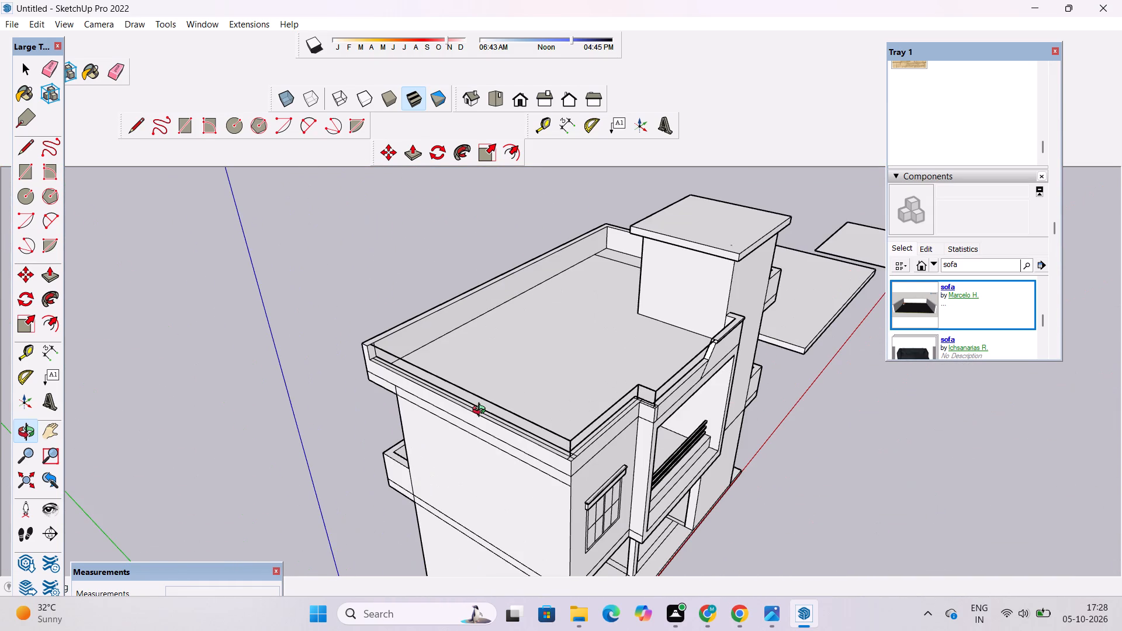
scroll(508, 387, "down", 4)
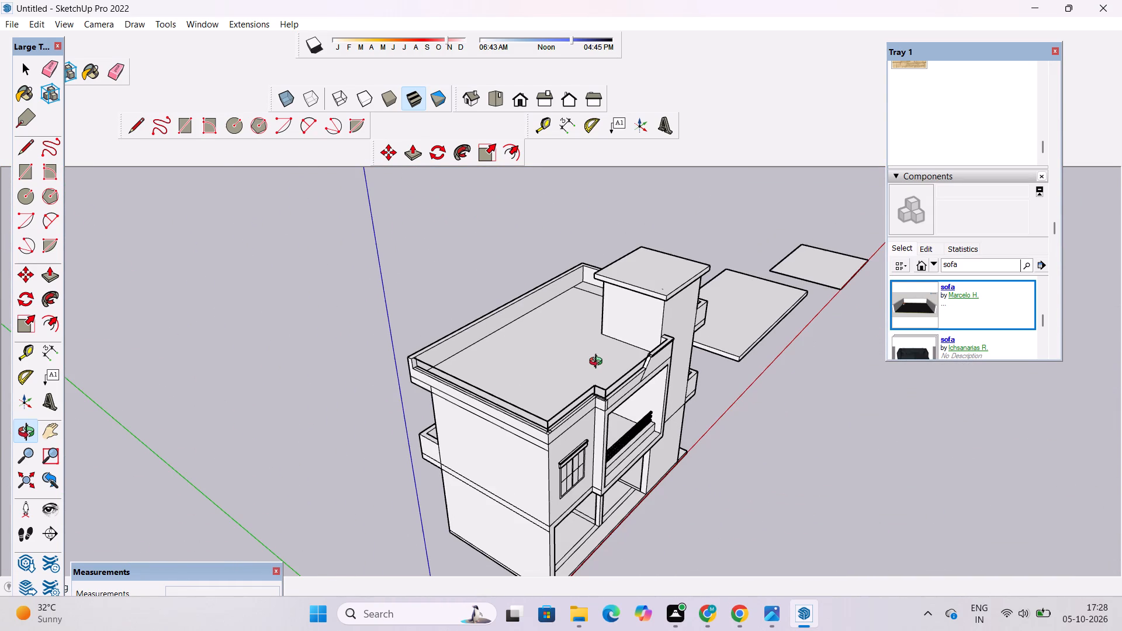
left_click(599, 365)
left_click_drag(598, 368, 586, 398)
left_click_drag(615, 385, 527, 410)
left_click_drag(642, 462, 579, 342)
scroll(546, 299, "up", 5)
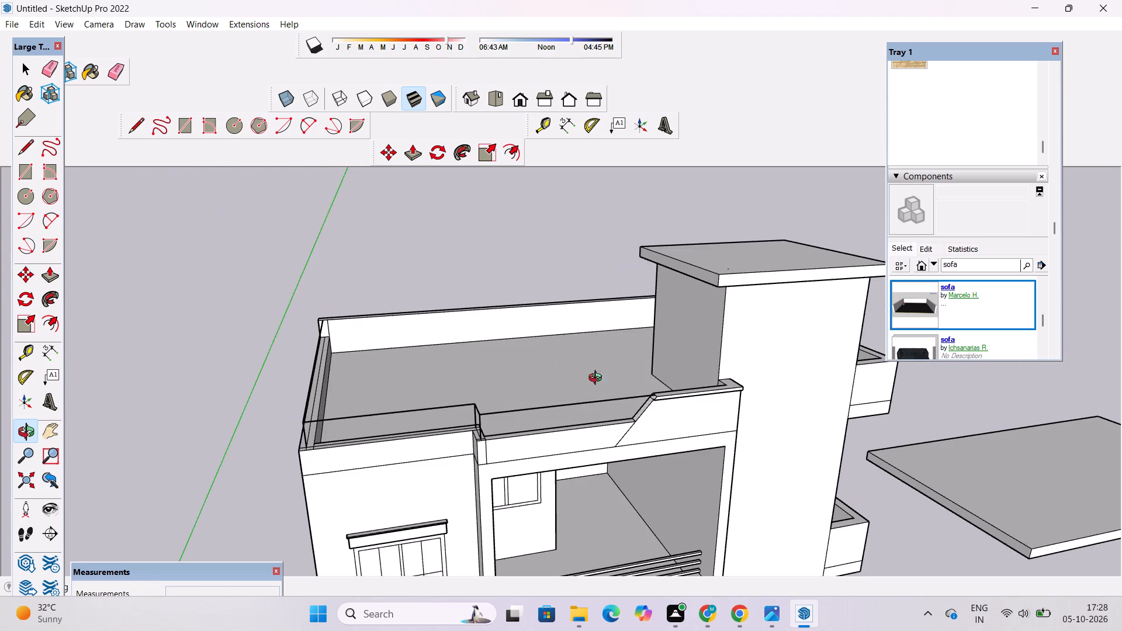
left_click_drag(603, 410, 624, 300)
left_click_drag(624, 303, 482, 314, "shift")
scroll(378, 323, "up", 4)
left_click_drag(563, 306, 401, 322)
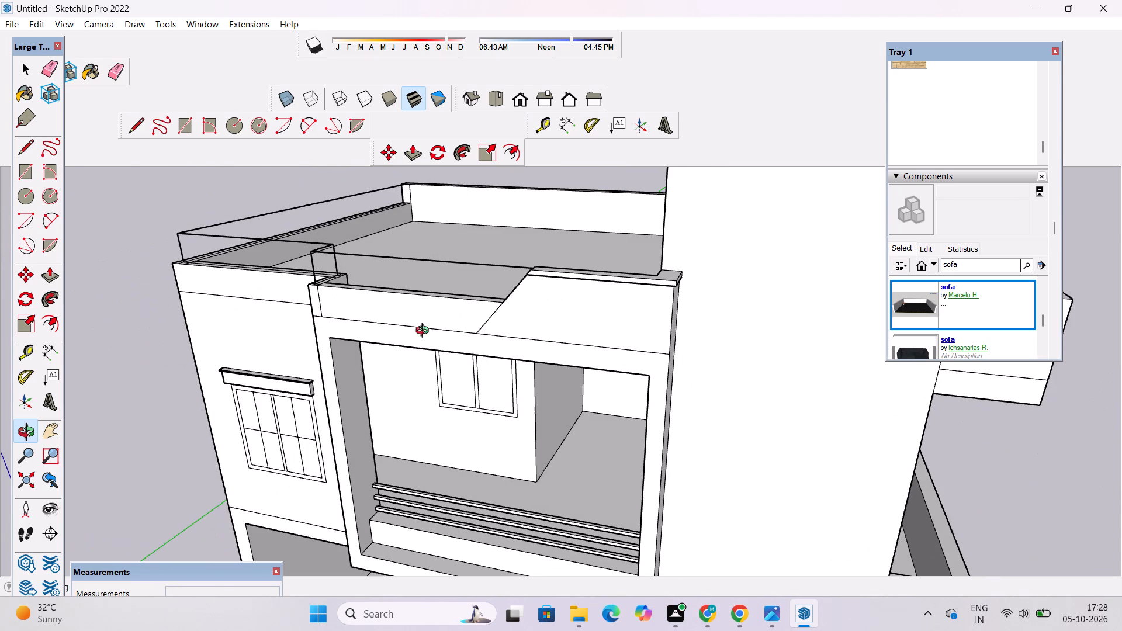
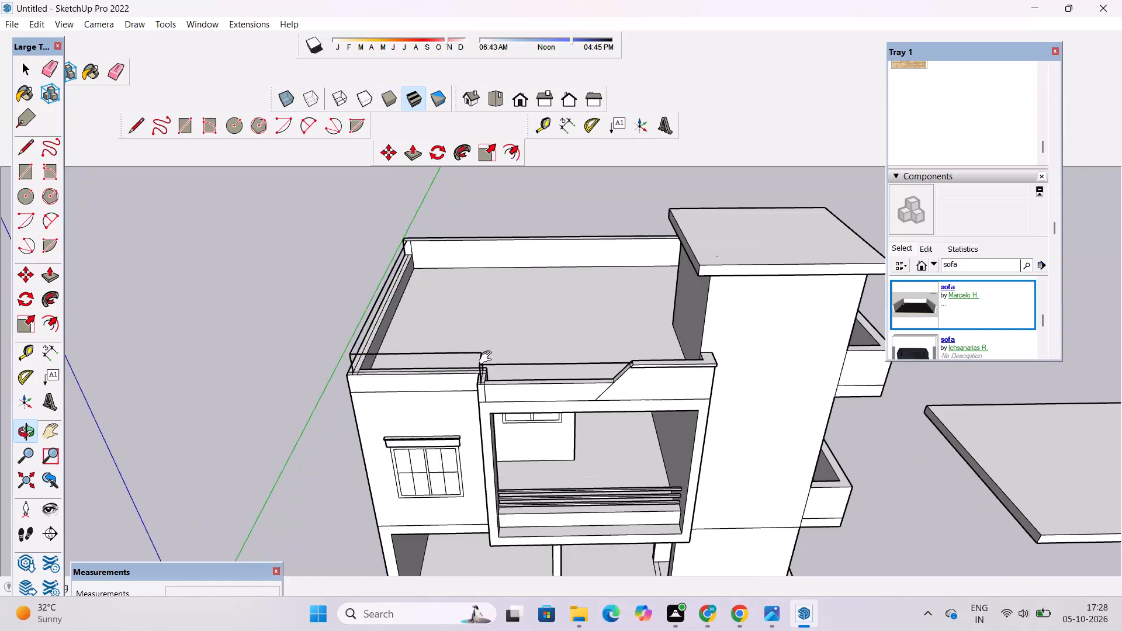
Examine the raised parapet outline around the roof's front corner and above the balcony.
left_click_drag(488, 358, 494, 370, "shift")
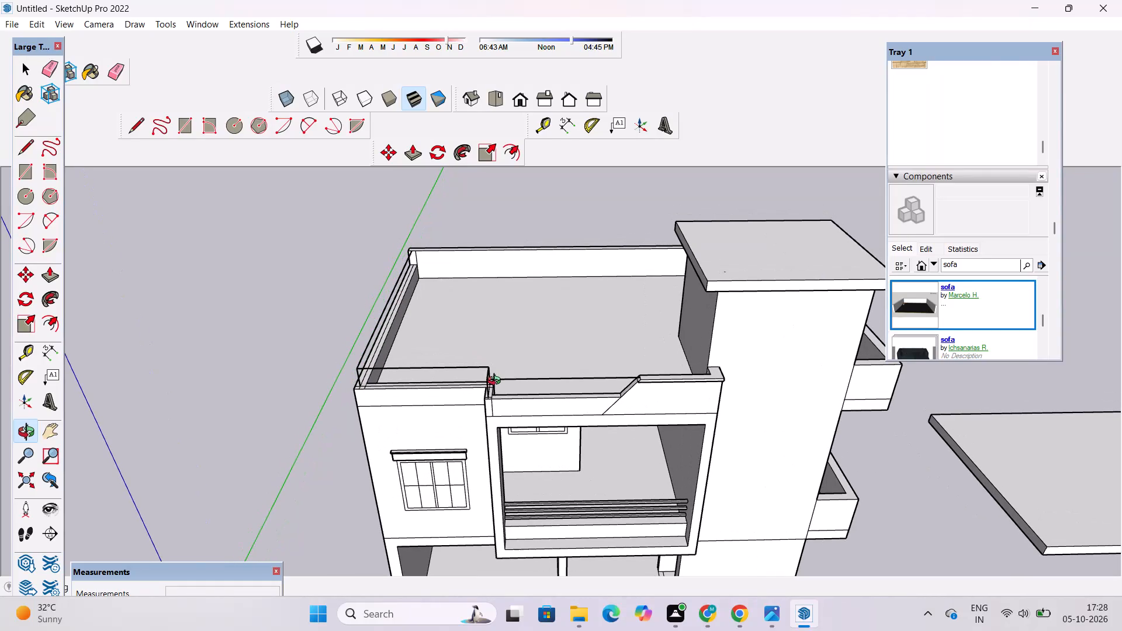
scroll(497, 382, "down", 2)
left_click_drag(497, 382, 517, 412, "shift")
scroll(446, 443, "down", 1)
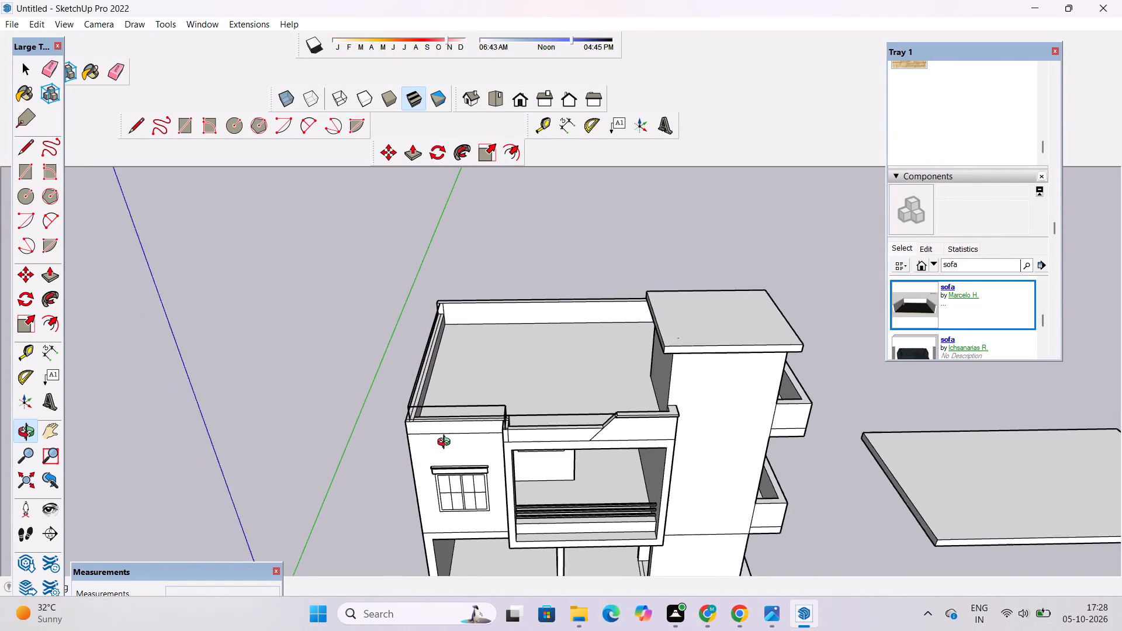
scroll(446, 443, "down", 2)
left_click_drag(451, 450, 461, 434, "shift")
scroll(464, 414, "up", 2)
left_click_drag(486, 454, 522, 380)
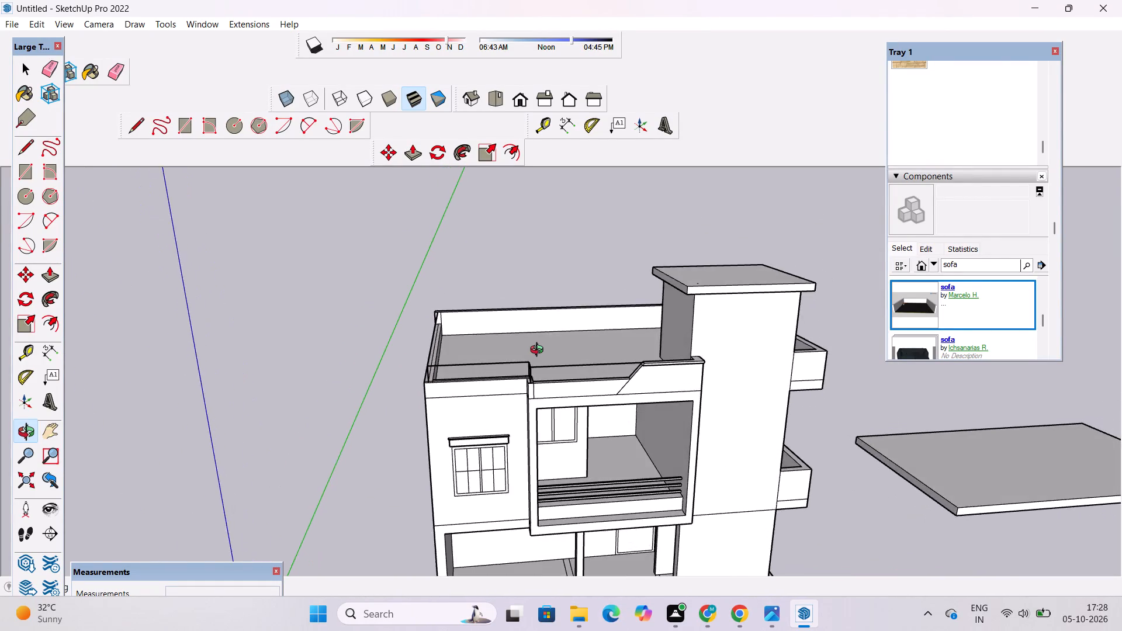
scroll(539, 351, "up", 7)
left_click_drag(614, 390, 565, 394)
scroll(540, 422, "up", 2)
left_click_drag(537, 412, 514, 404)
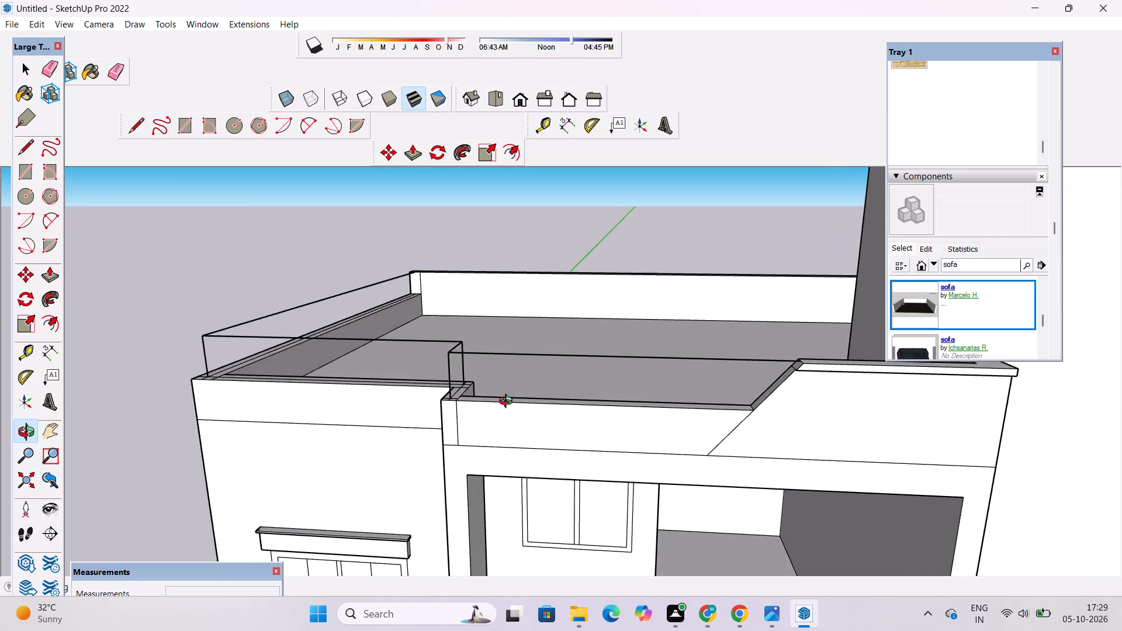
left_click_drag(463, 404, 628, 472)
left_click_drag(577, 425, 584, 427, "shift")
left_click_drag(584, 427, 618, 439)
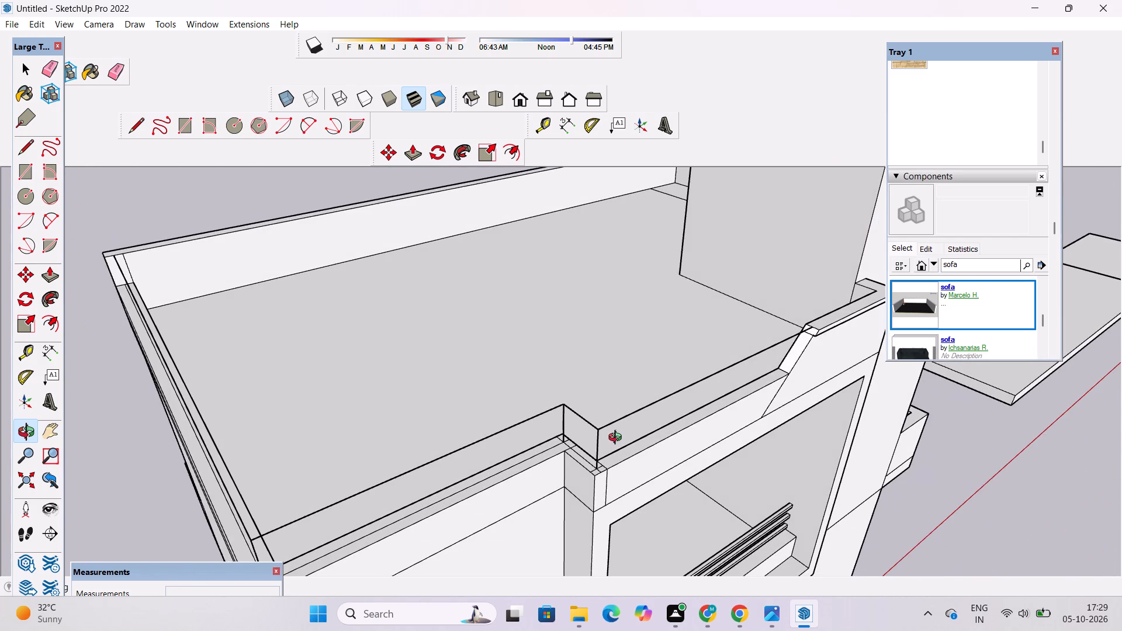
Draw a line about 20' long from the midpoint of the outline's vertical edge at the balcony corner to the sloped wall section.
scroll(618, 430, "up", 2)
left_click_drag(677, 415, 528, 370)
left_click_drag(487, 371, 653, 400, "shift")
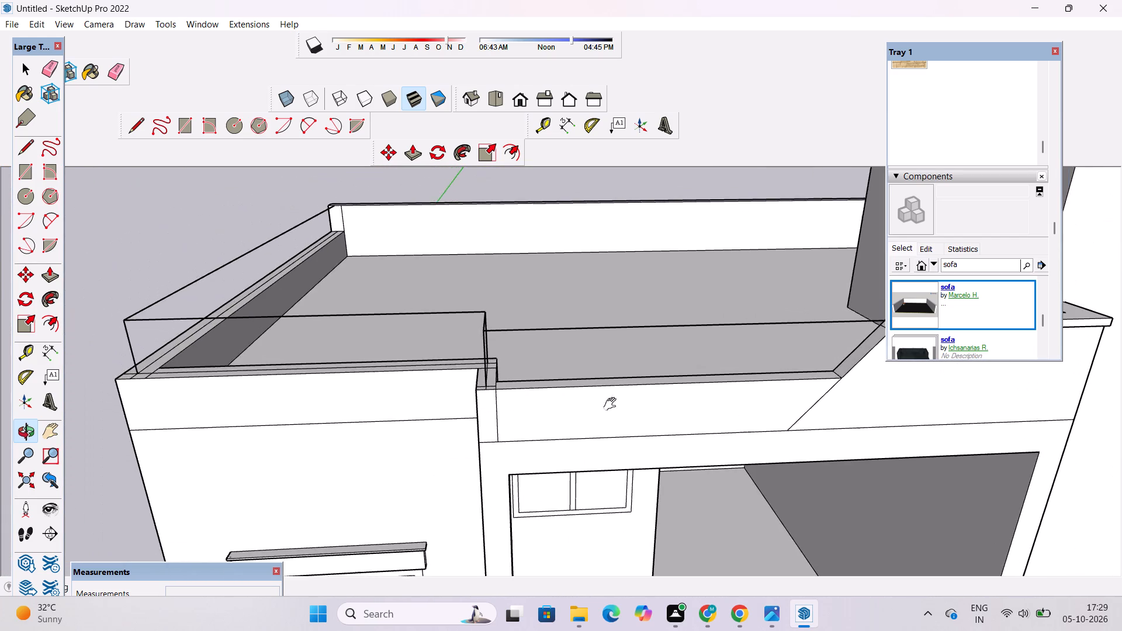
left_click_drag(587, 401, 553, 396)
scroll(495, 370, "up", 3)
key("l")
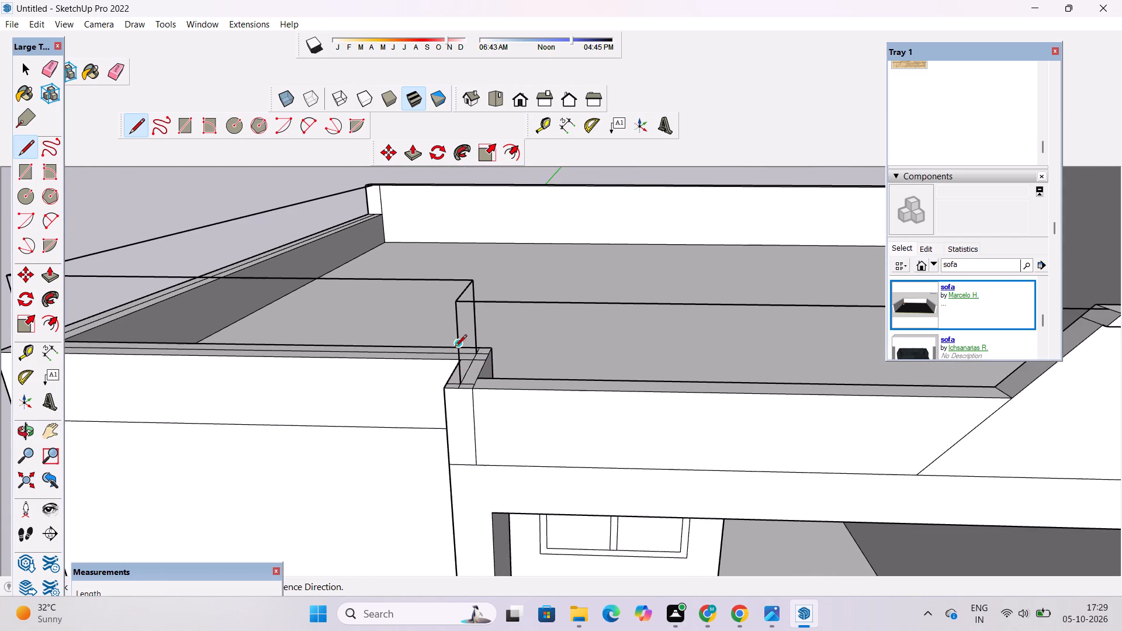
left_click(458, 344)
scroll(458, 344, "down", 5)
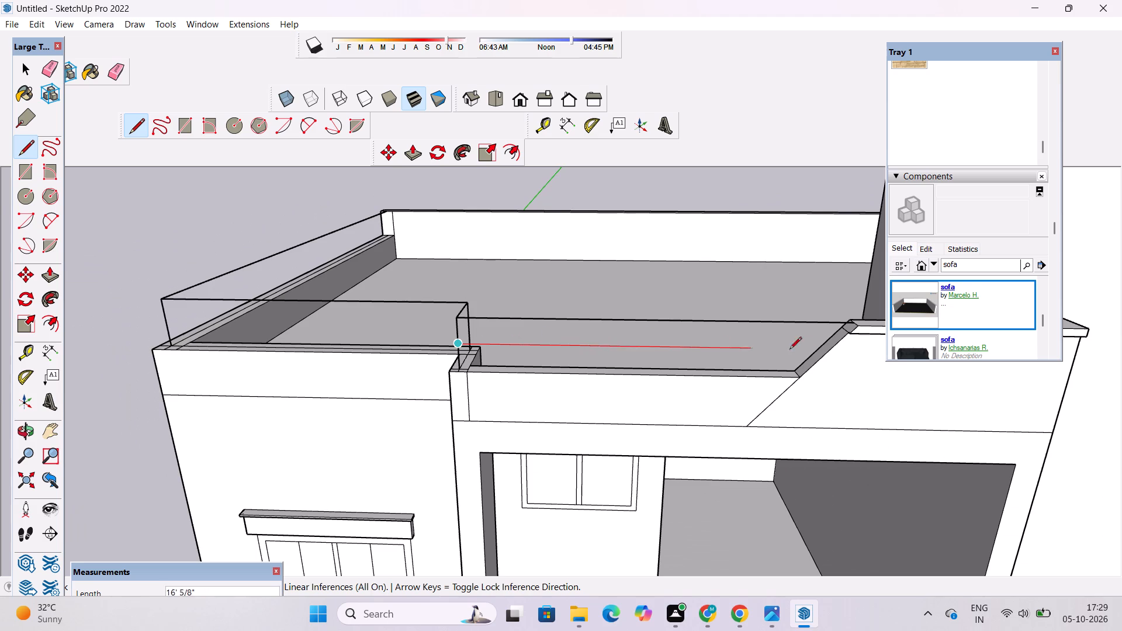
scroll(822, 345, "up", 9)
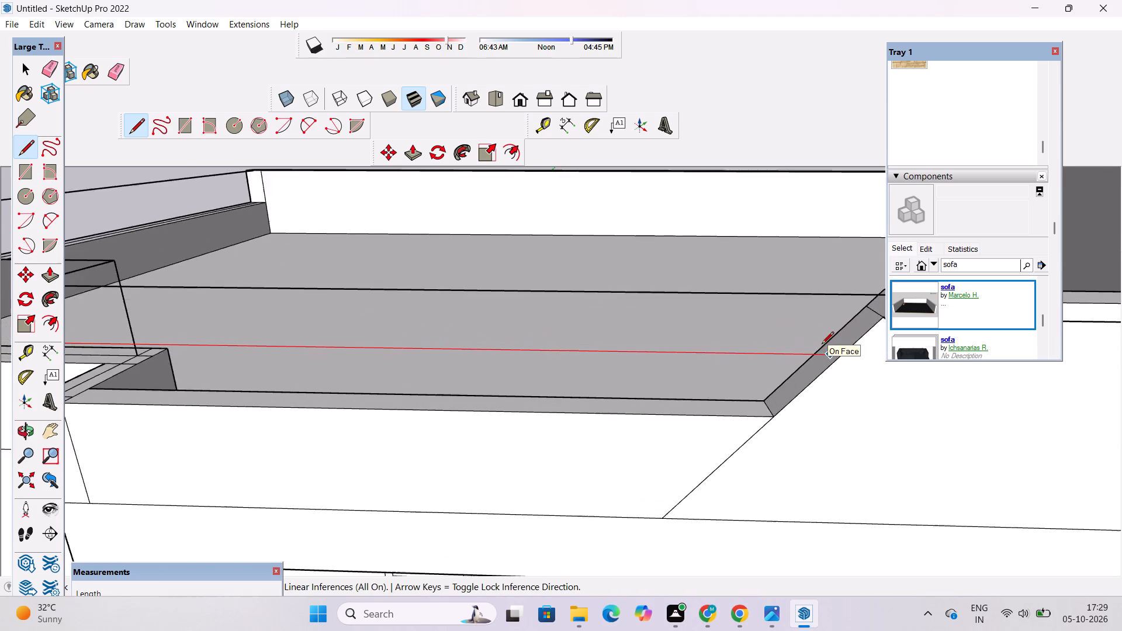
scroll(822, 345, "up", 4)
left_click(822, 345)
key("space")
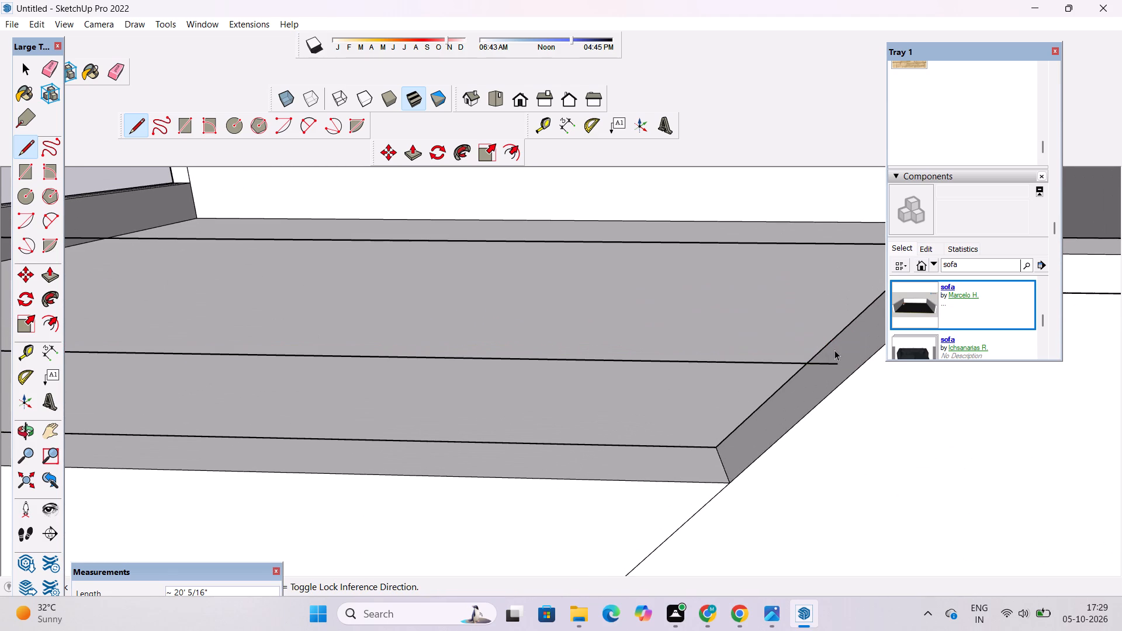
Draw a 3' 4" mid-height line across the short return of the parapet outline beside the balcony.
key("l")
scroll(854, 349, "down", 10)
key("o")
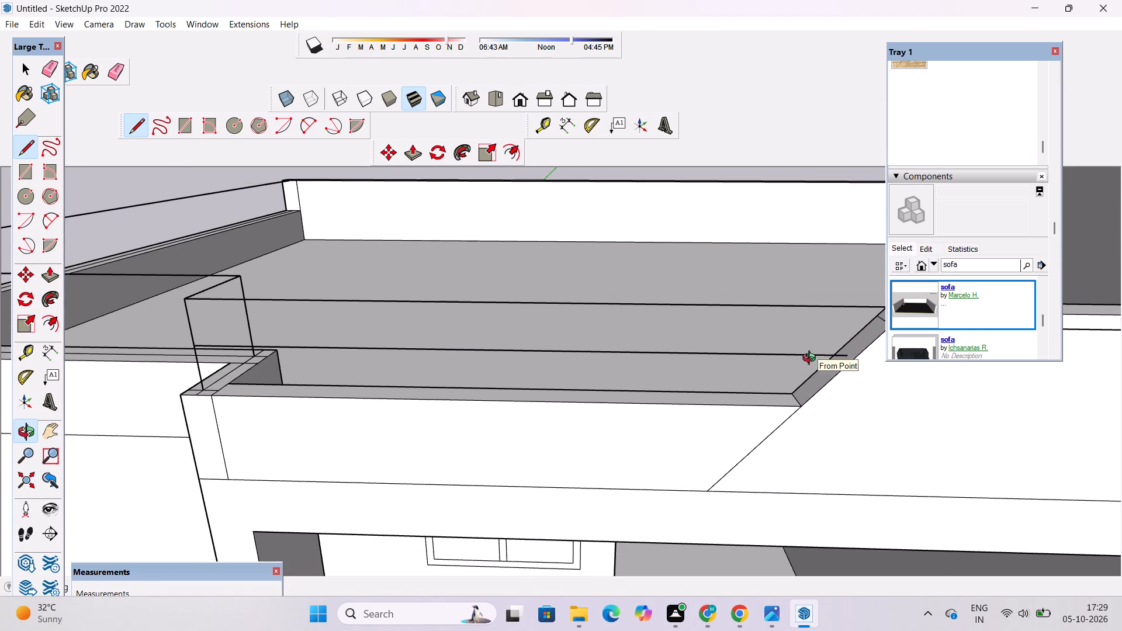
left_click_drag(348, 412, 771, 370)
scroll(770, 335, "down", 5)
left_click_drag(761, 379, 640, 422)
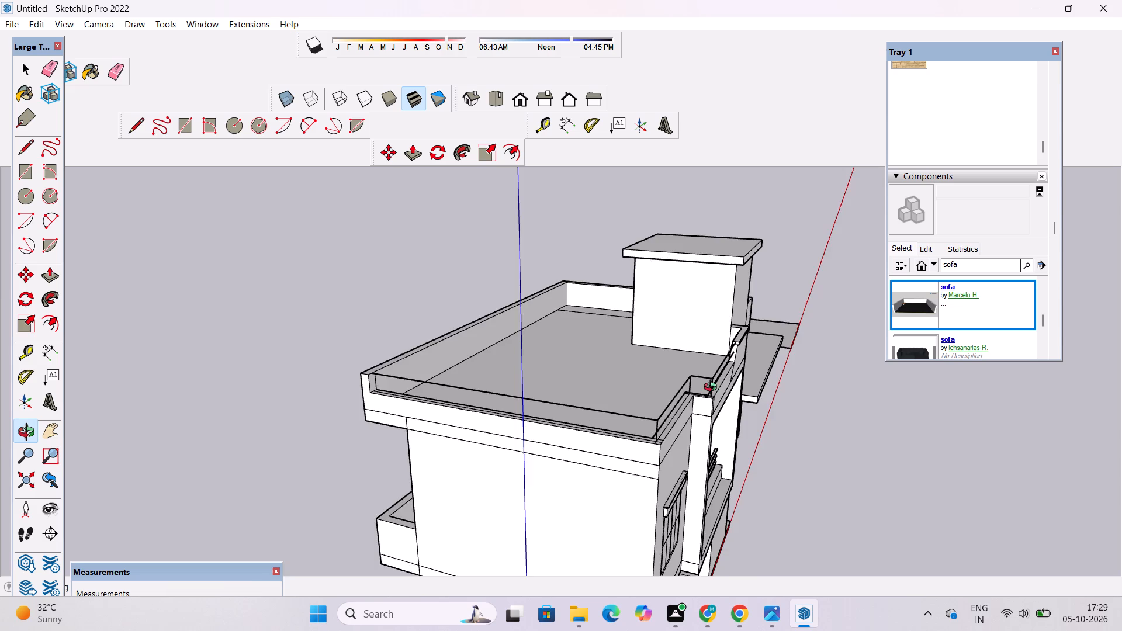
scroll(721, 384, "up", 16)
key("l")
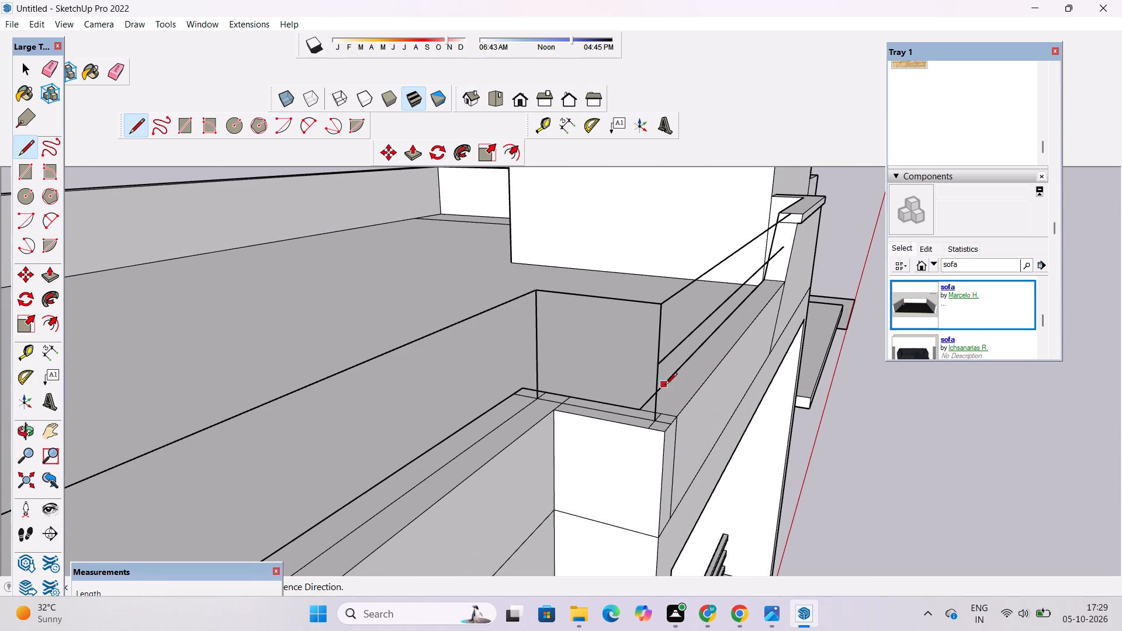
scroll(664, 385, "up", 2)
left_click(652, 360)
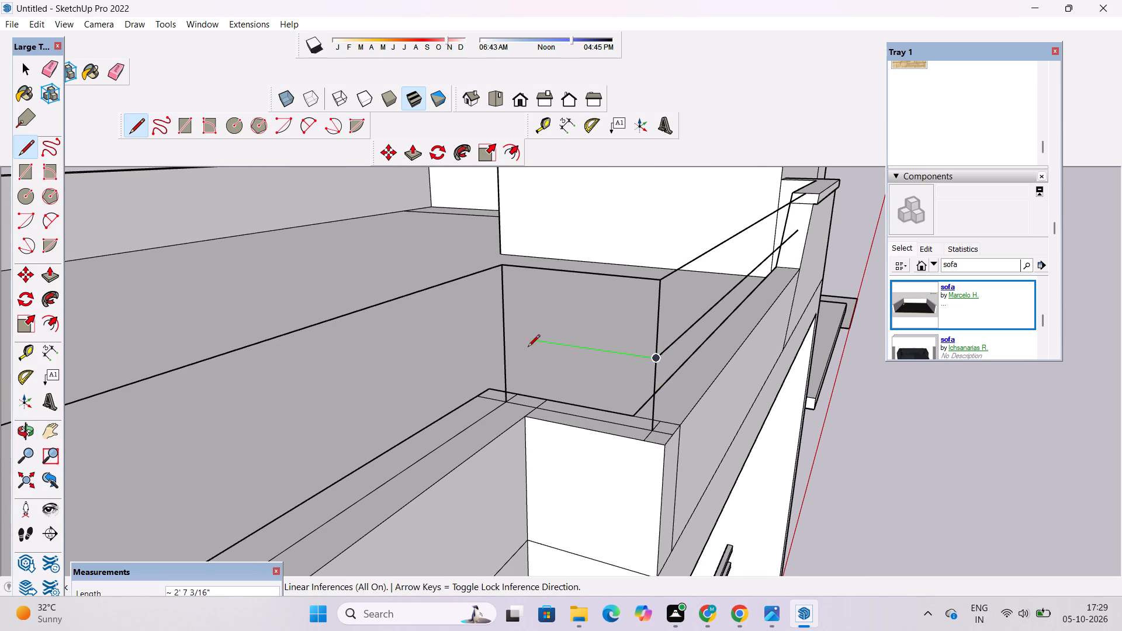
left_click(502, 335)
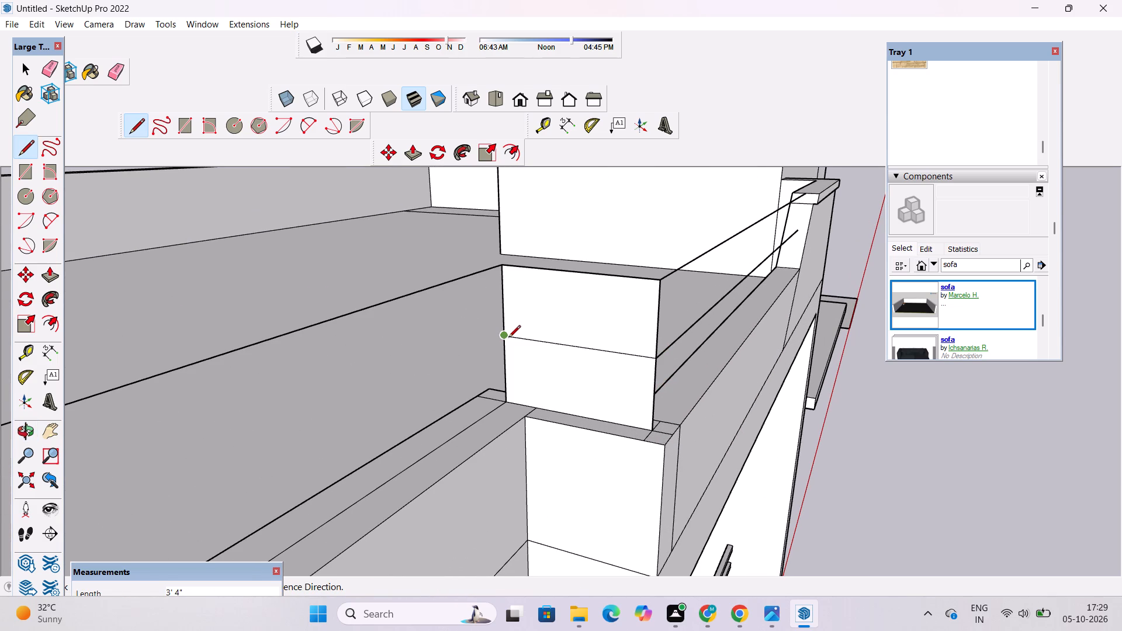
Delete the upper and lower faces on the short return, keeping the outline edges.
key("space")
left_click(547, 311)
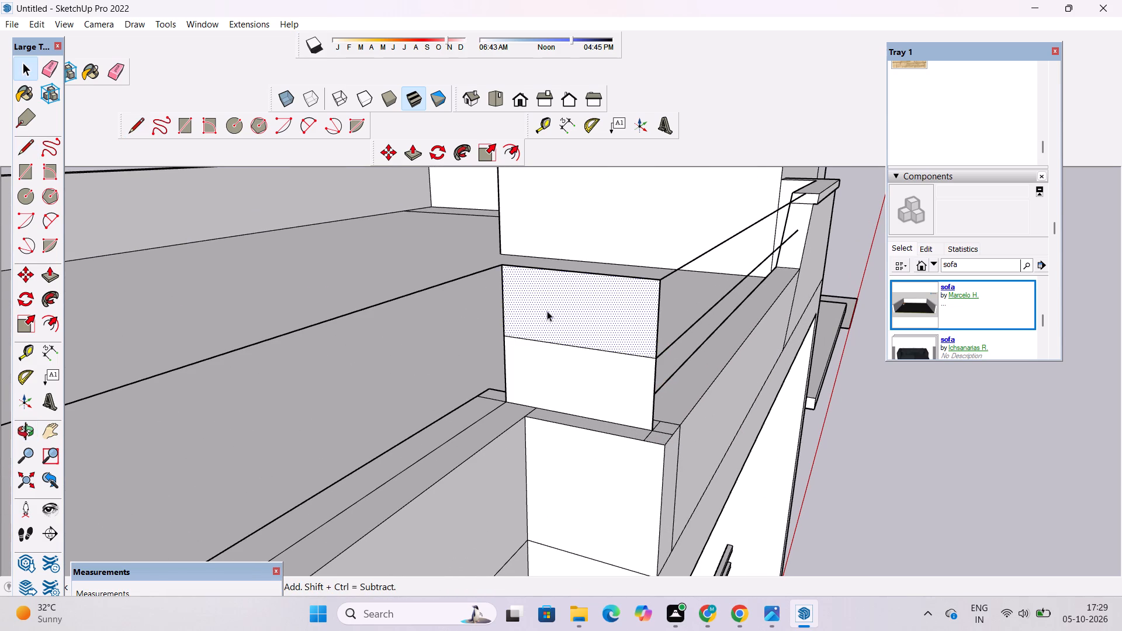
key("Delete")
left_click(595, 396)
key("Delete")
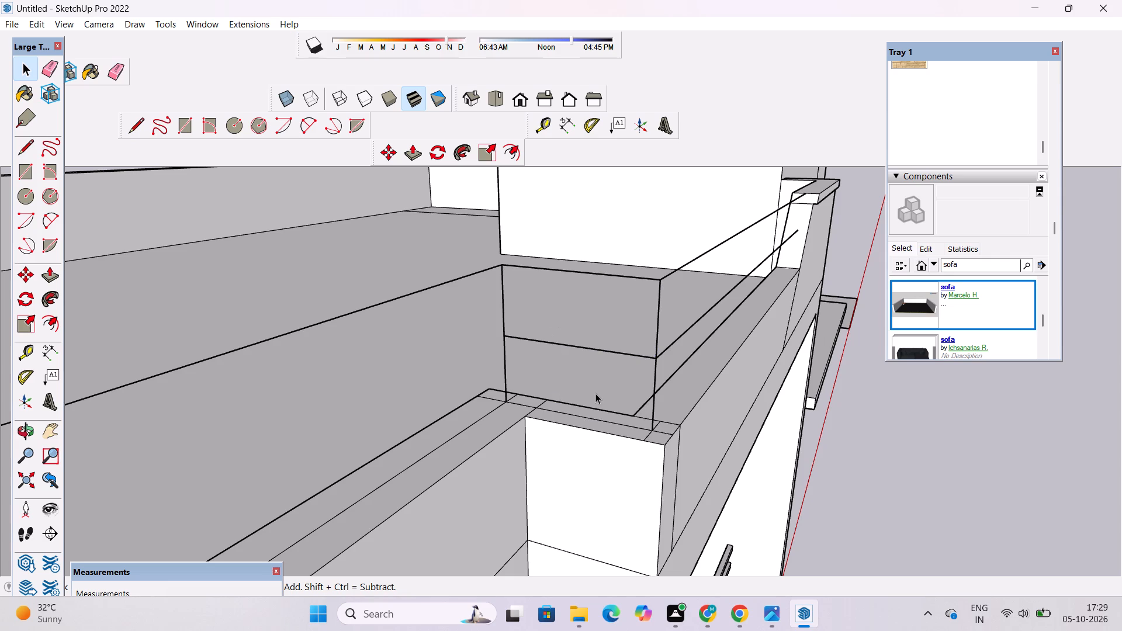
Continue the mid-height line 18' 9" along the front wall section above the window to the outer corner.
key("o")
left_click_drag(669, 405, 583, 411)
left_click_drag(465, 401, 656, 378, "shift")
left_click_drag(656, 380, 616, 393)
left_click_drag(606, 386, 669, 375)
left_click(663, 375)
key("l")
left_click(726, 307)
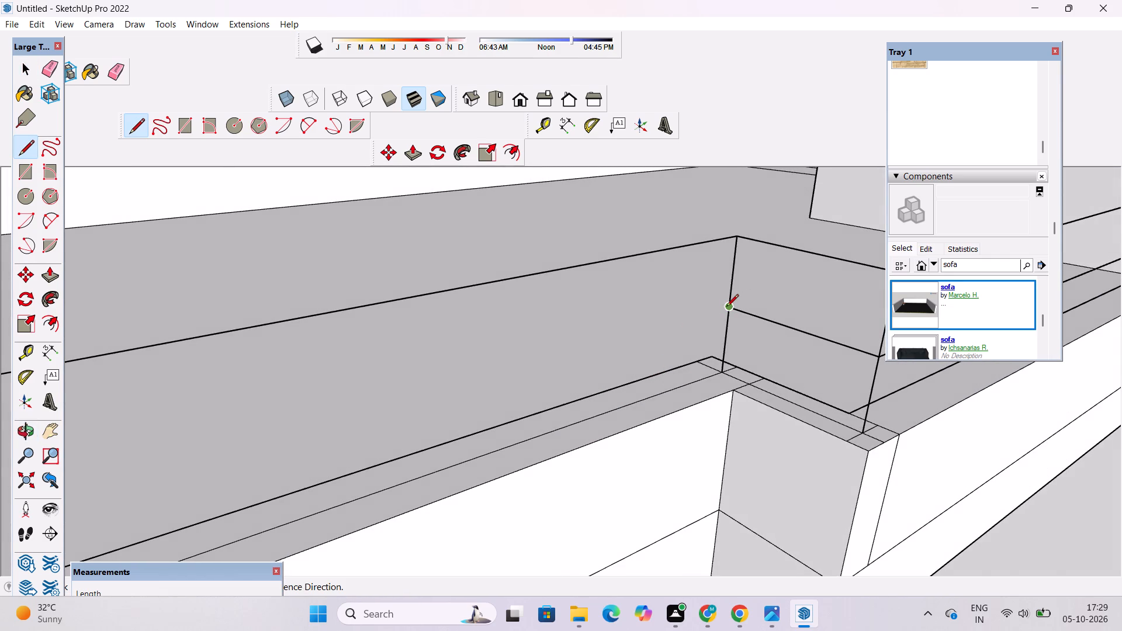
scroll(726, 307, "down", 13)
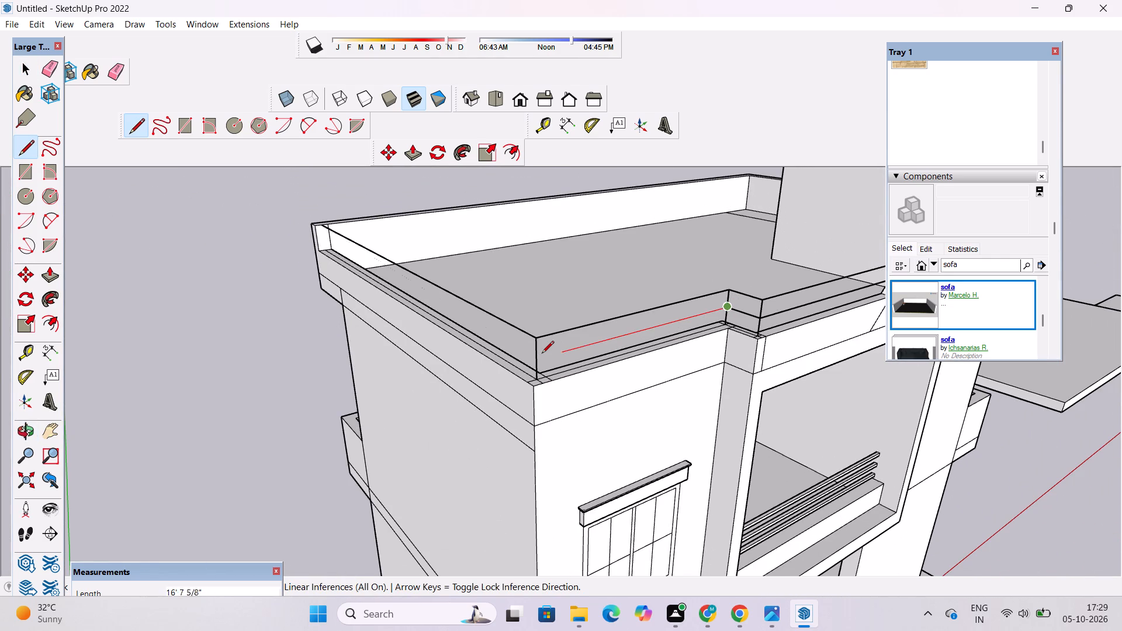
scroll(542, 354, "up", 1)
left_click(534, 359)
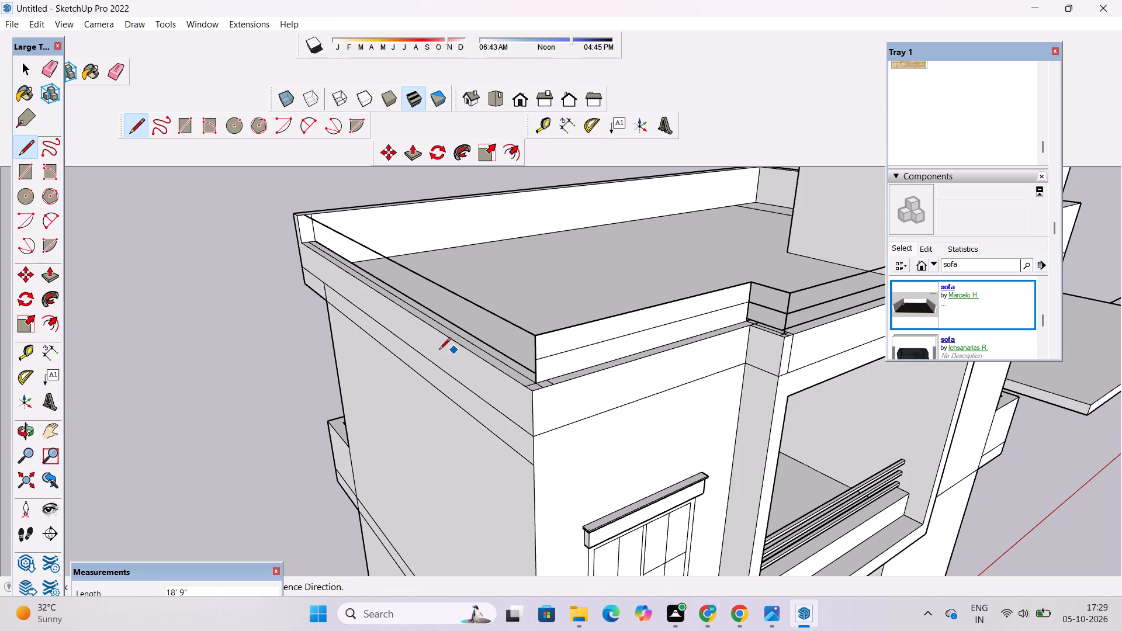
Draw the mid-height line about 45' 9" along the side wall from the front corner to the rear parapet.
left_click(535, 360)
scroll(535, 360, "down", 6)
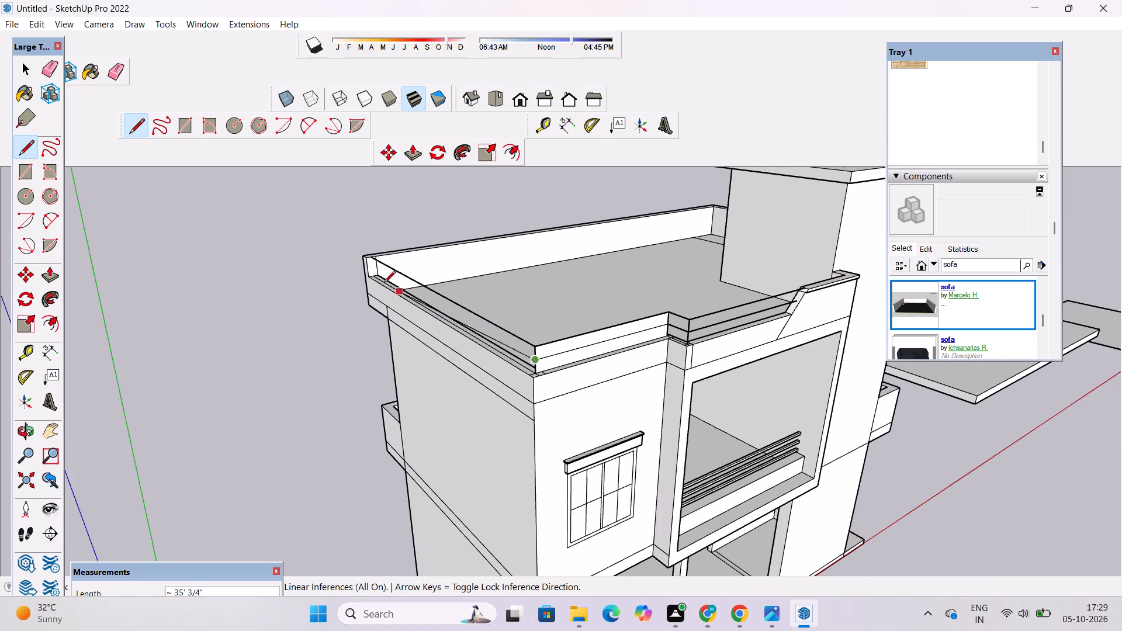
scroll(371, 264, "up", 14)
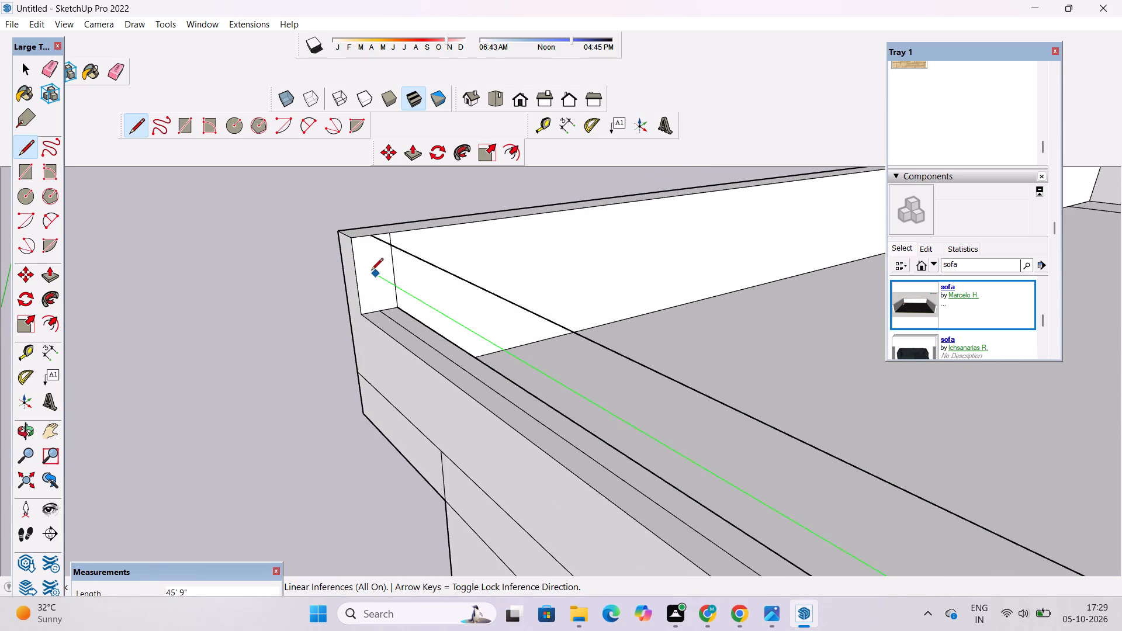
left_click(378, 274)
key("space")
Delete the two faces within the outline above the front window wall, keeping the edges.
scroll(359, 272, "down", 7)
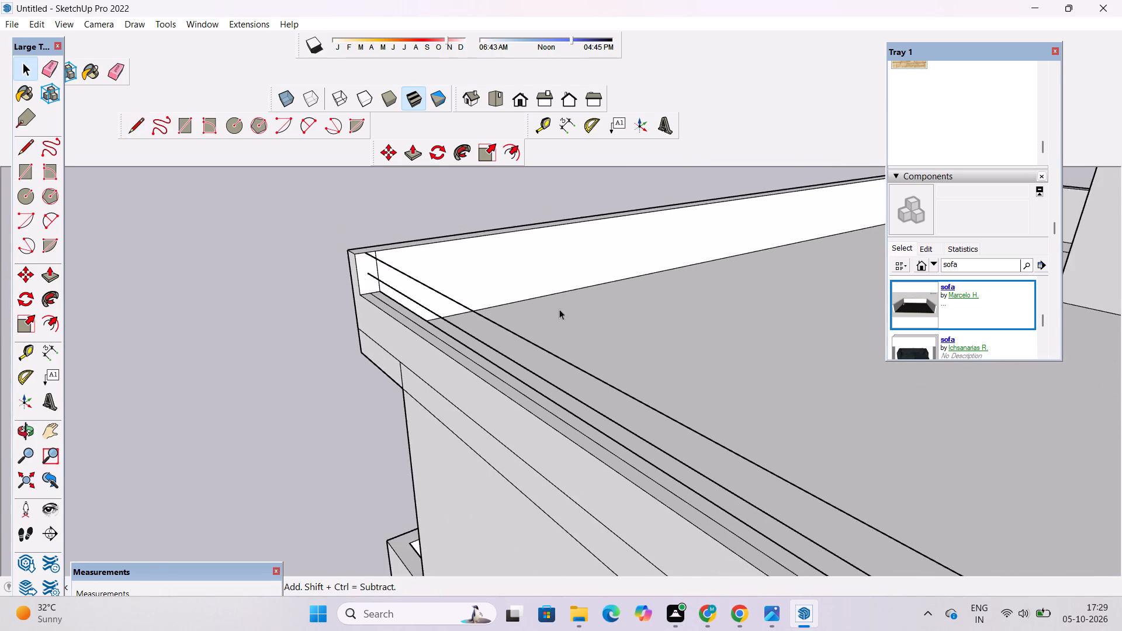
scroll(508, 310, "down", 7)
scroll(667, 385, "up", 7)
left_click(681, 408)
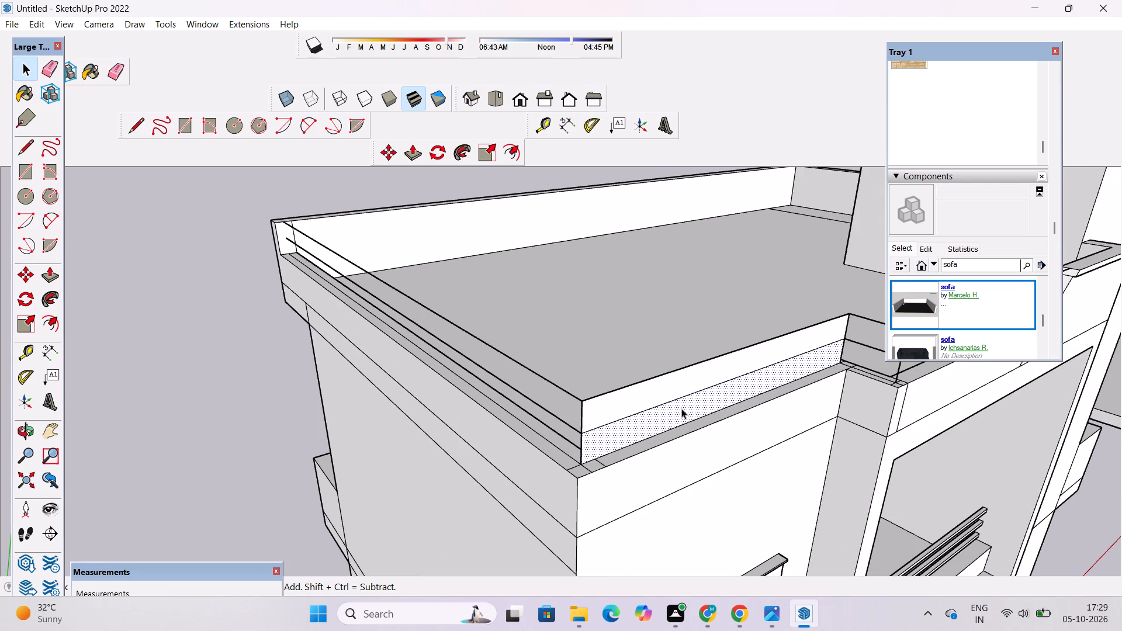
key("Delete")
left_click(675, 391)
key("Delete")
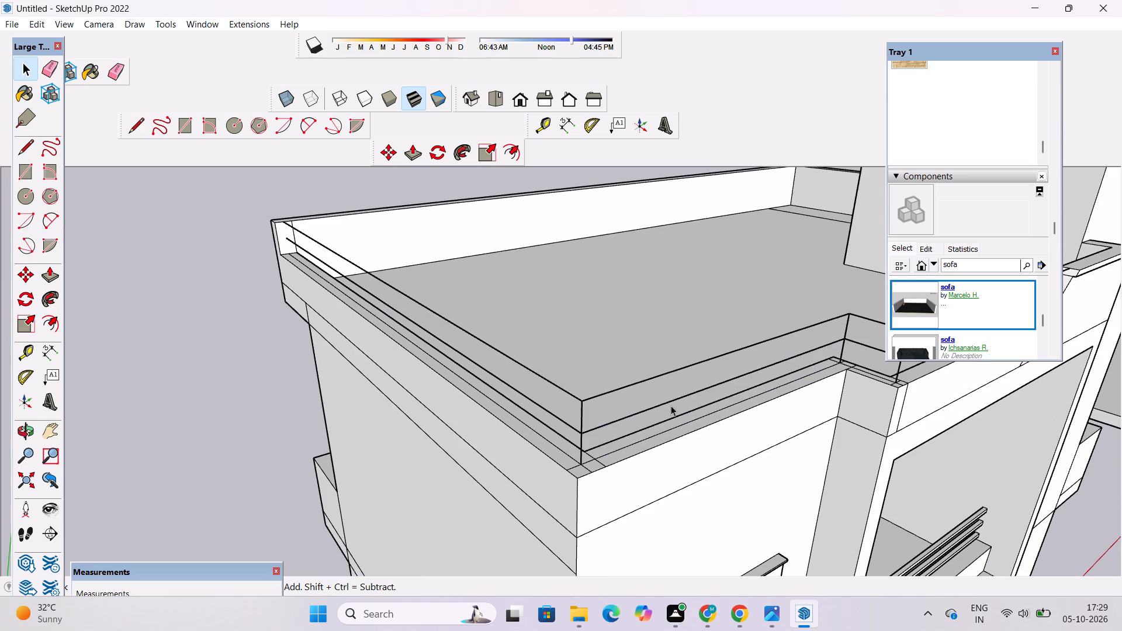
Inspect the parapet's outline and mid-height lines along the front and side walls from above.
key("o")
scroll(673, 403, "down", 4)
left_click_drag(707, 497, 702, 491)
left_click_drag(700, 488, 565, 452)
scroll(600, 442, "down", 5)
left_click_drag(658, 431, 658, 456)
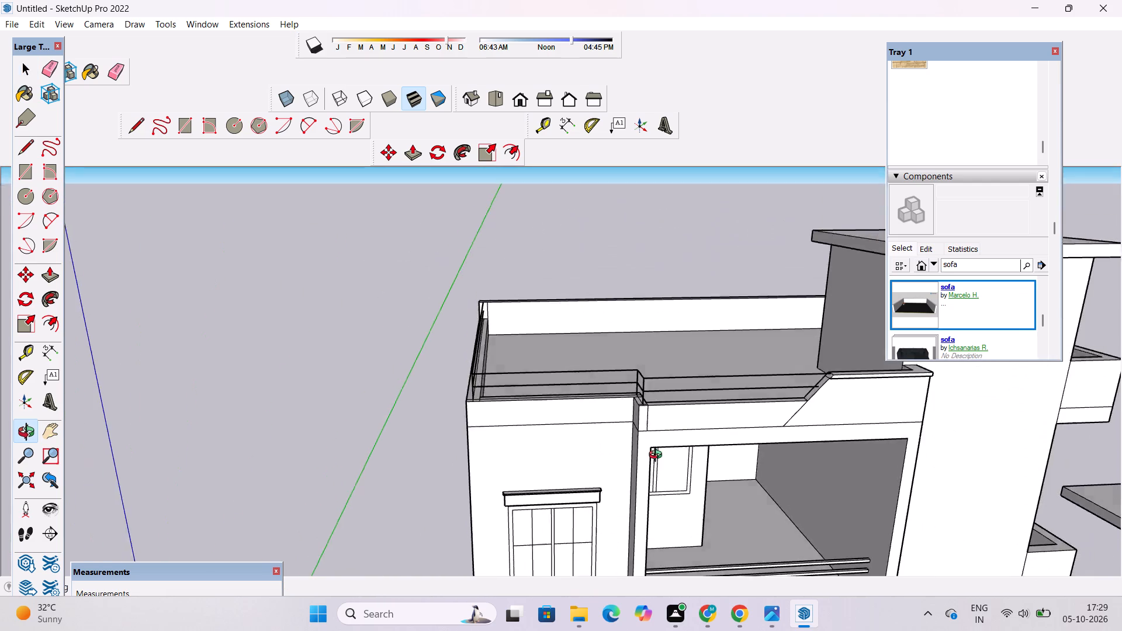
left_click_drag(658, 456, 660, 526)
scroll(630, 466, "up", 8)
left_click_drag(638, 479, 622, 435)
left_click_drag(619, 425, 667, 441)
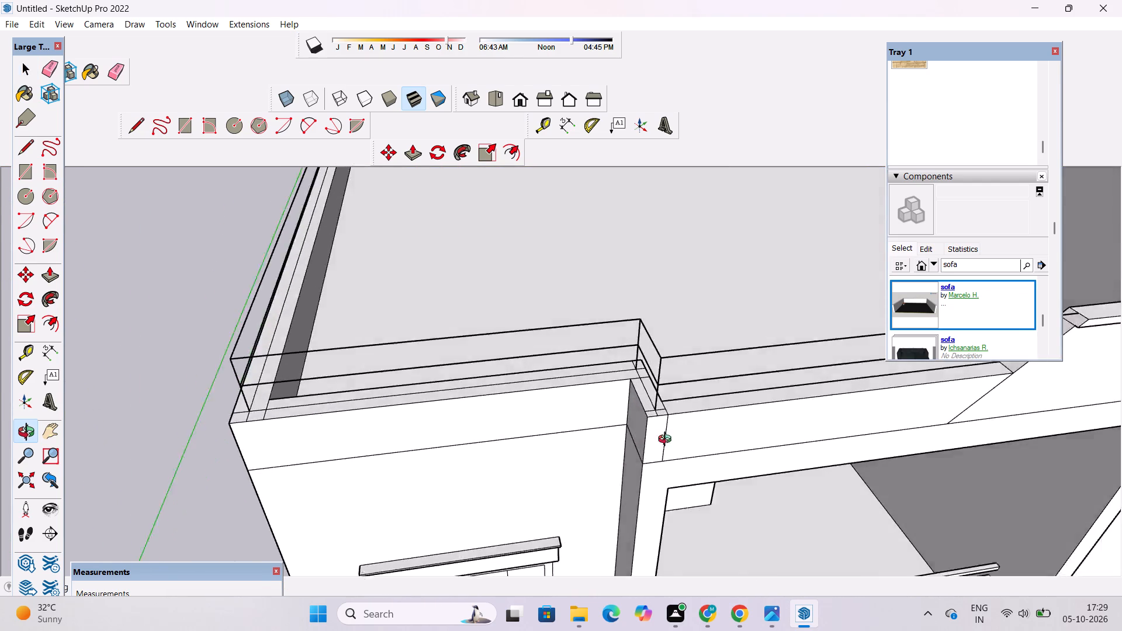
left_click_drag(667, 441, 749, 473)
Erase the leftover centreline and joint segments on the wall top around the short return beside the balcony.
scroll(673, 383, "up", 5)
left_click_drag(671, 379, 687, 415, "shift")
scroll(687, 415, "up", 2)
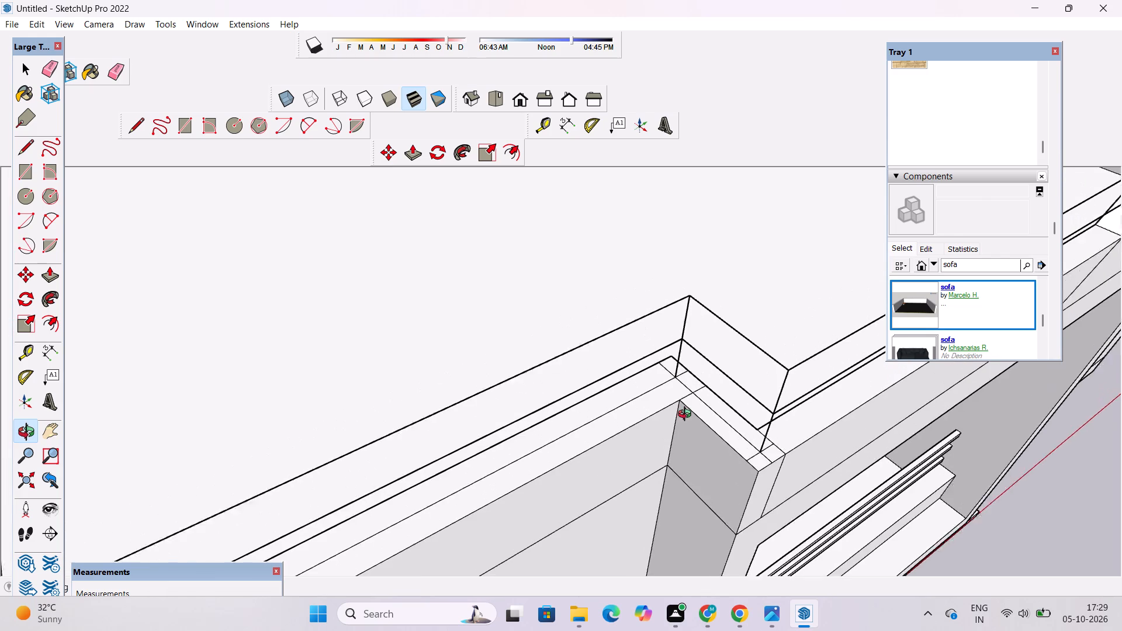
scroll(687, 415, "up", 3)
key("e")
left_click_drag(645, 365, 650, 378)
left_click_drag(657, 336, 656, 355)
left_click_drag(676, 351, 684, 372)
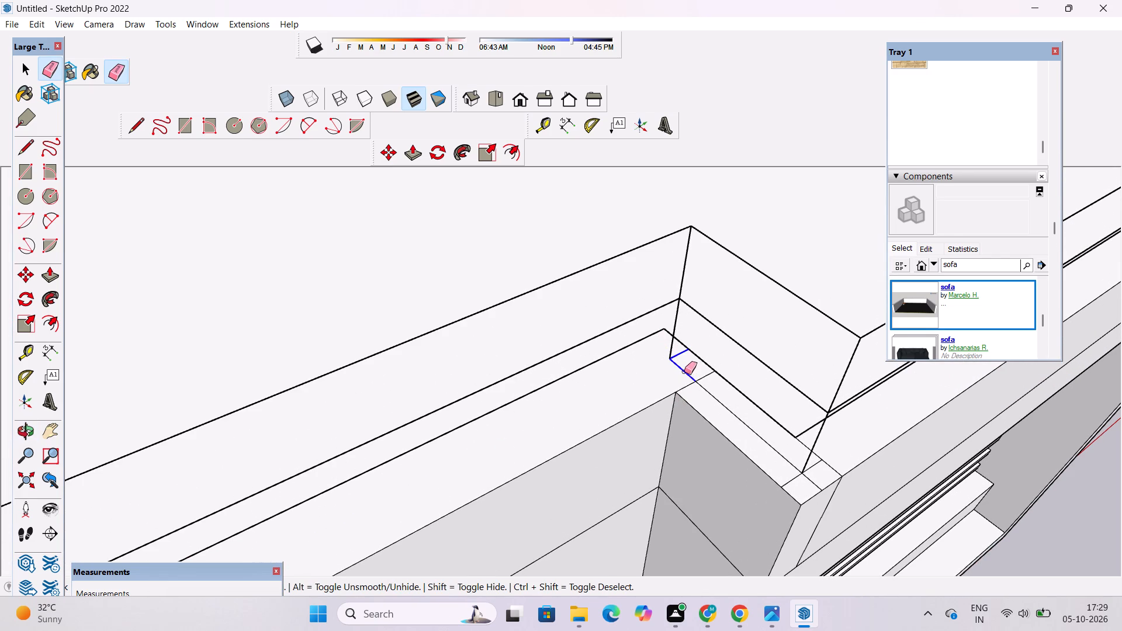
left_click_drag(684, 372, 706, 385)
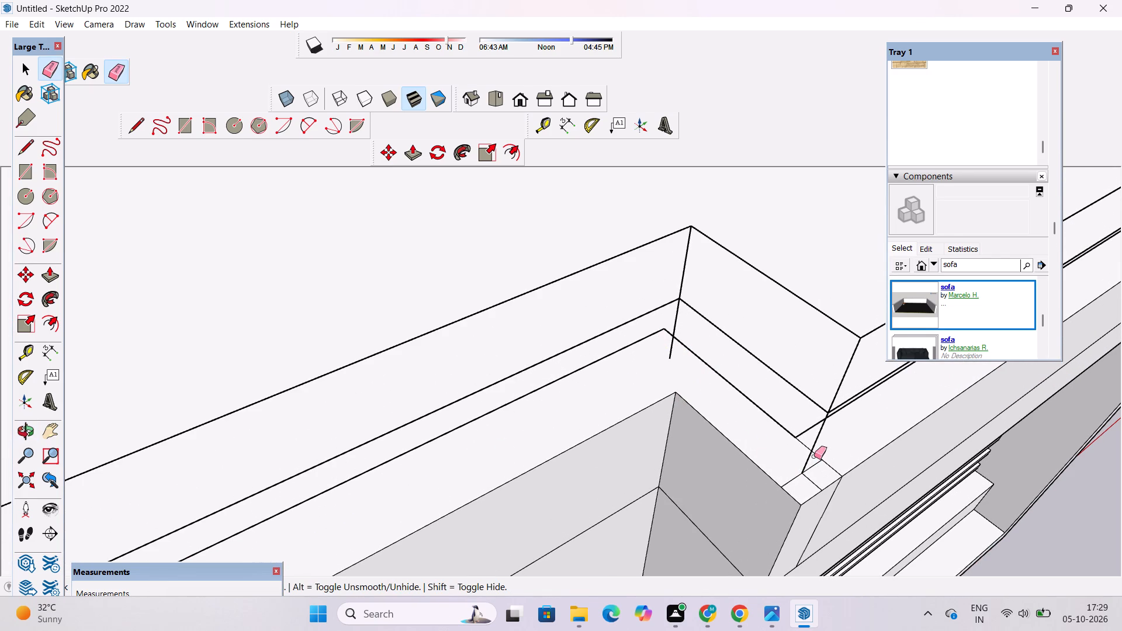
left_click_drag(814, 456, 817, 469)
left_click_drag(833, 444, 798, 477)
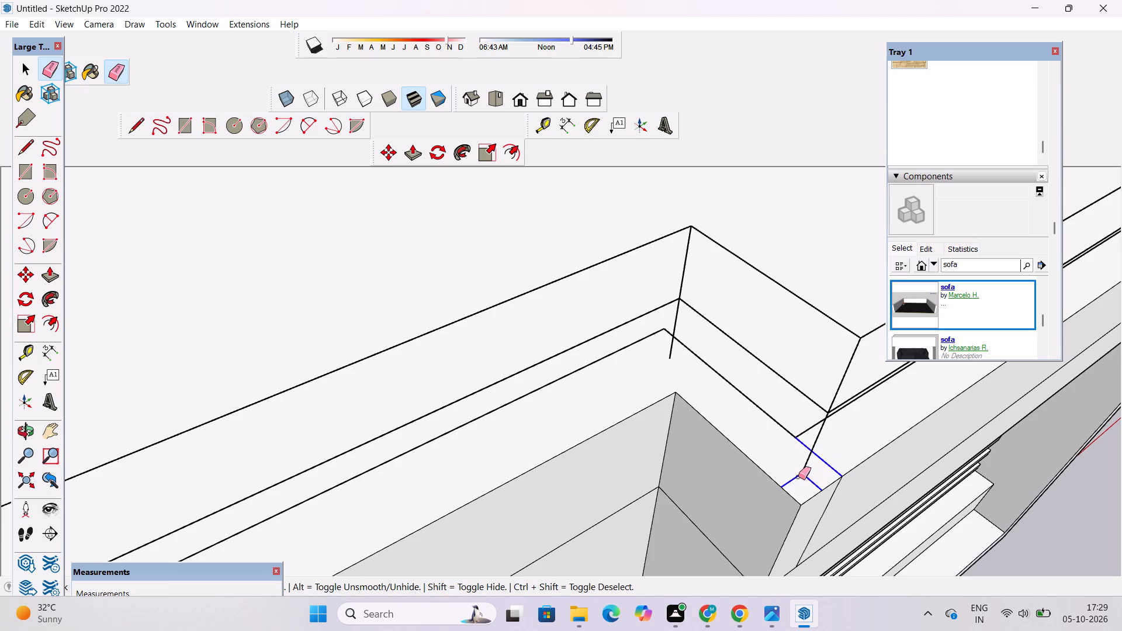
left_click_drag(798, 477, 797, 475)
Erase the leftover construction segments on the wall top at the roof's outer front corner.
scroll(736, 455, "down", 15)
scroll(850, 379, "down", 4)
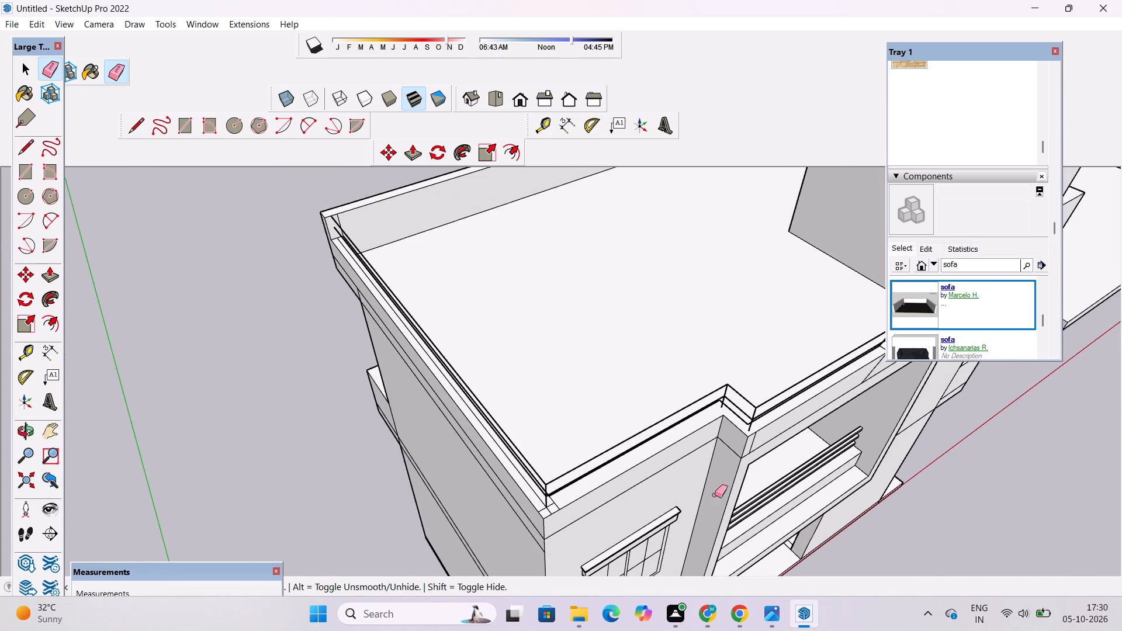
scroll(593, 501, "up", 20)
scroll(593, 501, "up", 1)
left_click_drag(647, 471, 632, 498)
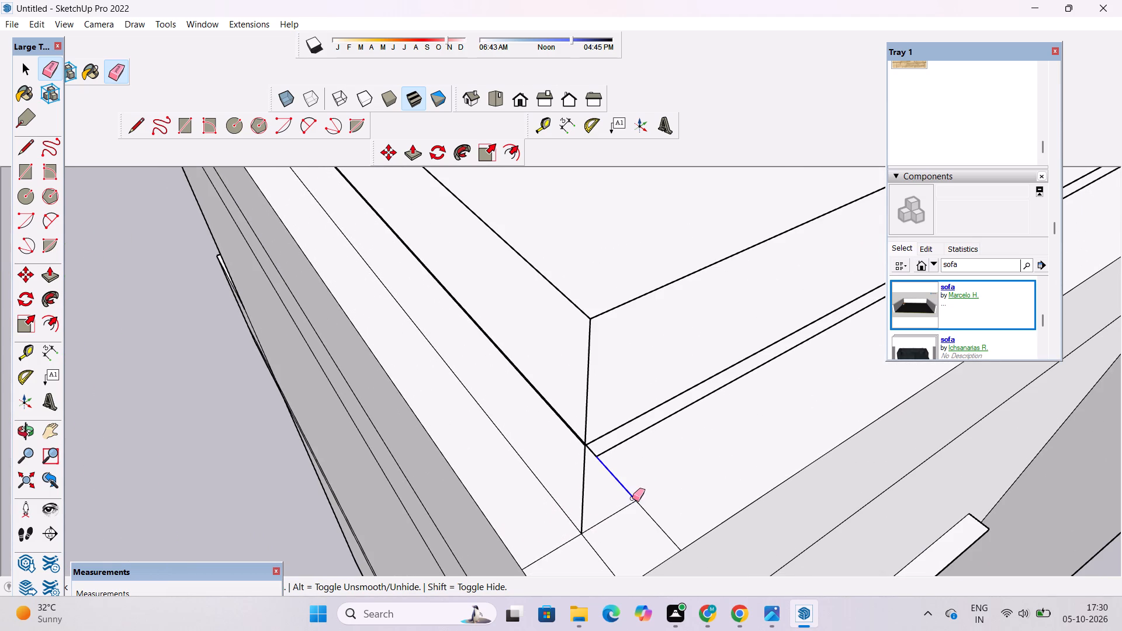
left_click_drag(632, 498, 544, 490)
left_click_drag(683, 507, 667, 520)
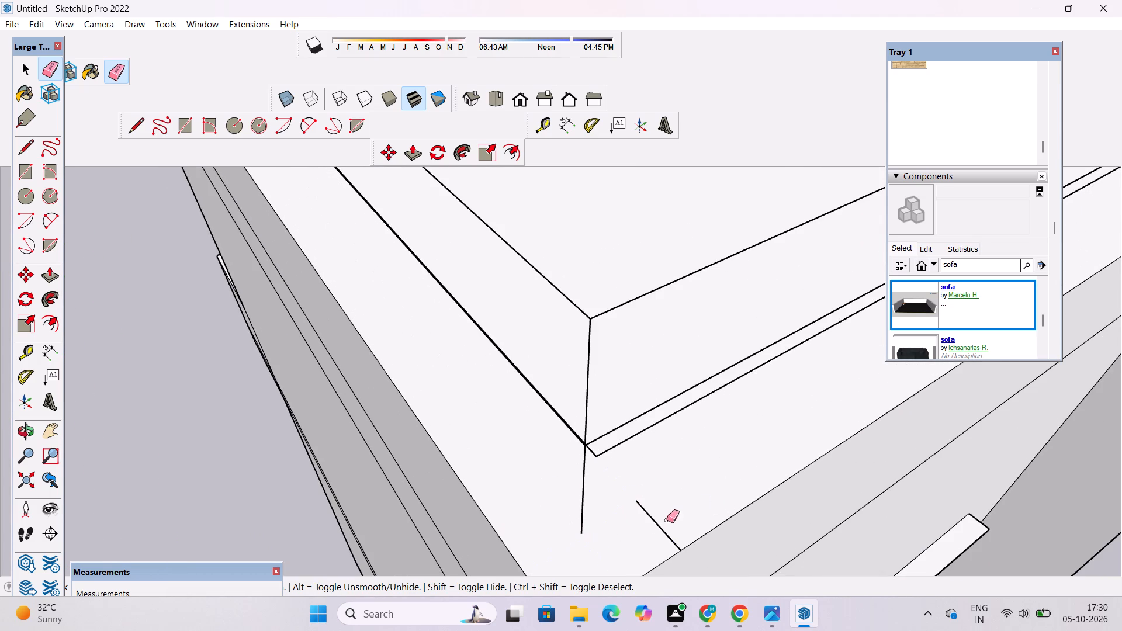
left_click_drag(667, 520, 647, 531)
scroll(504, 534, "down", 6)
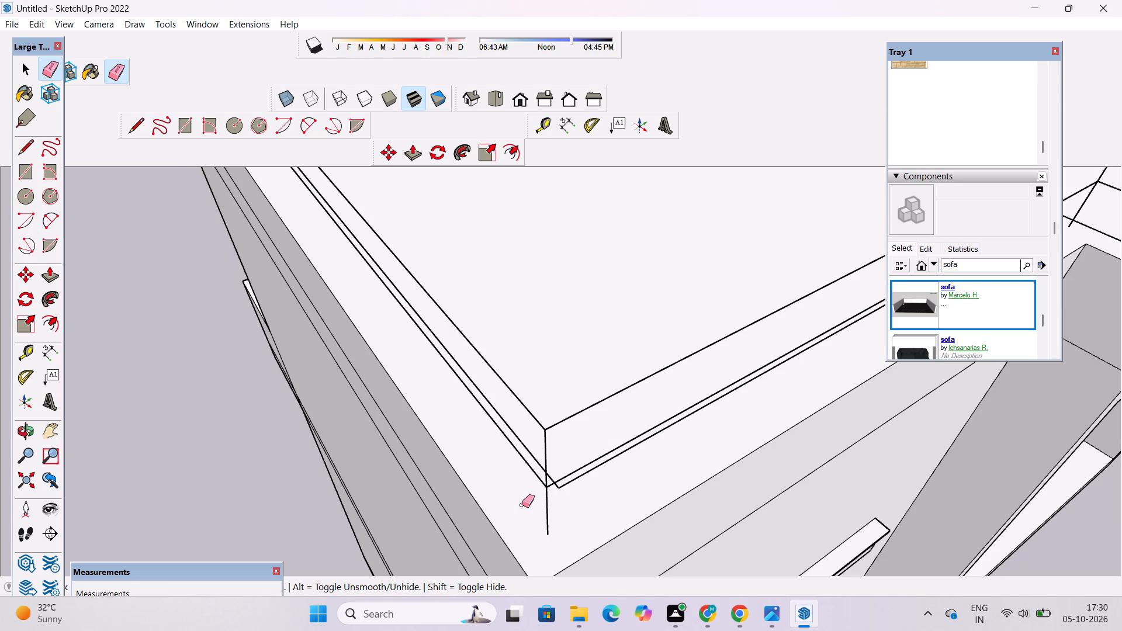
Inspect the raised rail lines along the lowered side and front walls and around the balcony return.
scroll(525, 519, "down", 4)
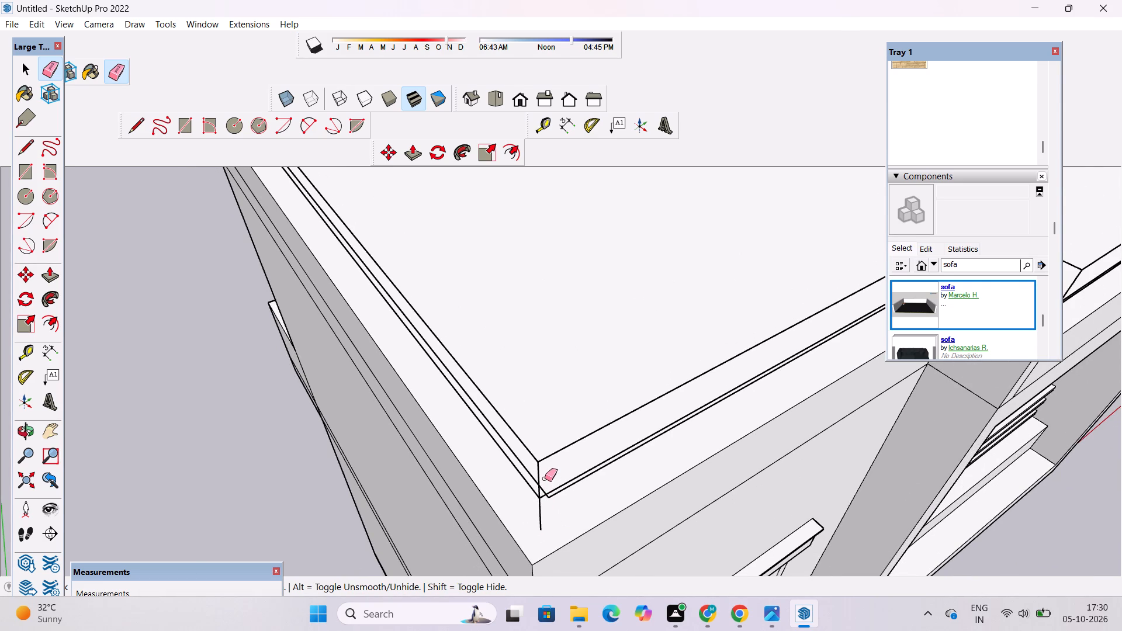
scroll(629, 506, "down", 12)
scroll(594, 465, "up", 2)
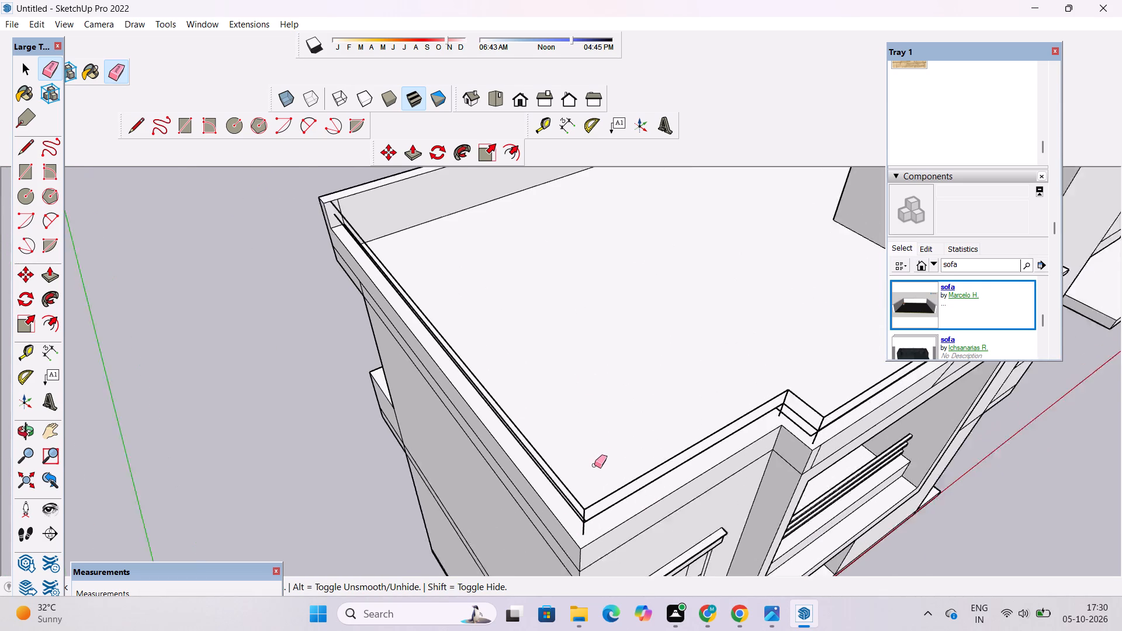
scroll(594, 465, "up", 3)
key("o")
left_click_drag(850, 299, 803, 281)
left_click_drag(759, 257, 736, 227)
left_click_drag(749, 344, 681, 308)
scroll(590, 318, "down", 4)
scroll(652, 328, "up", 1)
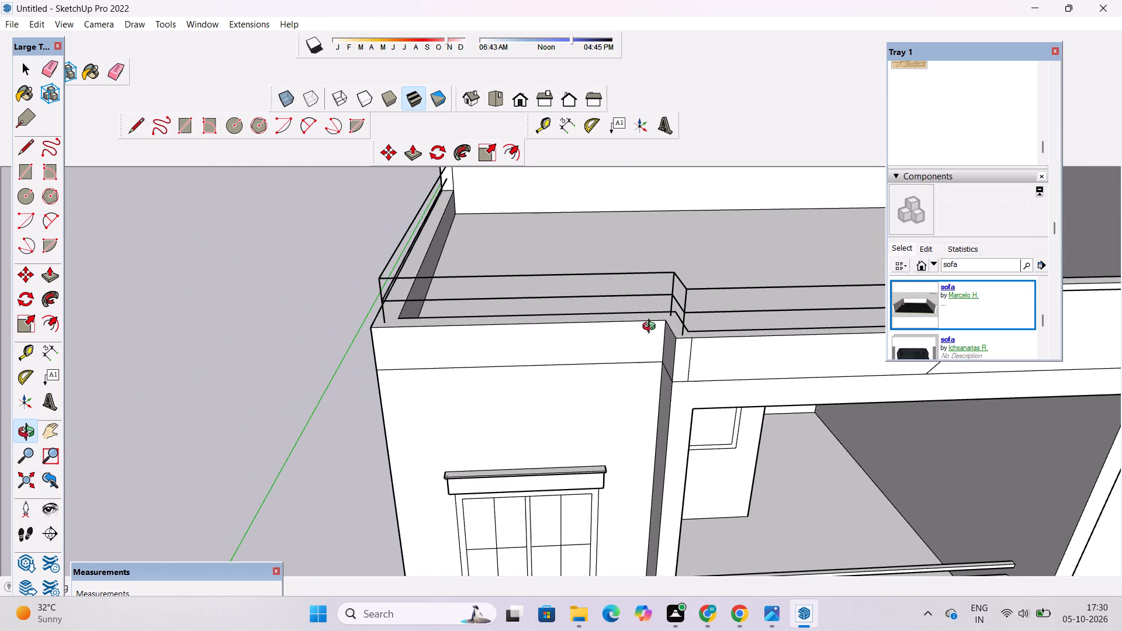
left_click_drag(652, 328, 612, 346, "shift")
left_click_drag(658, 375, 552, 356, "shift")
scroll(518, 344, "down", 5)
left_click_drag(564, 361, 695, 416)
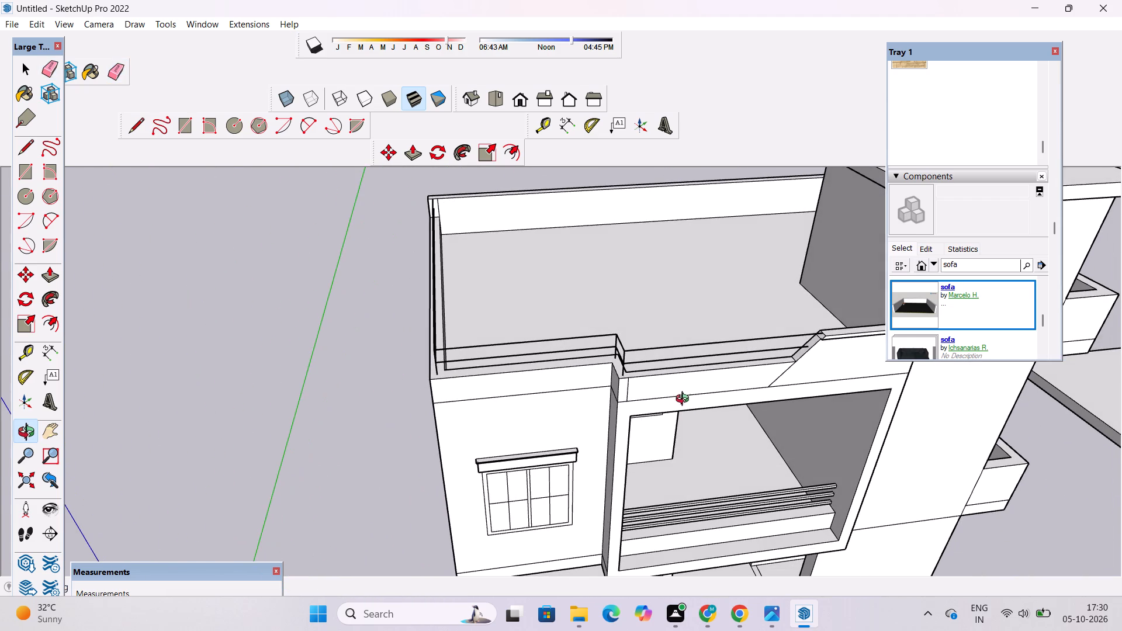
left_click_drag(479, 324, 741, 390, "shift")
Push/Pull the top face of the full-height parapet wall up 5" where it meets the lowered side wall.
scroll(387, 255, "up", 5)
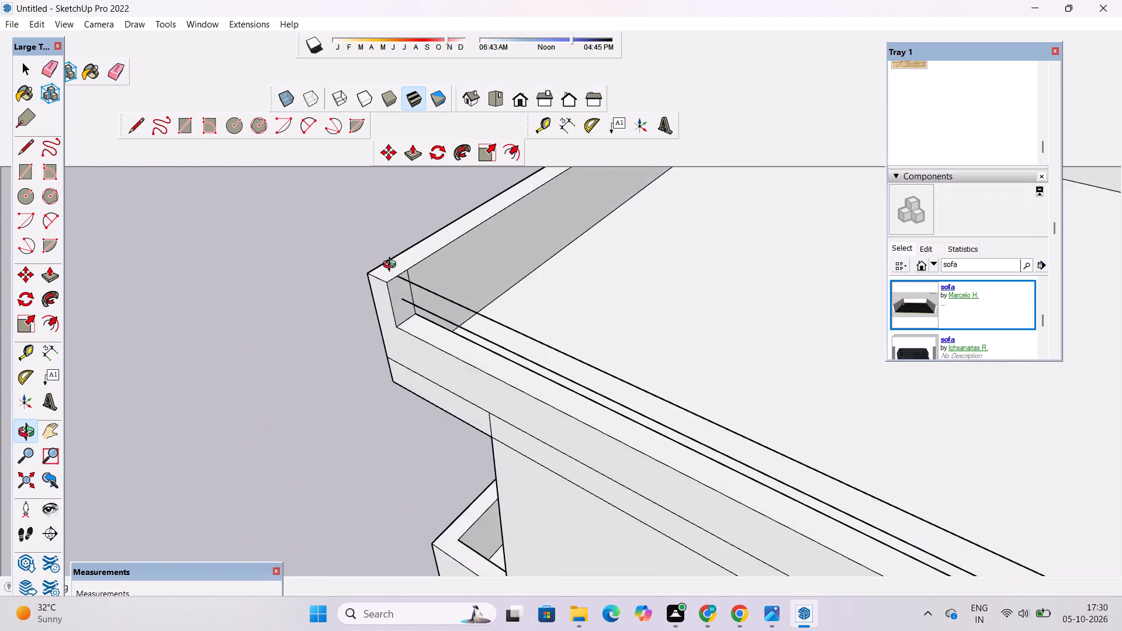
scroll(392, 266, "up", 4)
left_click_drag(410, 298, 417, 318)
scroll(408, 290, "up", 8)
left_click_drag(401, 287, 403, 295, "shift")
left_click_drag(387, 301, 430, 314)
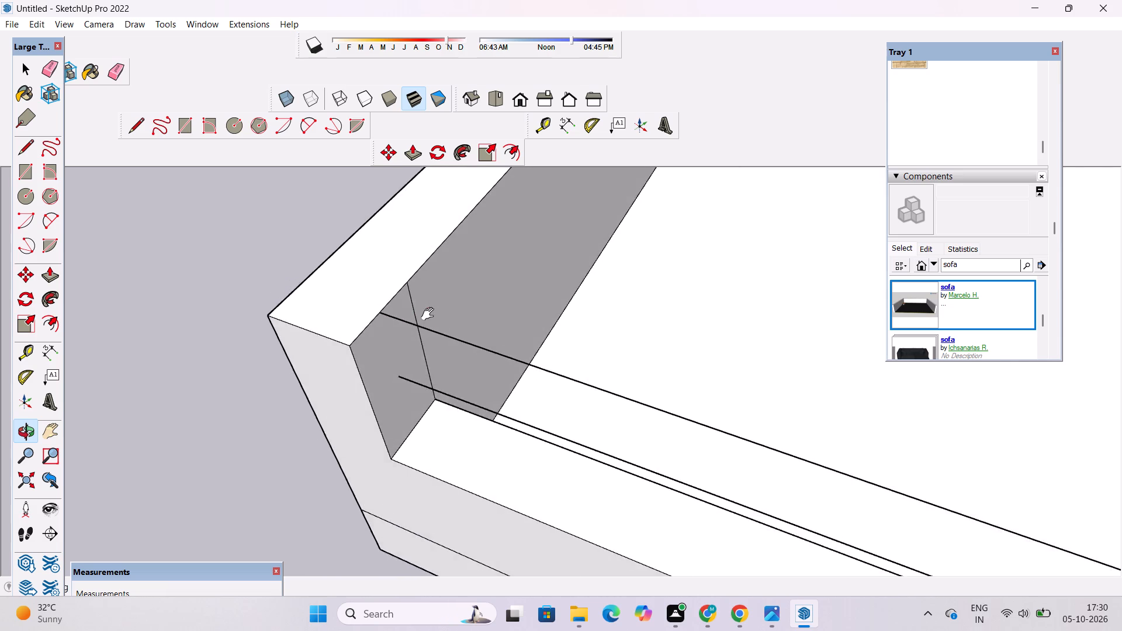
left_click_drag(430, 314, 408, 346)
key("c")
left_click(352, 317)
key("space")
left_click(352, 317)
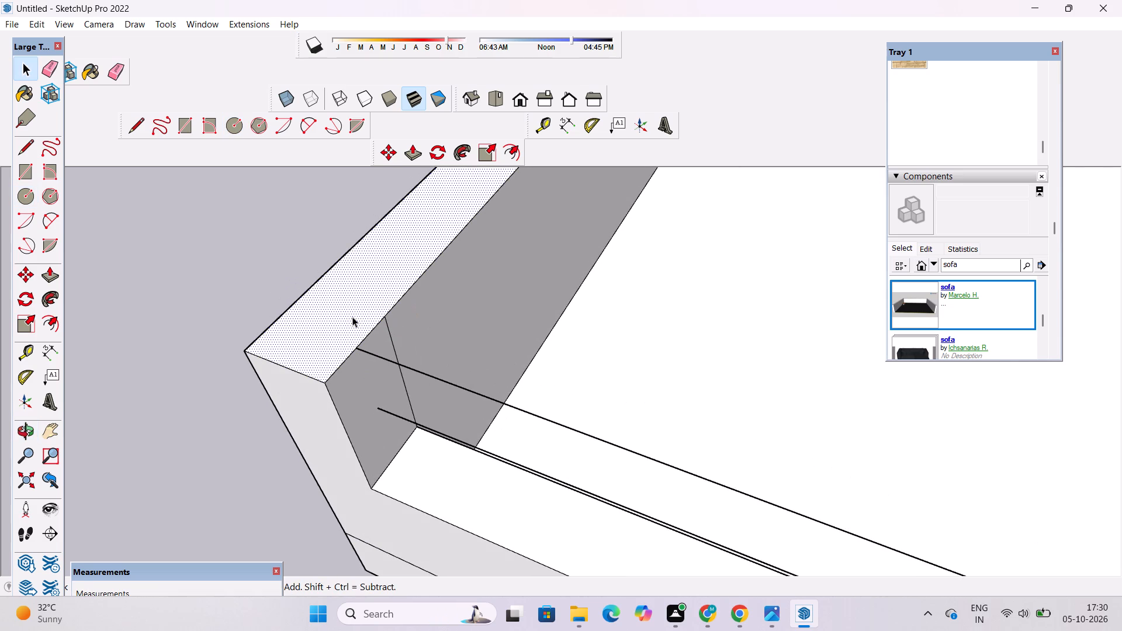
key("p")
left_click(352, 317)
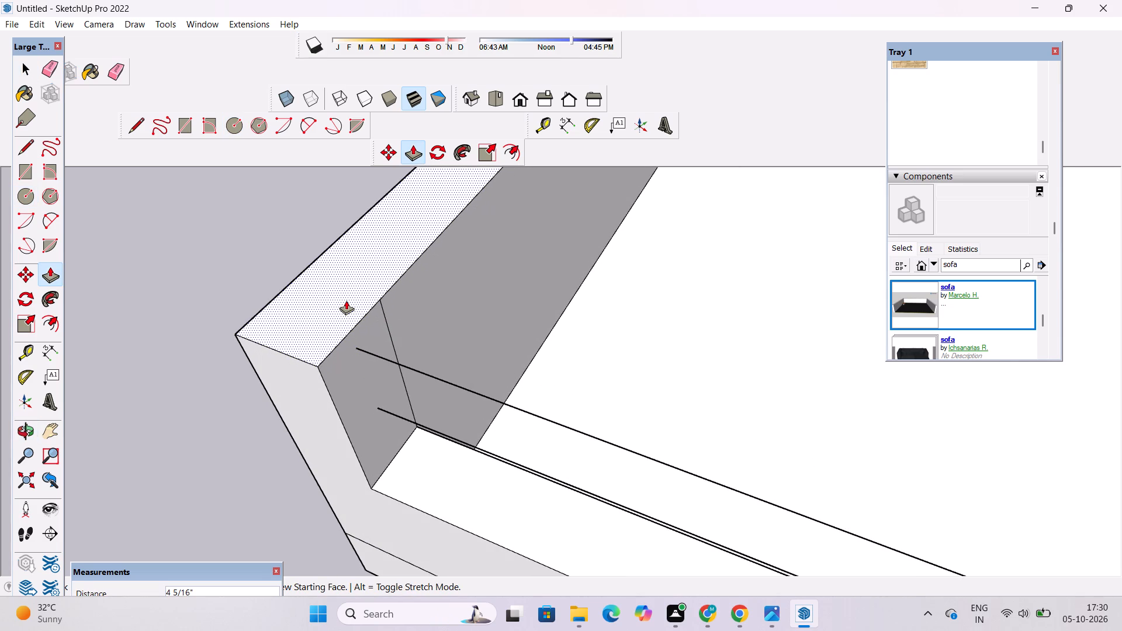
key("5")
key("shift+quotedbl")
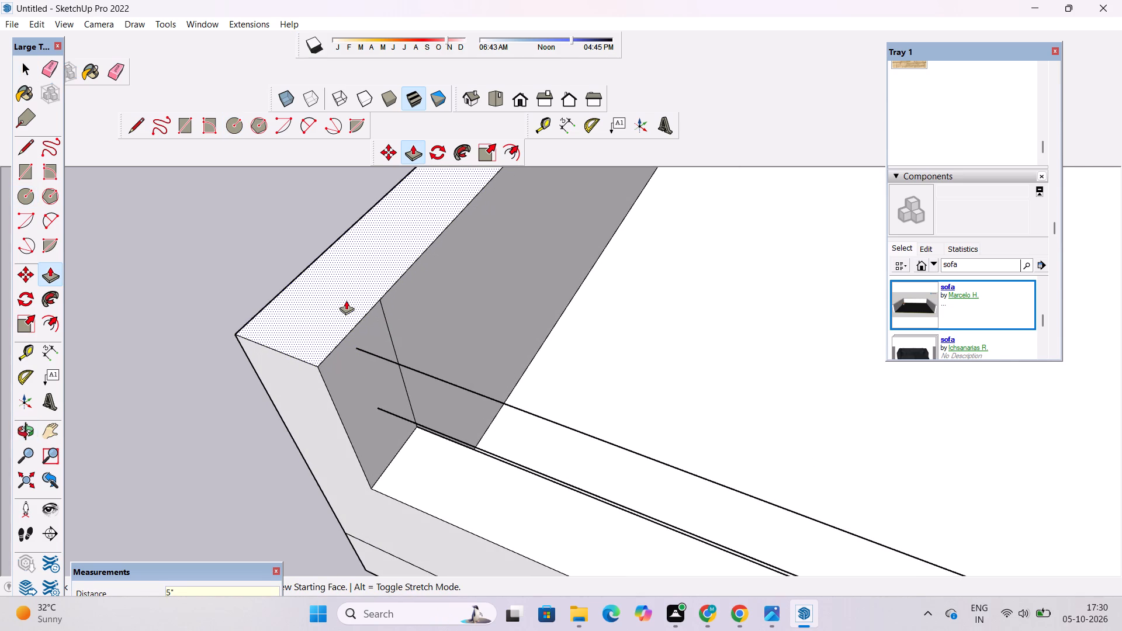
key("Return")
Draw a 3" radius circle on the full-height parapet's end face, centred on the end of the top rail line.
key("n")
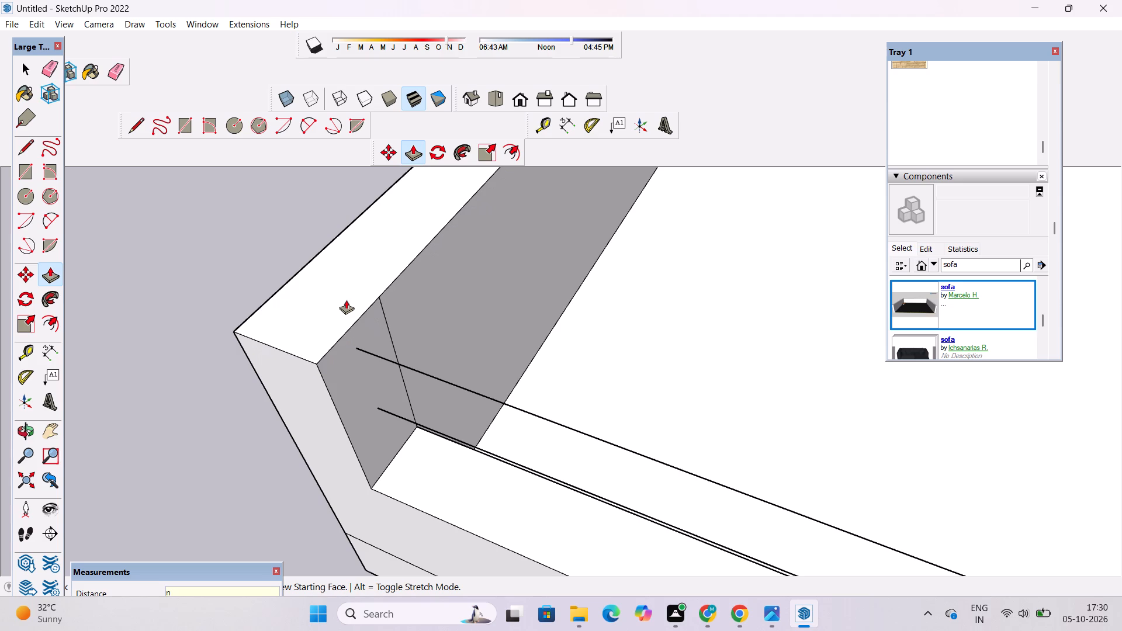
key("o")
left_click_drag(378, 362, 348, 302)
left_click_drag(348, 302, 385, 355, "shift")
left_click_drag(376, 360, 341, 325)
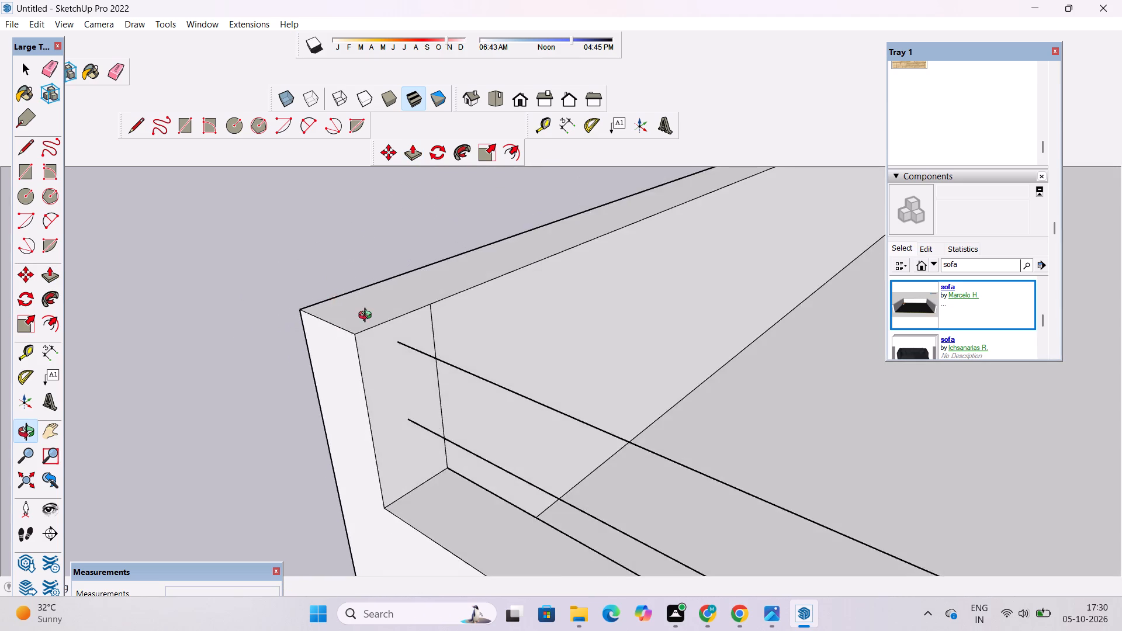
scroll(368, 317, "up", 4)
left_click_drag(385, 345, 374, 294)
left_click_drag(375, 293, 370, 302, "shift")
key("c")
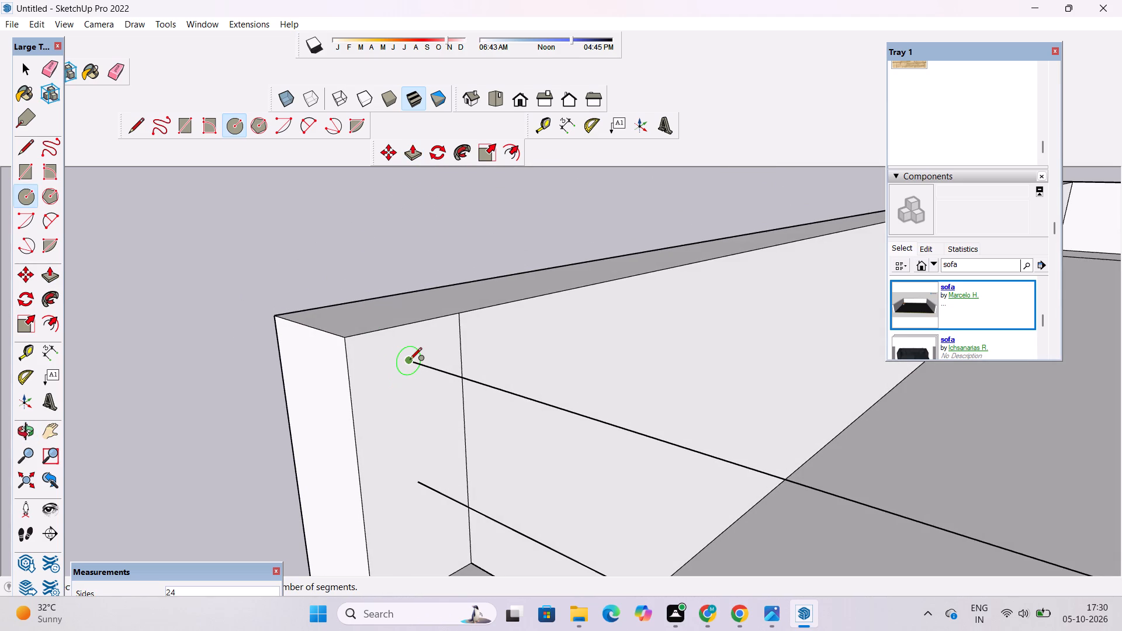
left_click(410, 360)
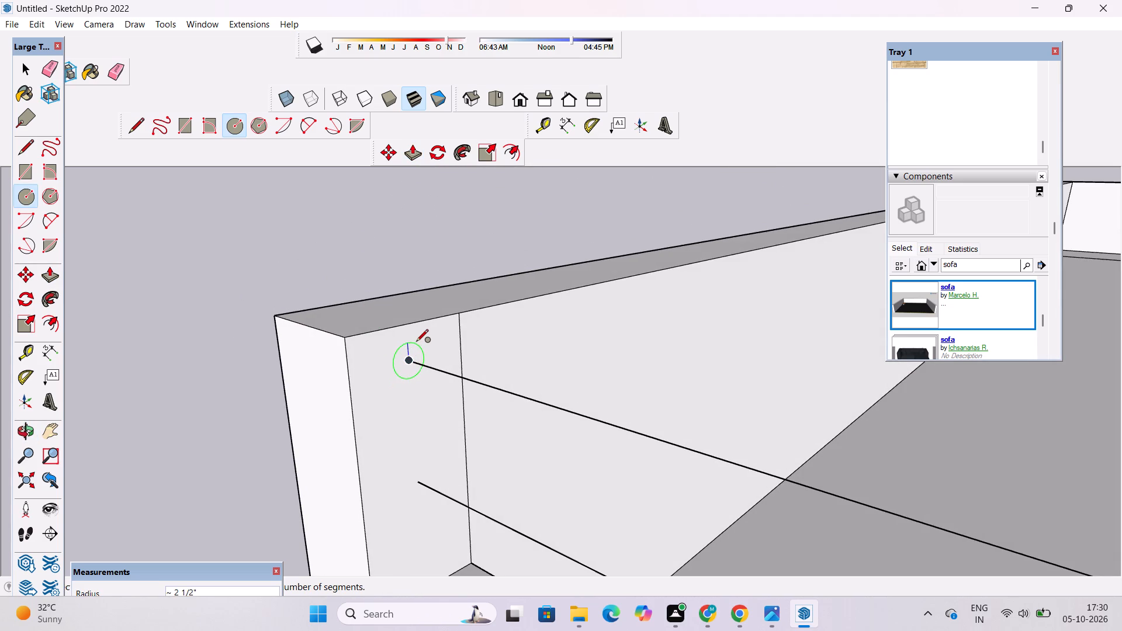
type("3\"")
key("Return")
Copy the circle and its face from the top rail line's end to the mid-height rail line's end.
scroll(418, 347, "down", 2)
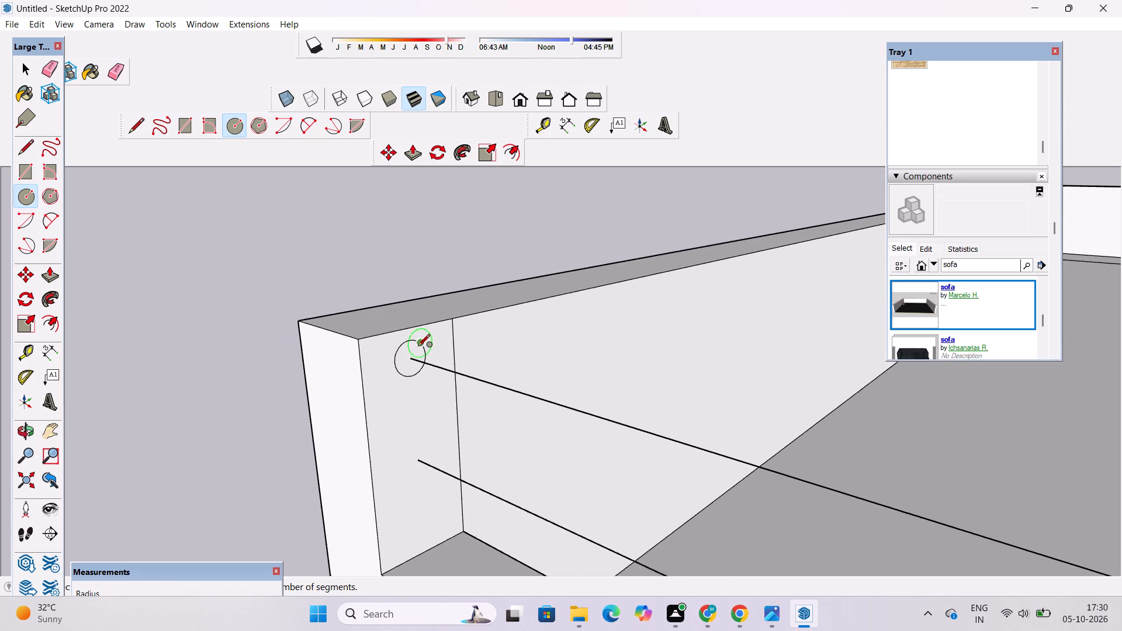
scroll(418, 347, "down", 4)
key("space")
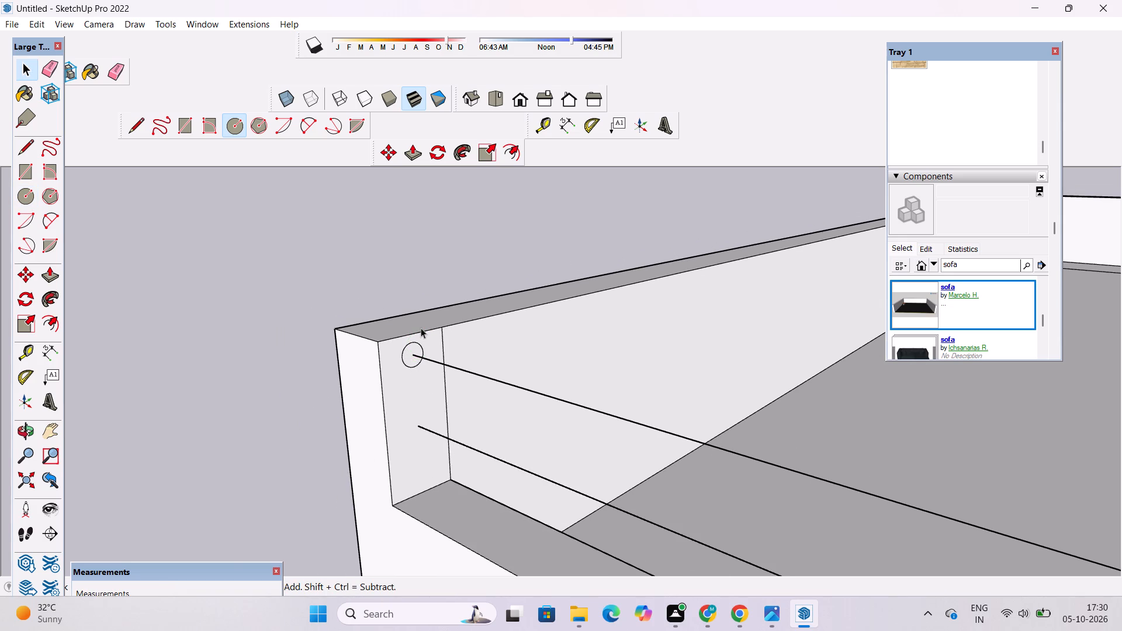
scroll(413, 360, "up", 11)
double_click(413, 360)
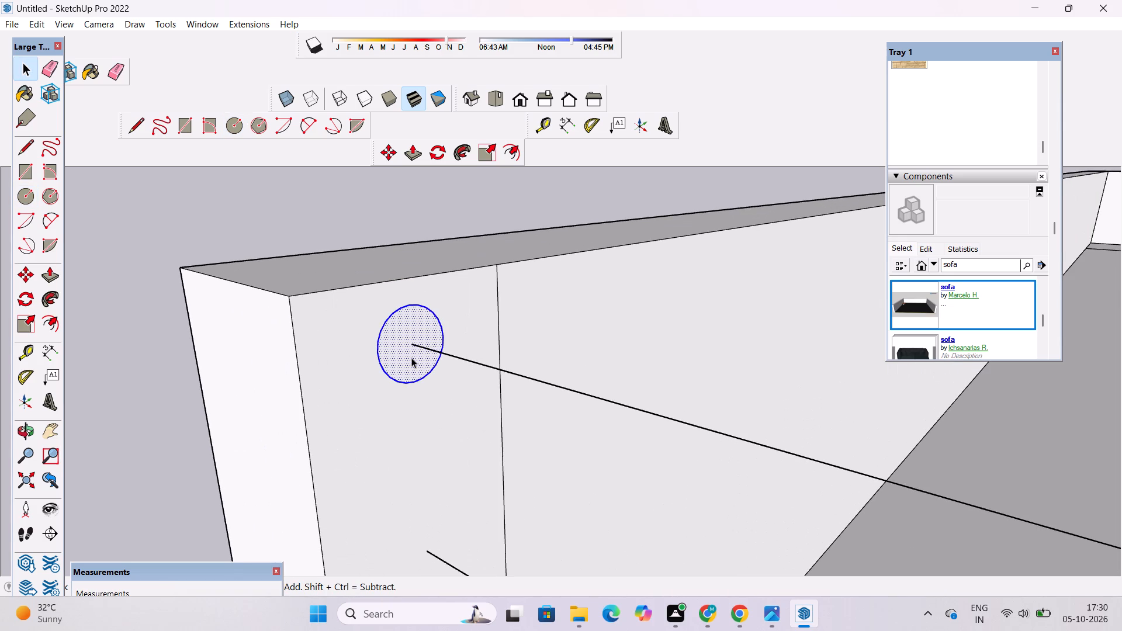
key("m")
scroll(385, 307, "down", 4)
scroll(411, 382, "up", 4)
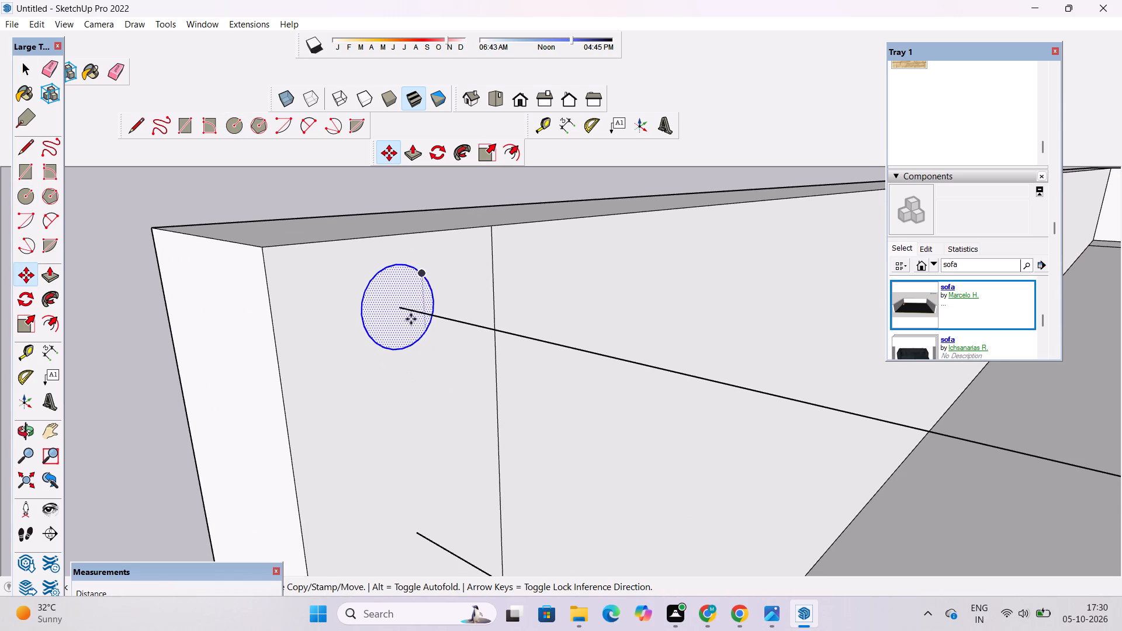
left_click(398, 308)
scroll(409, 341, "down", 6)
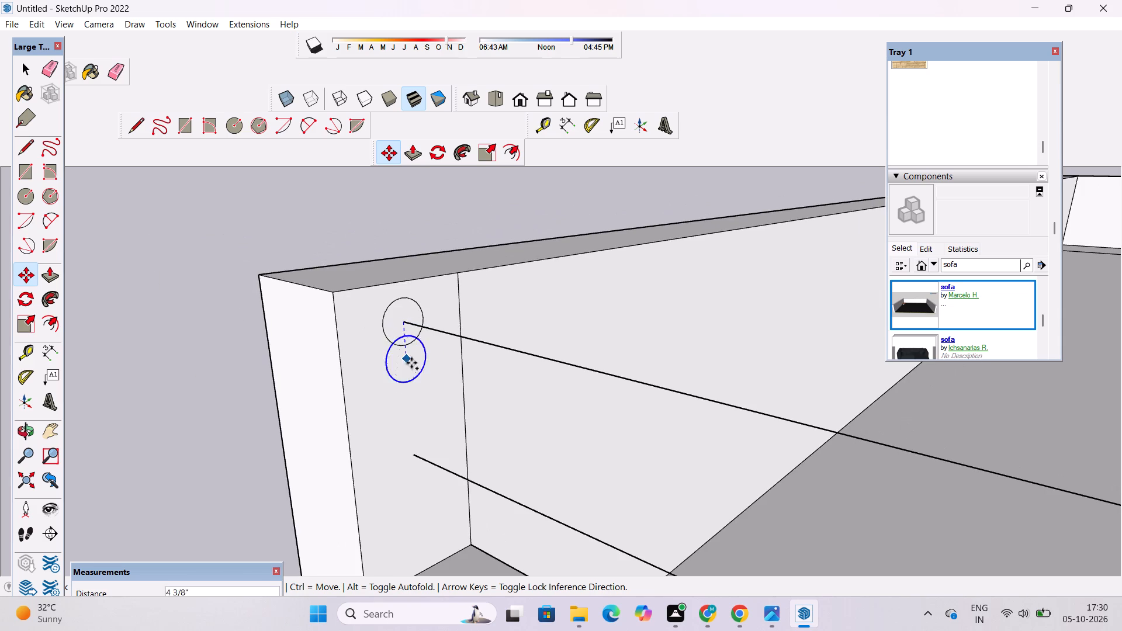
left_click(414, 456)
key("space")
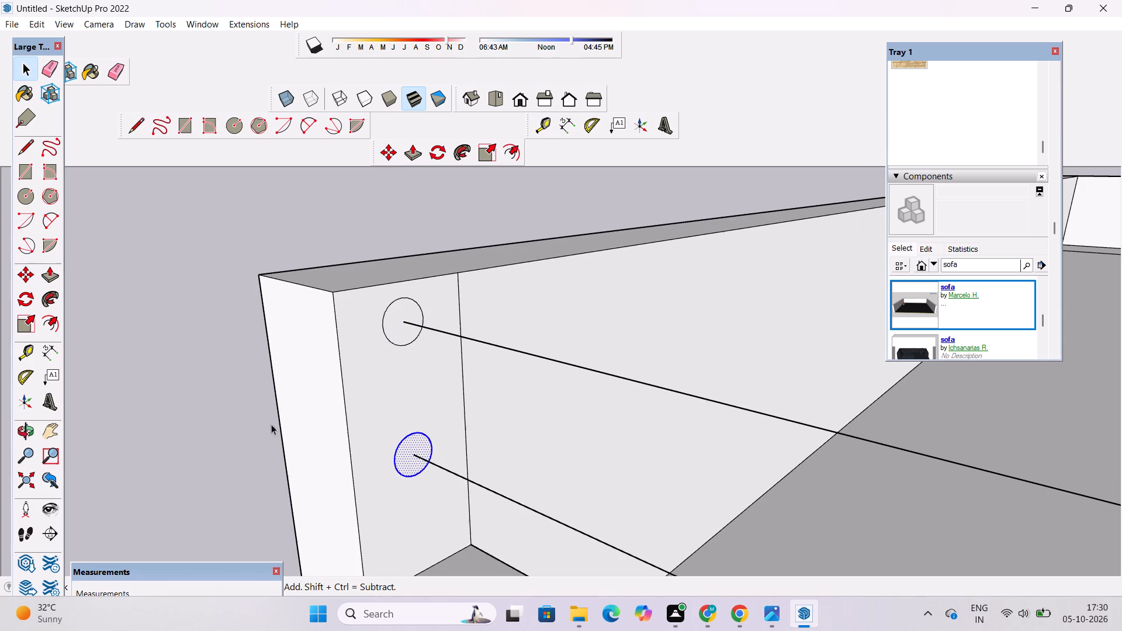
left_click(250, 418)
Examine the two circles and the rail lines starting from them at the parapet wall's end face.
scroll(335, 348, "down", 2)
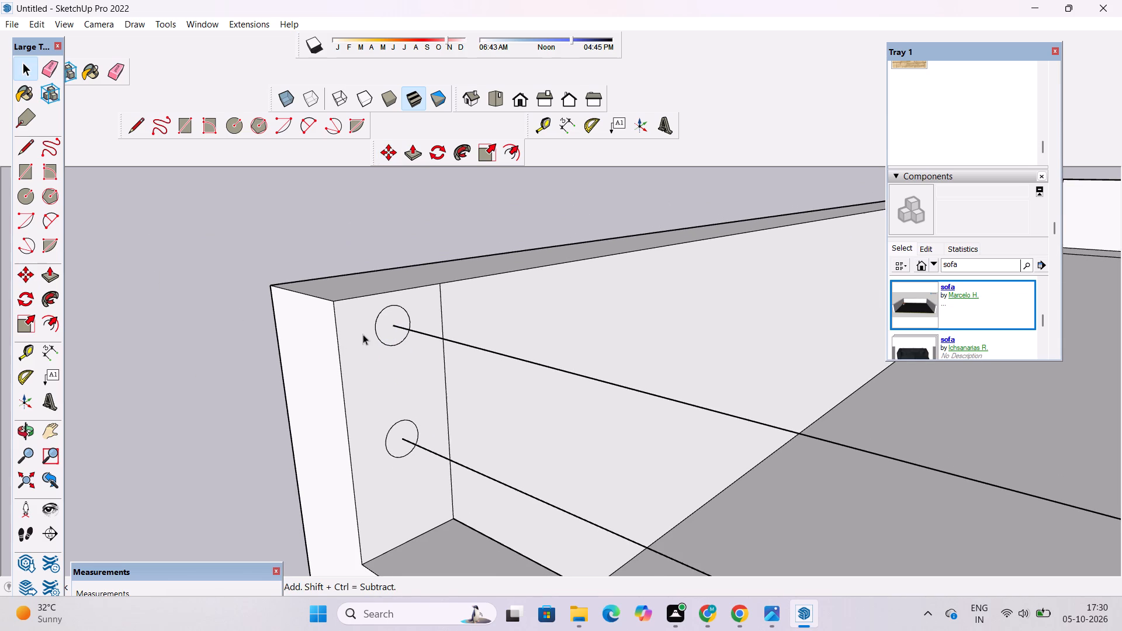
scroll(366, 333, "down", 1)
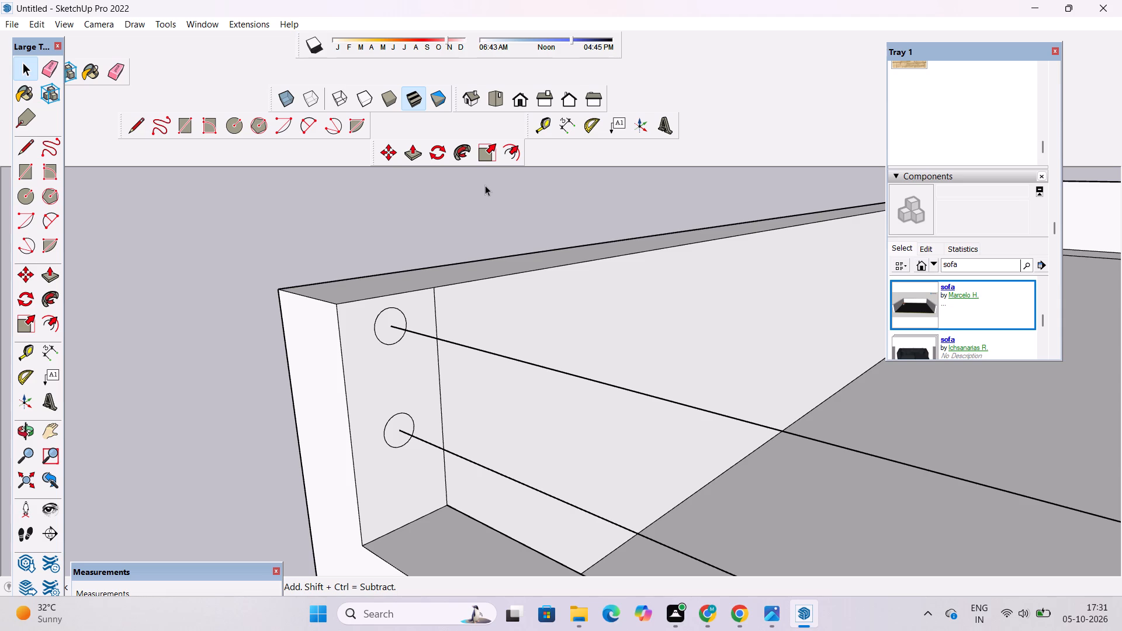
scroll(497, 220, "down", 5)
scroll(497, 220, "up", 1)
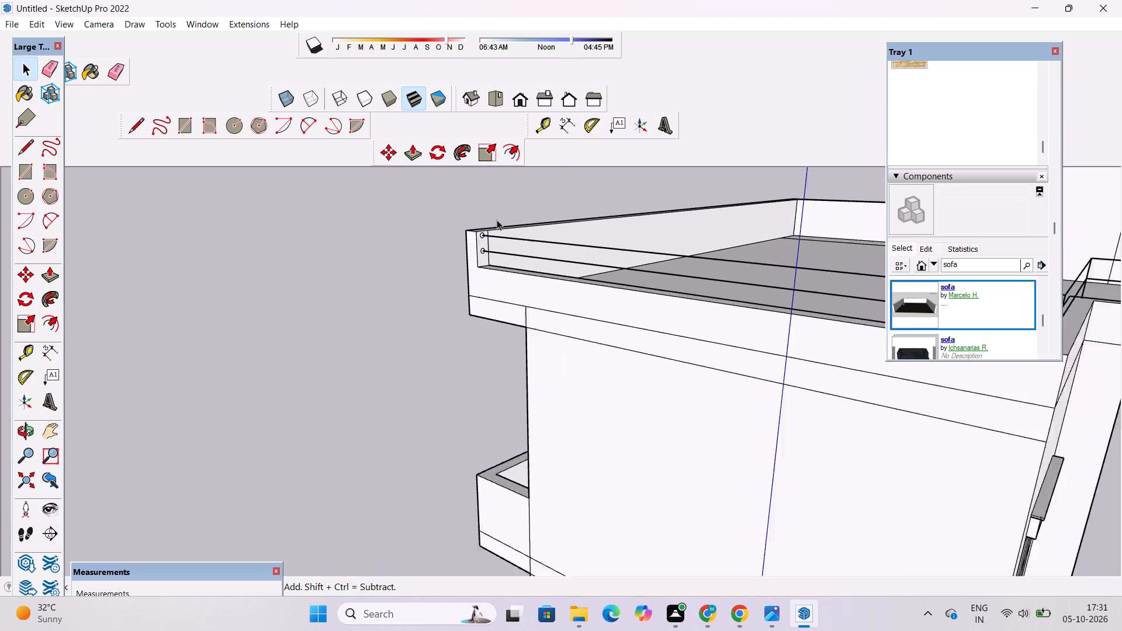
scroll(497, 220, "up", 3)
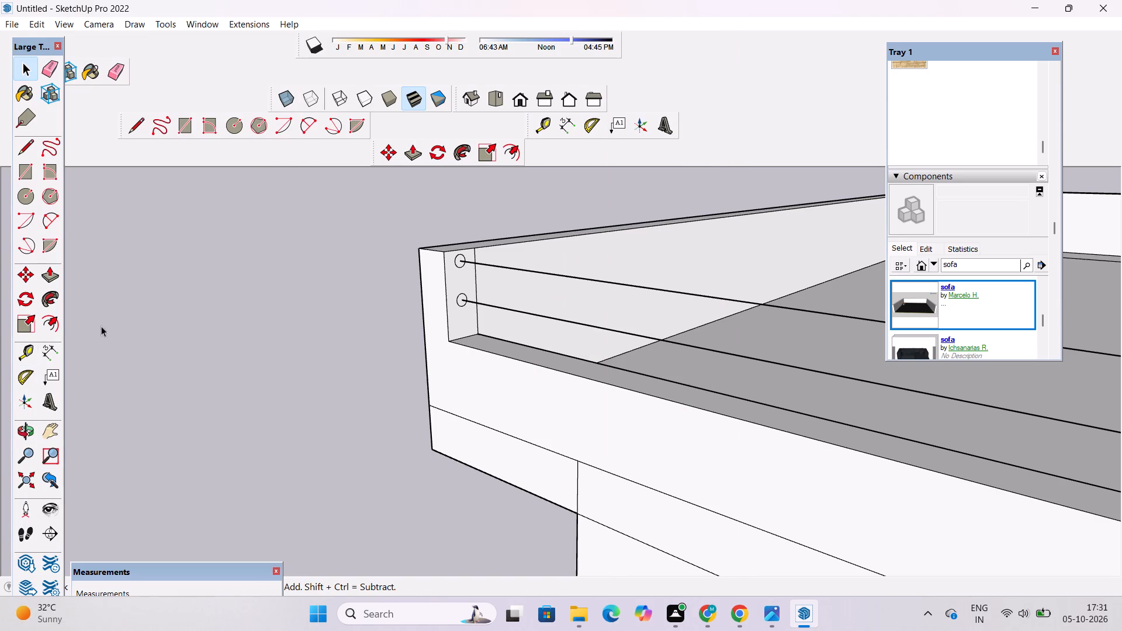
key("o")
scroll(179, 358, "down", 4)
left_click_drag(219, 382, 304, 398)
scroll(314, 391, "up", 2)
left_click_drag(360, 386, 307, 401, "shift")
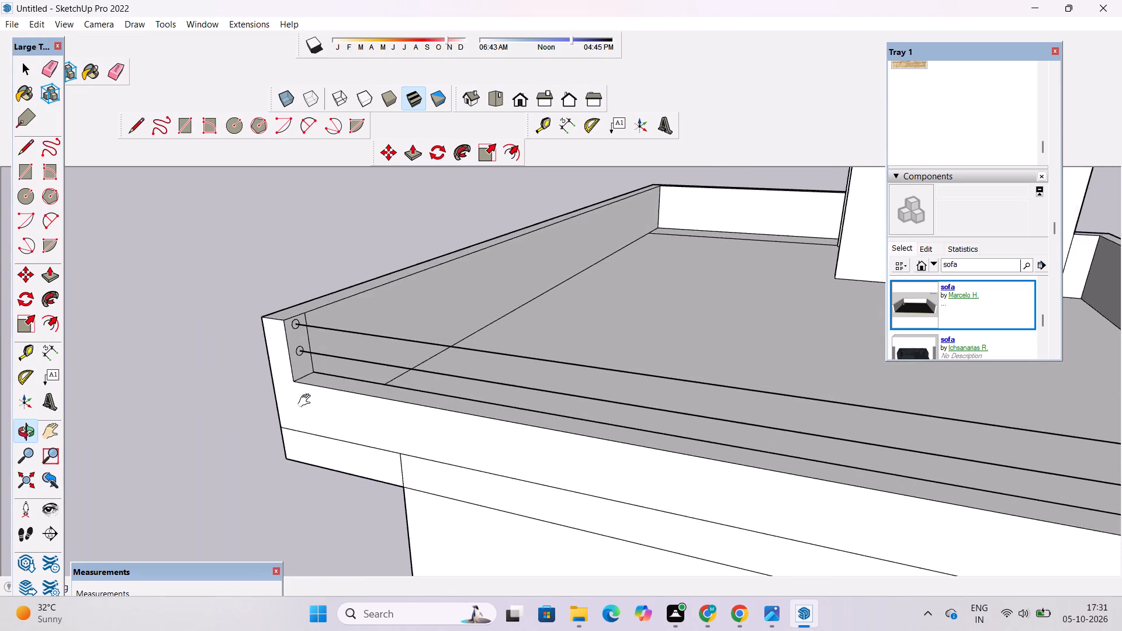
left_click_drag(307, 401, 301, 403, "shift")
left_click_drag(300, 403, 271, 371)
scroll(260, 325, "up", 5)
left_click_drag(292, 342, 273, 359, "shift")
scroll(271, 334, "up", 4)
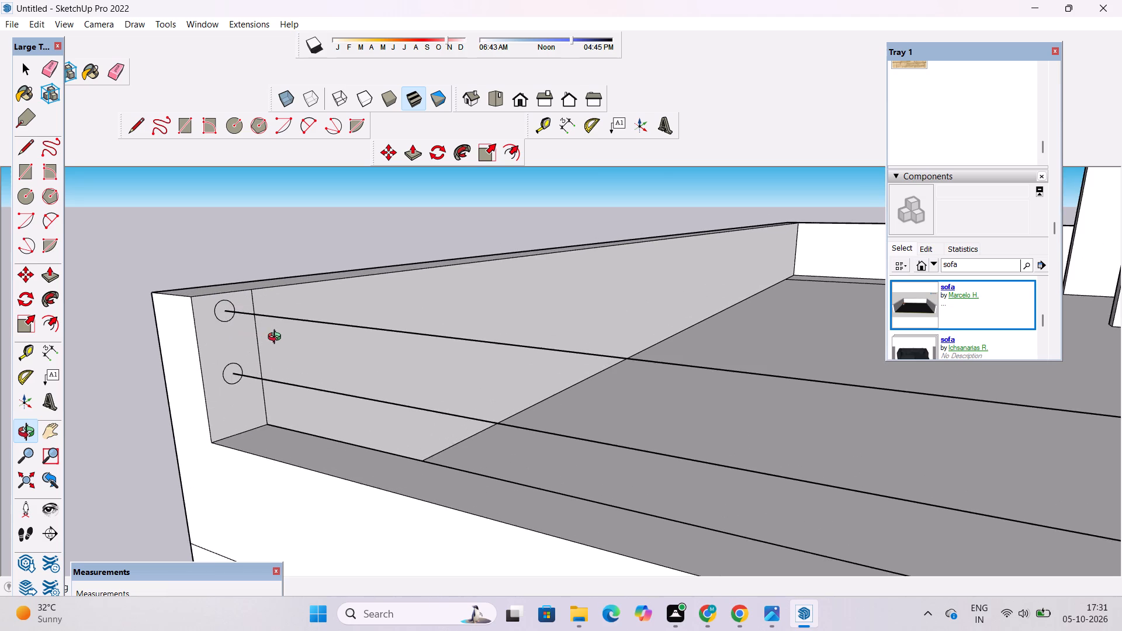
left_click_drag(281, 340, 290, 346, "shift")
left_click_drag(292, 355, 266, 363)
left_click_drag(238, 355, 243, 361, "shift")
scroll(252, 354, "up", 3)
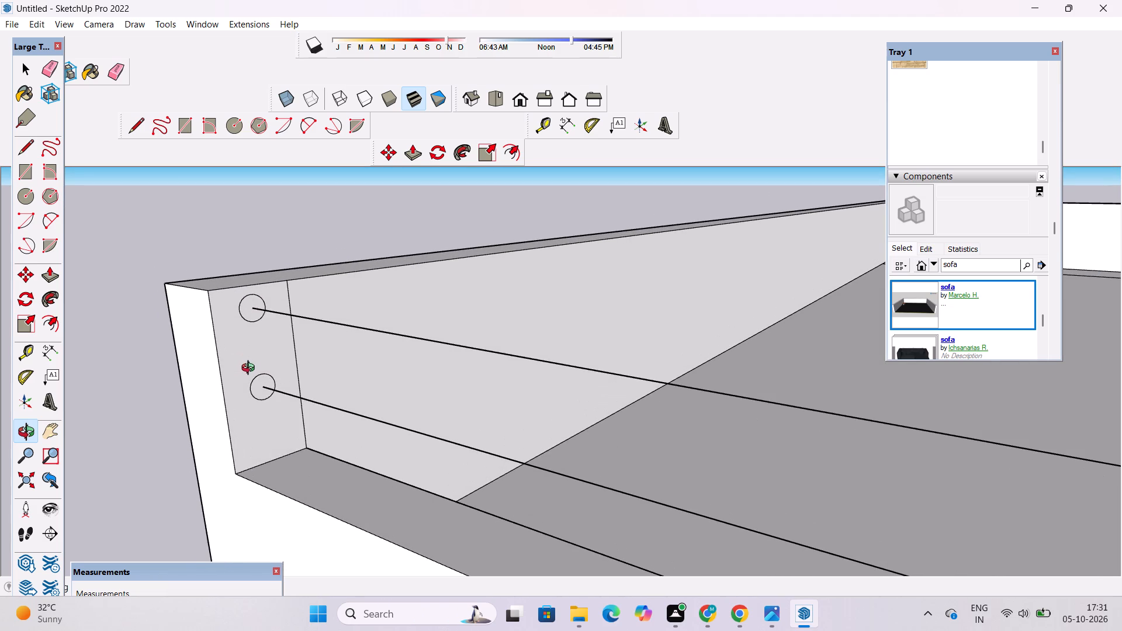
scroll(261, 344, "up", 4)
left_click_drag(266, 313, 273, 325, "shift")
scroll(271, 332, "up", 1)
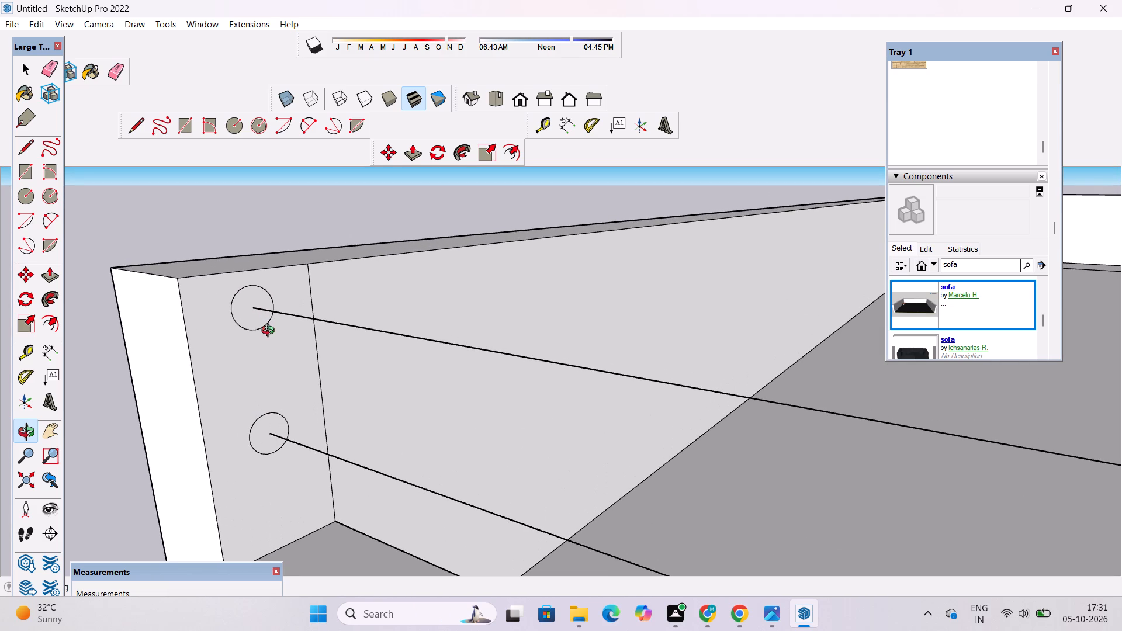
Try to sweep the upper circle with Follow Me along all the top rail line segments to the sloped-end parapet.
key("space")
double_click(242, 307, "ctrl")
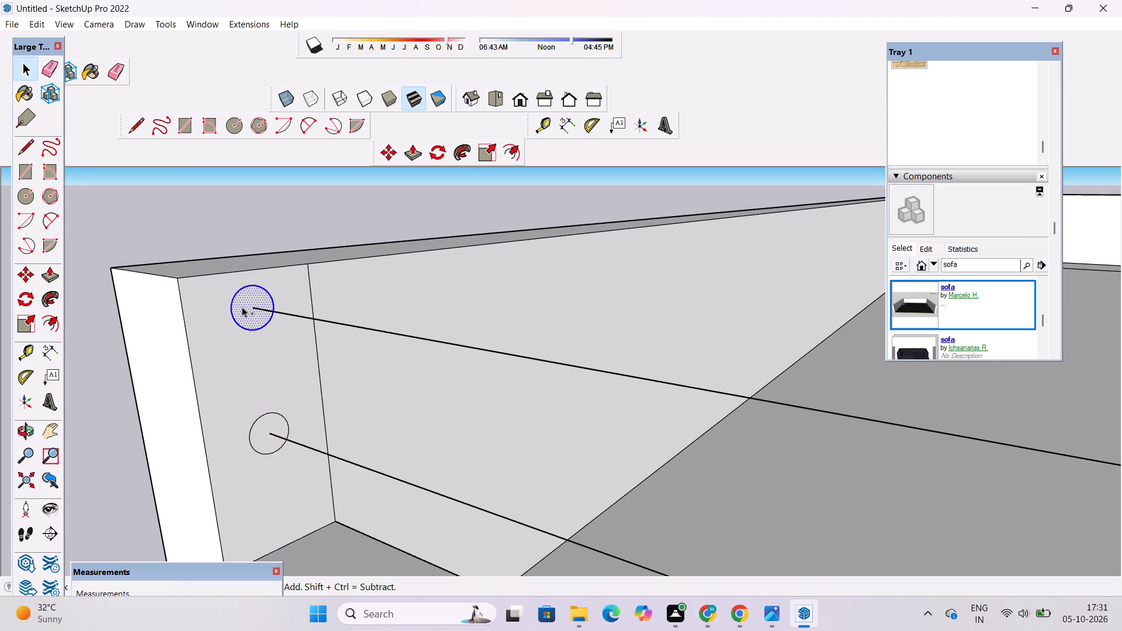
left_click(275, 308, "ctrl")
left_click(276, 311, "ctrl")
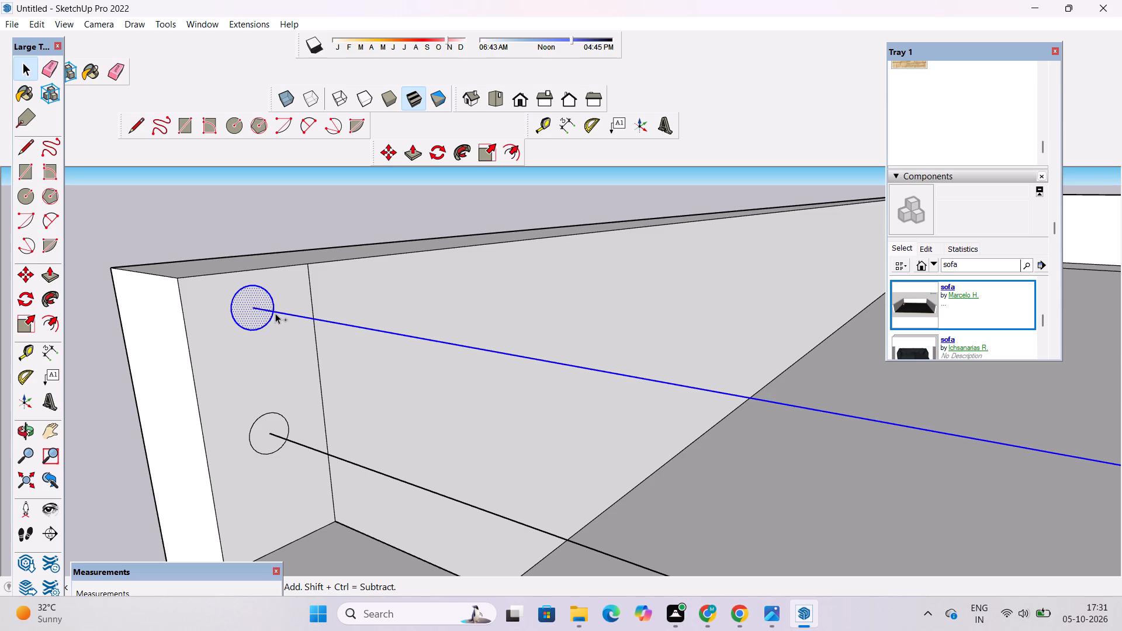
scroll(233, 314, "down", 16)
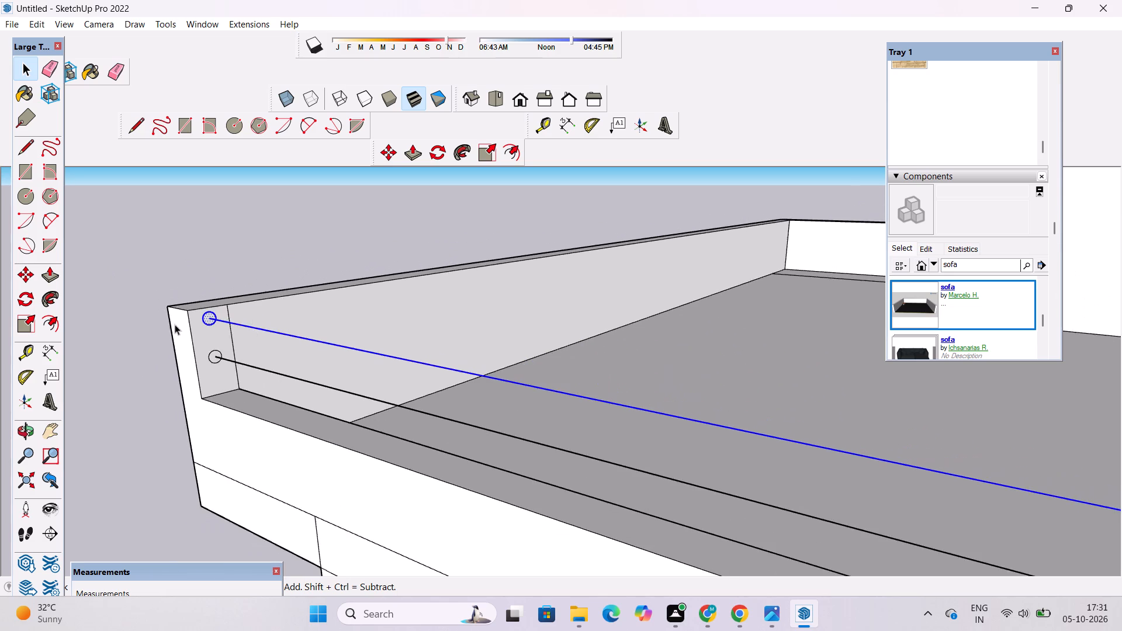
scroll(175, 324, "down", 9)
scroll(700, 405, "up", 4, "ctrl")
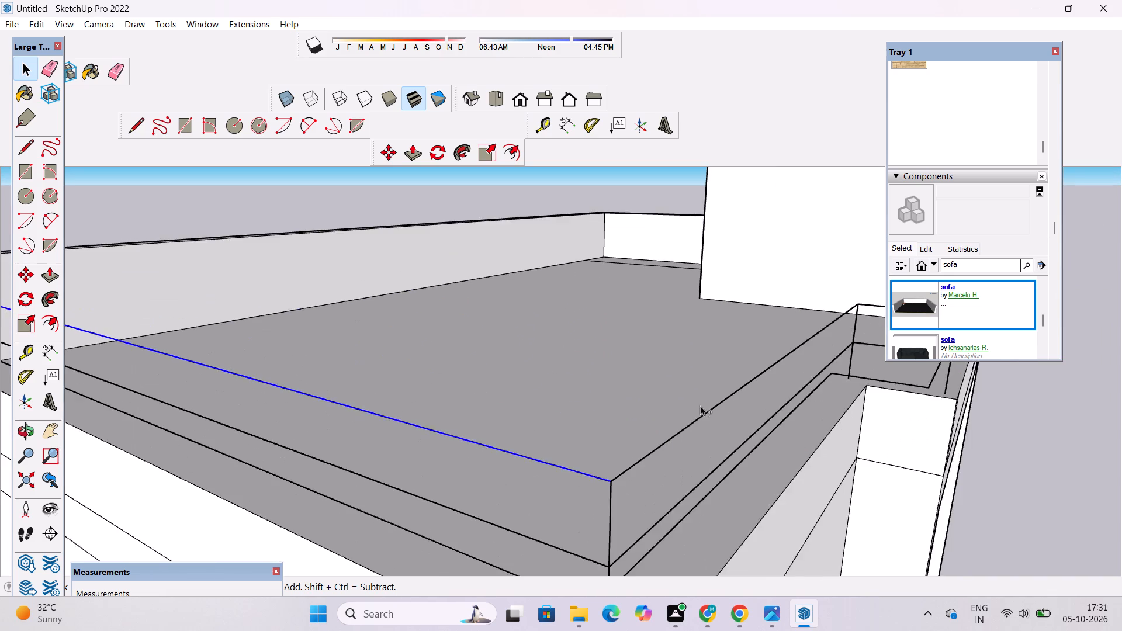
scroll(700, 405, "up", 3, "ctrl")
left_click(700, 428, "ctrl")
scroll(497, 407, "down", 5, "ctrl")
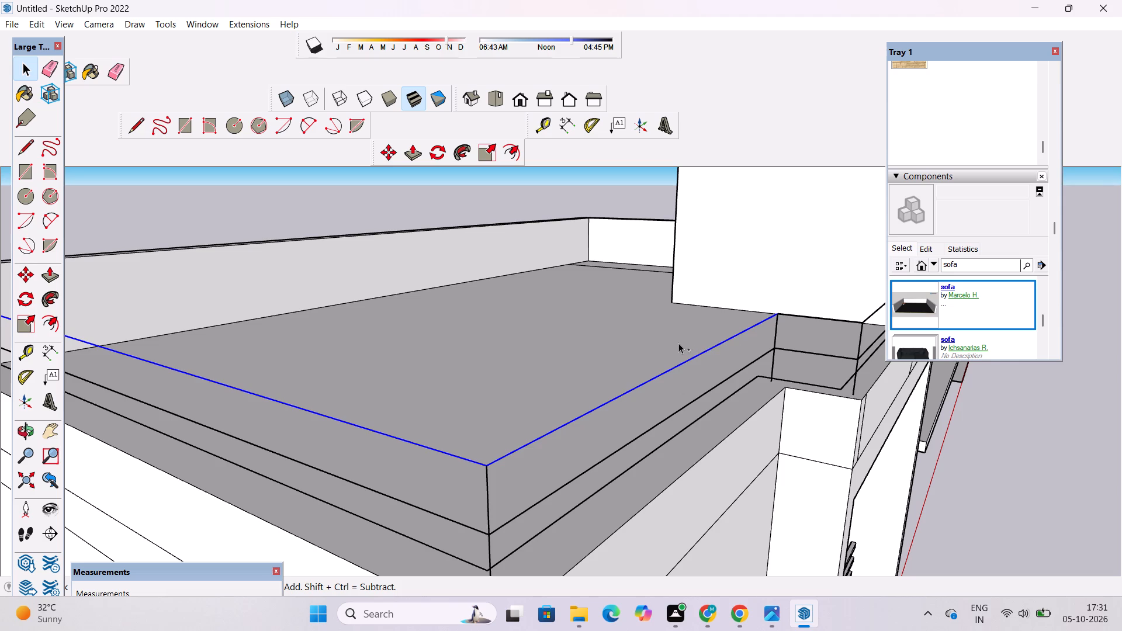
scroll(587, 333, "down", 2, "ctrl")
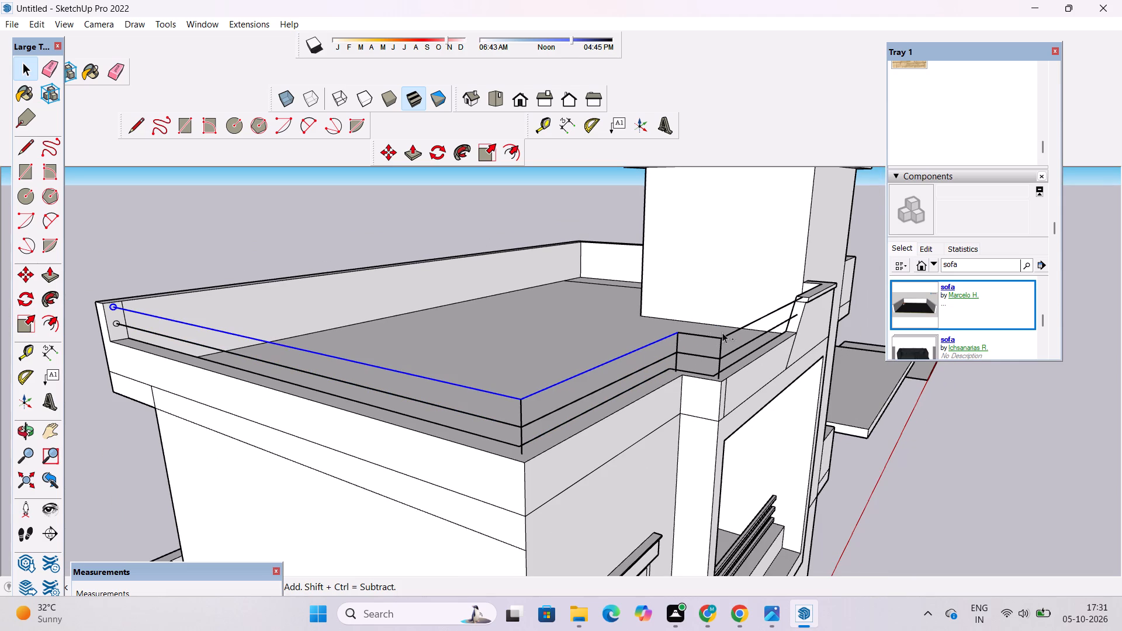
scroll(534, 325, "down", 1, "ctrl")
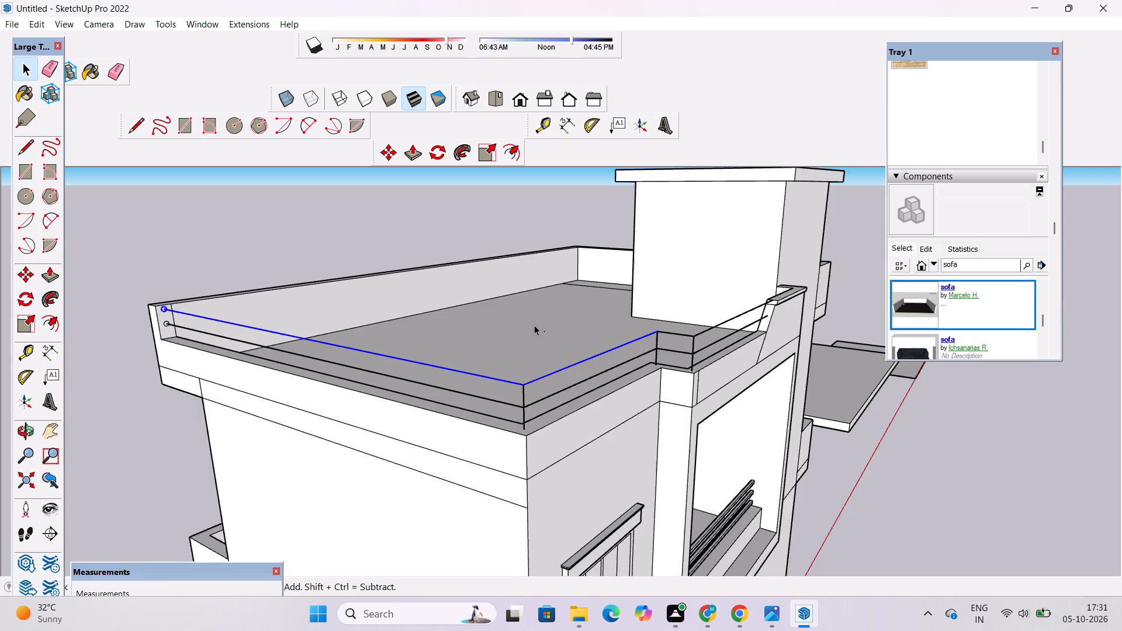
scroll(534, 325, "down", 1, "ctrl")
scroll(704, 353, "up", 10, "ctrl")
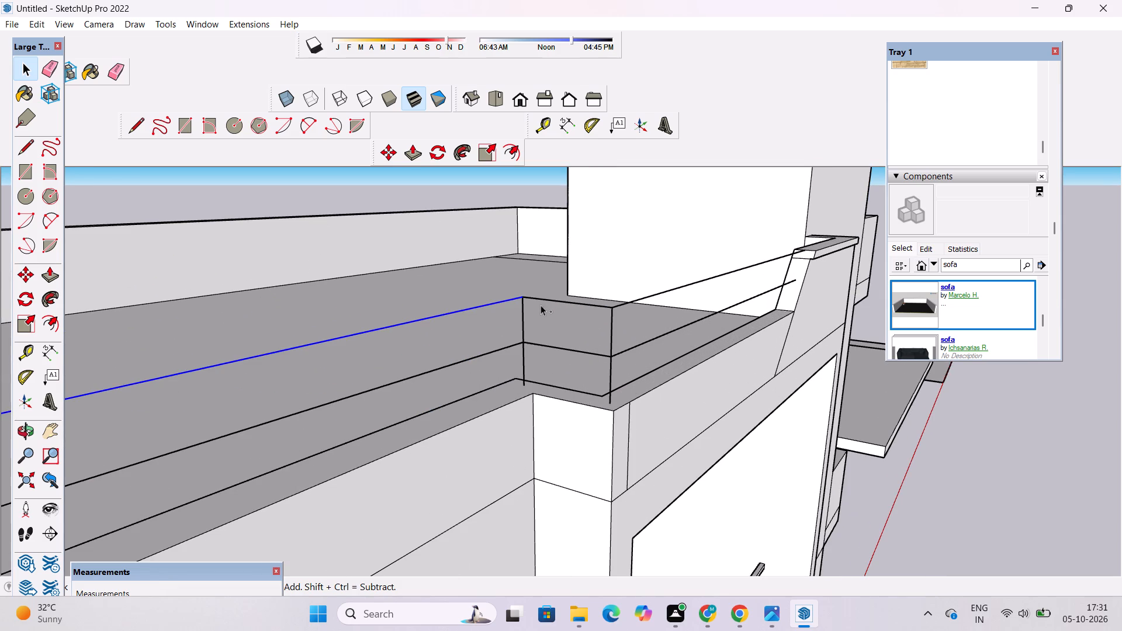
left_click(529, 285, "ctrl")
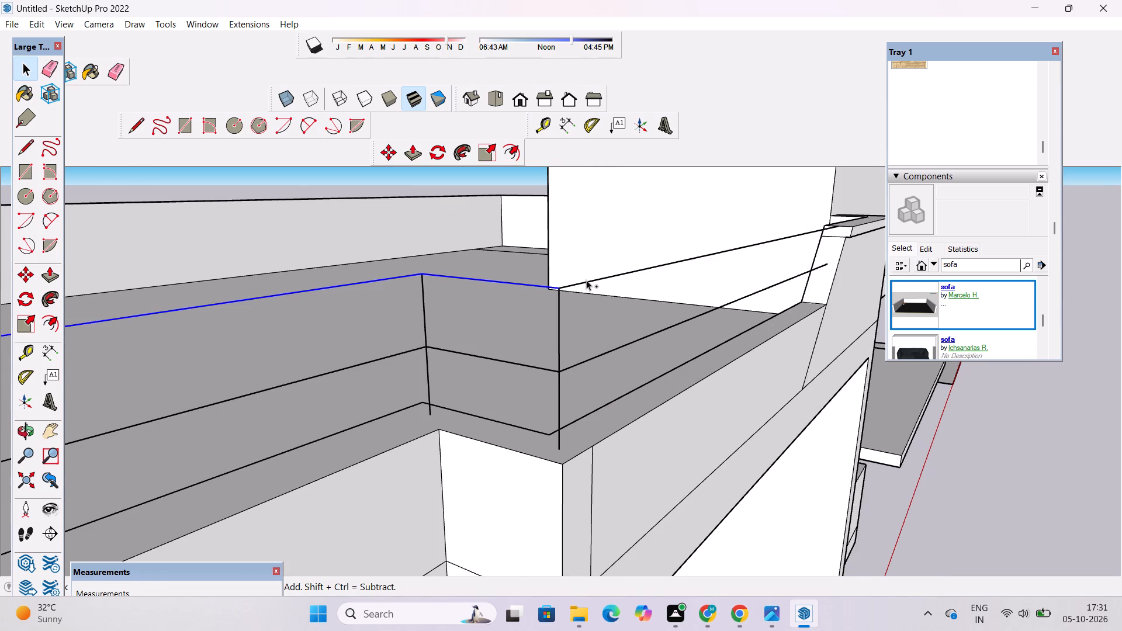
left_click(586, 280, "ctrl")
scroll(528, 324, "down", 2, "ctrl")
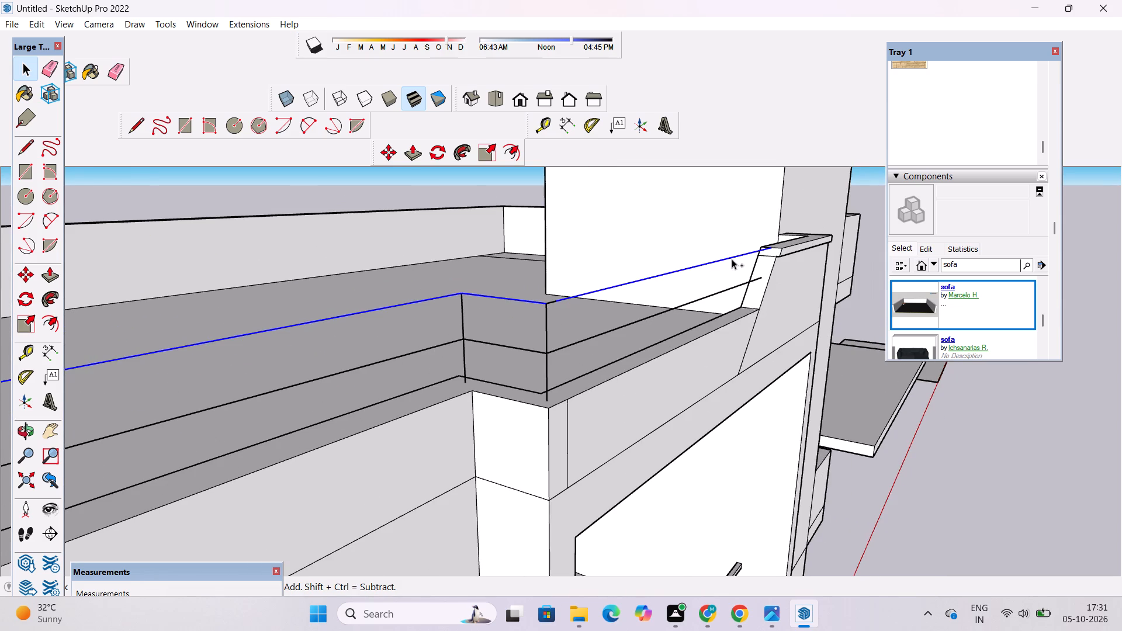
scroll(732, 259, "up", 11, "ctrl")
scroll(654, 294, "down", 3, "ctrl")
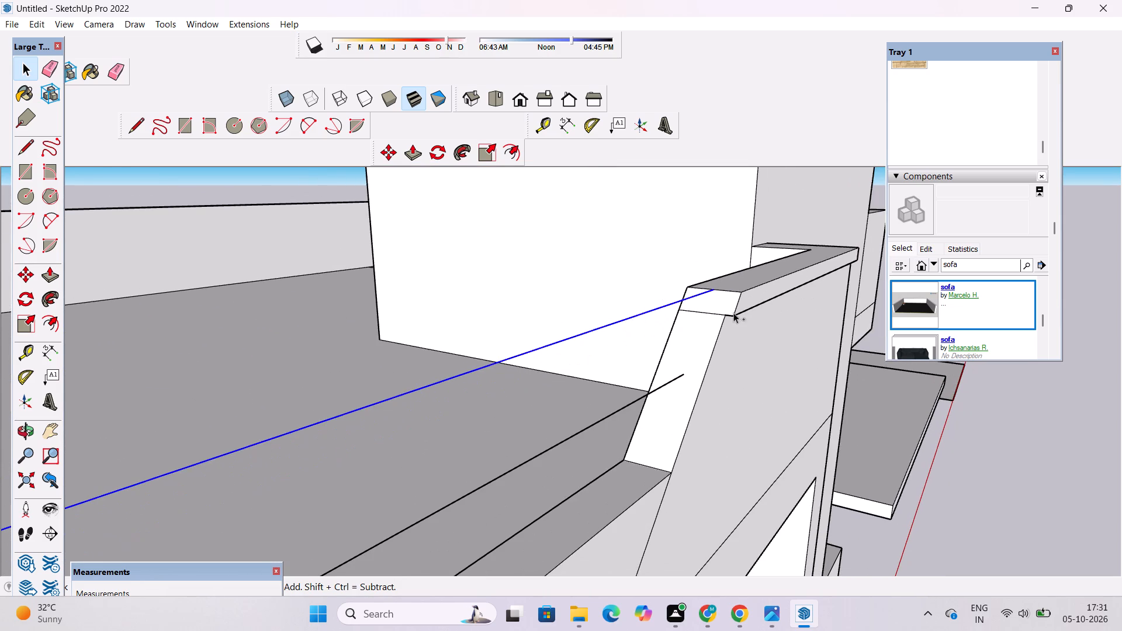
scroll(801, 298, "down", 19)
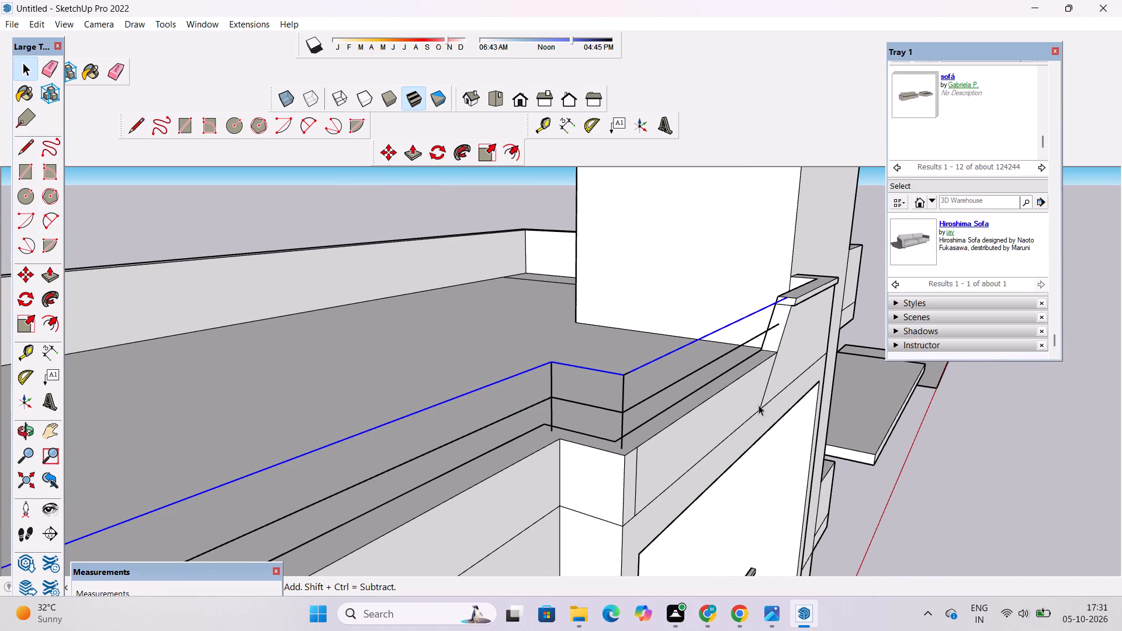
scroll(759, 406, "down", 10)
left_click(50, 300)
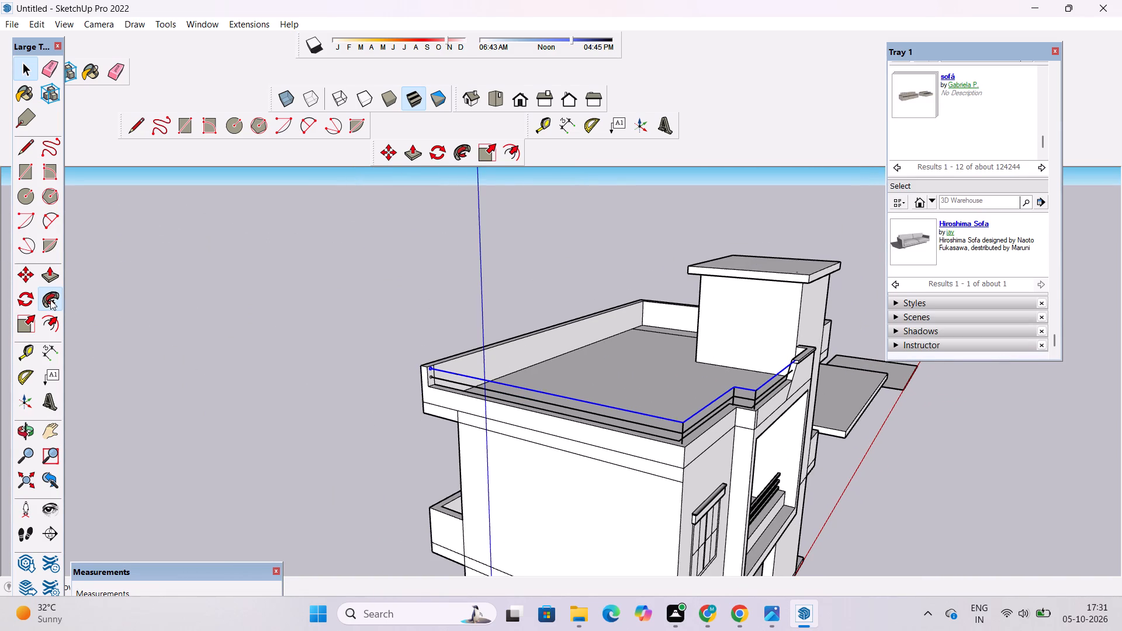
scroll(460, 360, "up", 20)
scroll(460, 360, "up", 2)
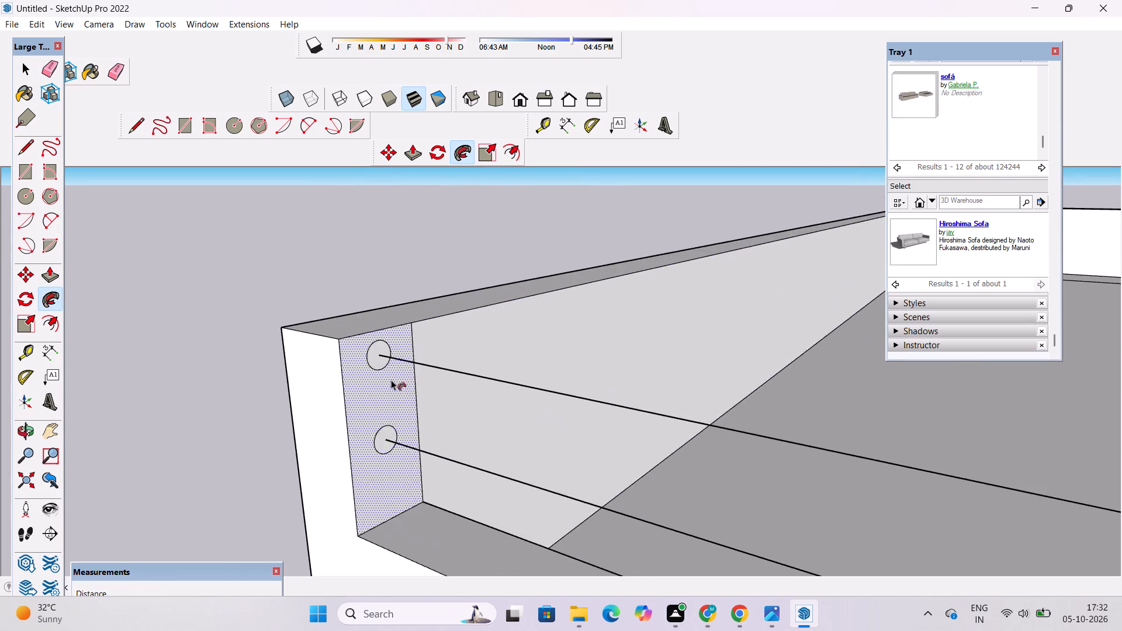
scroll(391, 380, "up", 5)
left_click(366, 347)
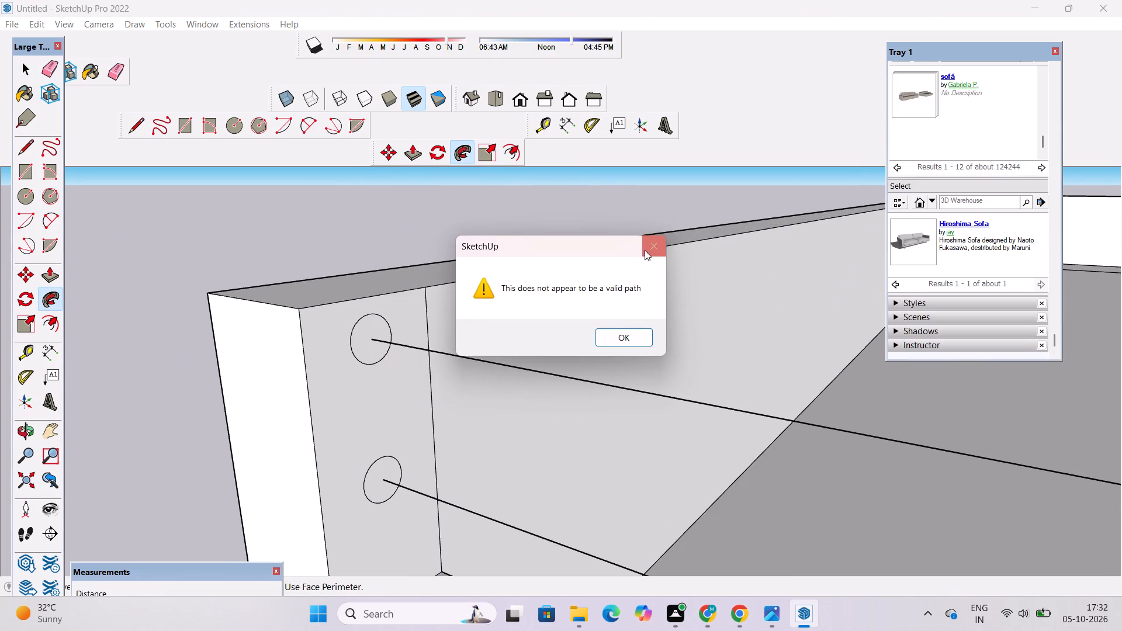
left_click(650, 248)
Push/Pull the top face of the sloped-end parapet's cap slightly upward where the top rail line meets it.
scroll(303, 352, "down", 6)
key("space")
scroll(211, 315, "down", 6)
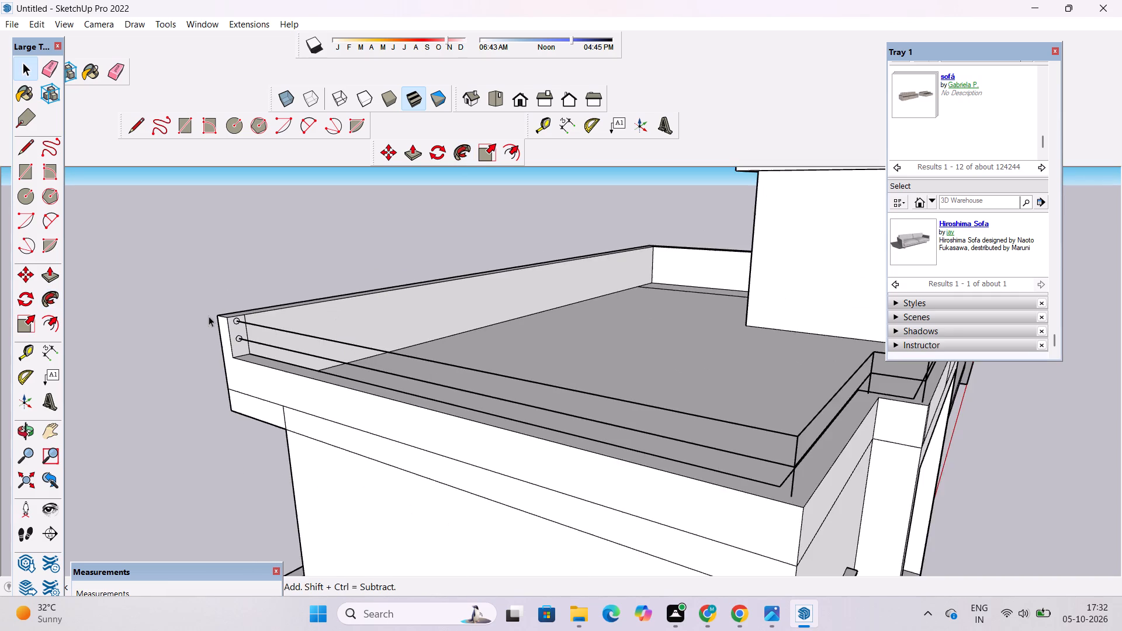
scroll(185, 325, "down", 6)
scroll(594, 307, "up", 11)
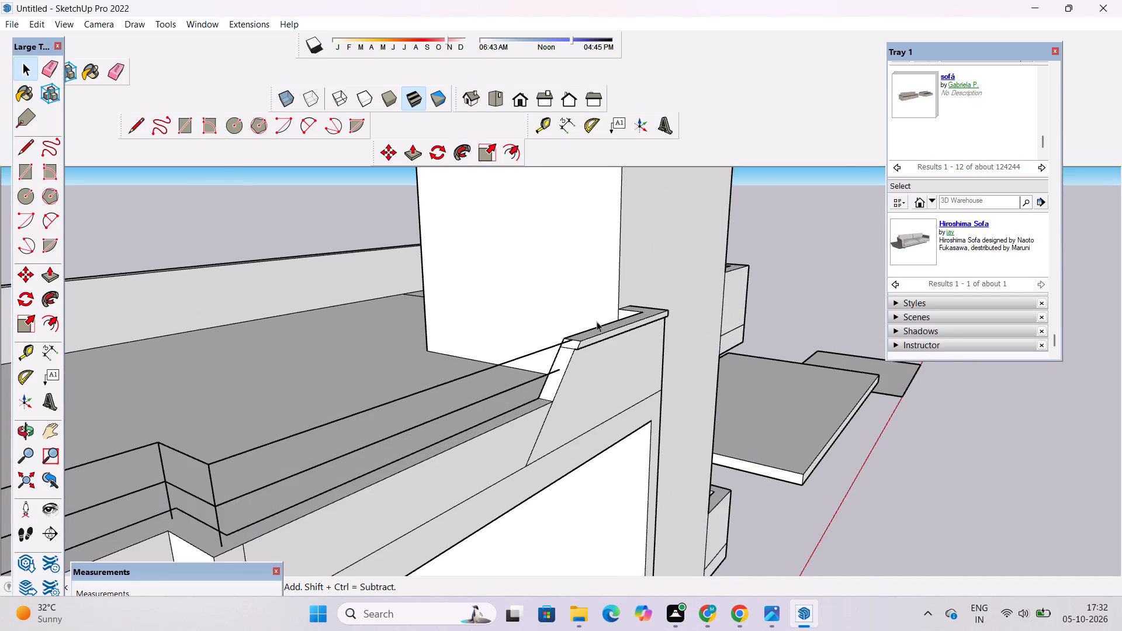
scroll(597, 321, "up", 5)
left_click(598, 349)
scroll(598, 349, "up", 4)
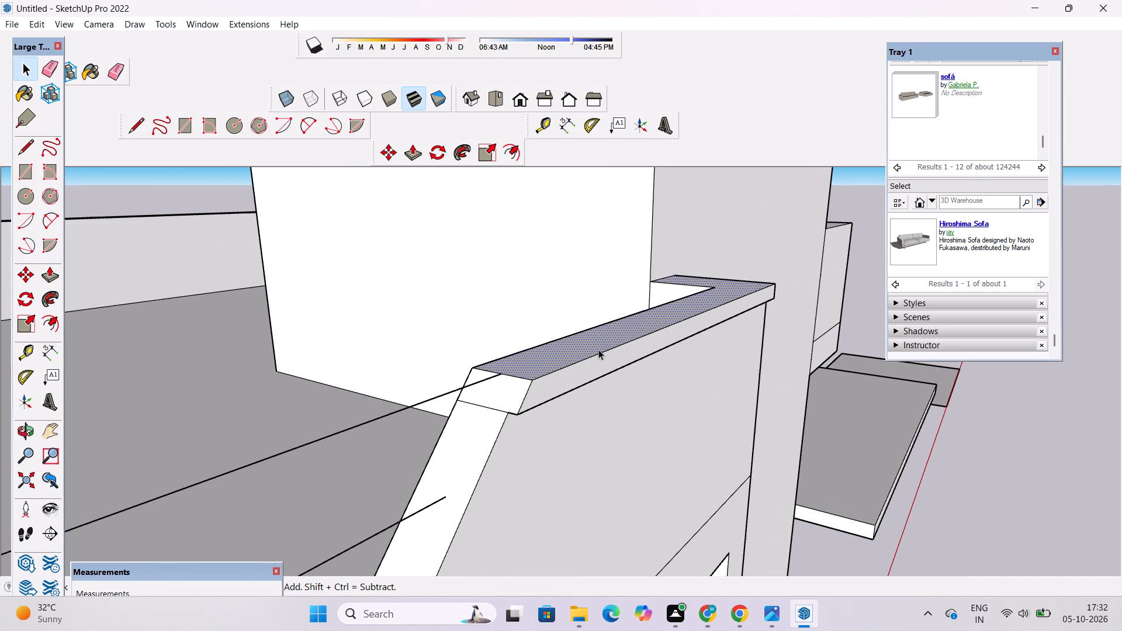
key("p")
left_click(598, 349)
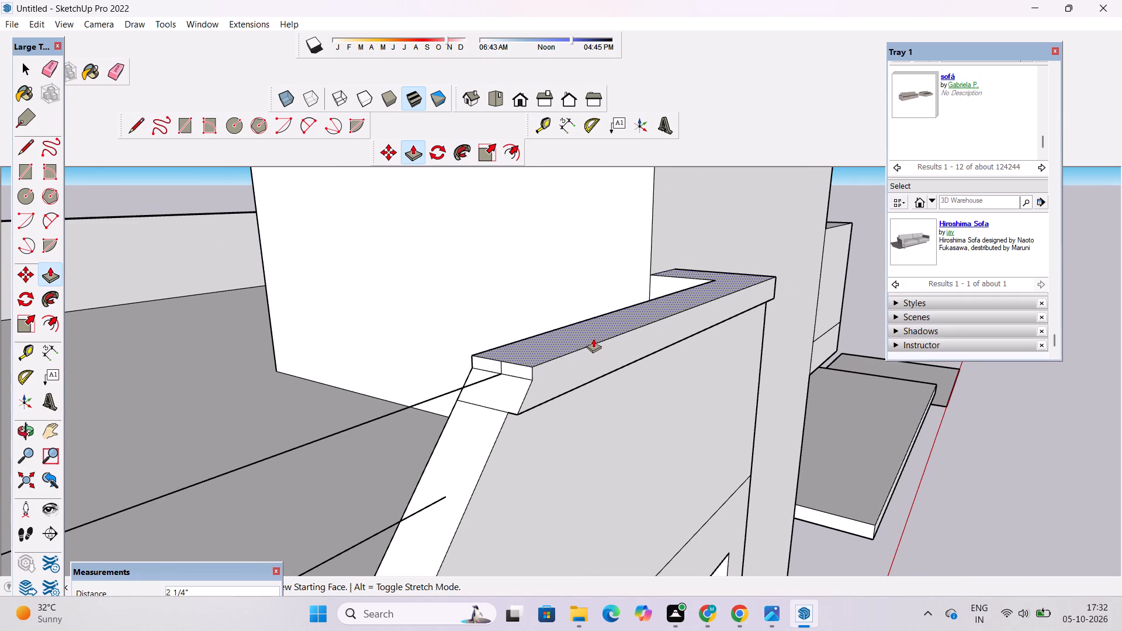
left_click(592, 337)
key("space")
Erase the short vertical edge on the raised cap's end face, just above the end of the top rail line.
scroll(505, 372, "up", 6)
key("e")
scroll(496, 370, "up", 4)
left_click(498, 360)
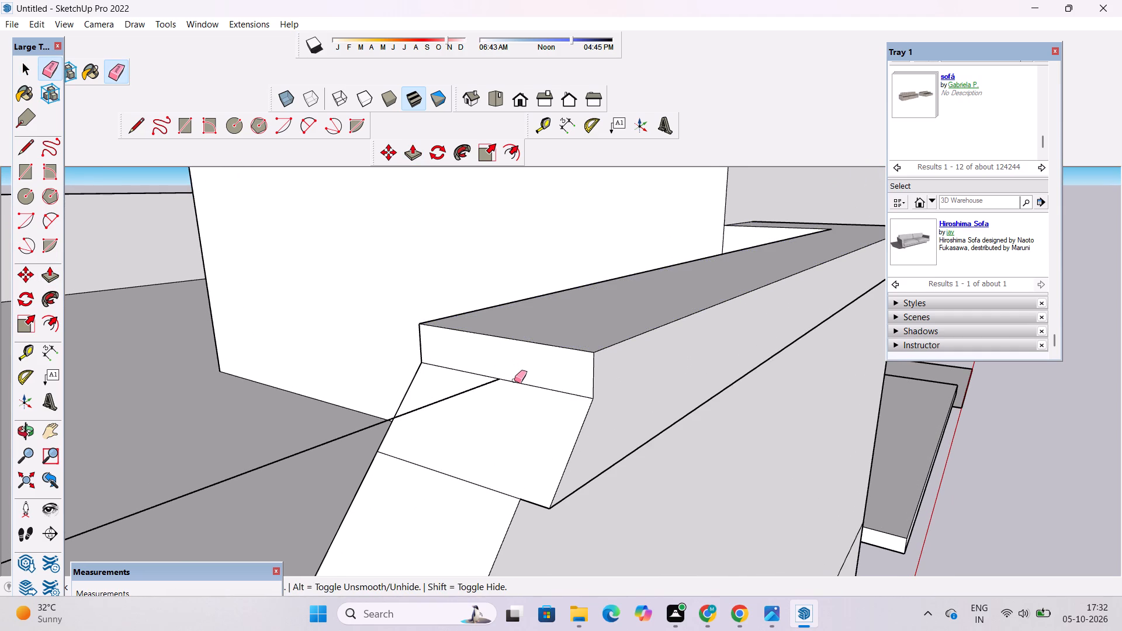
scroll(511, 385, "down", 5)
key("space")
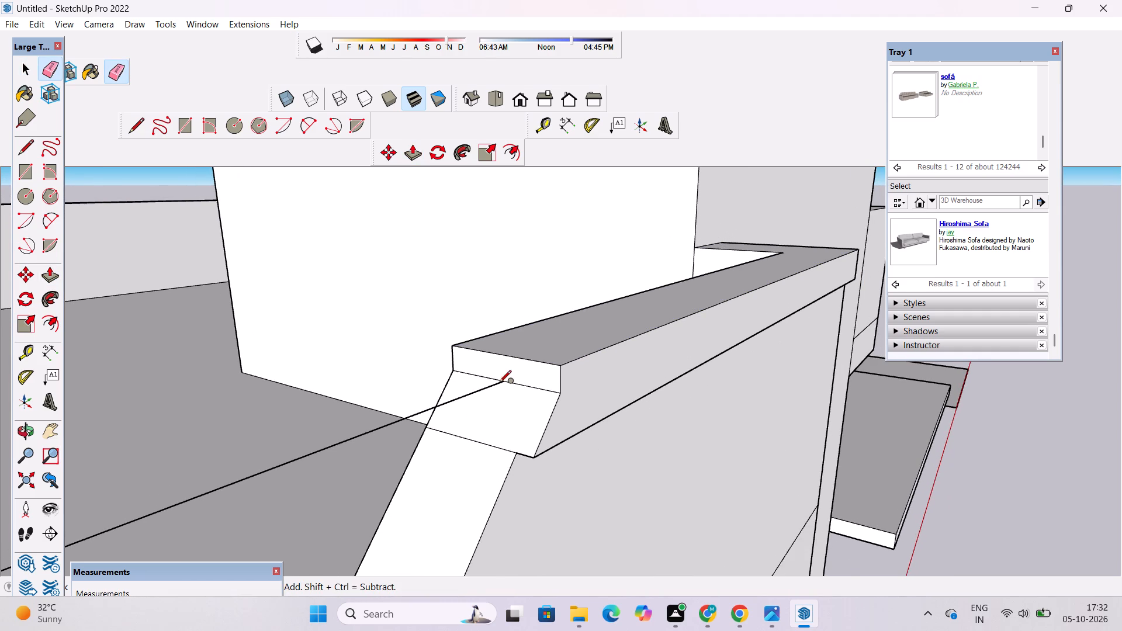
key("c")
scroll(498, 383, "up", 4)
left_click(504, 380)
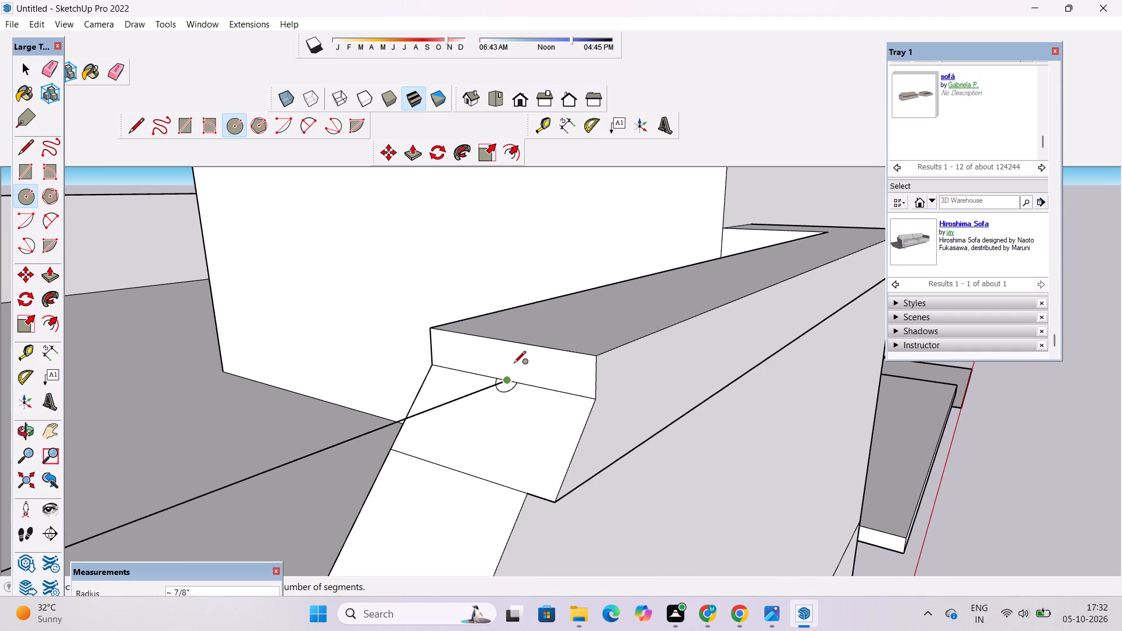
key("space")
Examine the rail lines around the roof edge between the sloped-end parapet and the wall end carrying the circles.
scroll(606, 391, "down", 8)
key("o")
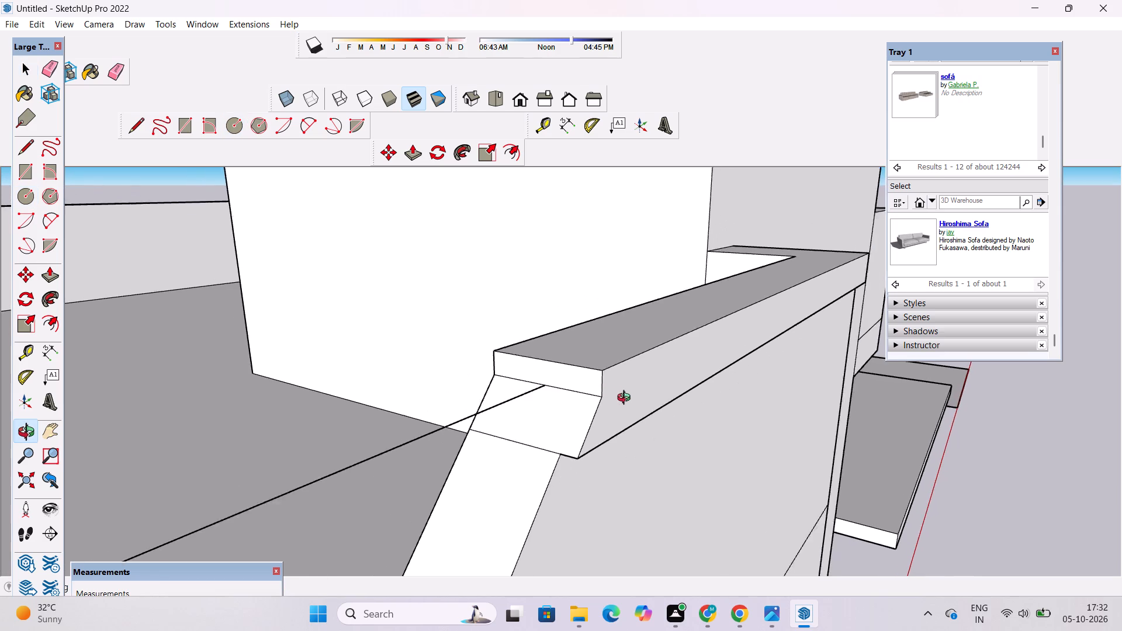
scroll(626, 399, "down", 2)
left_click_drag(377, 439, 556, 421, "shift")
scroll(557, 410, "down", 13)
left_click_drag(550, 438, 629, 382, "shift")
left_click_drag(528, 410, 663, 368)
left_click_drag(486, 389, 539, 407, "shift")
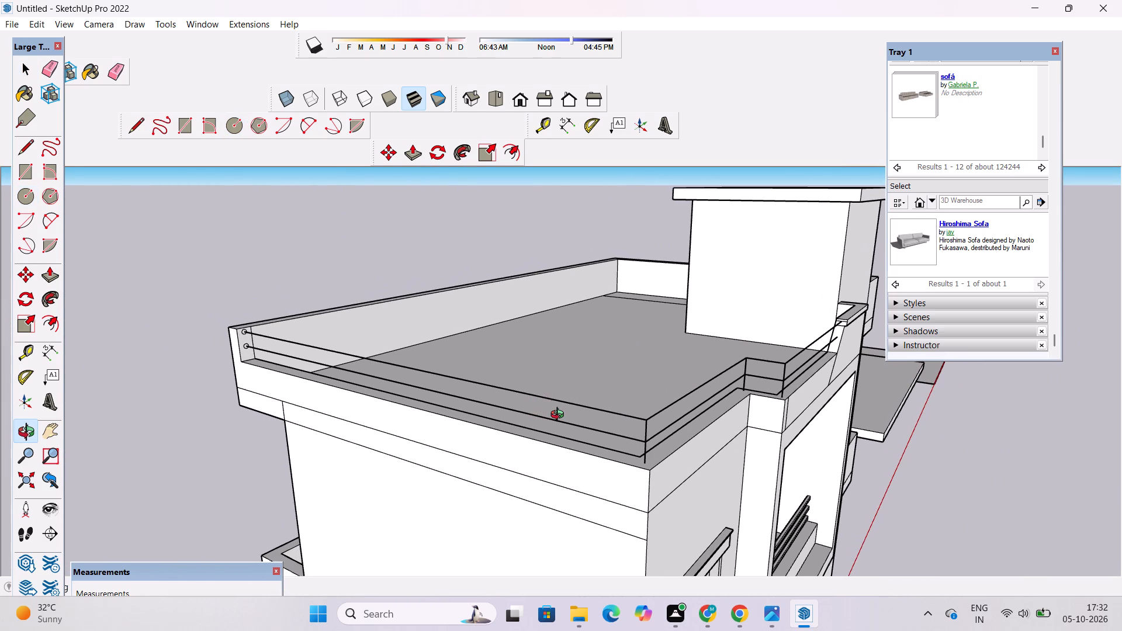
left_click_drag(592, 421, 553, 423)
left_click_drag(546, 419, 620, 397, "shift")
Sweep the upper circle with Follow Me along the first two top rail line segments, ending at the roof edge's inner corner.
scroll(393, 318, "up", 5)
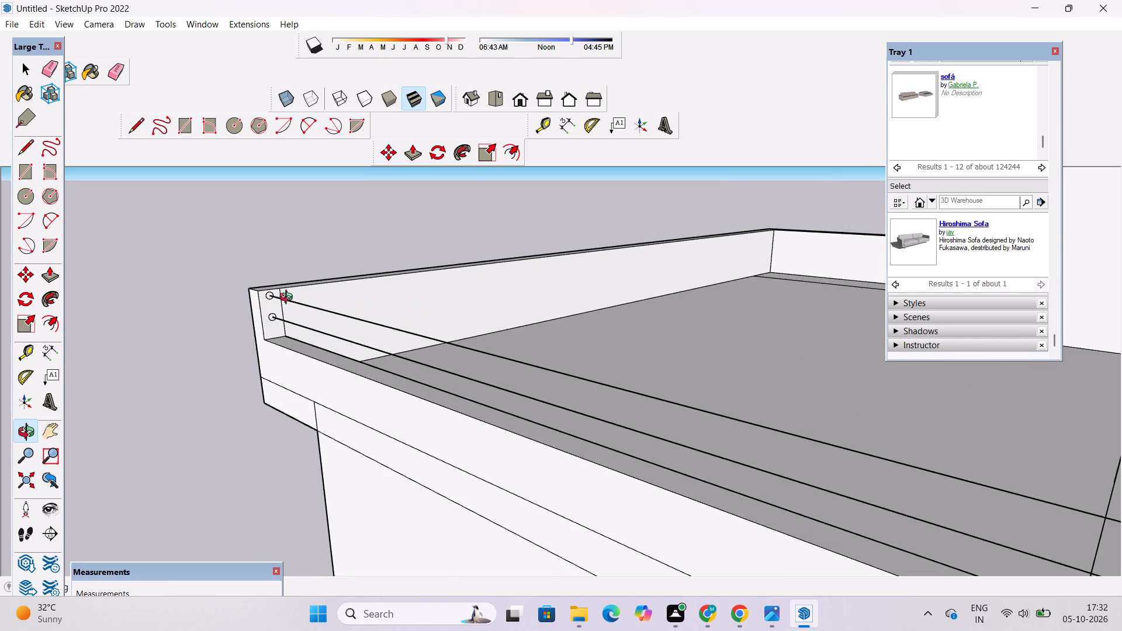
scroll(289, 299, "up", 8)
left_click_drag(273, 300, 296, 323, "shift")
scroll(280, 329, "up", 9, "shift")
left_click_drag(282, 339, 292, 353, "shift")
key("space")
scroll(292, 353, "up", 4)
double_click(292, 346)
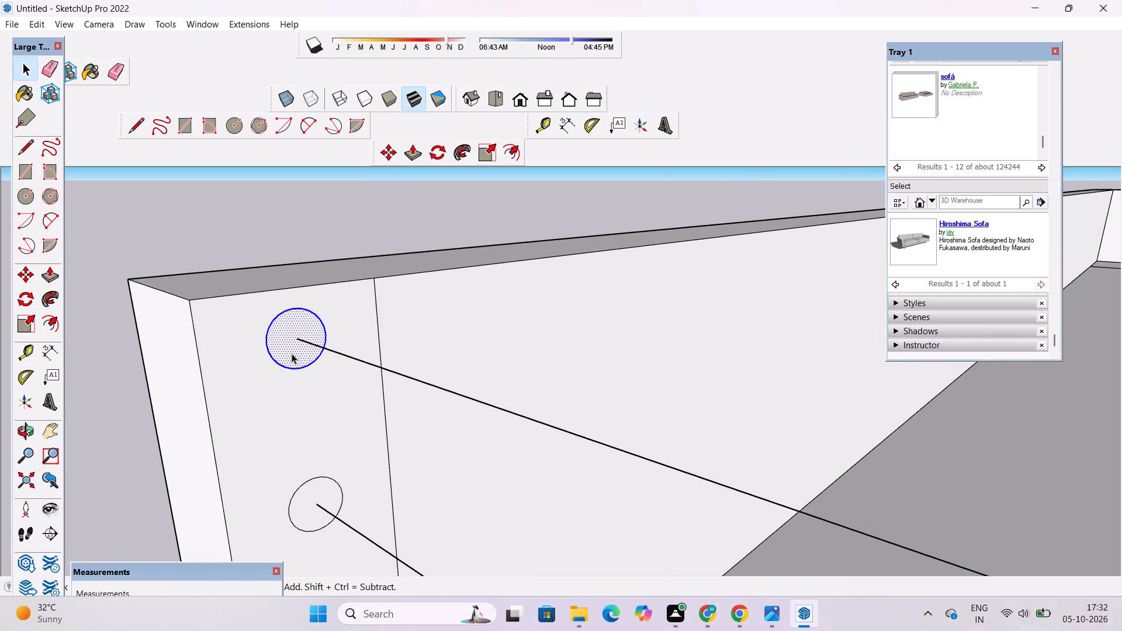
left_click(342, 354, "ctrl")
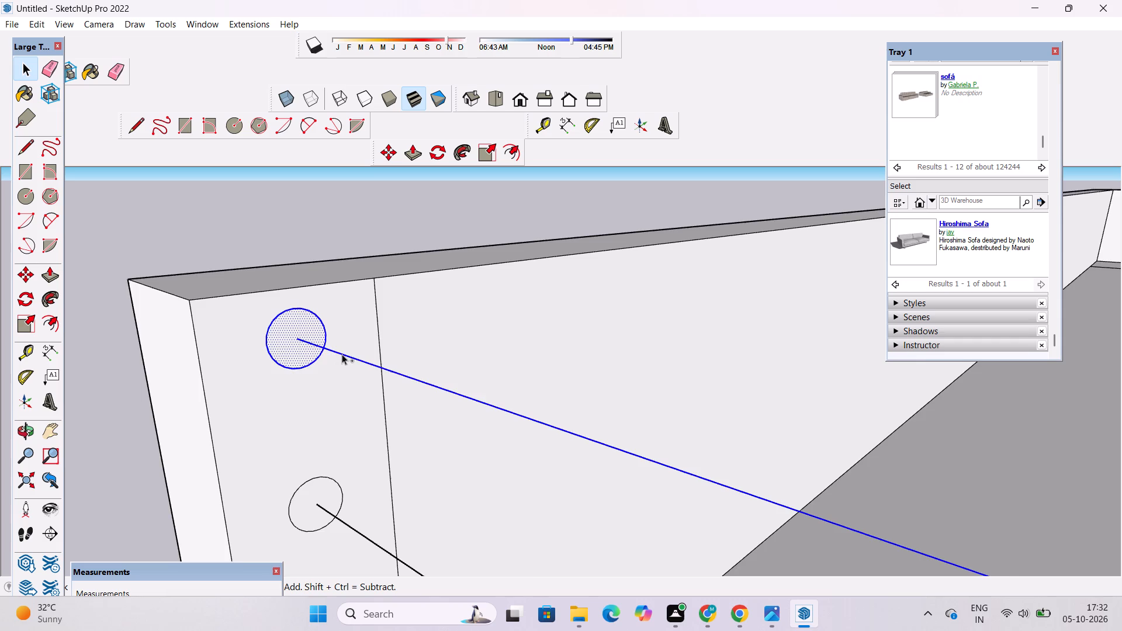
scroll(242, 301, "down", 20, "ctrl")
scroll(242, 301, "down", 5, "ctrl")
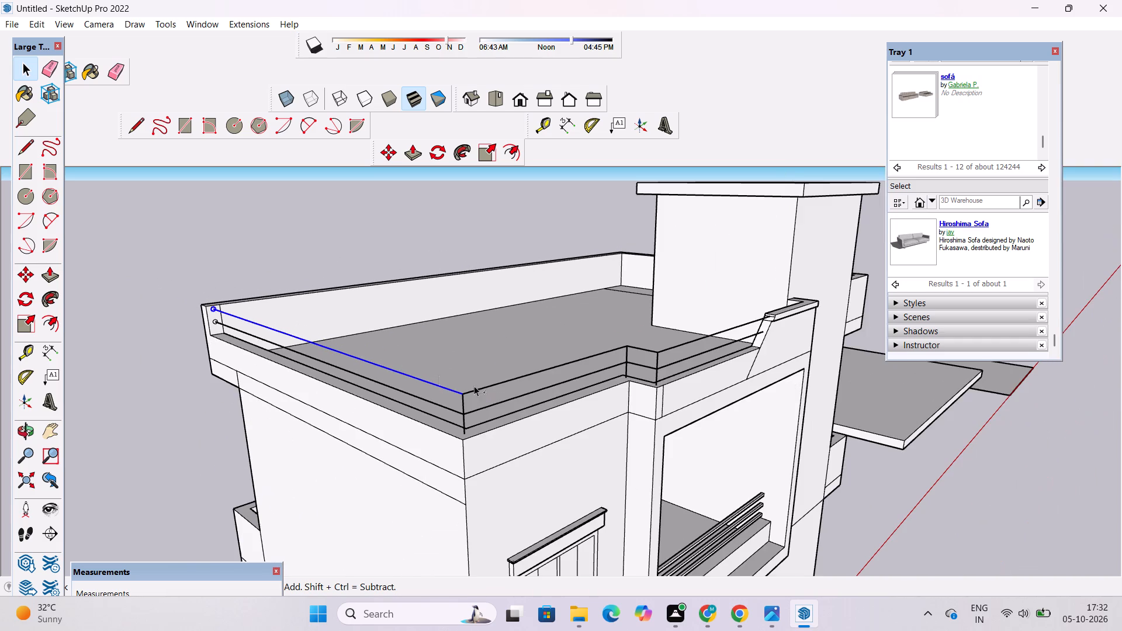
scroll(513, 387, "up", 4, "ctrl")
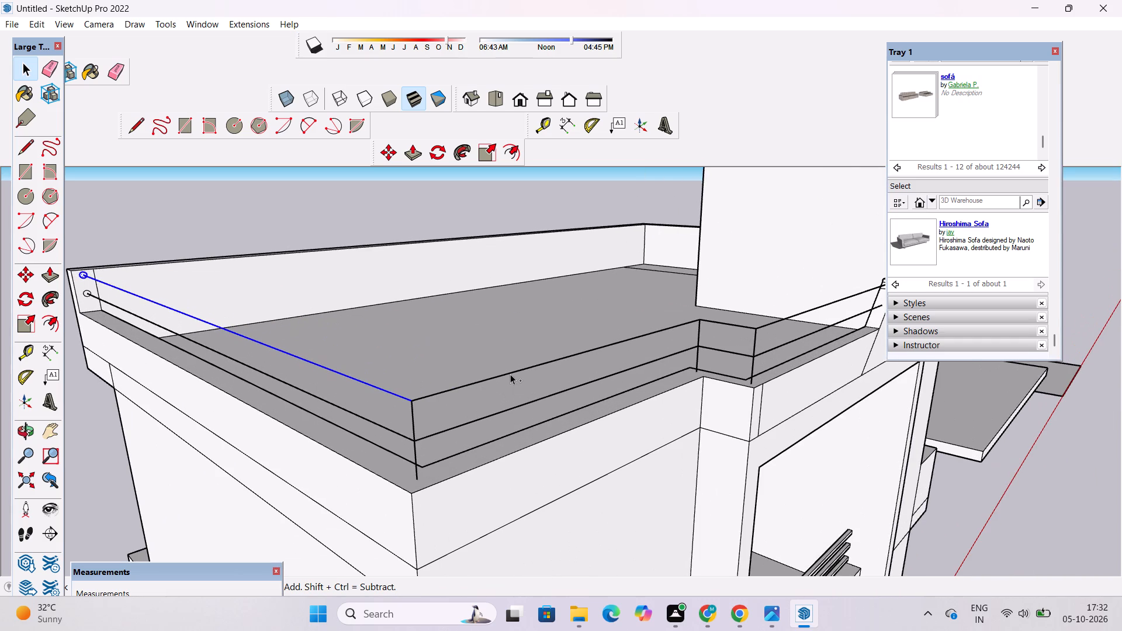
left_click(510, 374, "ctrl")
scroll(594, 376, "down", 5, "ctrl")
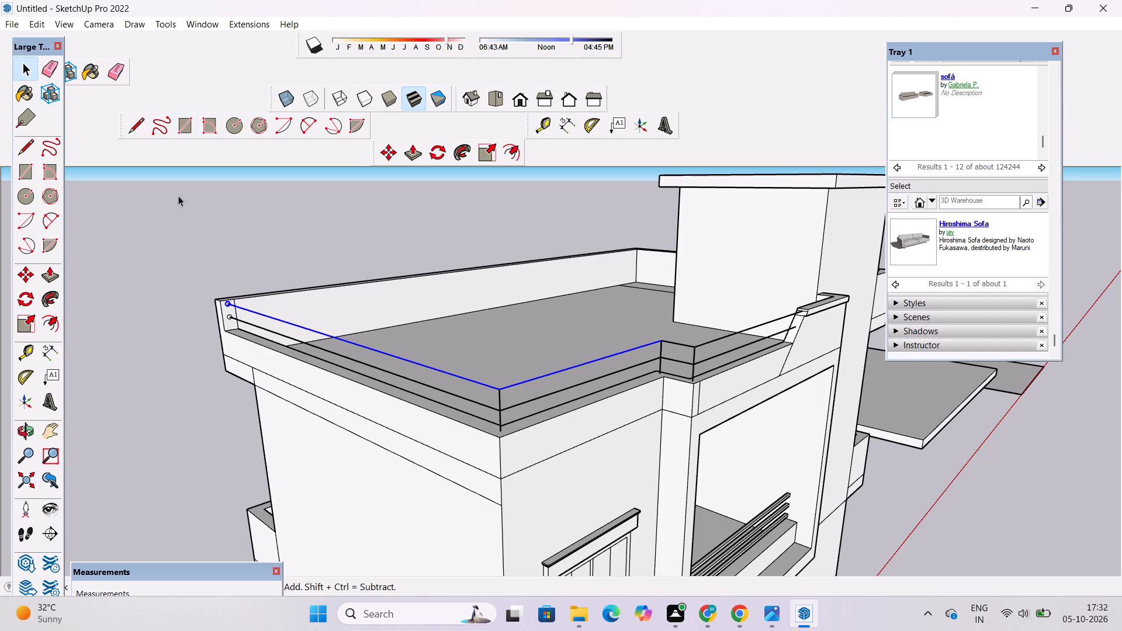
left_click(46, 297)
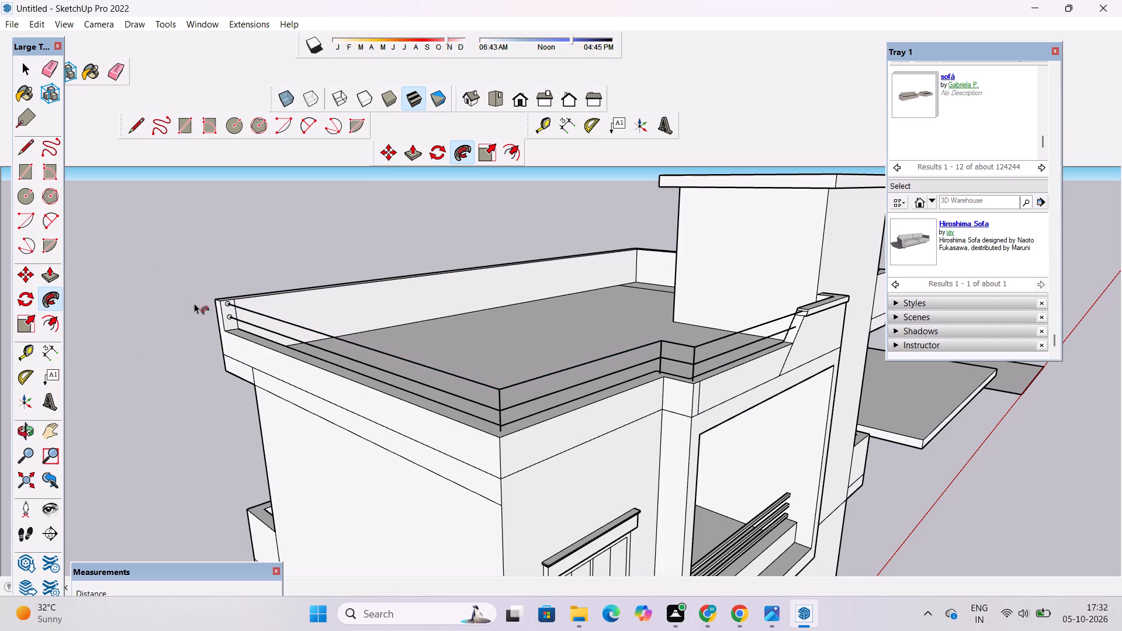
scroll(217, 294, "up", 3)
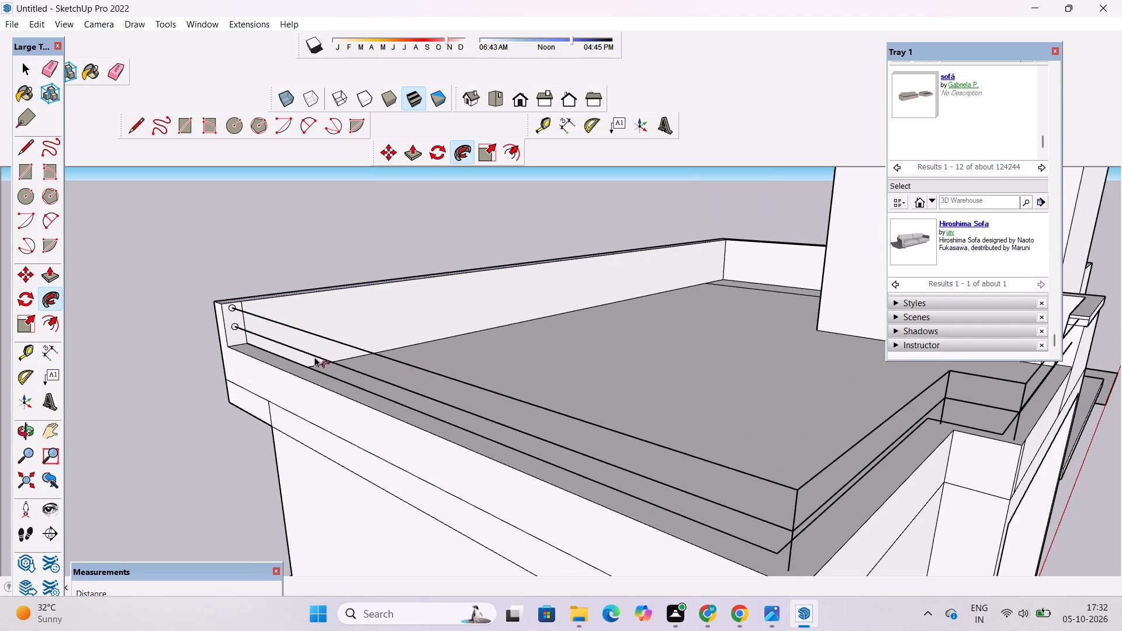
scroll(324, 364, "down", 1)
scroll(232, 297, "up", 11)
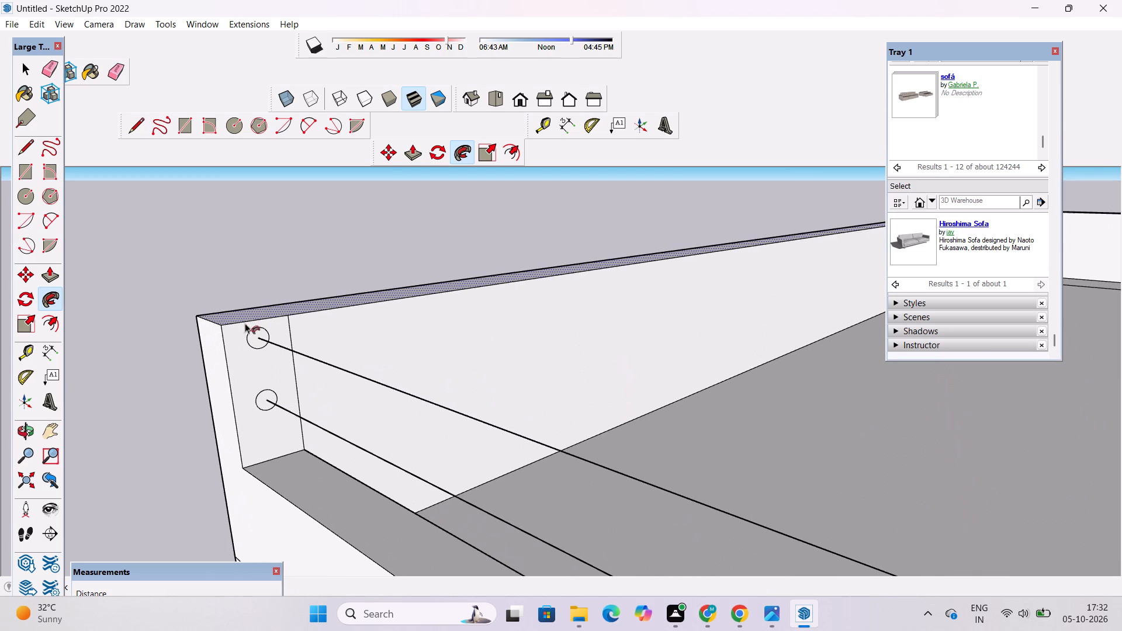
left_click(254, 331)
scroll(216, 325, "down", 20)
scroll(216, 325, "down", 2)
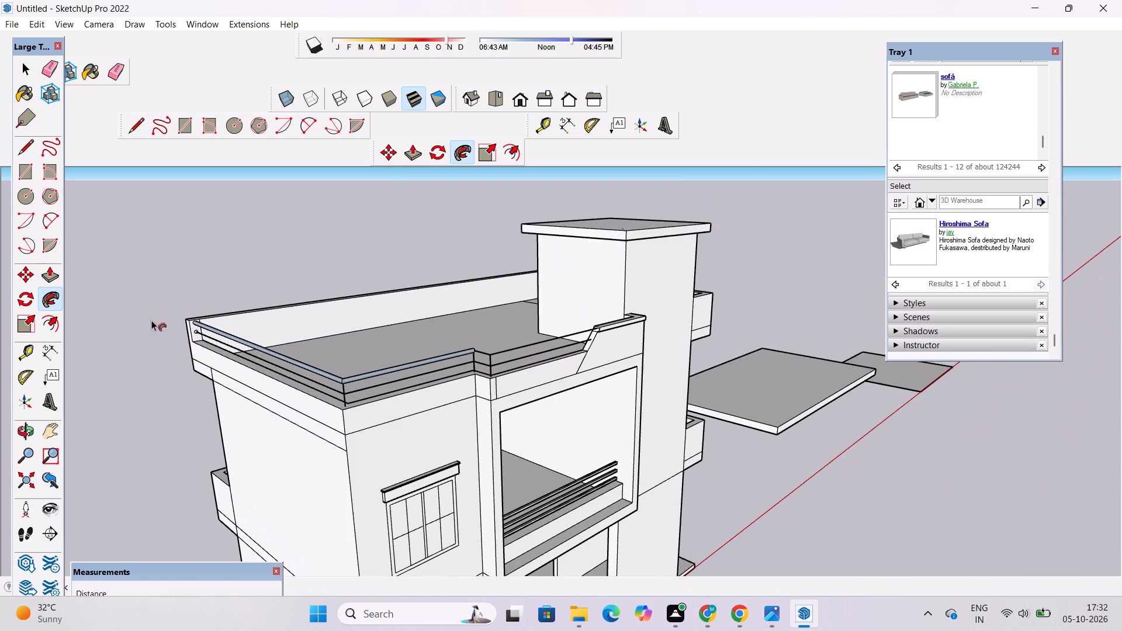
scroll(406, 332, "up", 4)
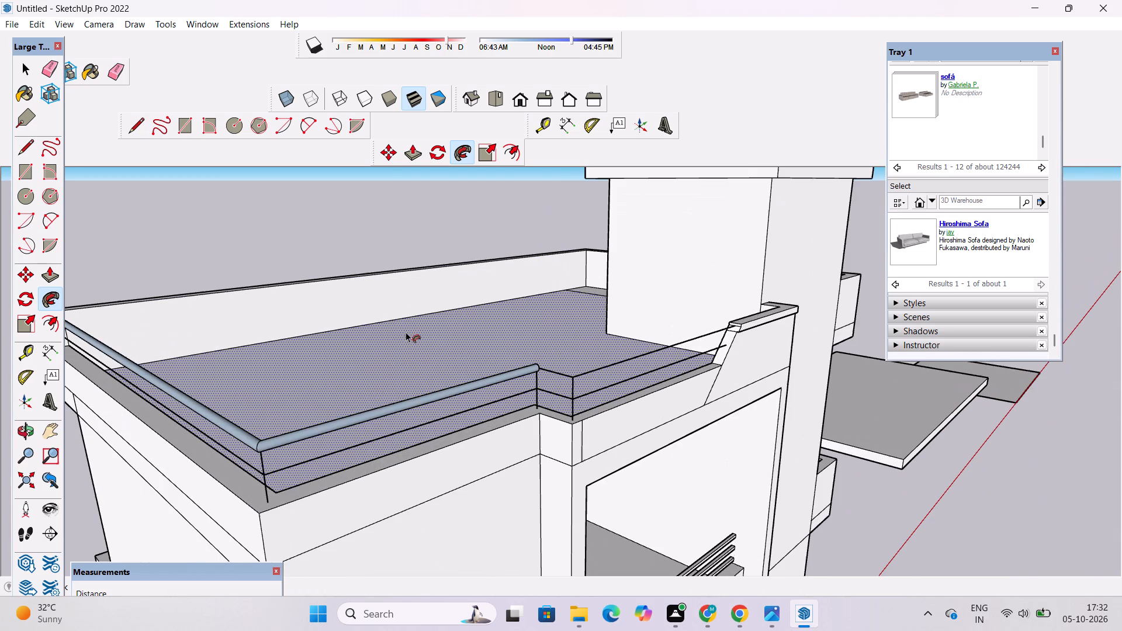
Undo the last Follow Me sweep of the upper circle.
key("ctrl+z")
key("space")
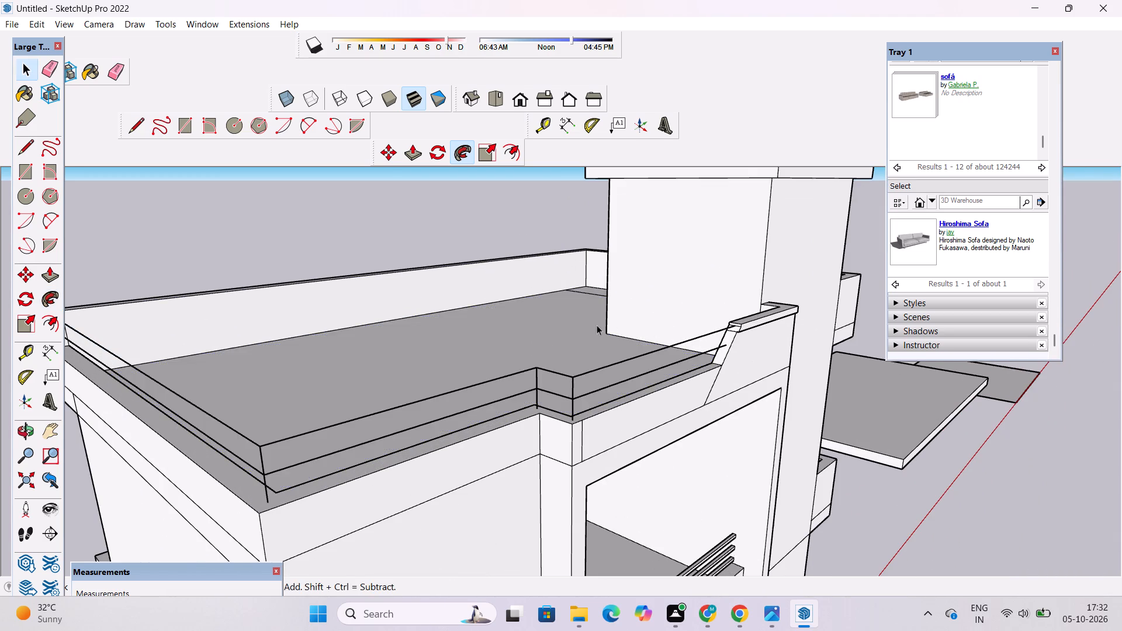
Sweep the upper circle with Follow Me along the first three top rail line segments, including the short return at the roof edge's inner corner.
scroll(611, 321, "down", 5)
scroll(302, 311, "up", 18)
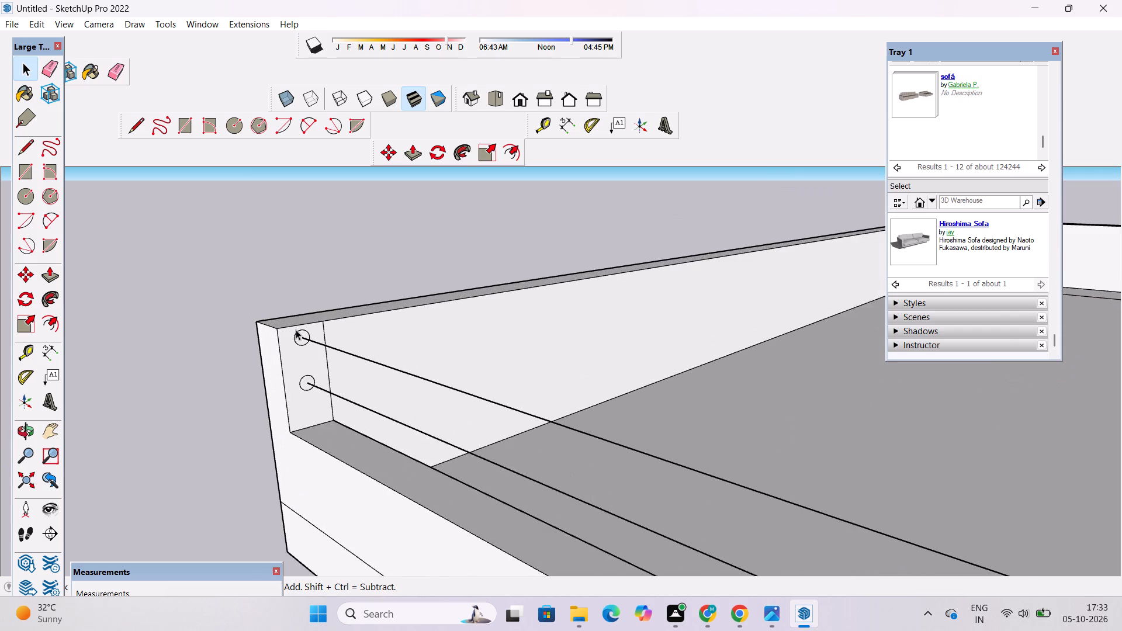
scroll(296, 330, "up", 4)
triple_click(303, 348, "shift")
left_click(282, 258)
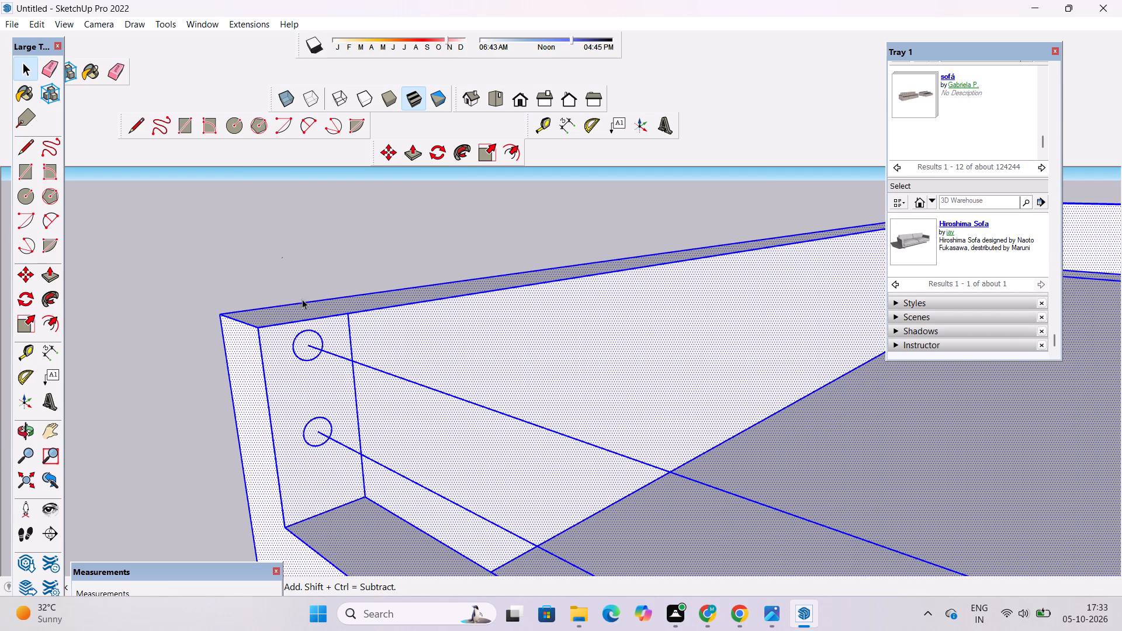
double_click(300, 342, "shift")
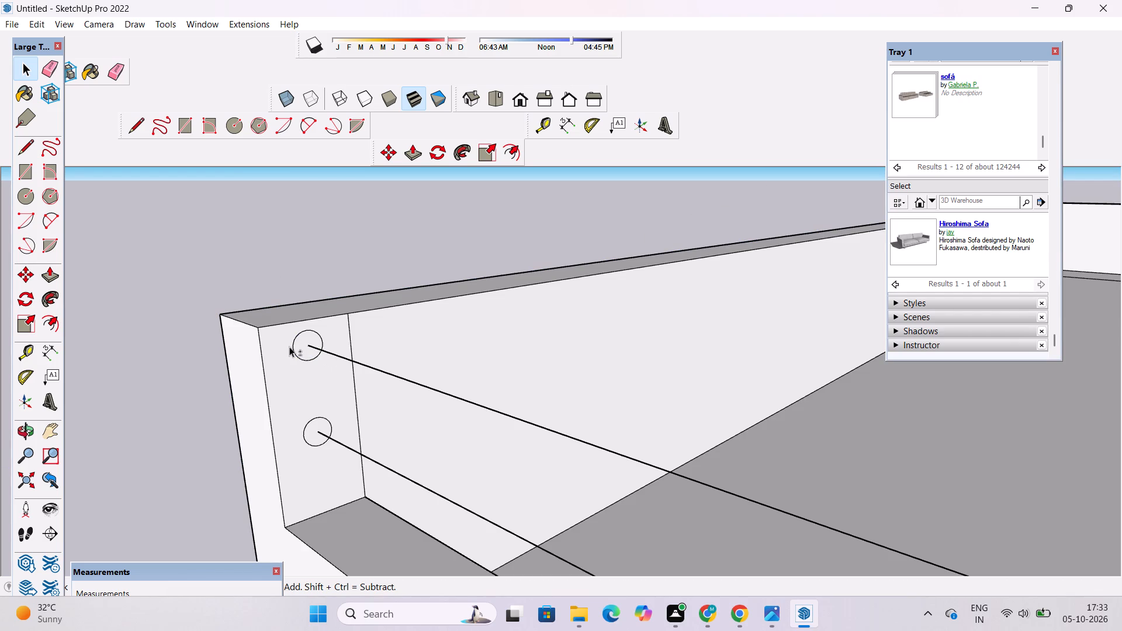
double_click(299, 346, "shift")
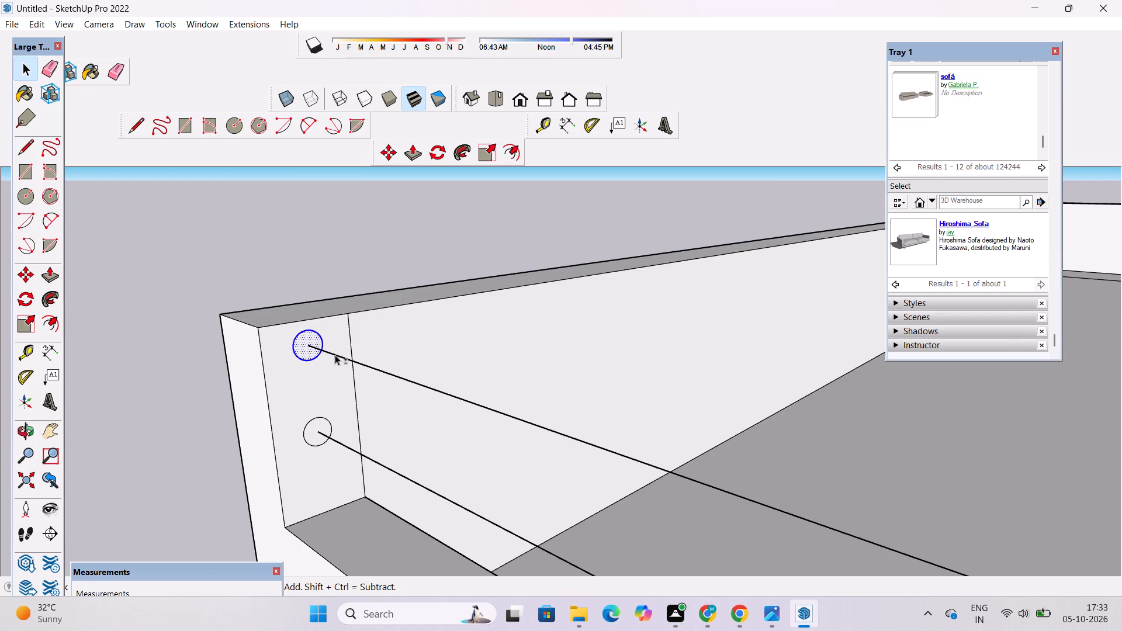
left_click(335, 354, "shift")
scroll(241, 267, "down", 10, "shift")
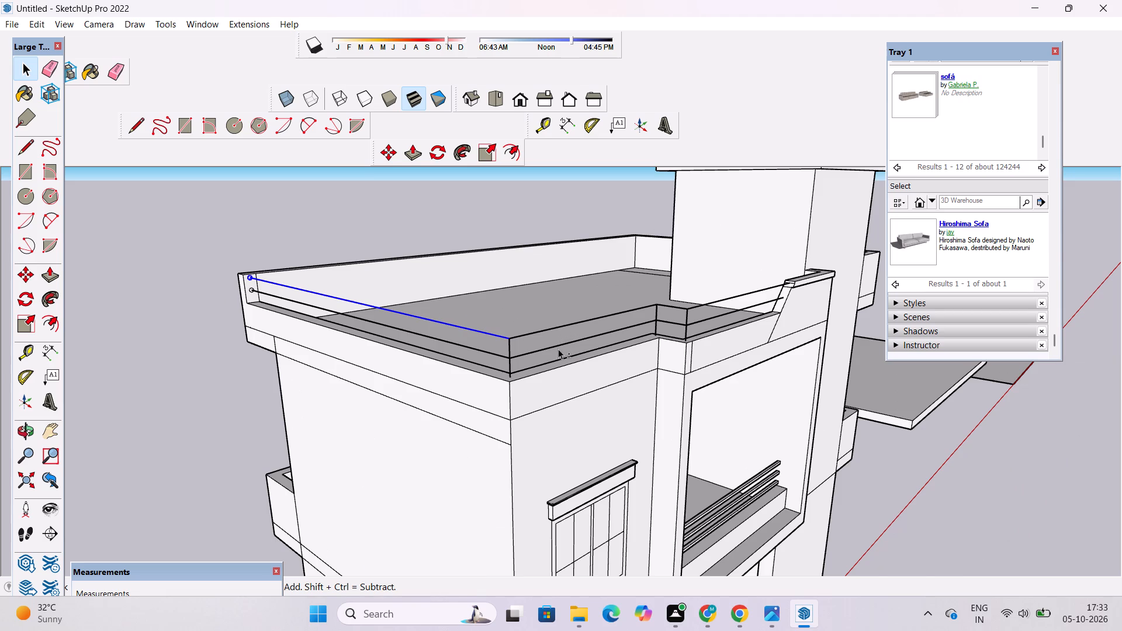
scroll(557, 352, "up", 3, "shift")
left_click(555, 314, "shift")
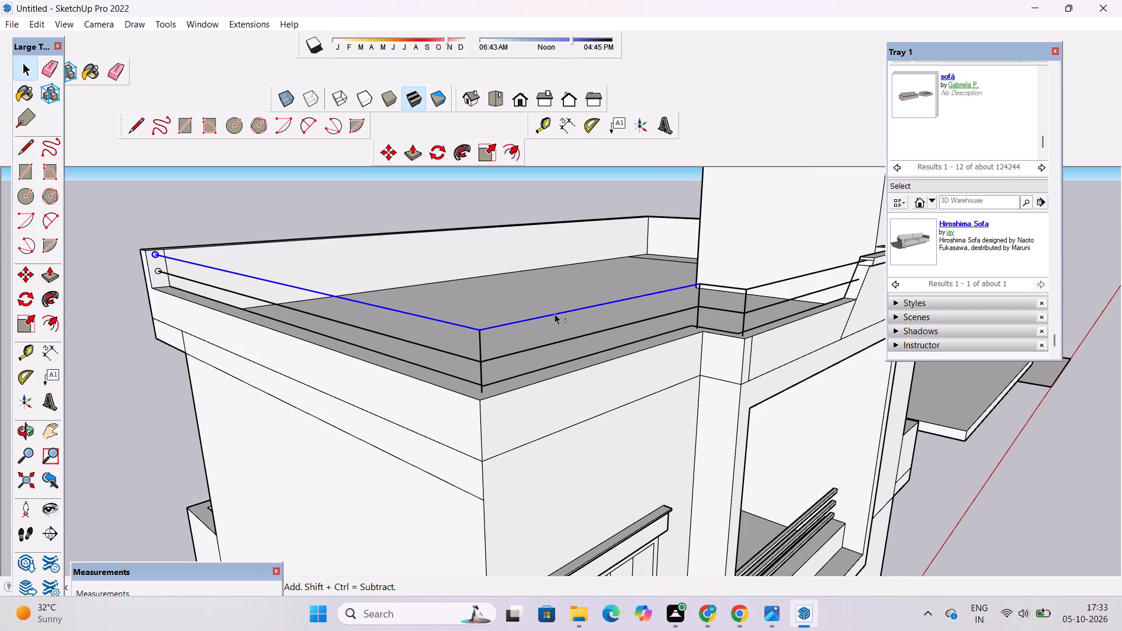
left_click(712, 283, "shift")
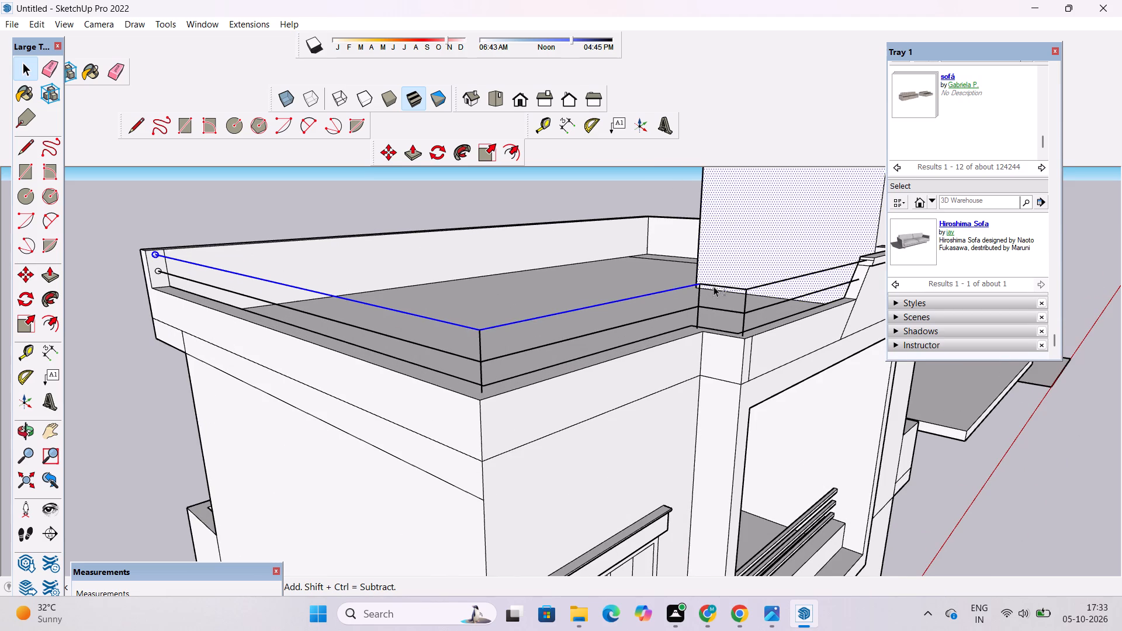
scroll(730, 294, "up", 5, "shift")
left_click(743, 271, "shift")
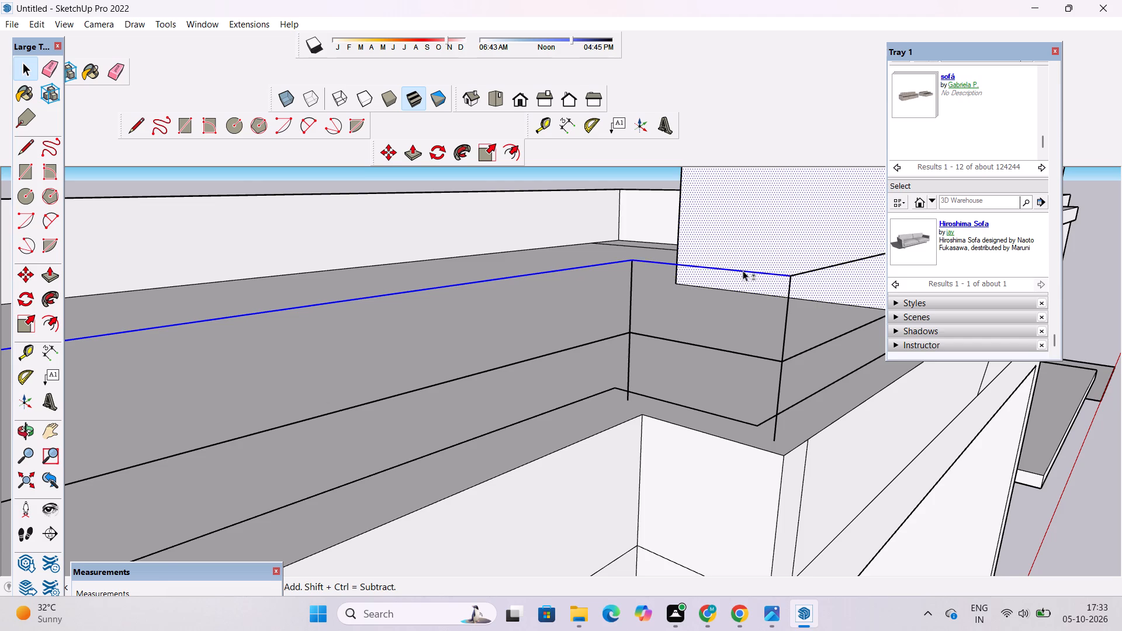
scroll(742, 272, "down", 4, "shift")
left_click(40, 303)
scroll(605, 330, "down", 9)
scroll(283, 289, "up", 20)
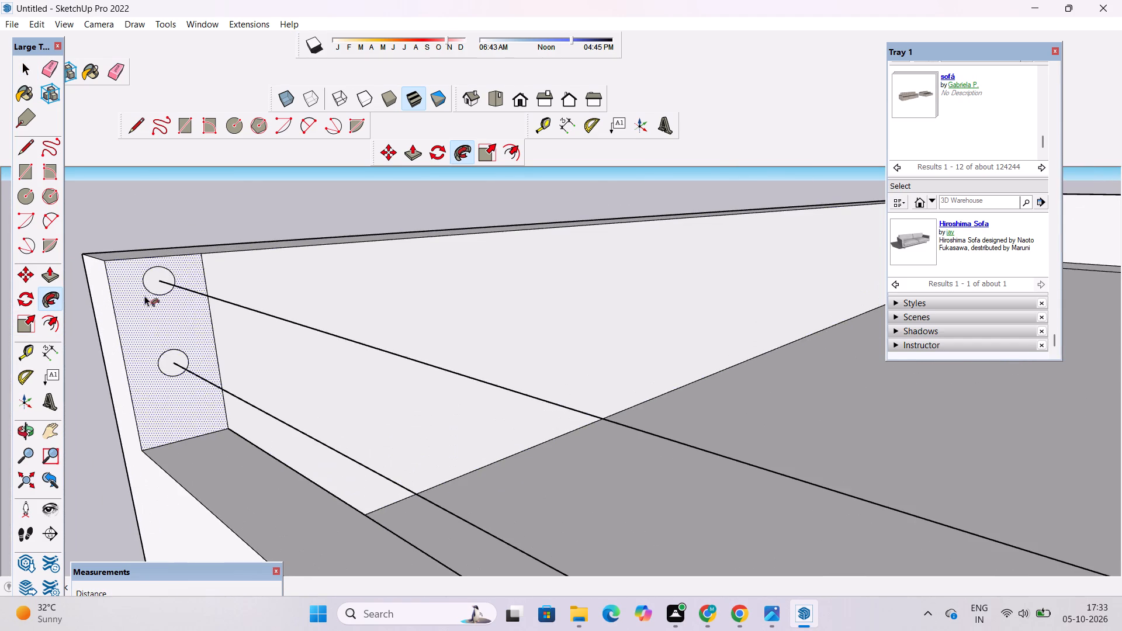
left_click(152, 282)
scroll(124, 296, "down", 6)
key("space")
Examine the swept top rail's open end and the point where the top rail line meets the sloped-end parapet.
key("o")
scroll(148, 278, "down", 6)
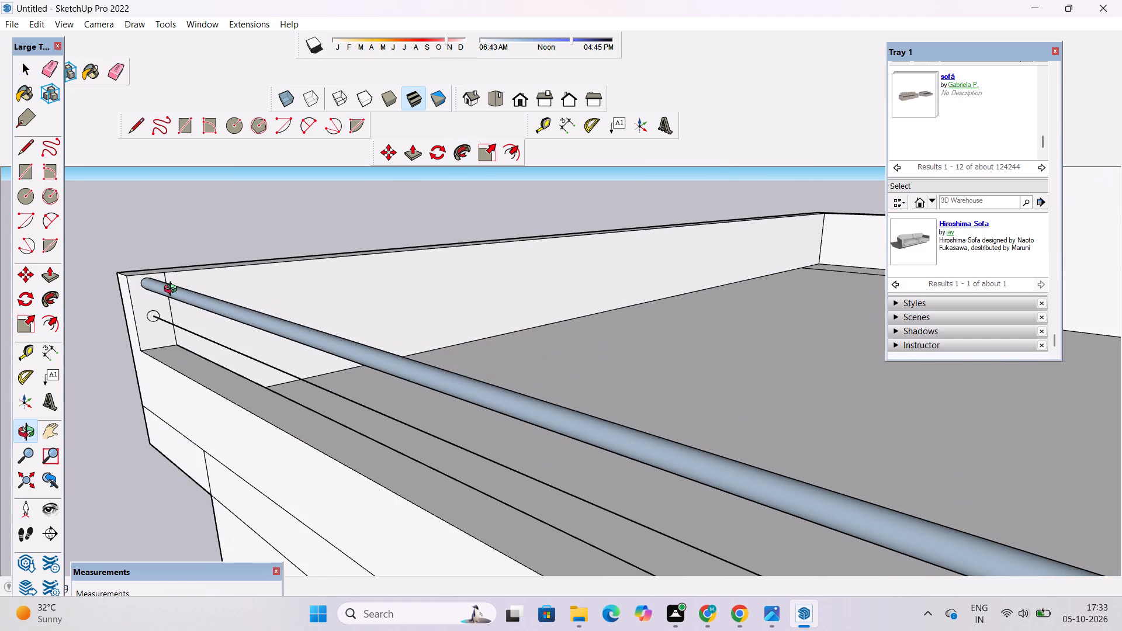
scroll(253, 292, "down", 7)
left_click_drag(637, 384, 457, 404)
scroll(671, 404, "up", 4)
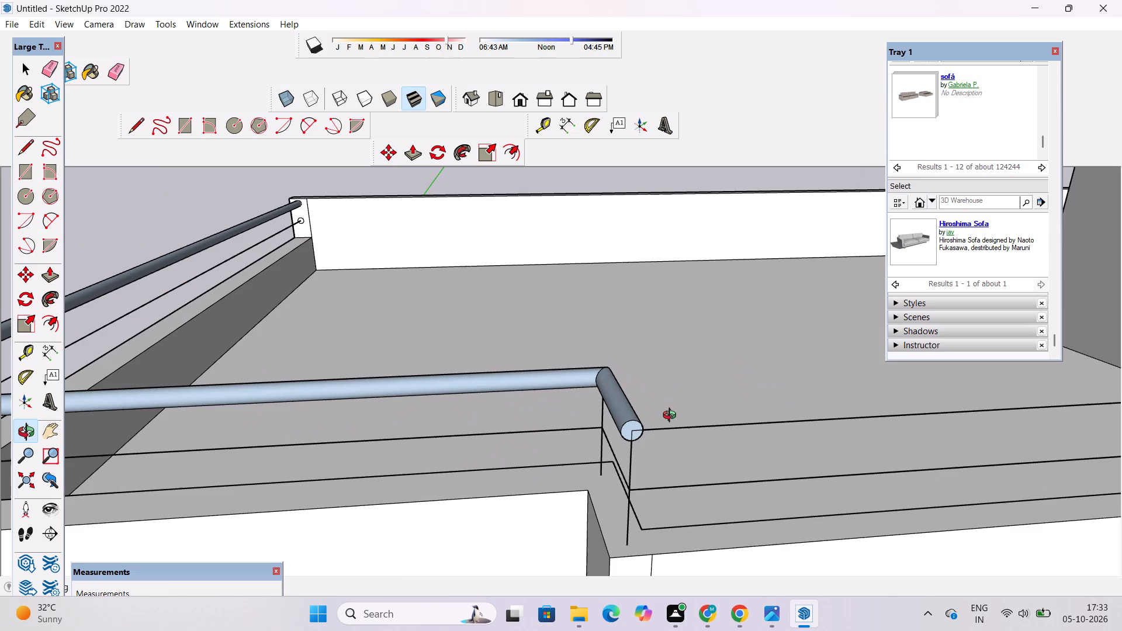
left_click_drag(672, 417, 618, 399, "shift")
scroll(612, 390, "down", 5)
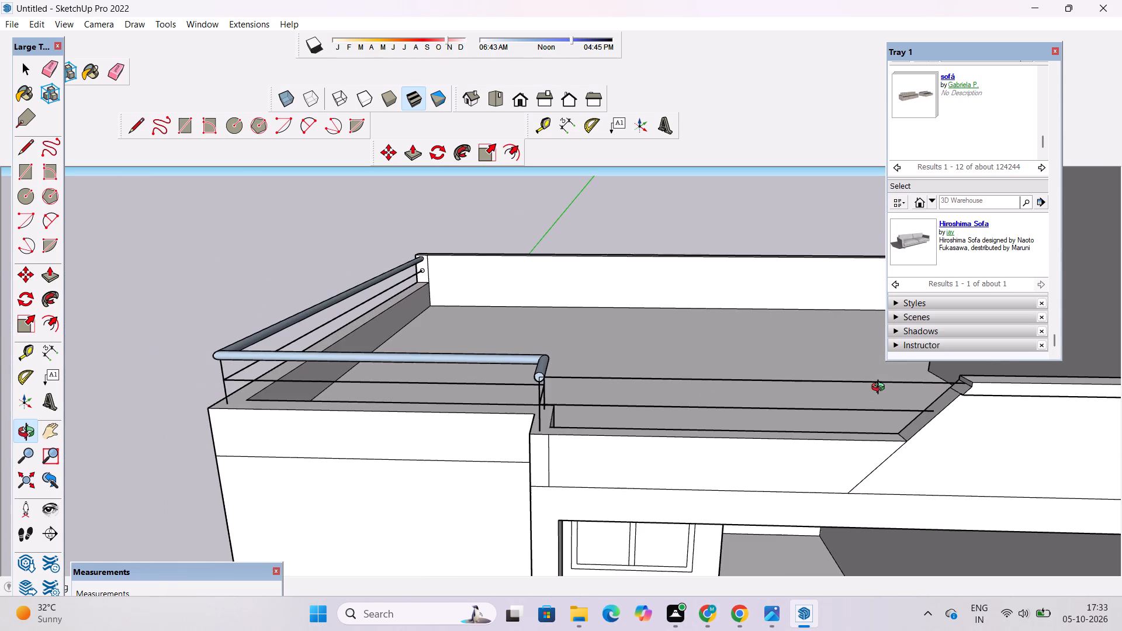
left_click_drag(860, 400, 811, 404)
scroll(951, 415, "up", 12)
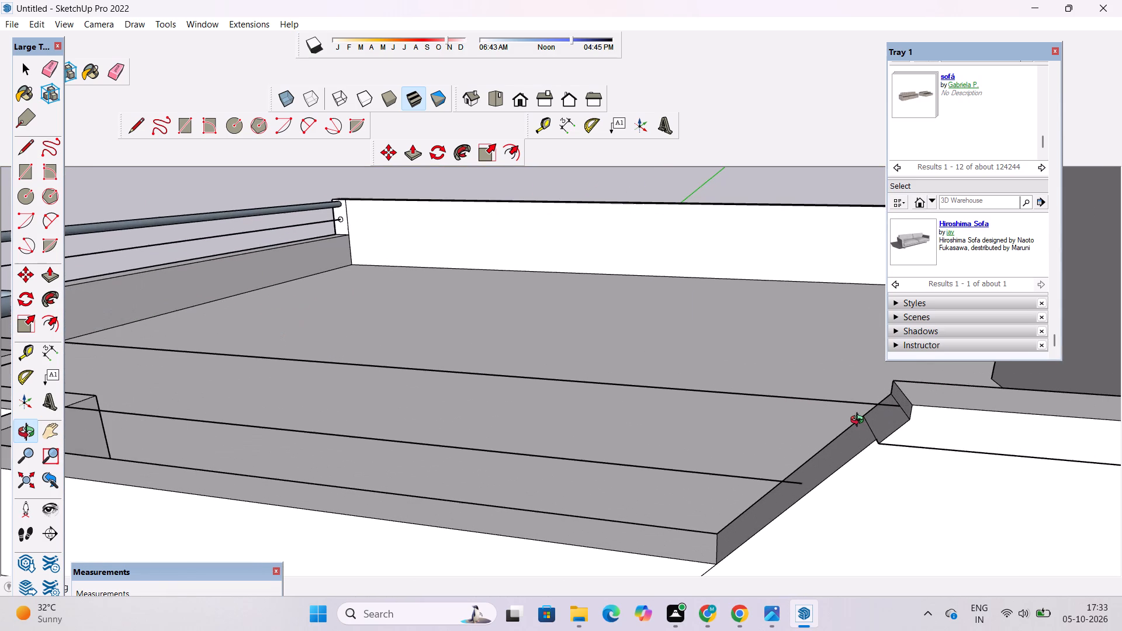
scroll(860, 421, "up", 8)
left_click_drag(903, 456, 895, 440)
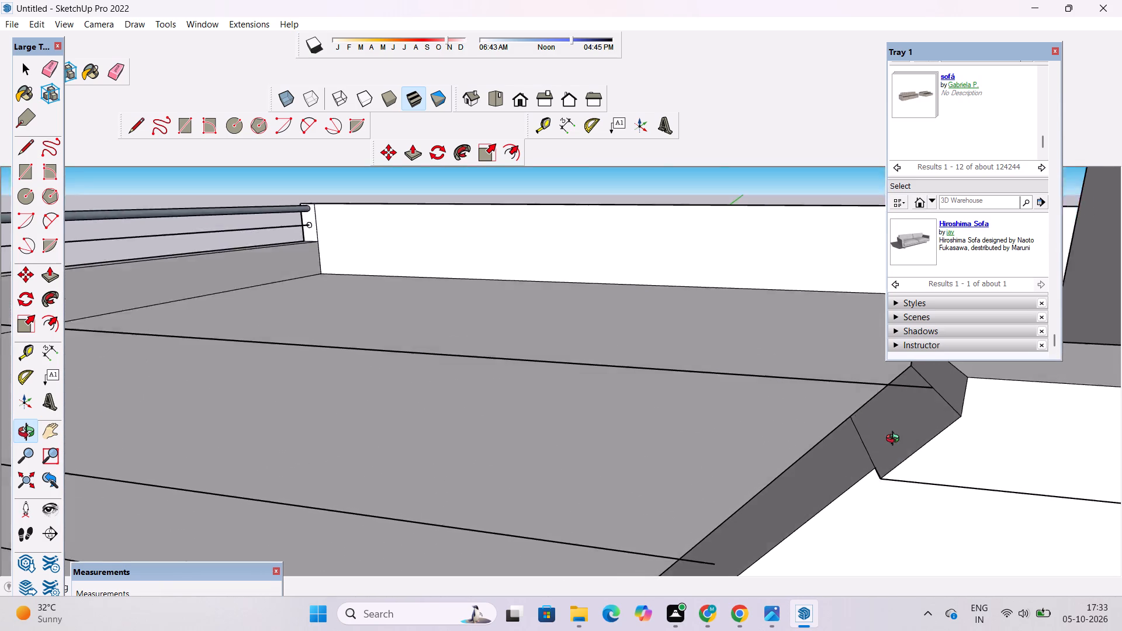
left_click_drag(895, 440, 888, 413)
left_click_drag(887, 410, 886, 394)
scroll(888, 399, "down", 4)
left_click_drag(888, 405, 872, 433, "shift")
scroll(872, 433, "up", 5)
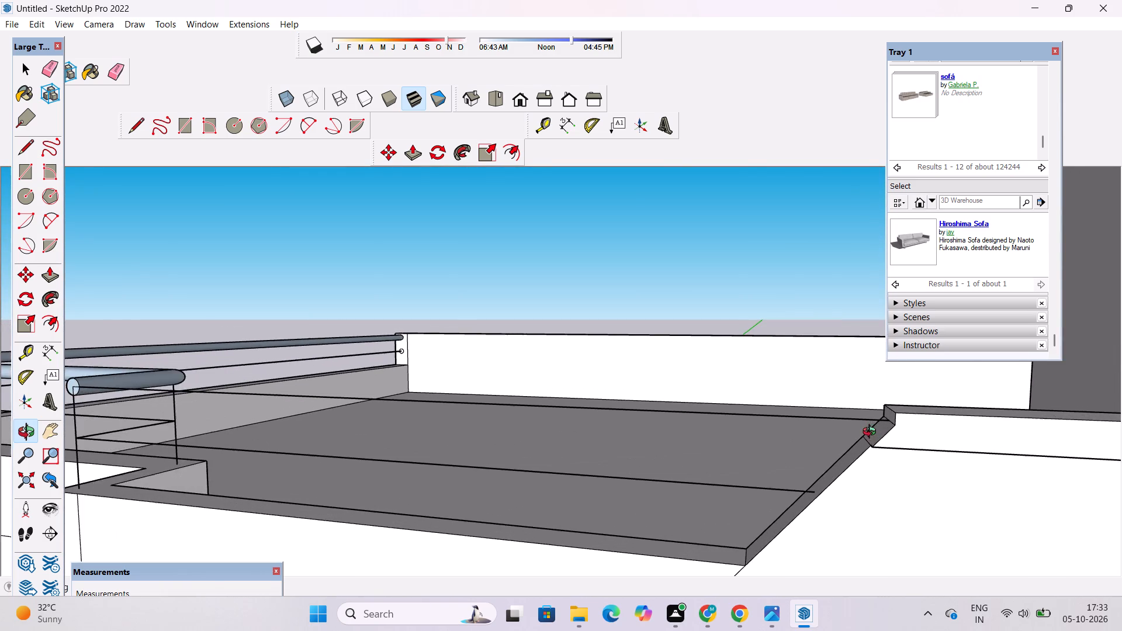
scroll(872, 433, "up", 4)
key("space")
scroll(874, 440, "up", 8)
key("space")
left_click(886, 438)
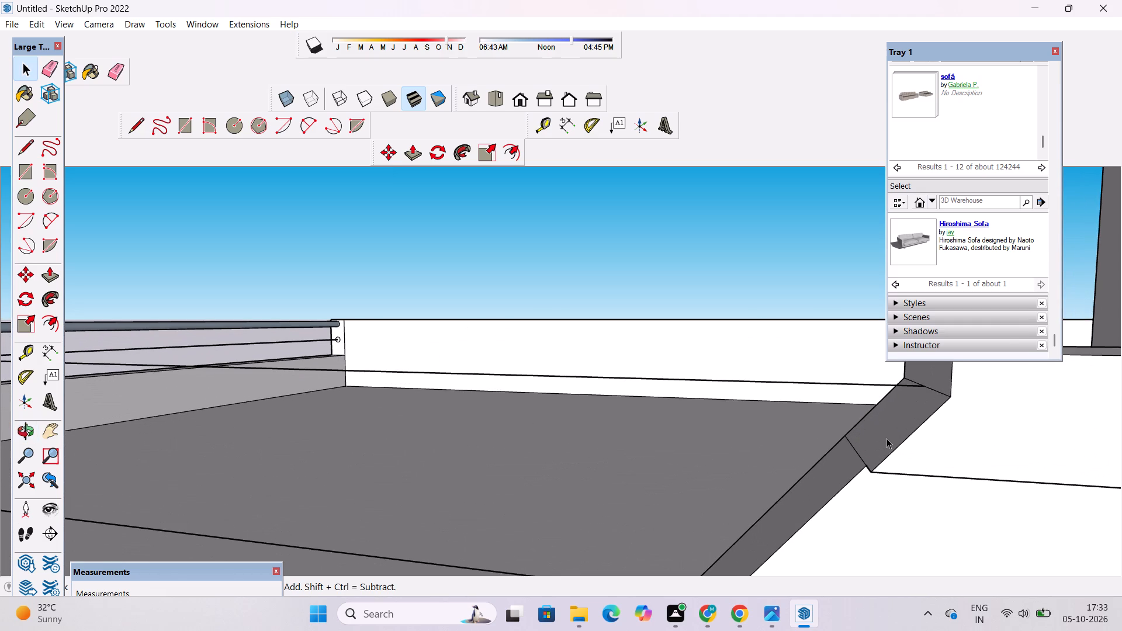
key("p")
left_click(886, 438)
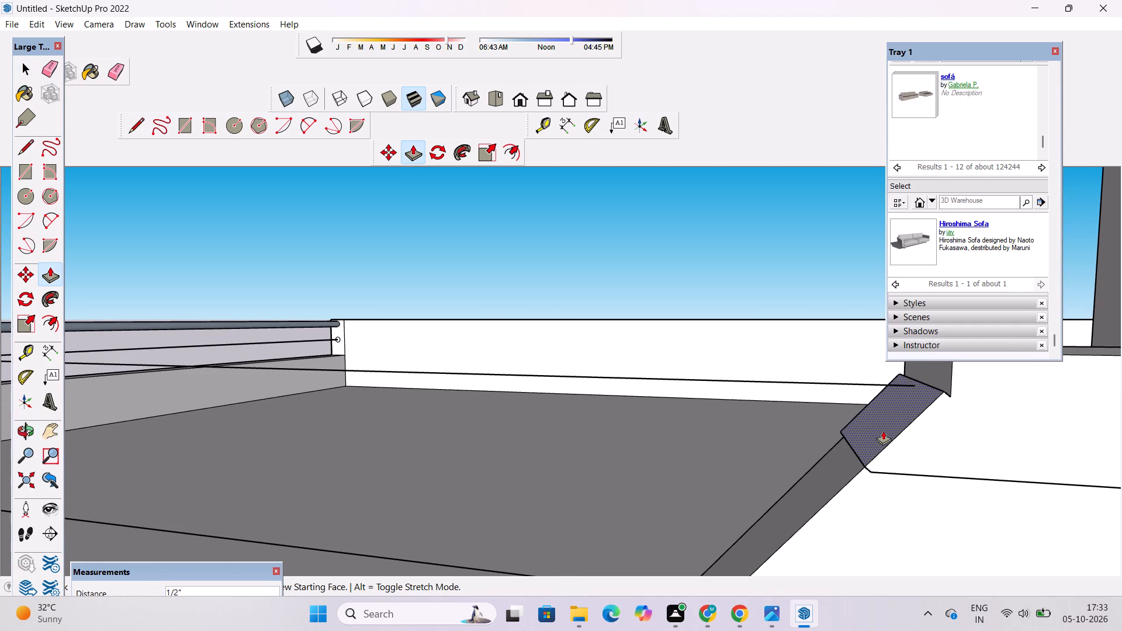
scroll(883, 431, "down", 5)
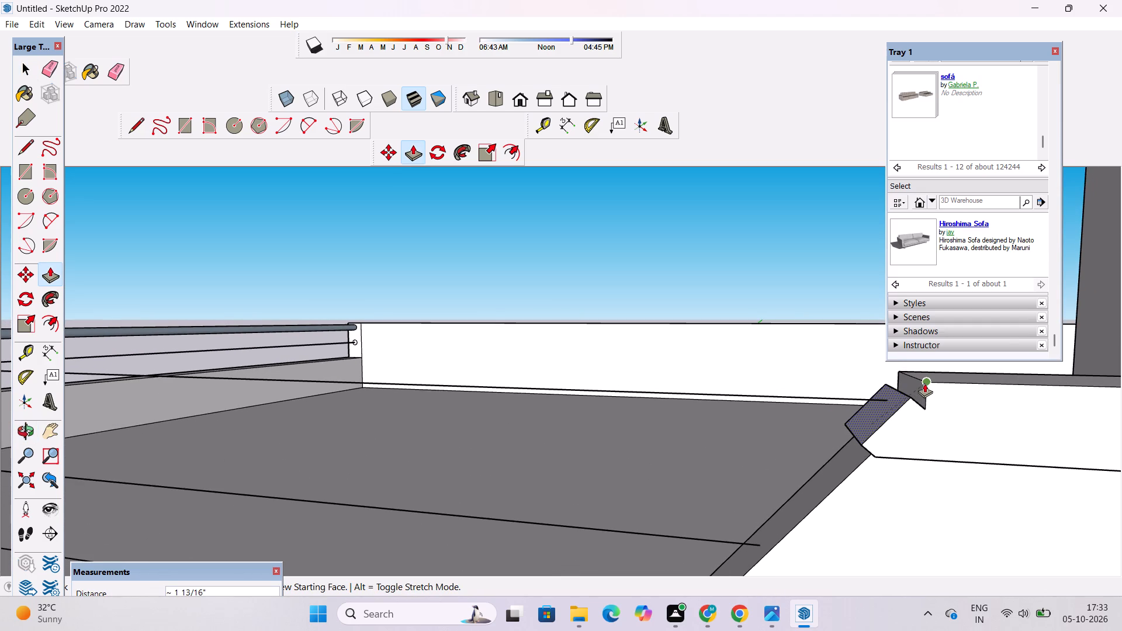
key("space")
Examine the remaining stretch from the swept rail's open end to the sloped-end parapet, including where both rail lines meet its sloped face.
scroll(885, 428, "down", 6)
scroll(884, 434, "up", 1)
key("o")
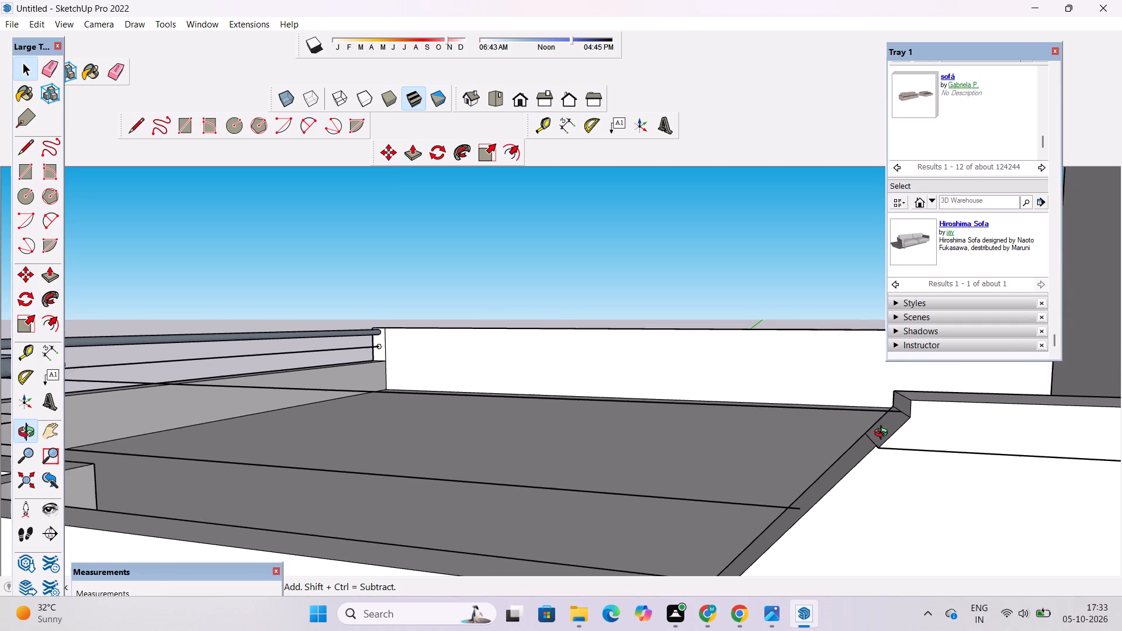
scroll(749, 401, "down", 7)
left_click_drag(466, 461, 590, 481)
left_click_drag(449, 482, 592, 404, "shift")
scroll(626, 353, "up", 3)
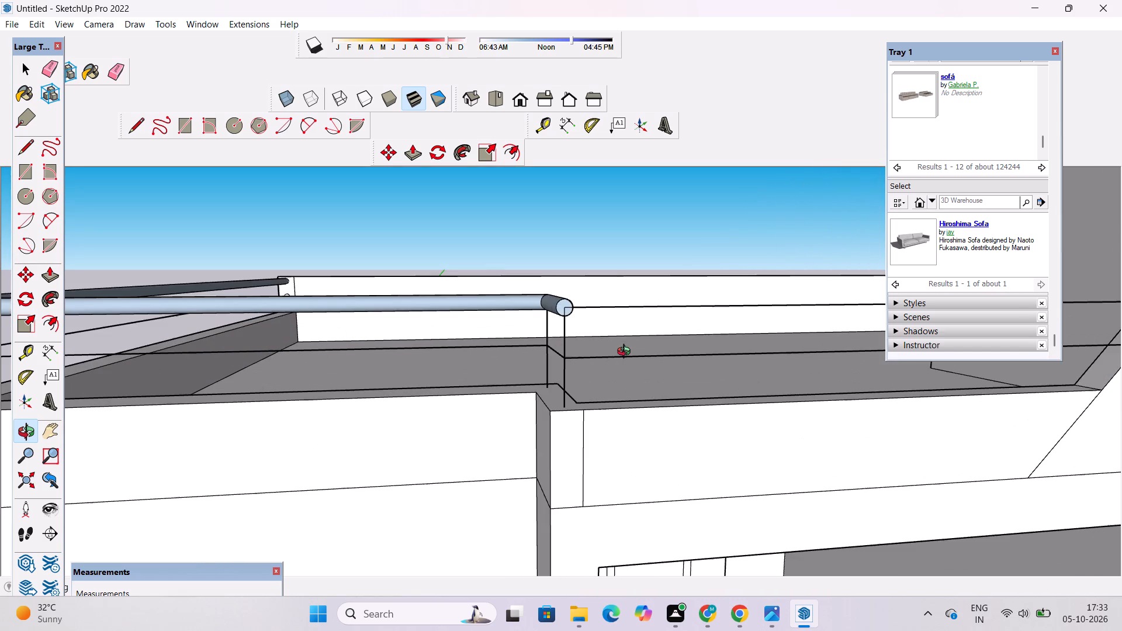
scroll(626, 353, "up", 1)
left_click_drag(640, 377, 605, 388)
scroll(559, 380, "down", 4)
scroll(556, 380, "up", 4)
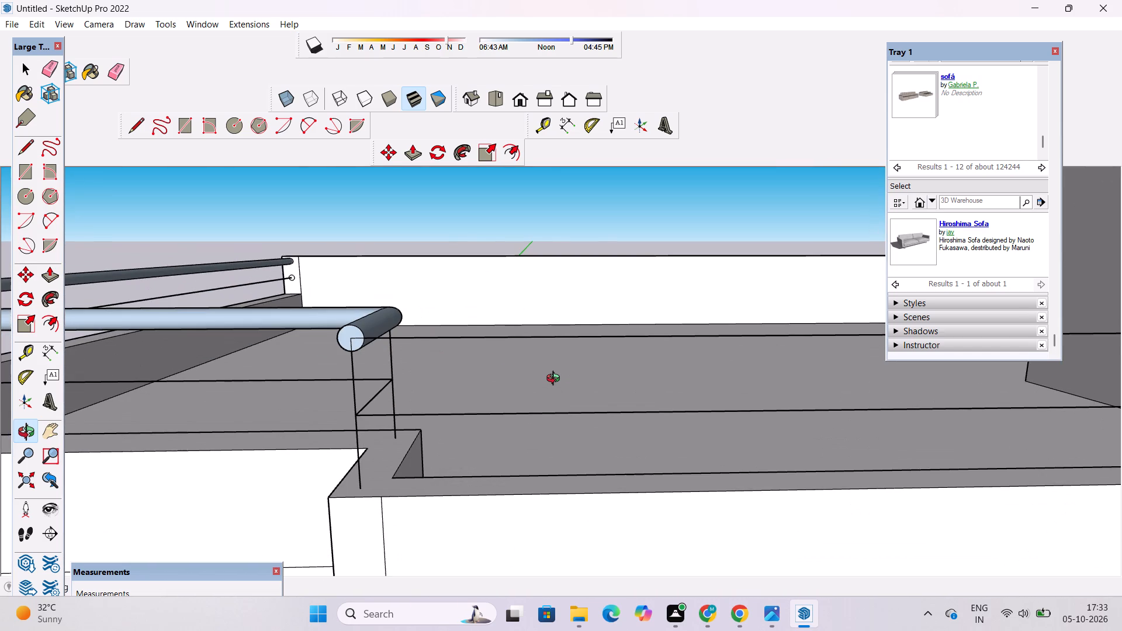
scroll(556, 380, "down", 7)
scroll(737, 376, "up", 3)
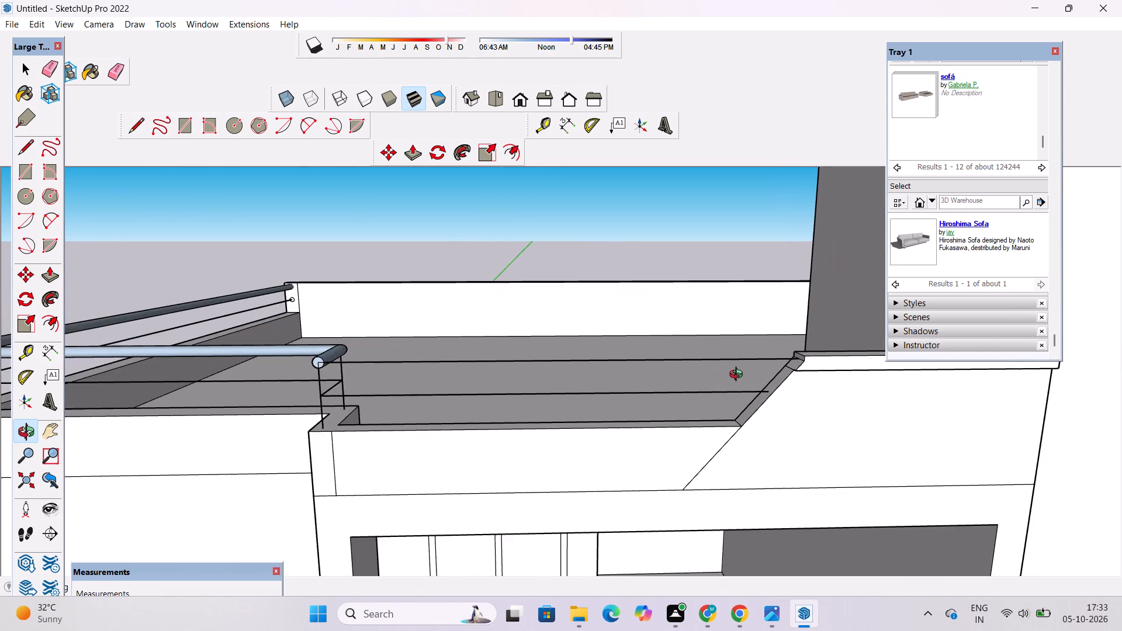
left_click_drag(739, 376, 688, 404, "shift")
scroll(730, 400, "up", 8)
left_click_drag(652, 468, 719, 469)
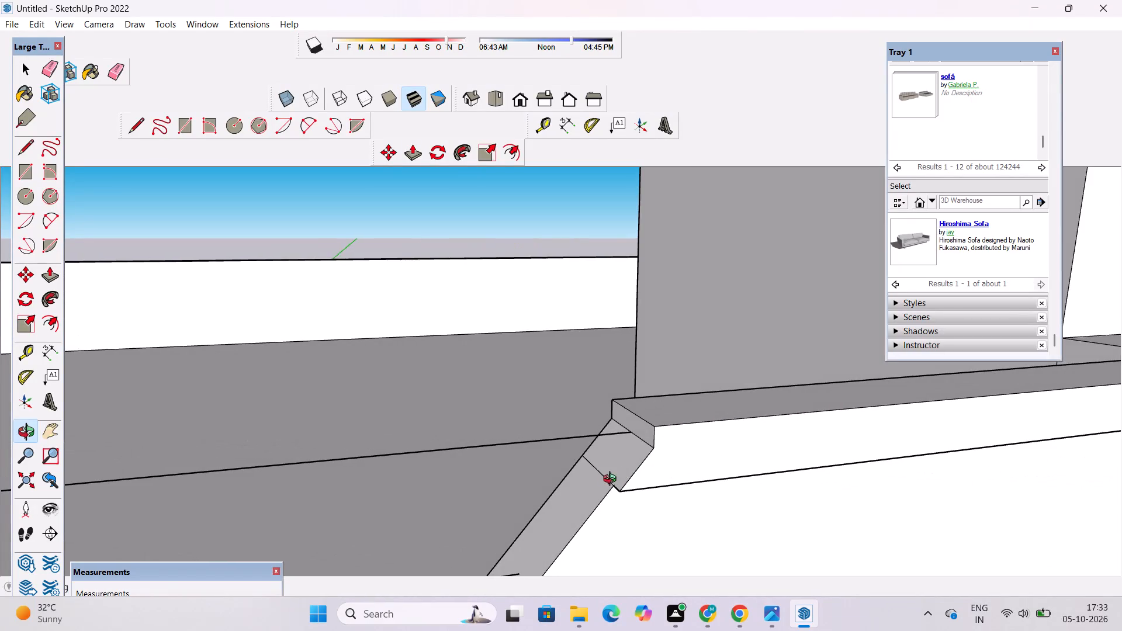
left_click_drag(612, 480, 691, 432)
scroll(681, 434, "down", 4)
left_click_drag(680, 435, 680, 448)
scroll(677, 446, "up", 4)
left_click_drag(674, 443, 678, 427, "shift")
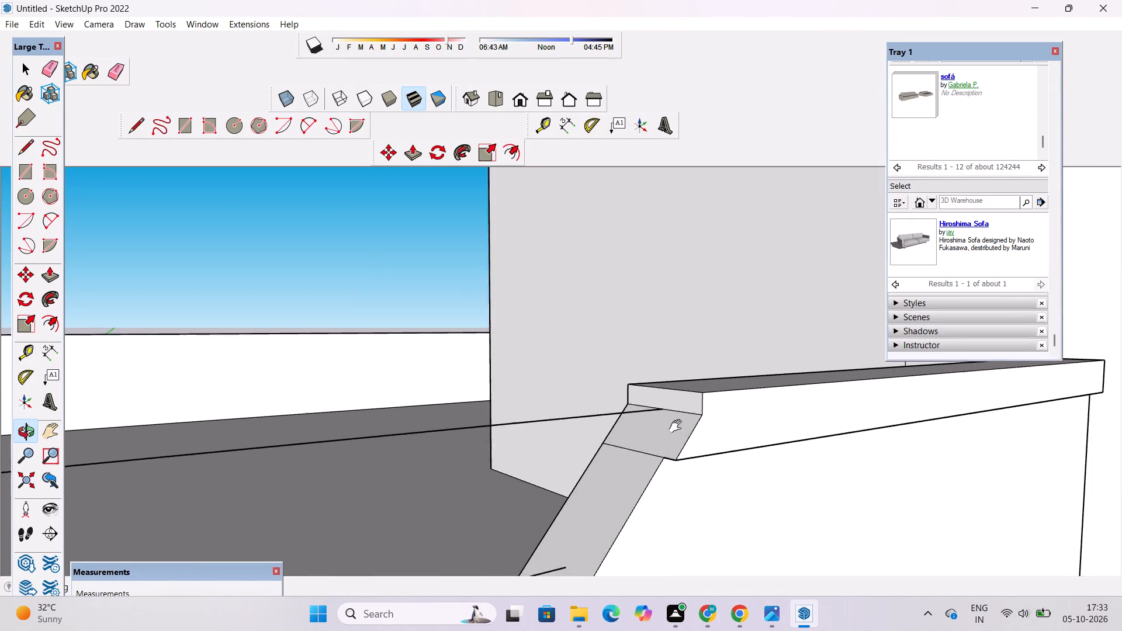
left_click_drag(678, 427, 683, 418, "shift")
left_click_drag(684, 405, 692, 414)
scroll(691, 420, "down", 5)
left_click_drag(661, 432, 716, 380, "shift")
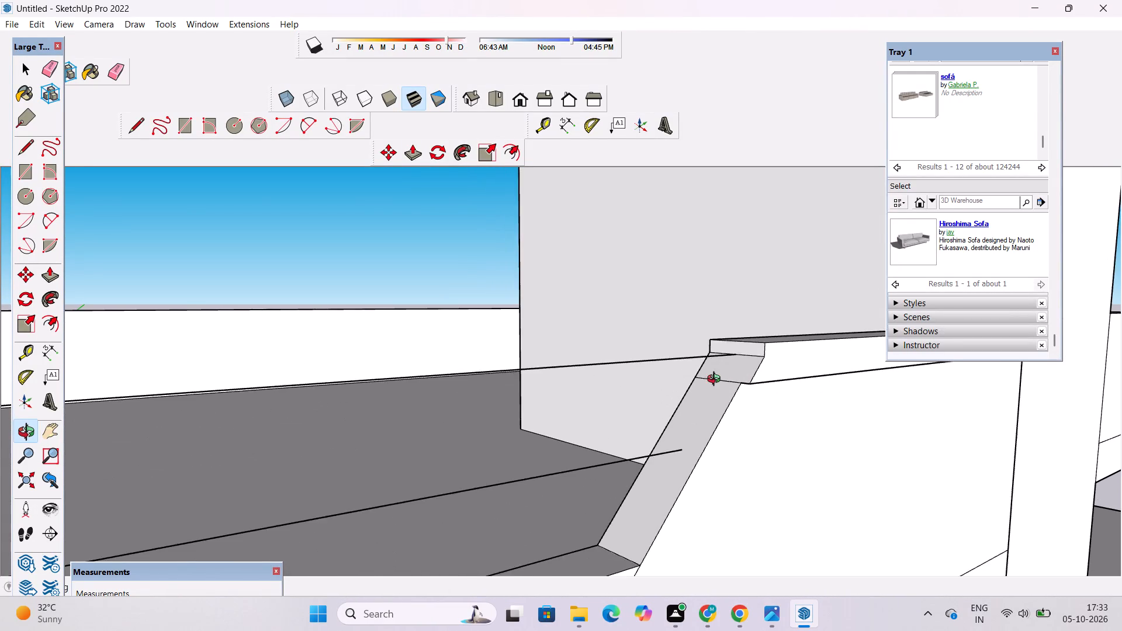
Draw a circle with a 3" radius at the swept top rail's open end, centred on the start of the remaining top rail line.
scroll(716, 380, "down", 5)
scroll(530, 421, "down", 8)
scroll(384, 416, "up", 6)
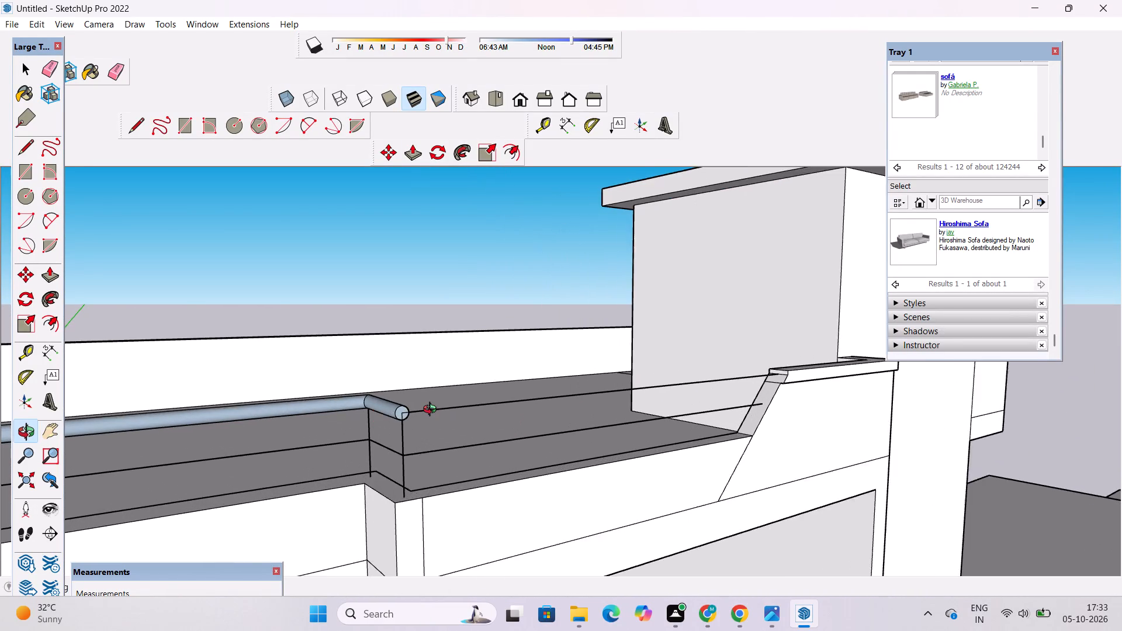
scroll(432, 411, "up", 5)
scroll(382, 415, "down", 2)
left_click_drag(313, 417, 351, 419, "shift")
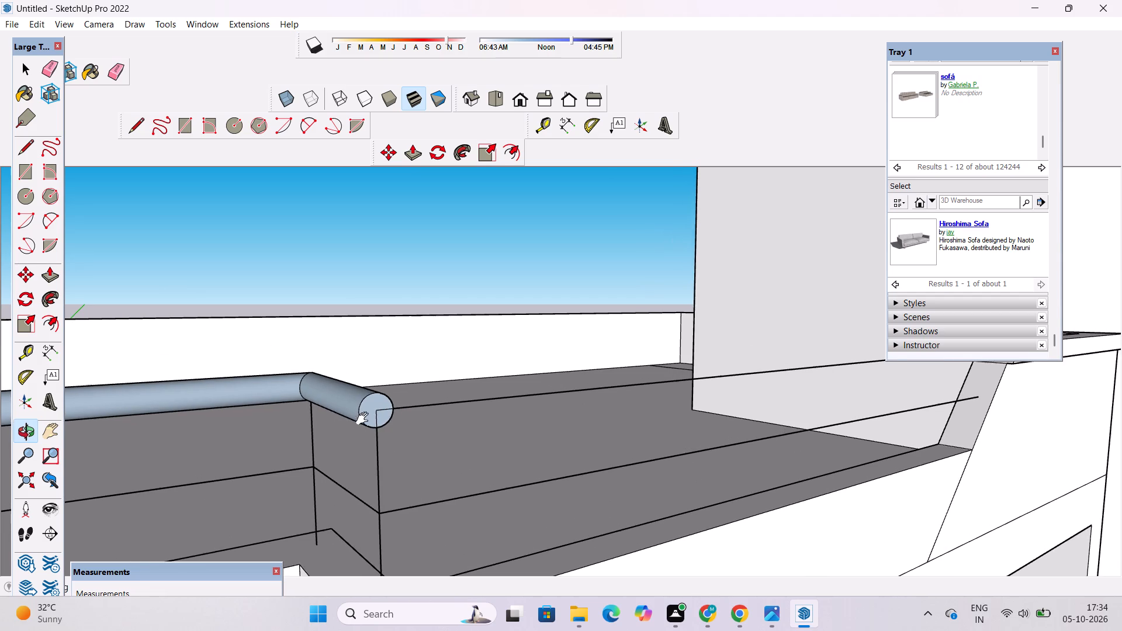
scroll(388, 414, "up", 7)
left_click_drag(370, 413, 388, 422, "shift")
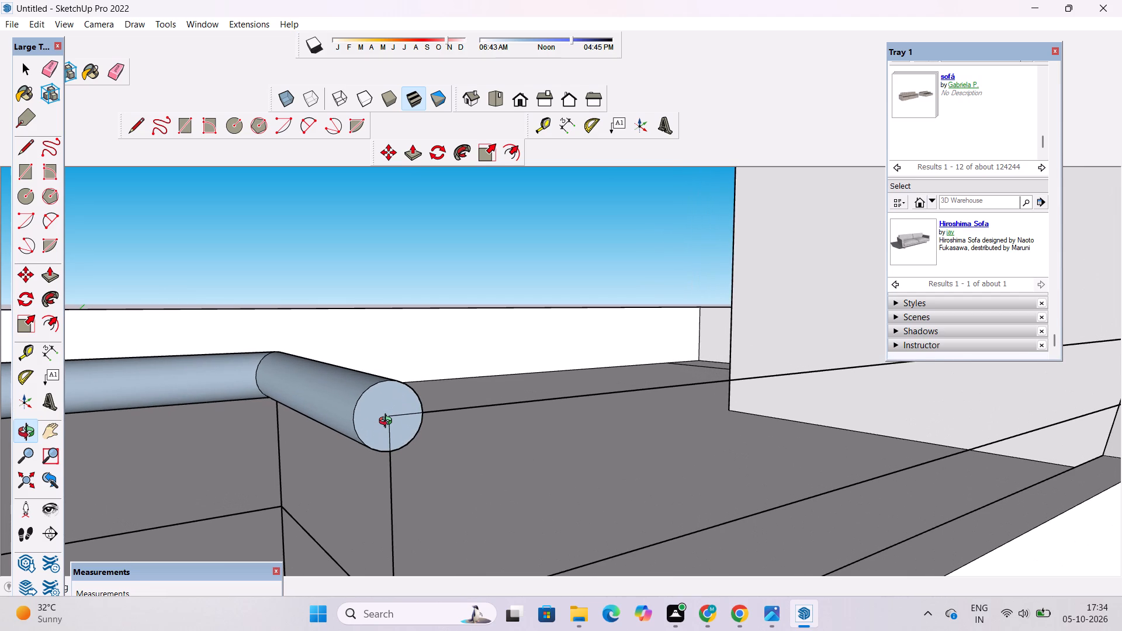
key("c")
scroll(388, 422, "up", 3)
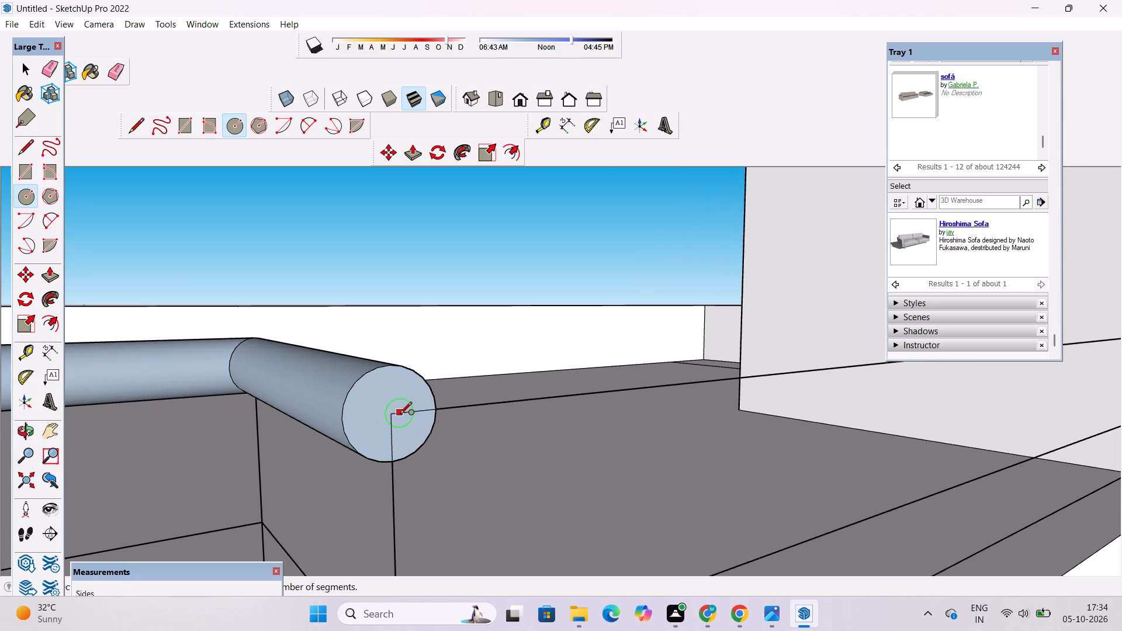
key("o")
left_click_drag(894, 453, 811, 484)
scroll(695, 443, "down", 5)
left_click_drag(884, 432, 810, 448)
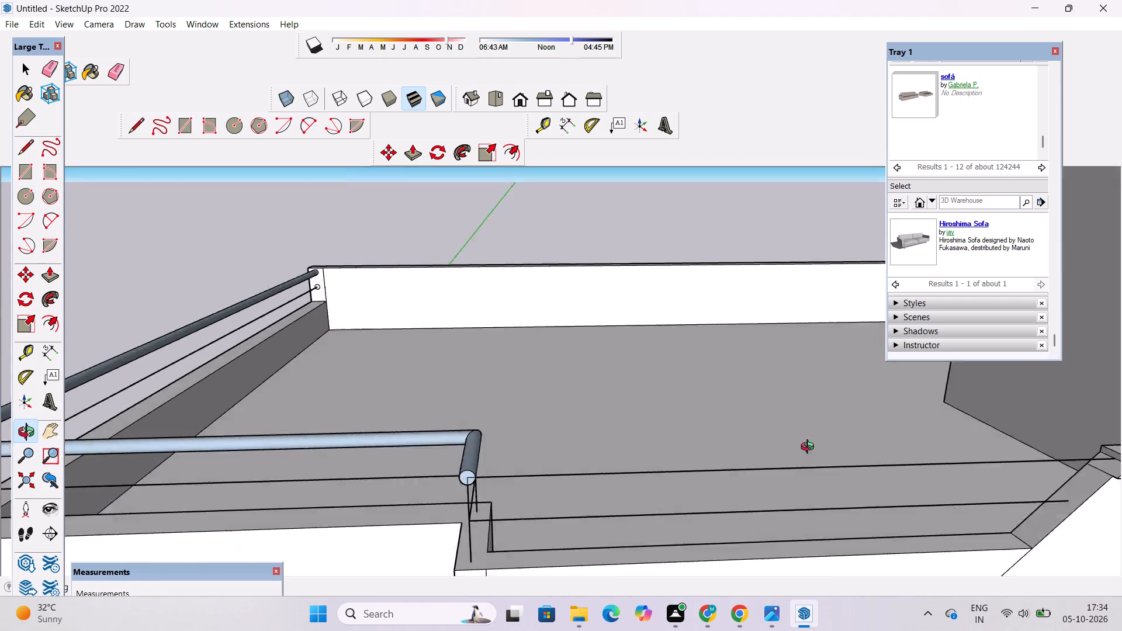
left_click_drag(810, 448, 404, 451)
scroll(431, 383, "up", 5)
scroll(427, 392, "down", 5)
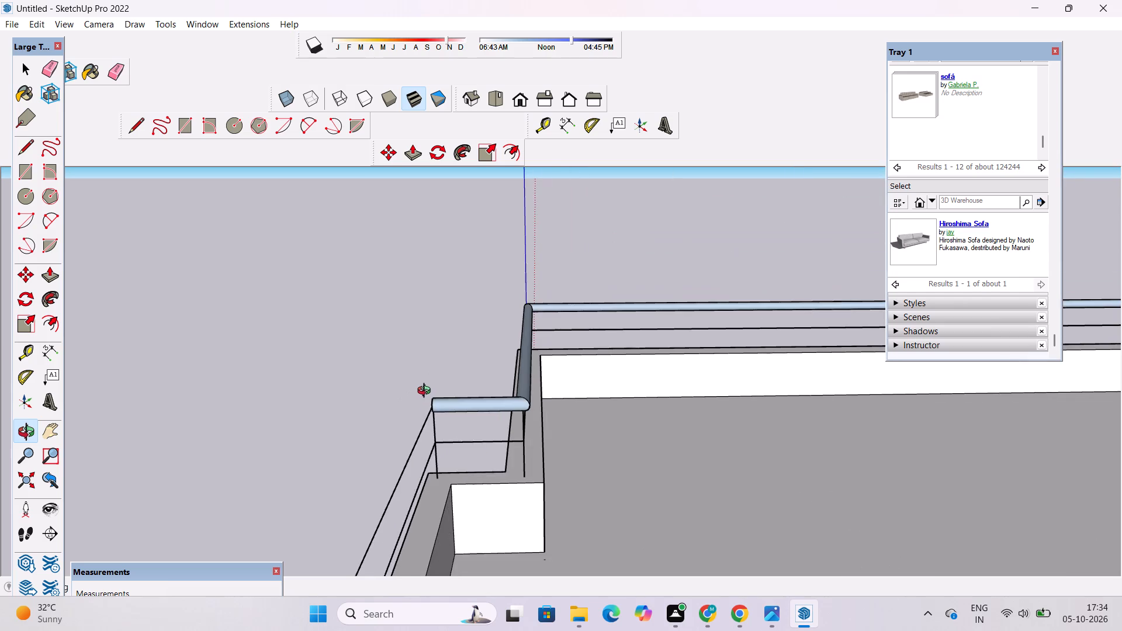
scroll(431, 417, "up", 4, "shift")
scroll(434, 410, "down", 3, "shift")
scroll(438, 405, "up", 3)
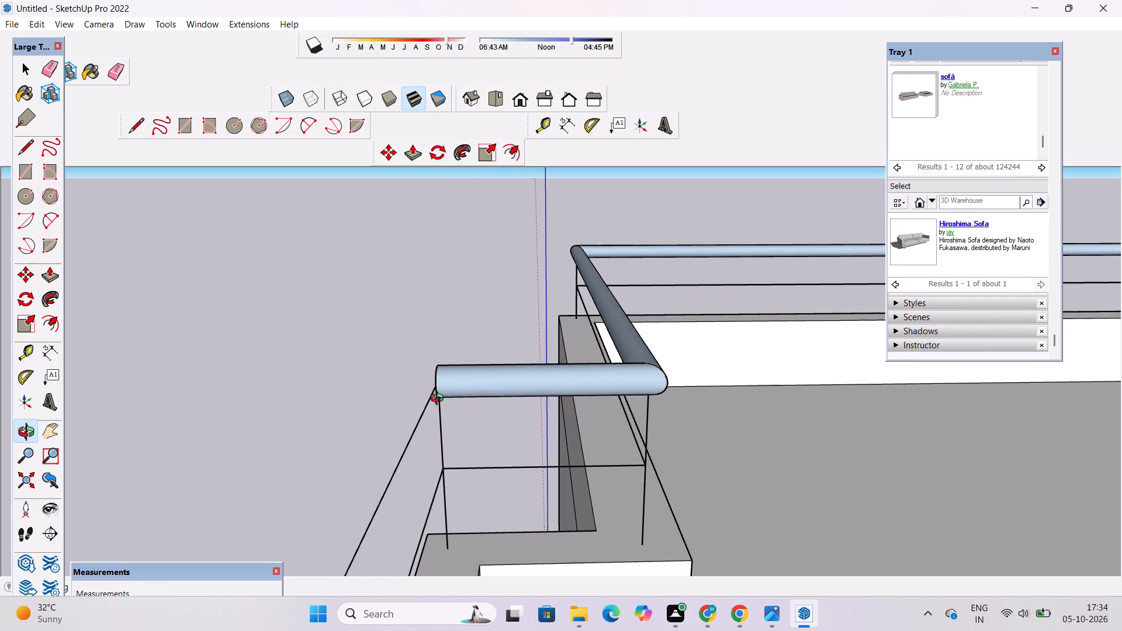
scroll(440, 393, "up", 16)
key("c")
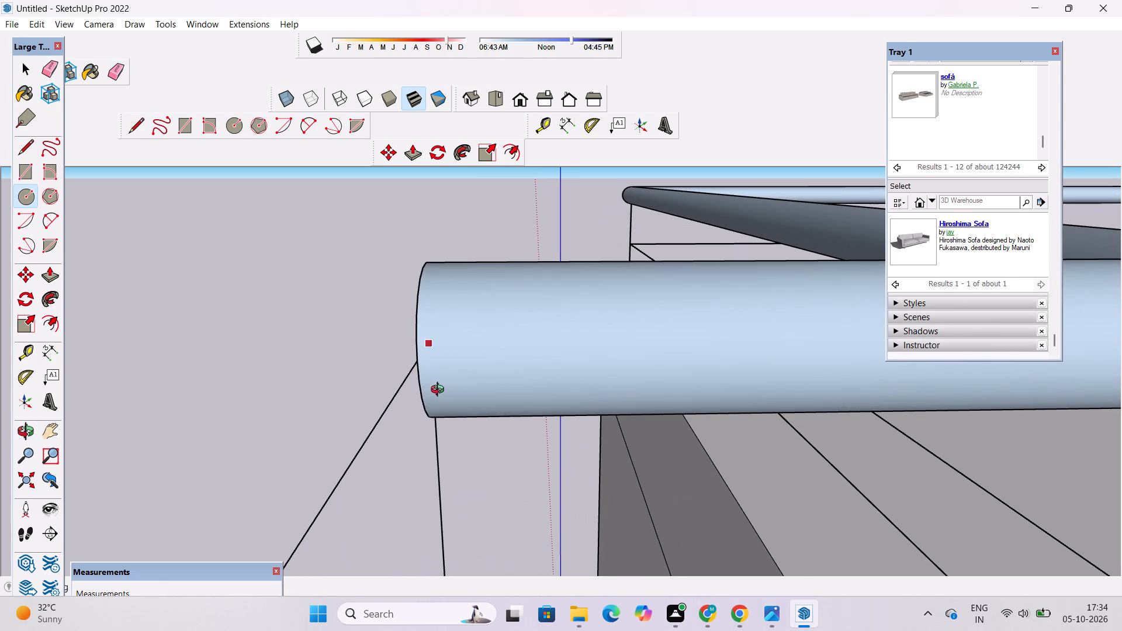
left_click(417, 365)
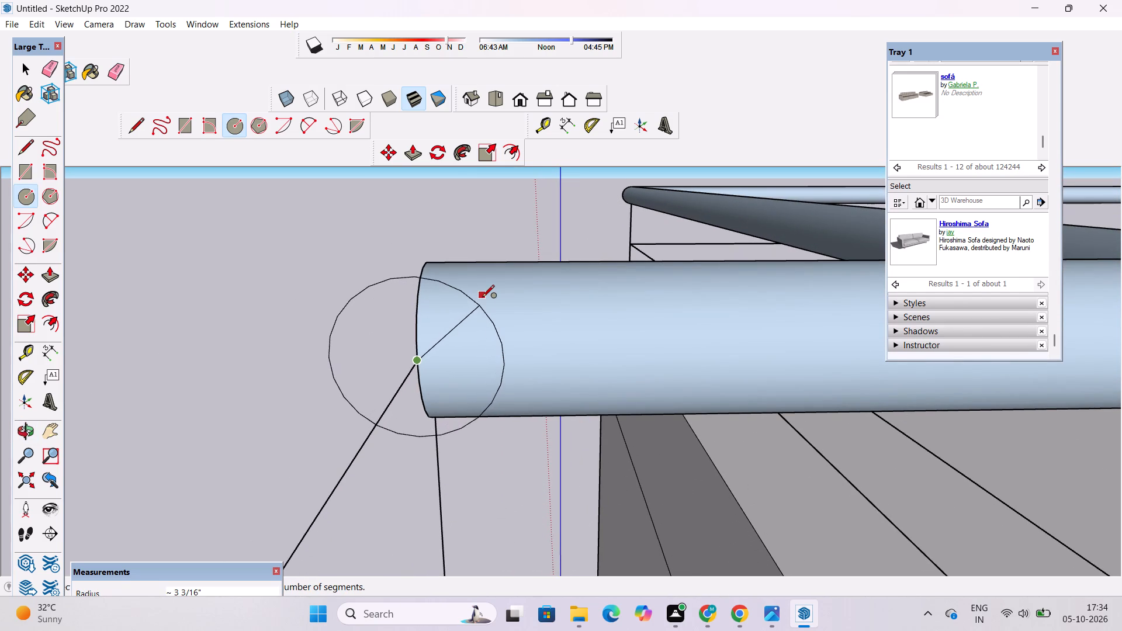
key("3")
key("Return")
key("space")
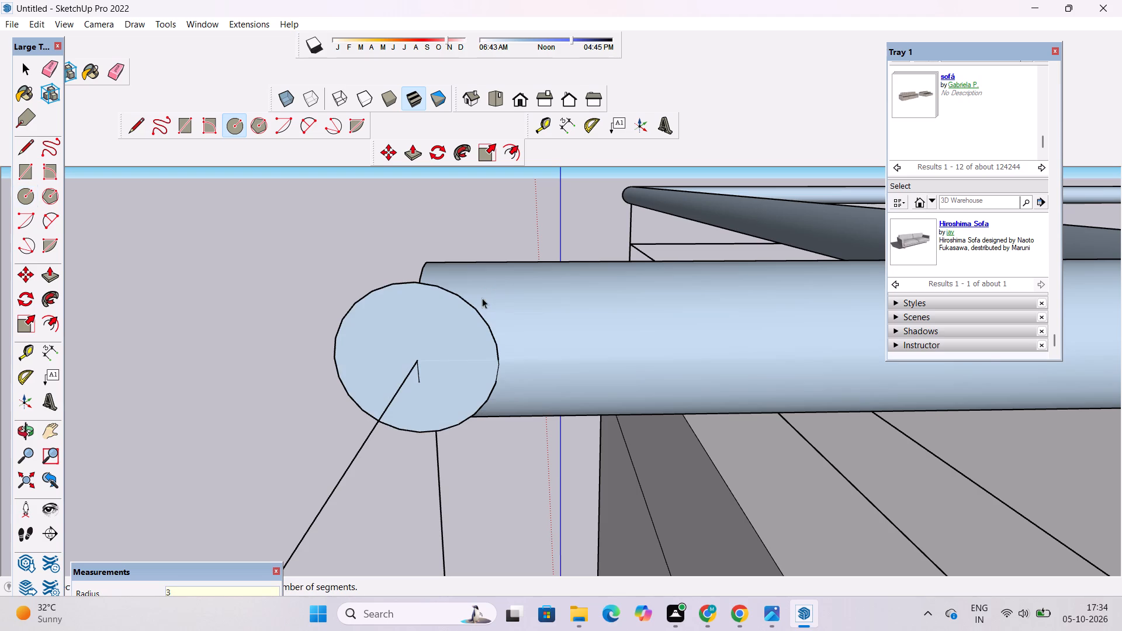
Set the new circle at the top rail's open end to 50 segments.
left_click(462, 299)
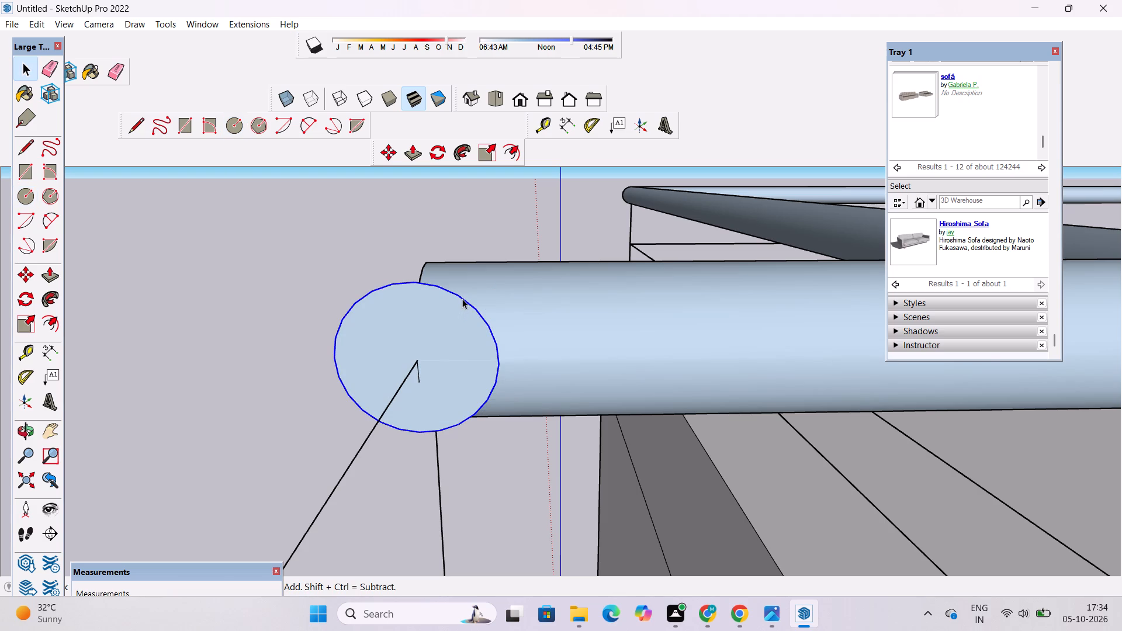
scroll(976, 185, "up", 1)
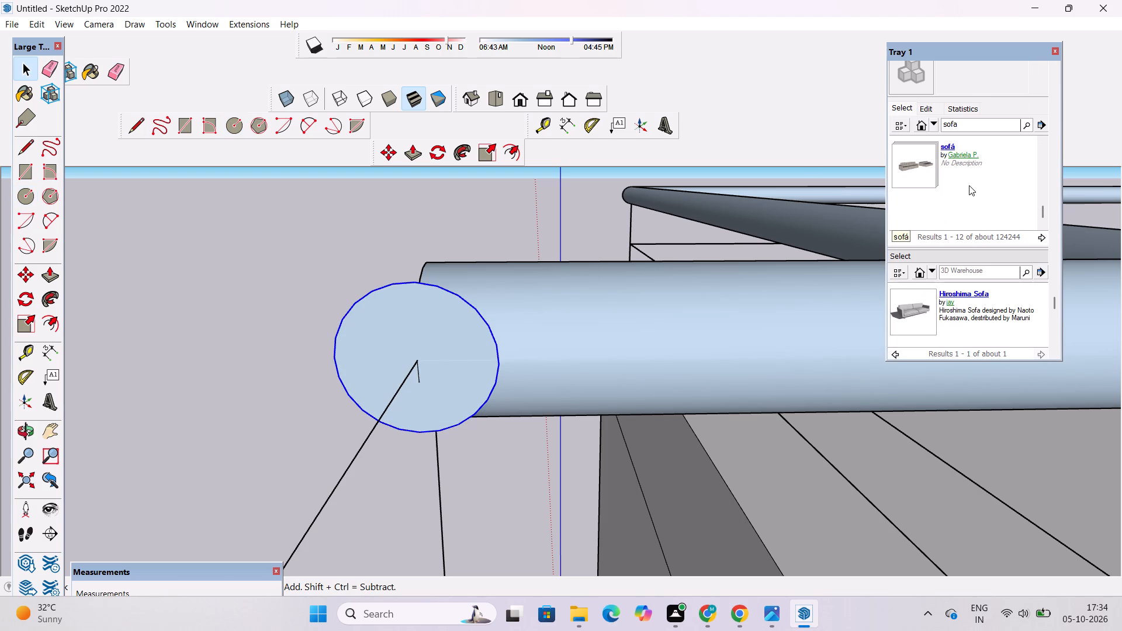
scroll(969, 185, "up", 2)
scroll(954, 117, "up", 2)
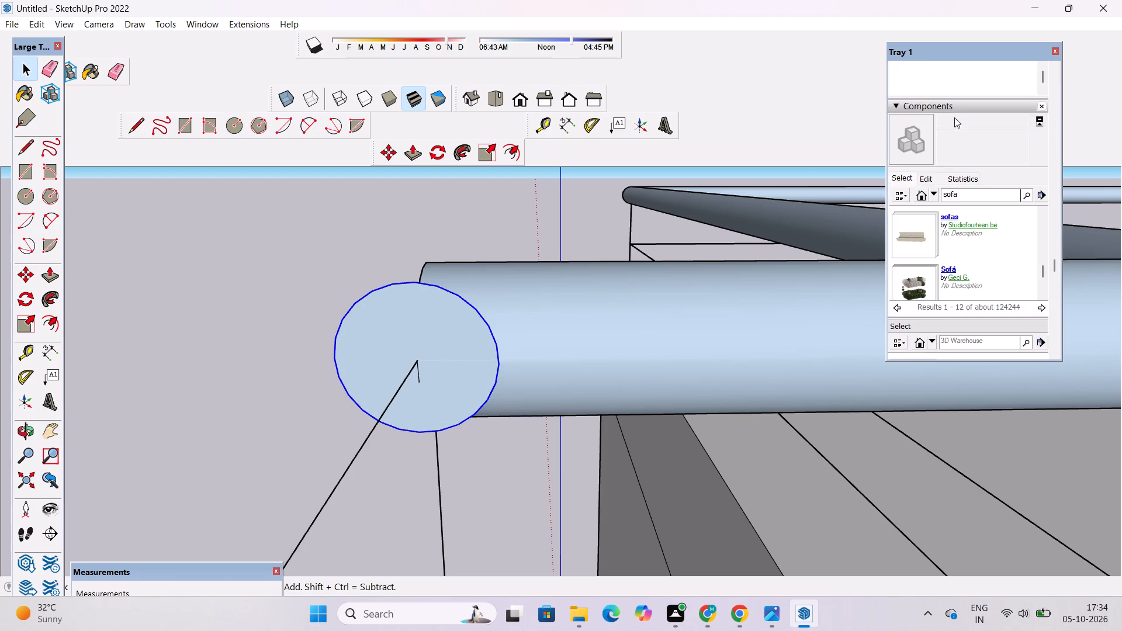
scroll(954, 117, "up", 8)
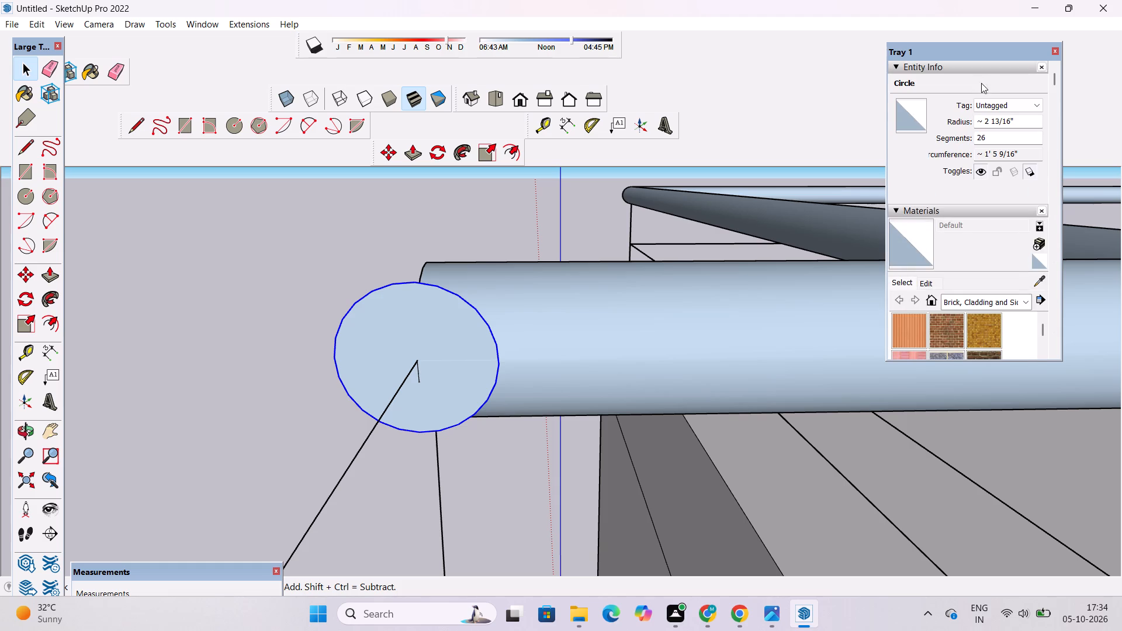
scroll(979, 89, "up", 1)
left_click(989, 140)
key("BackSpace")
key("BackSpace")
key("BackSpace")
key("BackSpace")
key("BackSpace")
key("BackSpace")
key("BackSpace")
key("BackSpace")
key("BackSpace")
key("BackSpace")
key("BackSpace")
key("BackSpace")
key("BackSpace")
type("50")
key("Return")
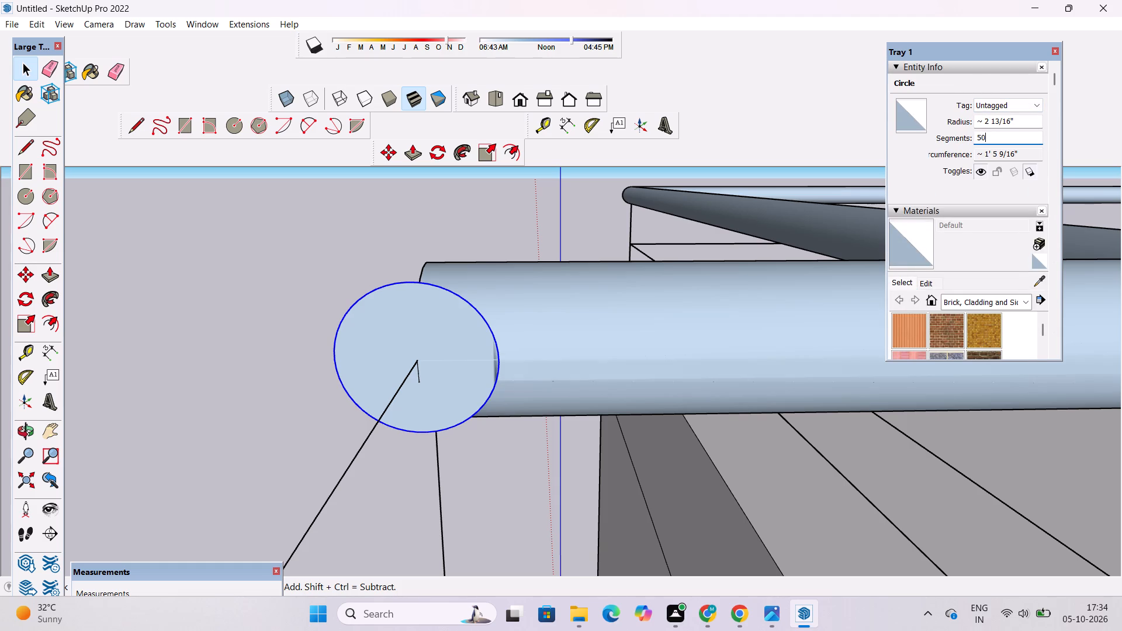
left_click(367, 272)
Examine the new circle at the top rail's open end and the remaining rail line running from its centre.
scroll(355, 275, "down", 5)
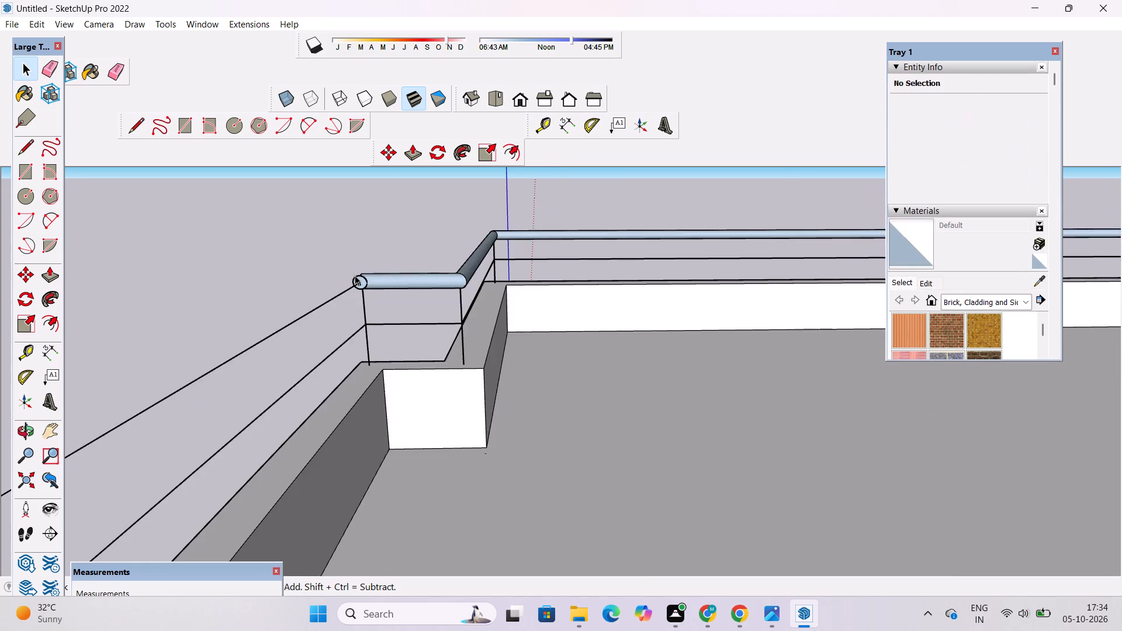
scroll(373, 306, "up", 4)
scroll(432, 291, "down", 3)
key("o")
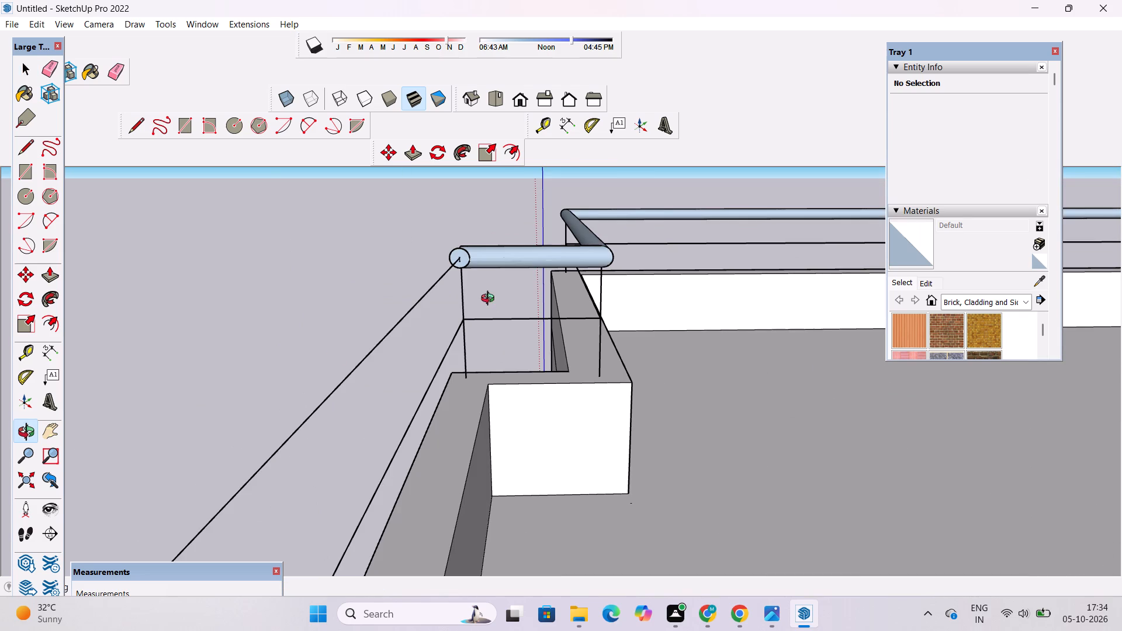
left_click_drag(348, 359, 521, 359)
left_click_drag(533, 359, 553, 360)
left_click_drag(574, 349, 492, 342, "shift")
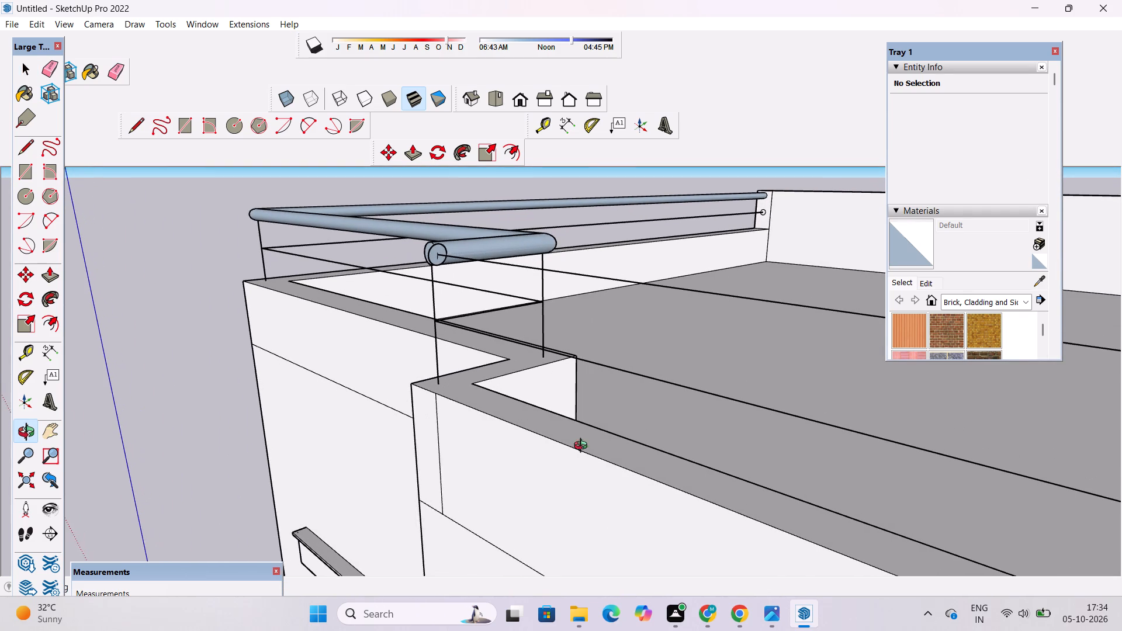
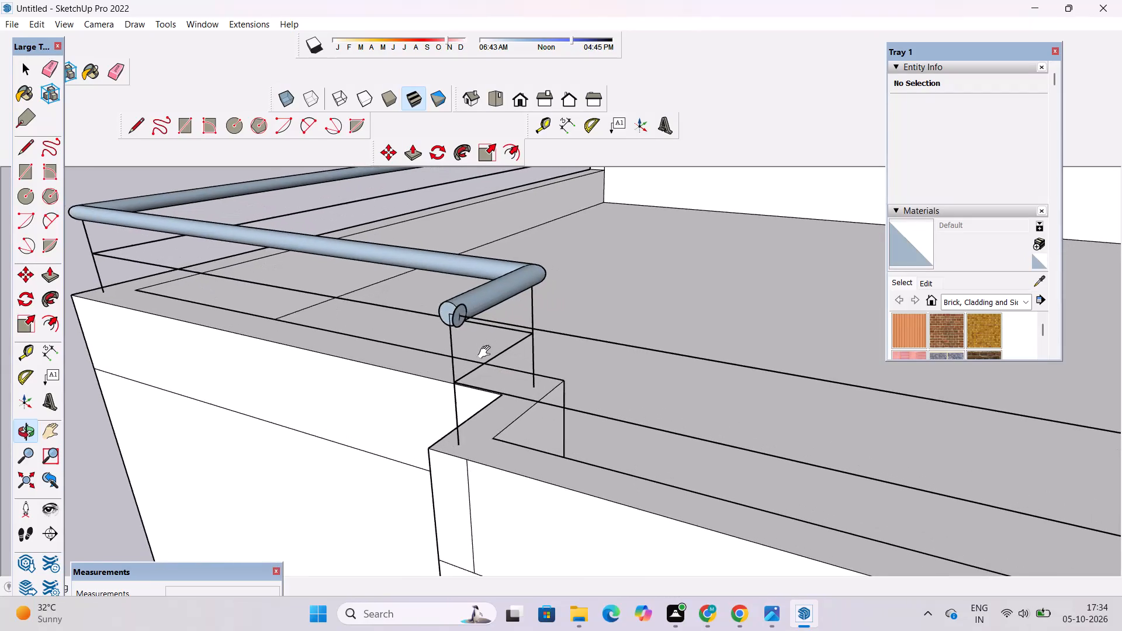
Examine the open end of the pipe rail above the parapet corner and the adjoining line and circle.
left_click_drag(444, 355, 474, 362)
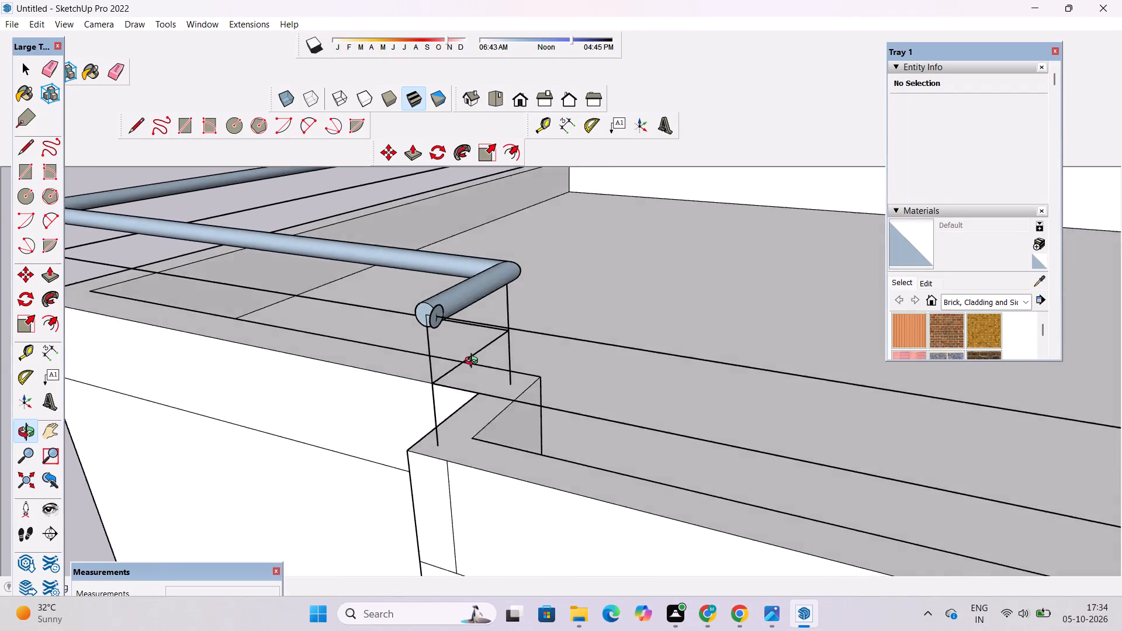
left_click_drag(474, 362, 563, 349)
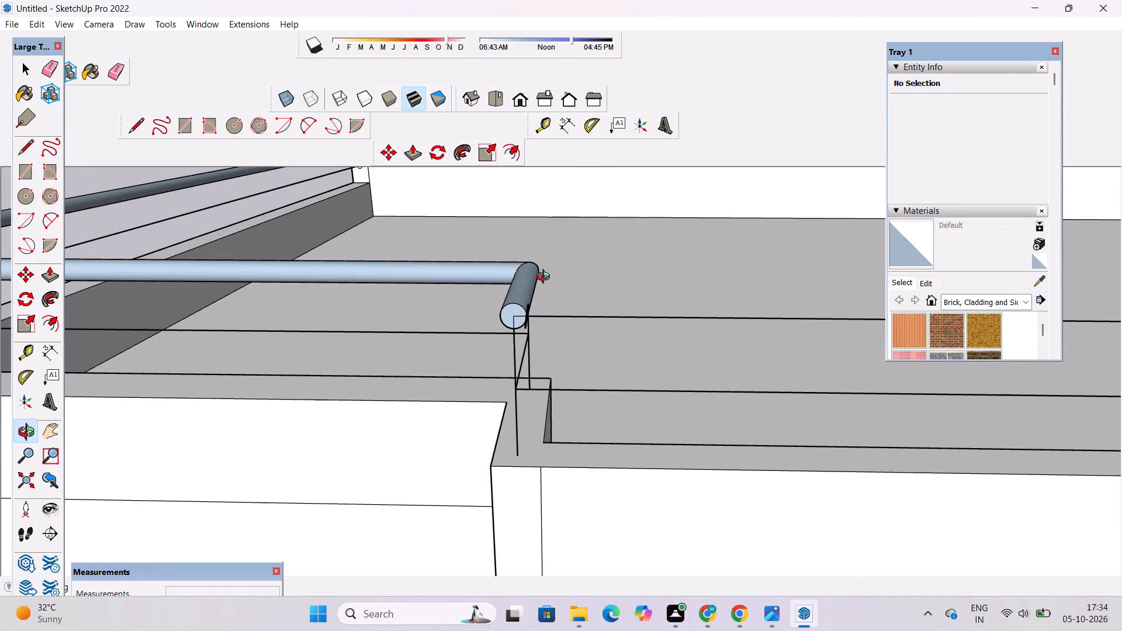
scroll(545, 283, "down", 3)
scroll(548, 312, "up", 2)
left_click_drag(553, 310, 443, 331, "shift")
scroll(344, 346, "up", 2)
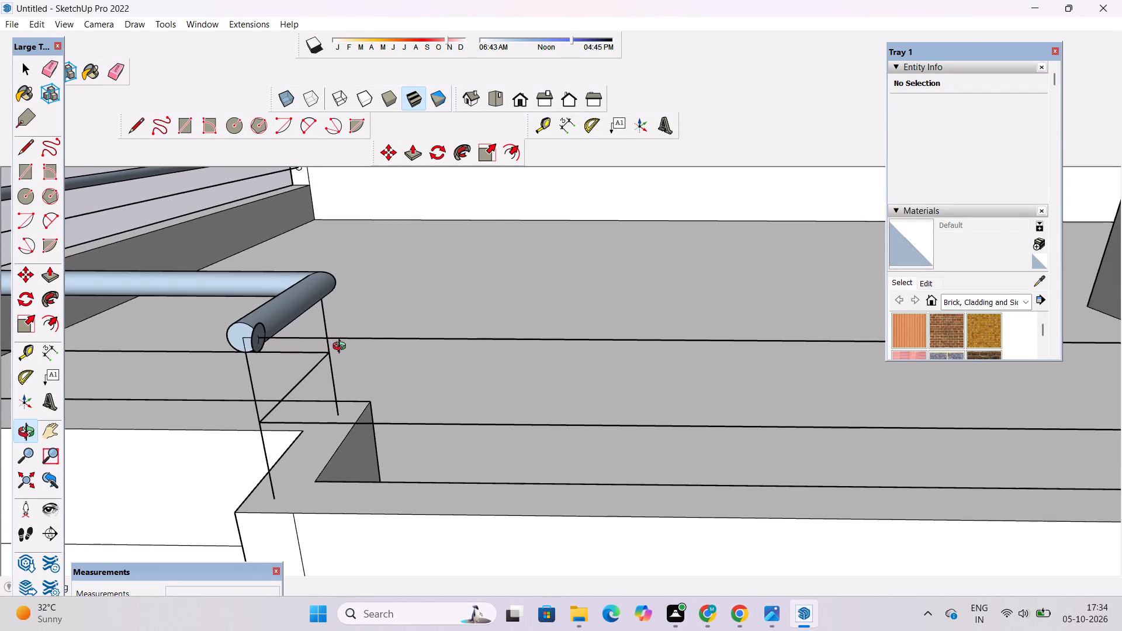
scroll(341, 349, "up", 2)
left_click_drag(342, 356, 323, 365)
scroll(182, 358, "up", 2)
left_click_drag(176, 345, 313, 345, "shift")
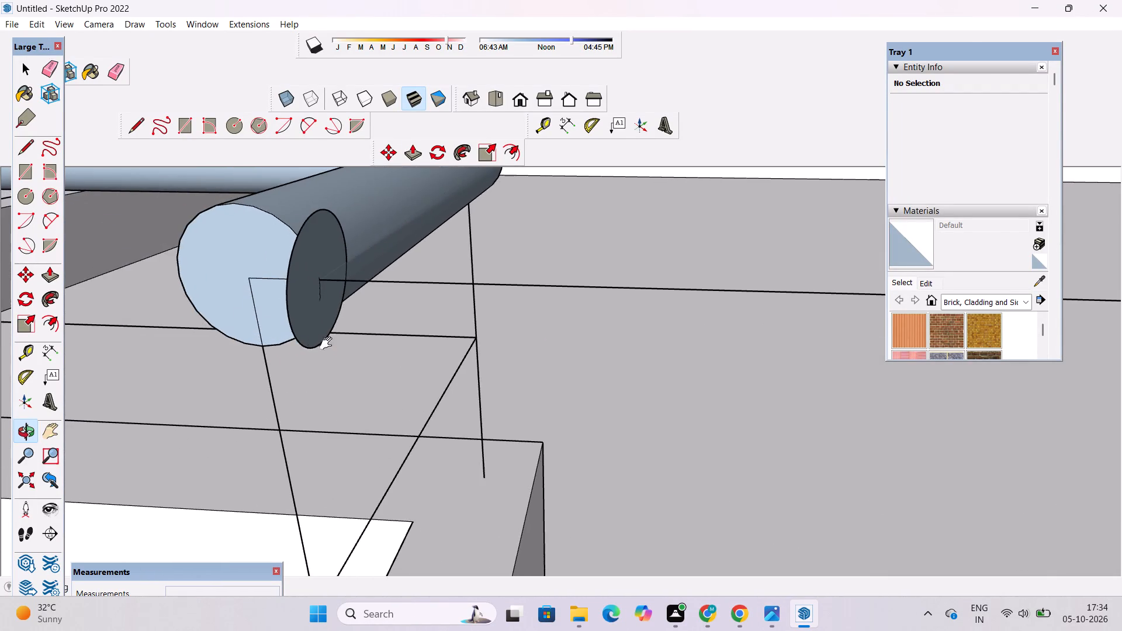
left_click_drag(333, 346, 280, 347)
left_click_drag(248, 336, 307, 379, "shift")
left_click_drag(344, 386, 257, 320)
scroll(255, 315, "down", 3, "shift")
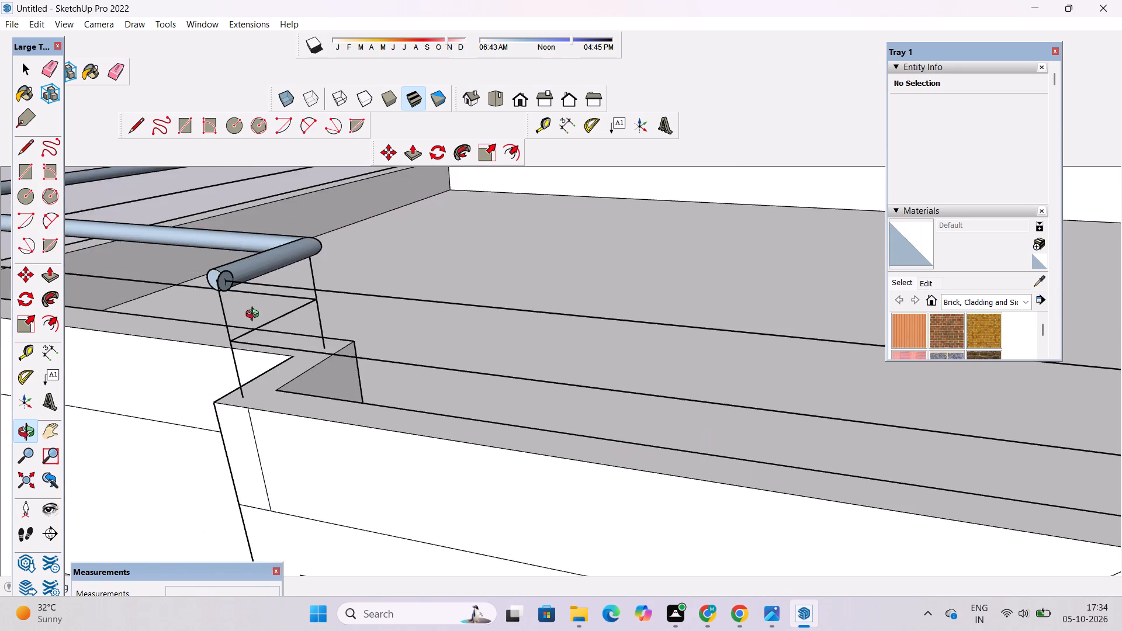
scroll(255, 315, "down", 6, "shift")
left_click_drag(245, 315, 289, 363, "shift")
scroll(306, 370, "up", 18, "shift")
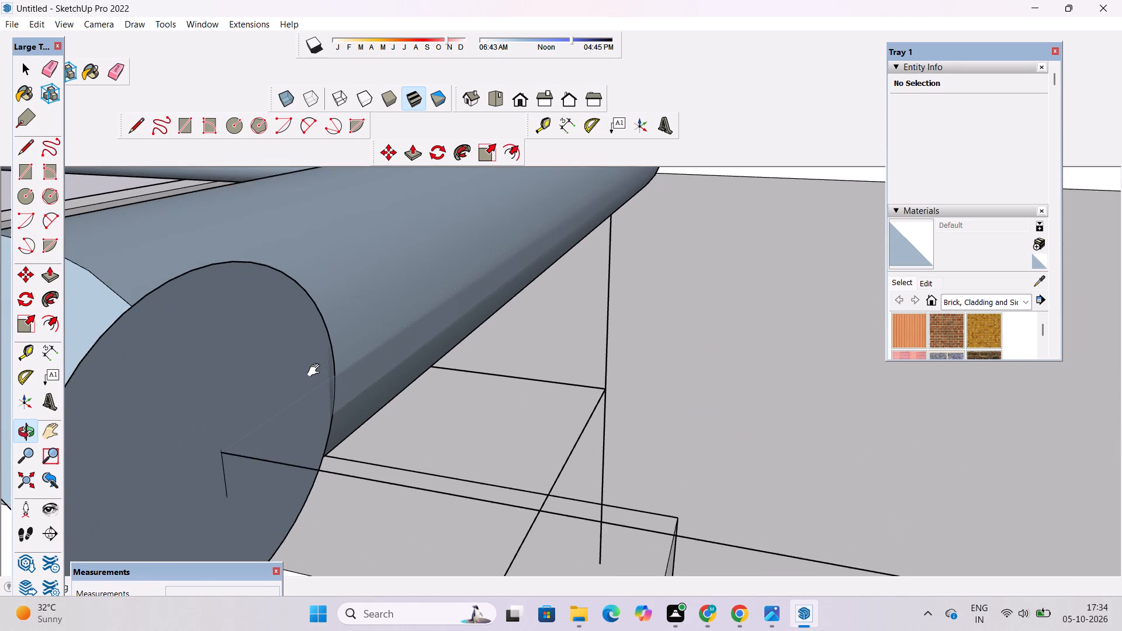
left_click_drag(316, 370, 314, 349, "shift")
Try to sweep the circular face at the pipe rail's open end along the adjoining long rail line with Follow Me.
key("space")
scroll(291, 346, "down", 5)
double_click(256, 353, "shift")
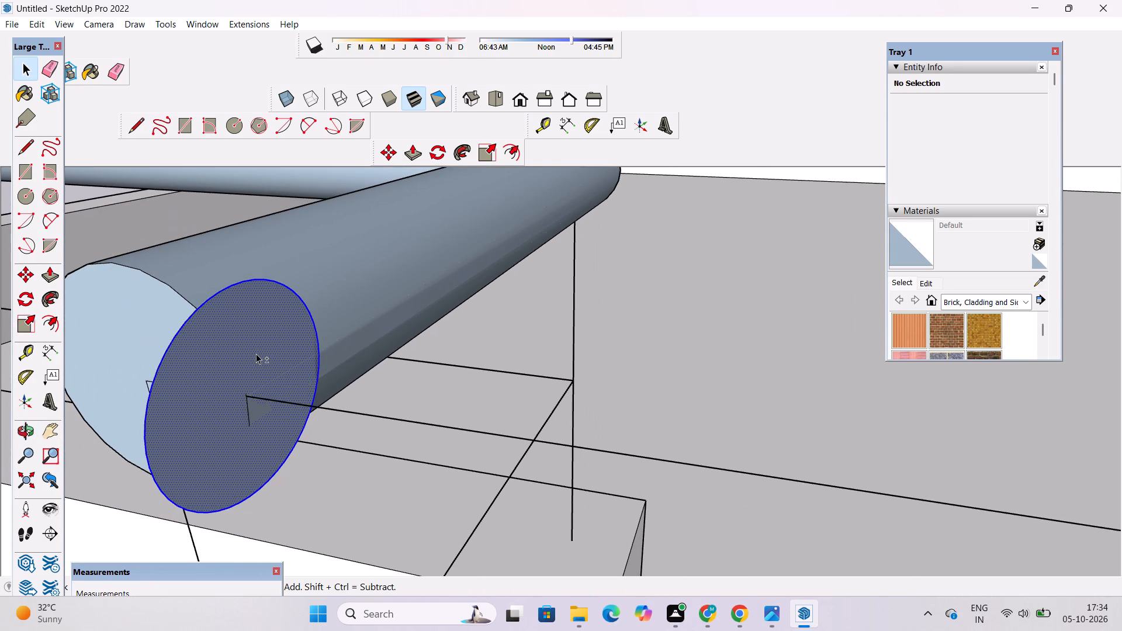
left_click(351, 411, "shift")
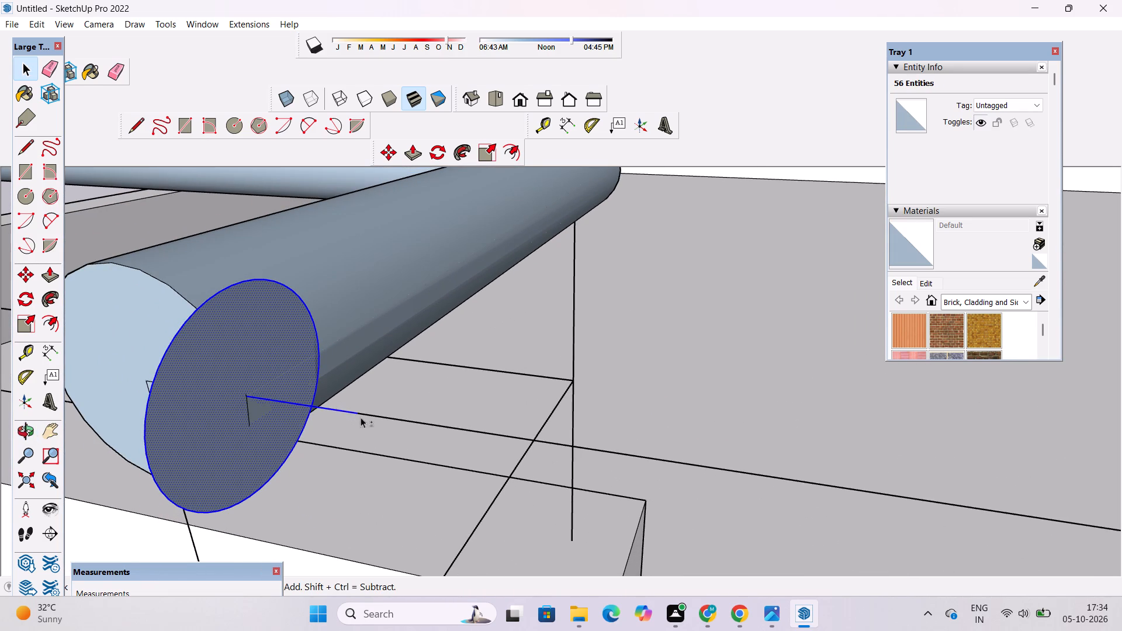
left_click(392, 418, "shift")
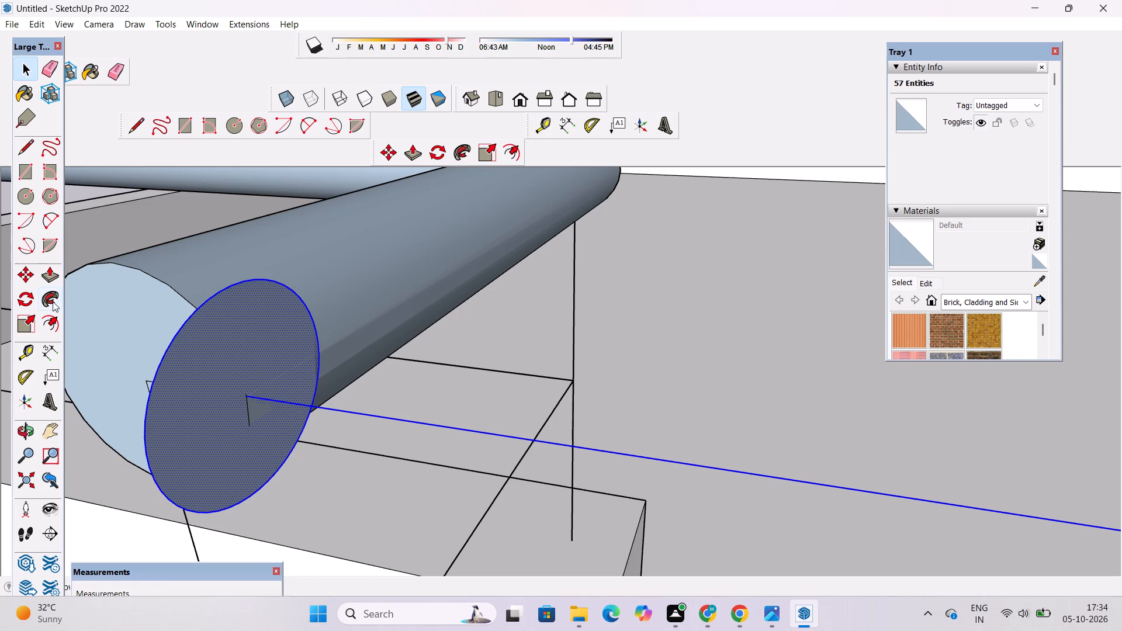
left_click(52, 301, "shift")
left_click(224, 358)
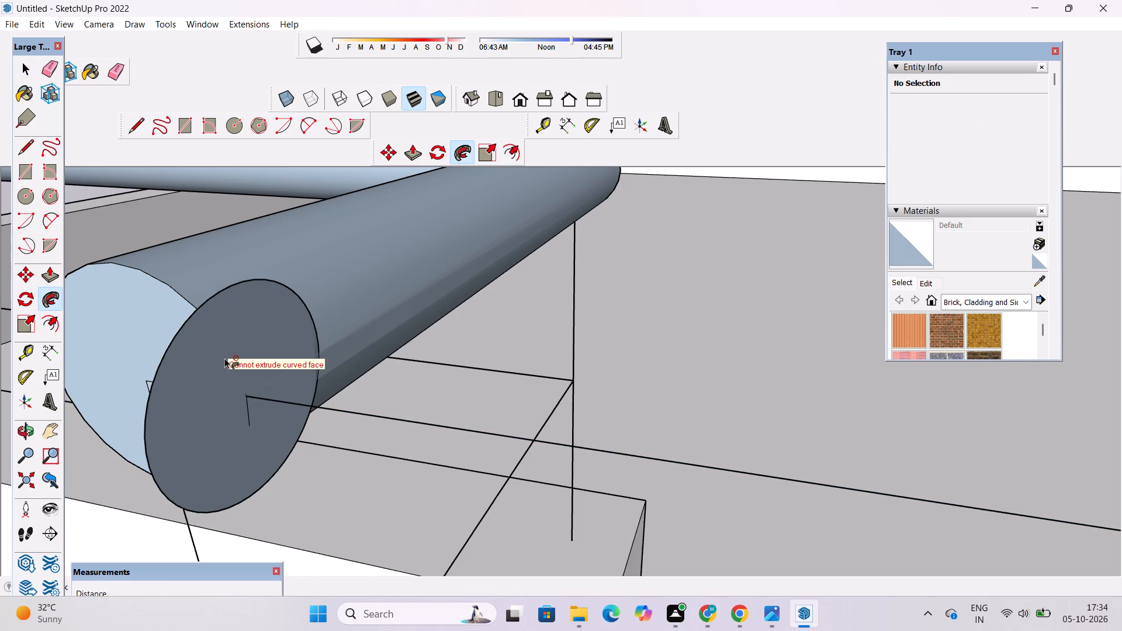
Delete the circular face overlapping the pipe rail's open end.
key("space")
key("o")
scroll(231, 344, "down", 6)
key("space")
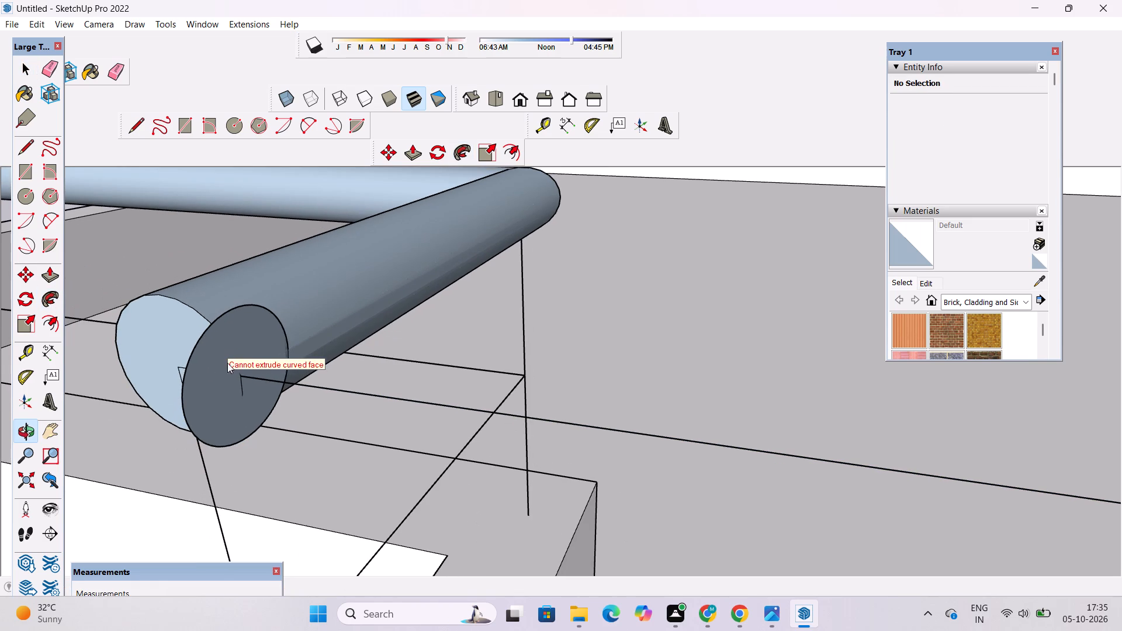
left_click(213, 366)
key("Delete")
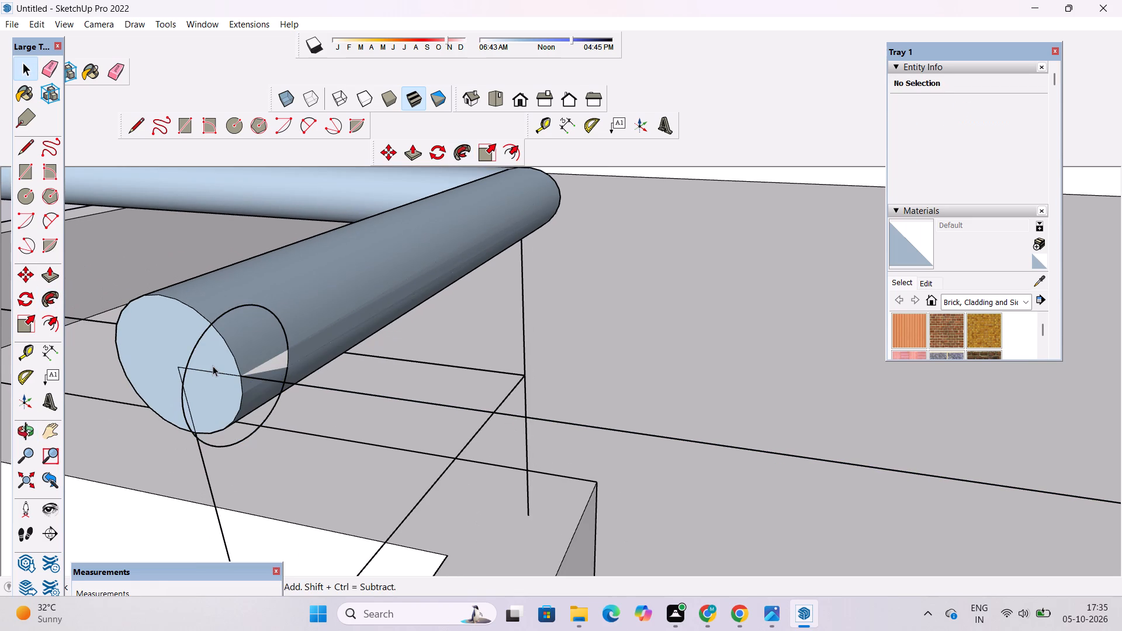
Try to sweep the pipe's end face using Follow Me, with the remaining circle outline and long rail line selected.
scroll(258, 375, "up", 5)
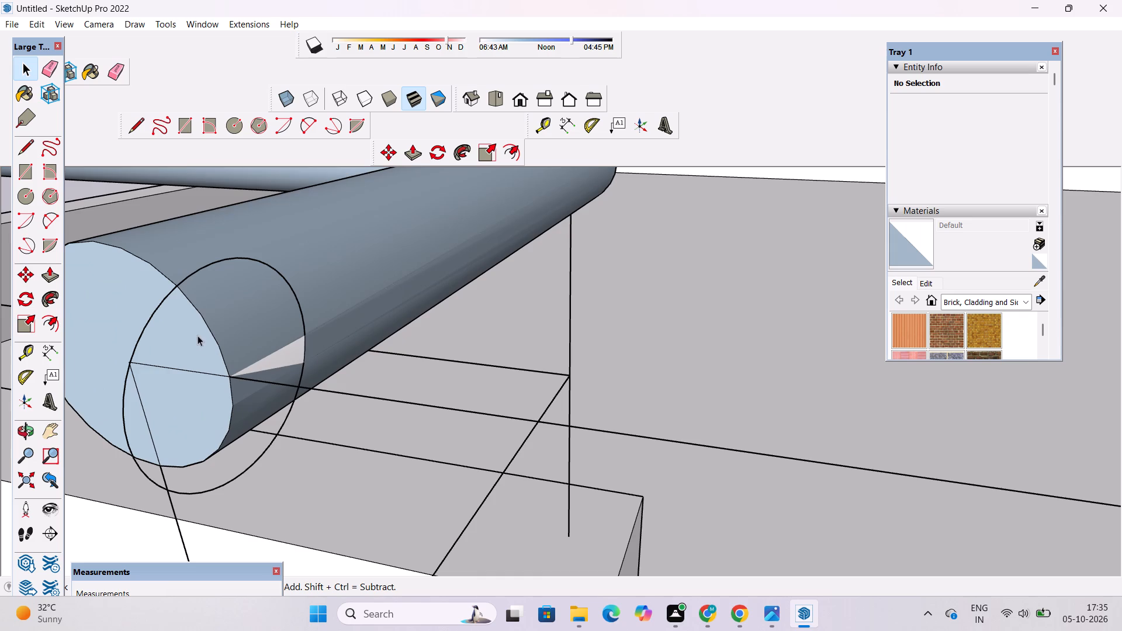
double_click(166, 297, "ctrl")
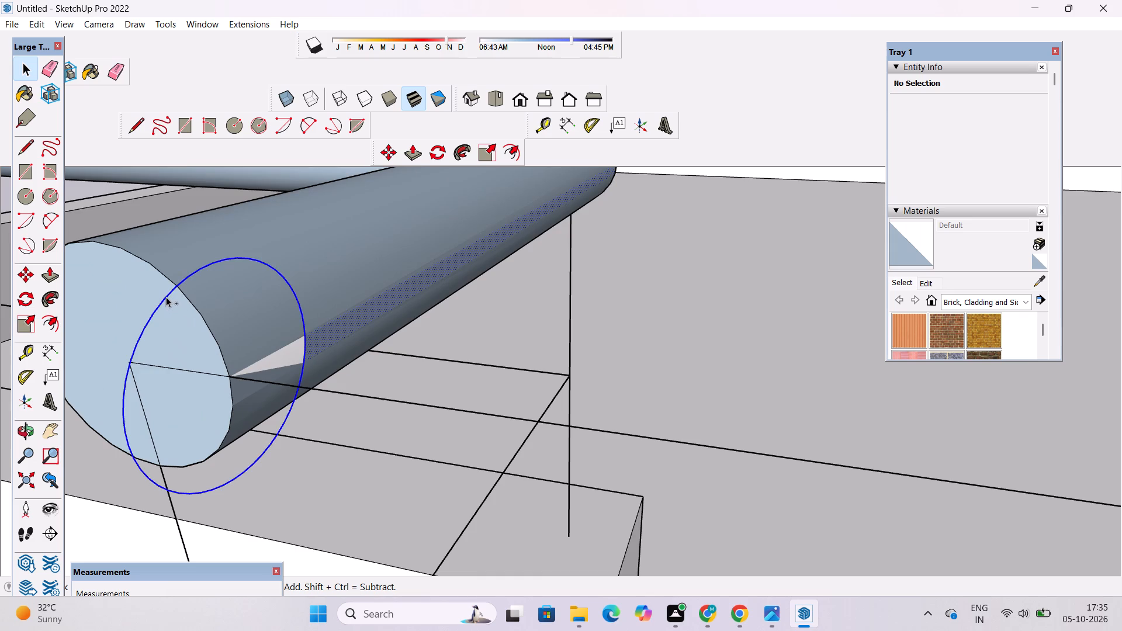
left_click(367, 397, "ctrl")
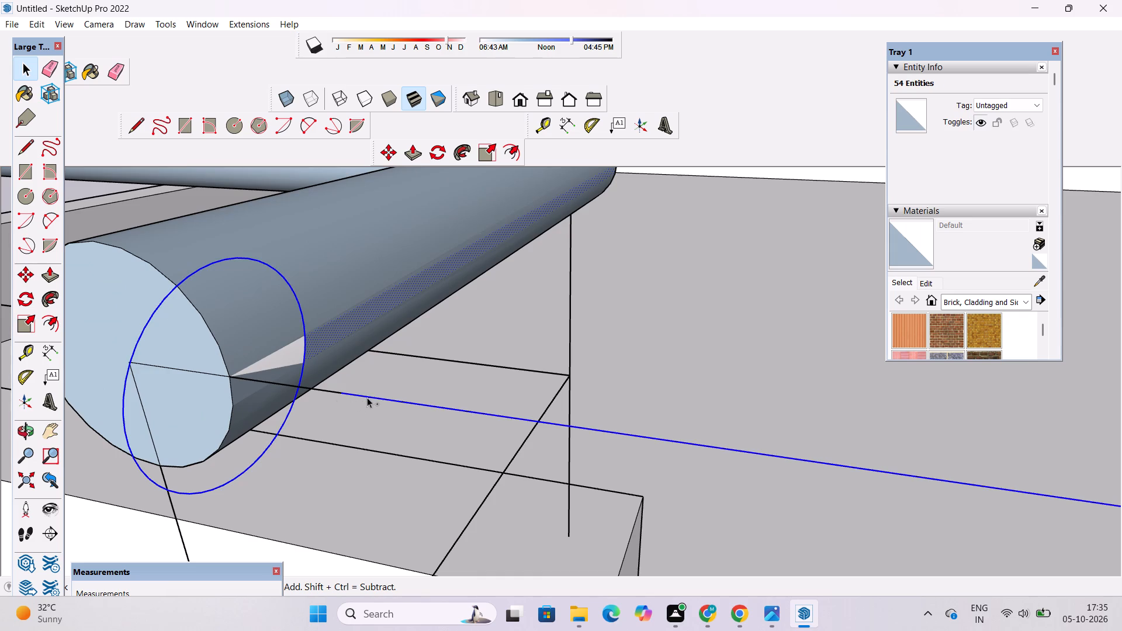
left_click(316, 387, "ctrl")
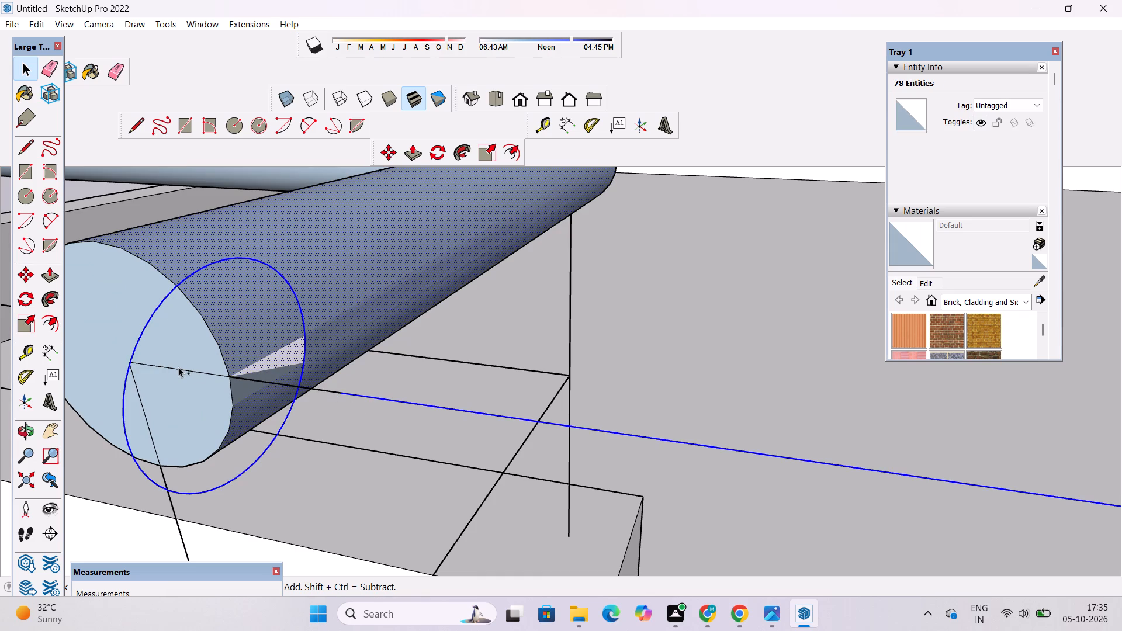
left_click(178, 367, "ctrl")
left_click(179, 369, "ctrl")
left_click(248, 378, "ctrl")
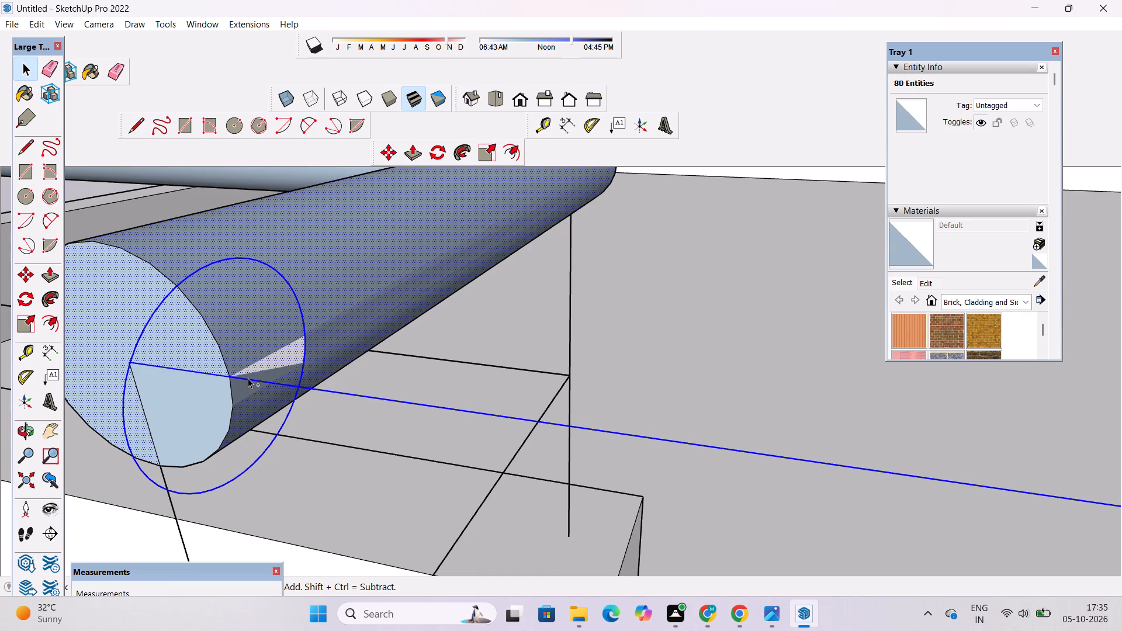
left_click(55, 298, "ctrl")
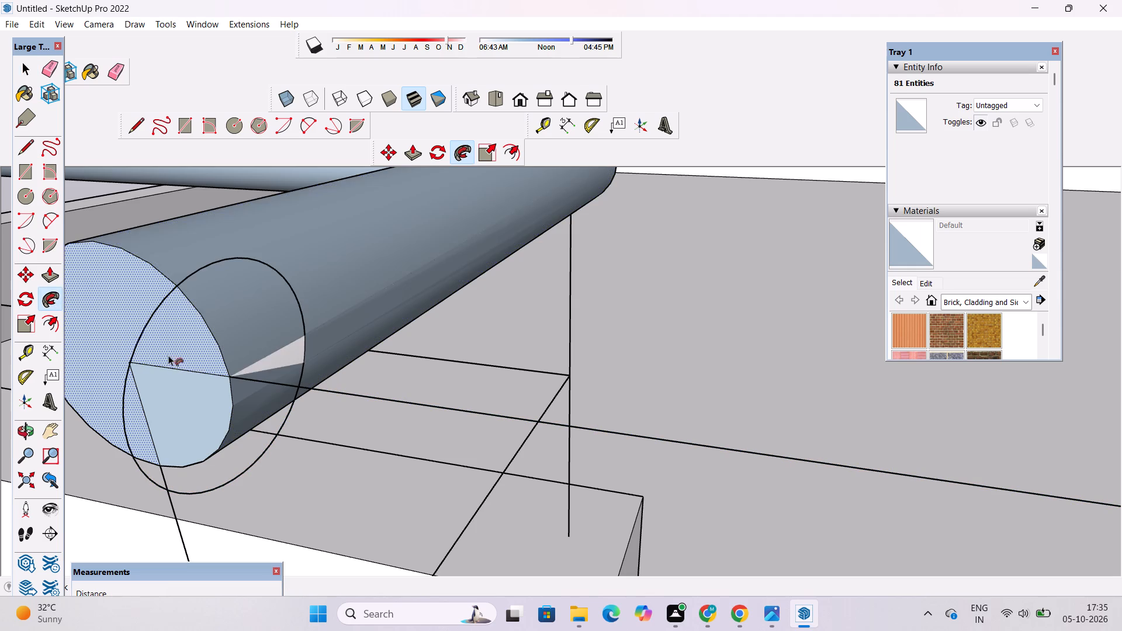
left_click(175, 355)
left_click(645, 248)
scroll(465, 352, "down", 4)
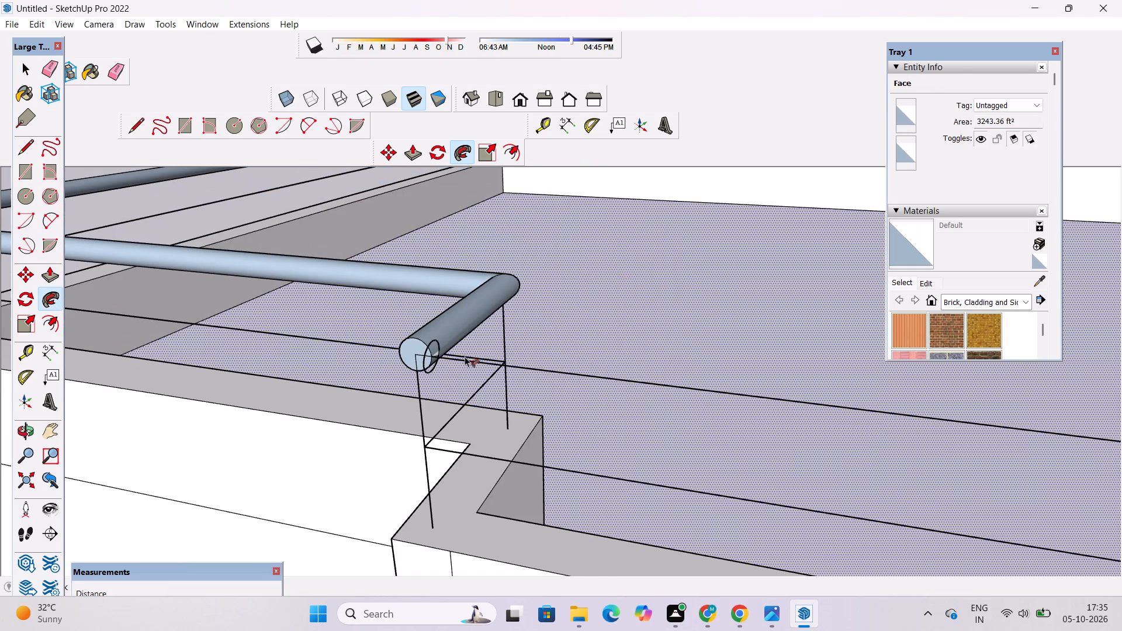
Undo the recent edits until the pipe rail is removed and only the rail path lines remain.
key("space")
key("o")
scroll(496, 359, "down", 5)
left_click_drag(449, 397, 407, 450)
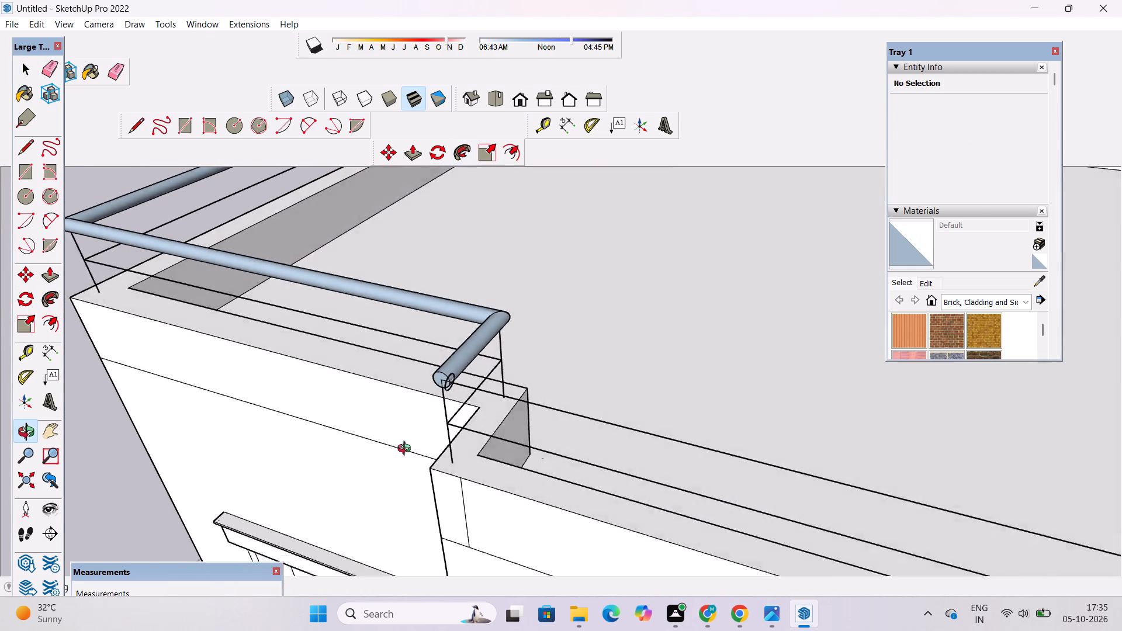
left_click_drag(407, 450, 343, 457)
key("ctrl+z")
key("ctrl+z")
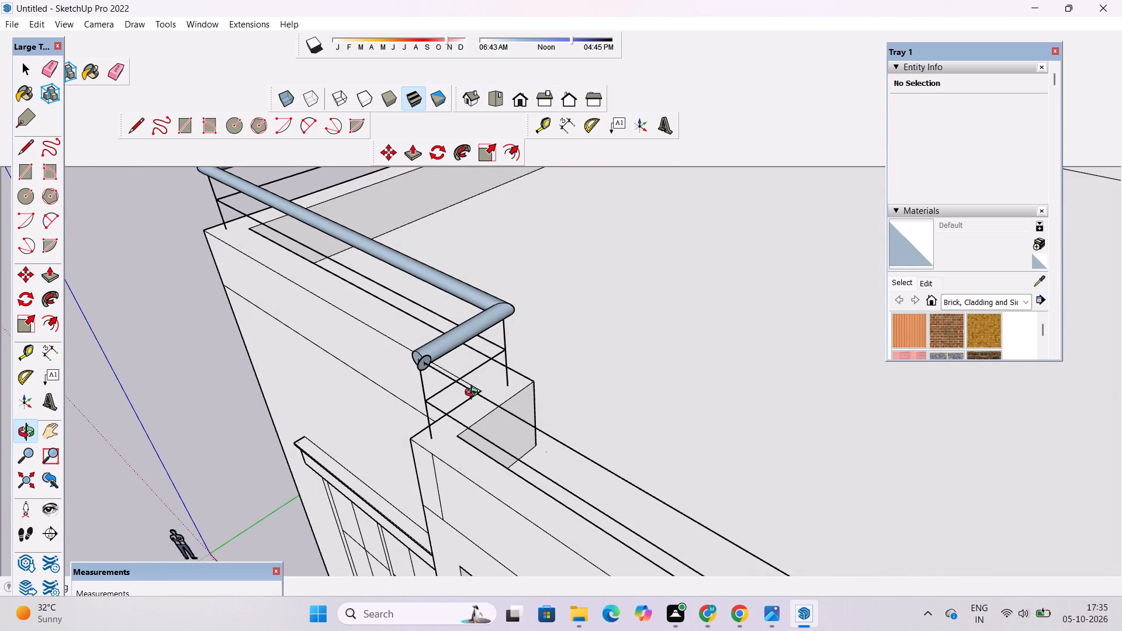
key("ctrl+z")
key("ctrl+z")
Draw a circle of 3" radius centred on the end of the lower rail line on the front parapet's sloping face.
scroll(377, 389, "down", 10)
left_click_drag(391, 397, 489, 401)
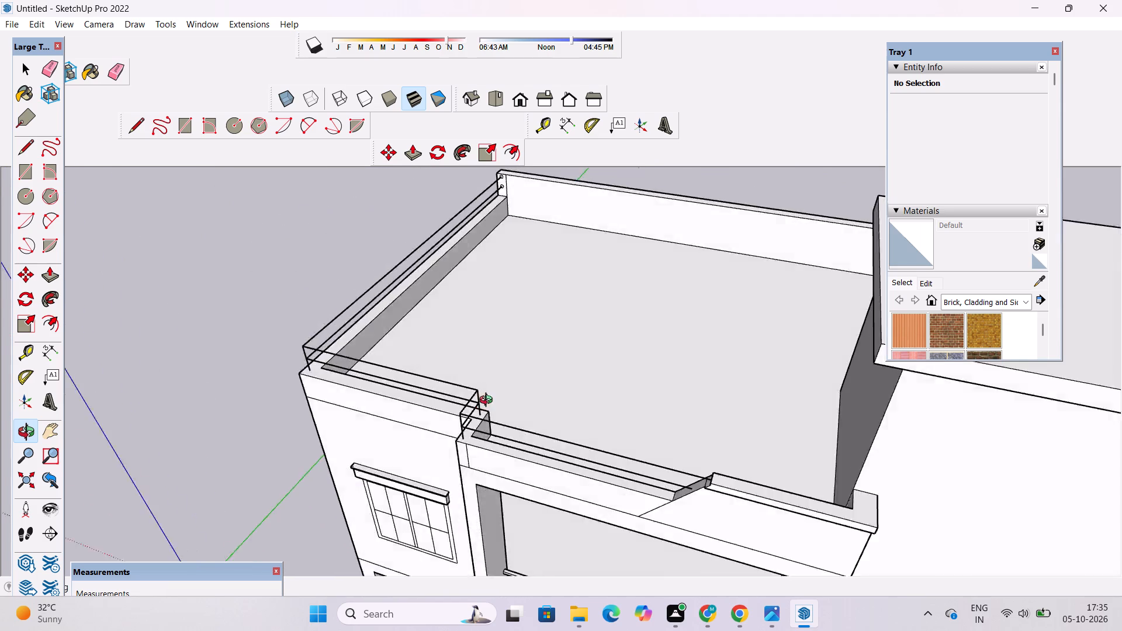
left_click_drag(489, 401, 641, 409)
scroll(622, 396, "up", 3)
left_click_drag(626, 393, 594, 395, "shift")
left_click_drag(620, 459, 546, 445)
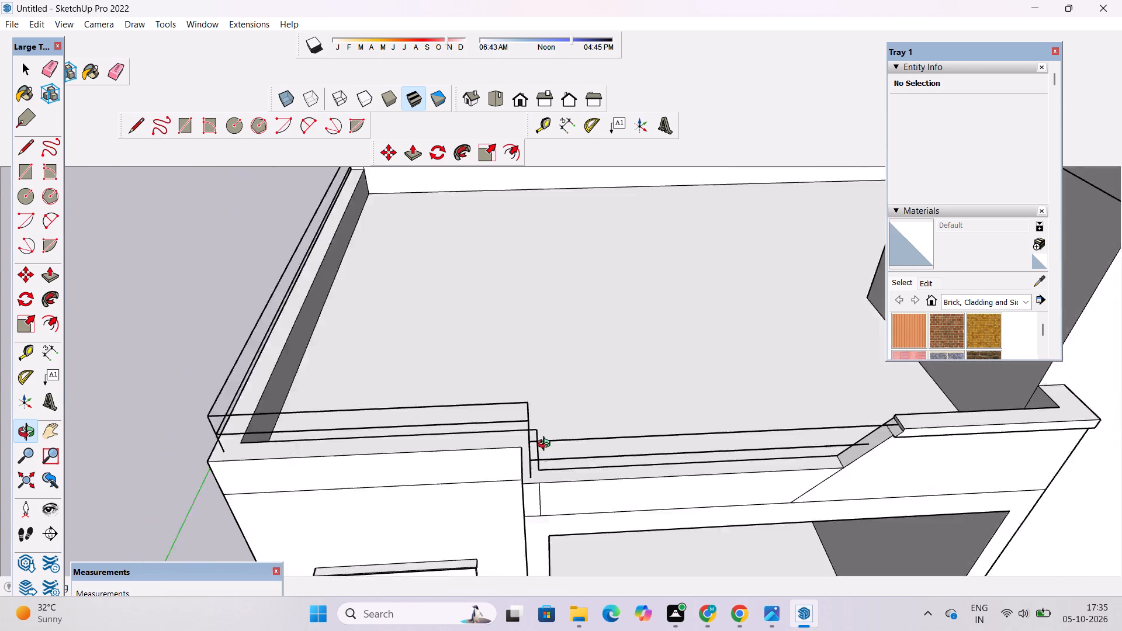
left_click_drag(546, 445, 542, 445)
scroll(515, 432, "up", 4)
left_click_drag(562, 442, 411, 418)
scroll(288, 419, "up", 3)
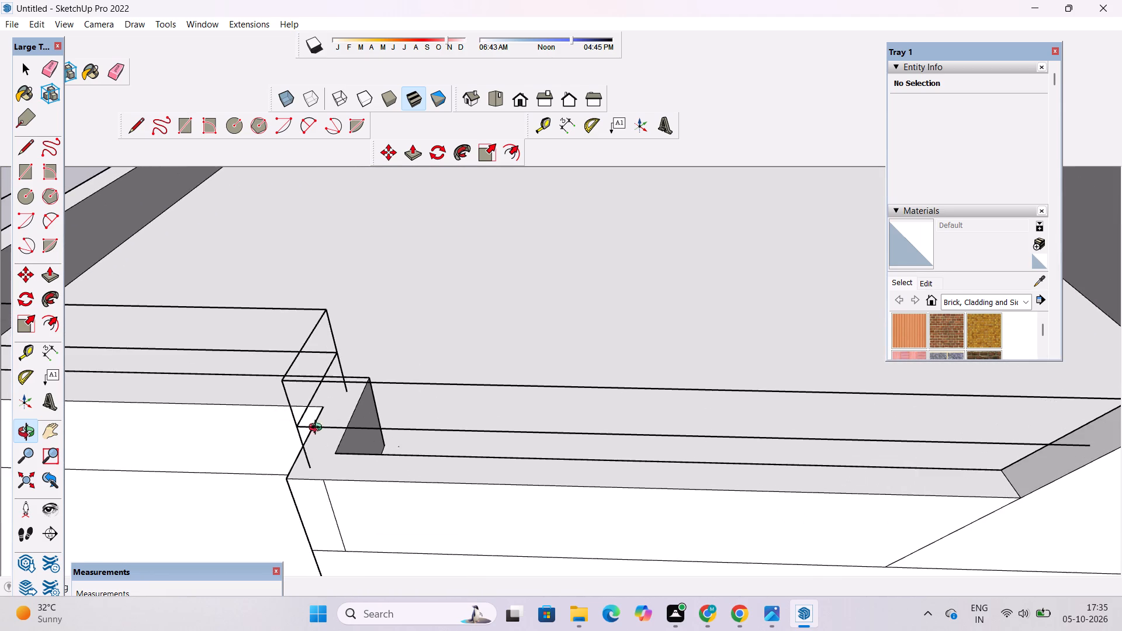
left_click_drag(325, 444, 304, 339)
scroll(330, 383, "down", 3)
left_click_drag(638, 414, 543, 423, "shift")
scroll(726, 377, "up", 2)
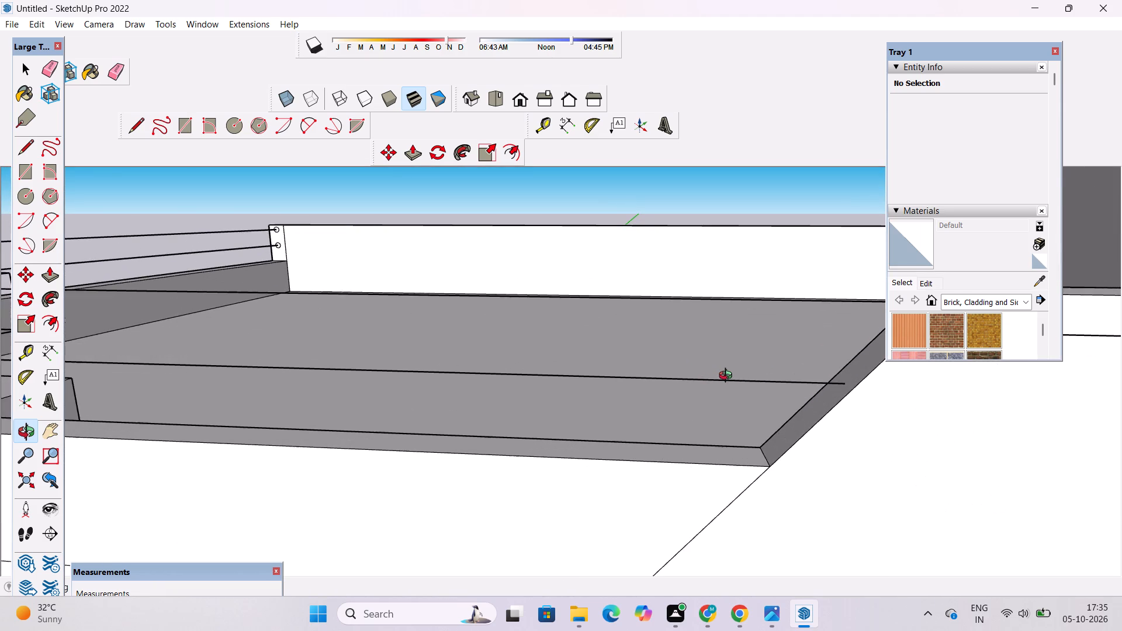
scroll(728, 377, "up", 1)
left_click_drag(751, 380, 802, 384, "shift")
scroll(736, 388, "down", 3)
left_click_drag(804, 401, 826, 445)
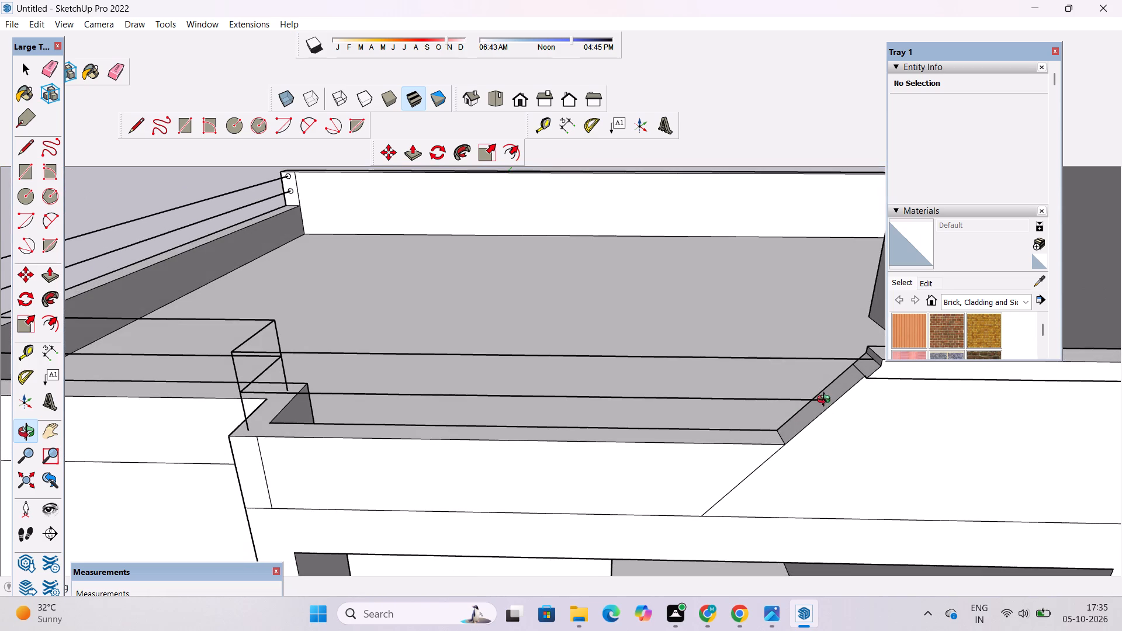
scroll(826, 399, "up", 2)
left_click_drag(827, 397, 766, 393, "shift")
scroll(787, 394, "up", 4)
left_click_drag(765, 401, 789, 435)
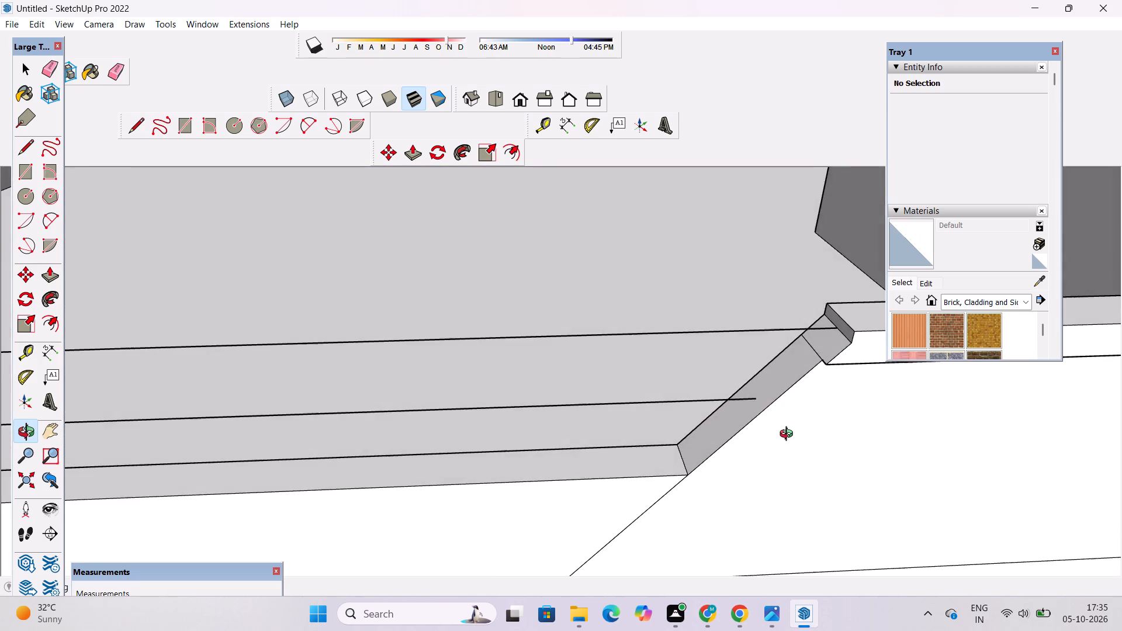
left_click_drag(789, 435, 788, 435)
scroll(755, 418, "up", 3)
left_click_drag(743, 410, 763, 396, "shift")
key("c")
scroll(764, 392, "up", 5)
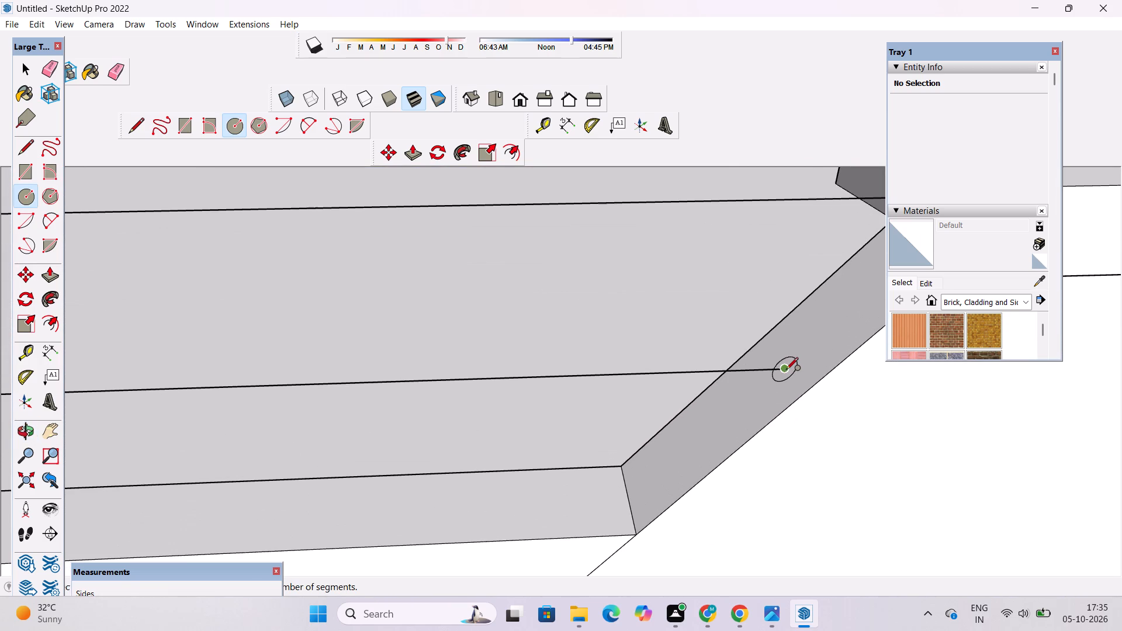
left_click(783, 370)
key("3")
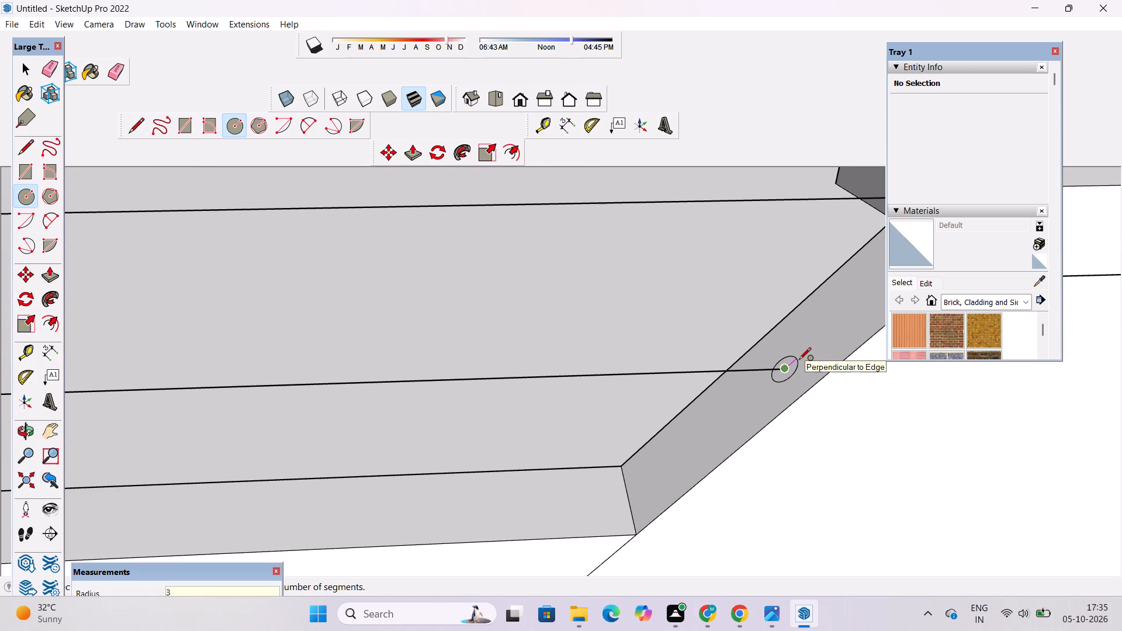
key("shift+quotedbl")
key("Return")
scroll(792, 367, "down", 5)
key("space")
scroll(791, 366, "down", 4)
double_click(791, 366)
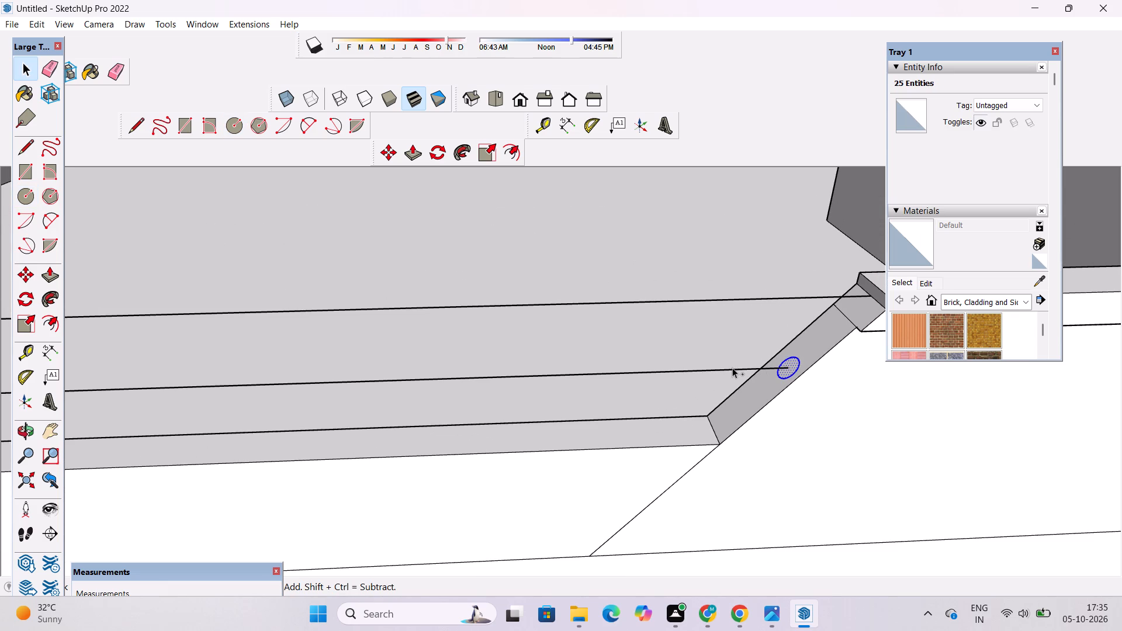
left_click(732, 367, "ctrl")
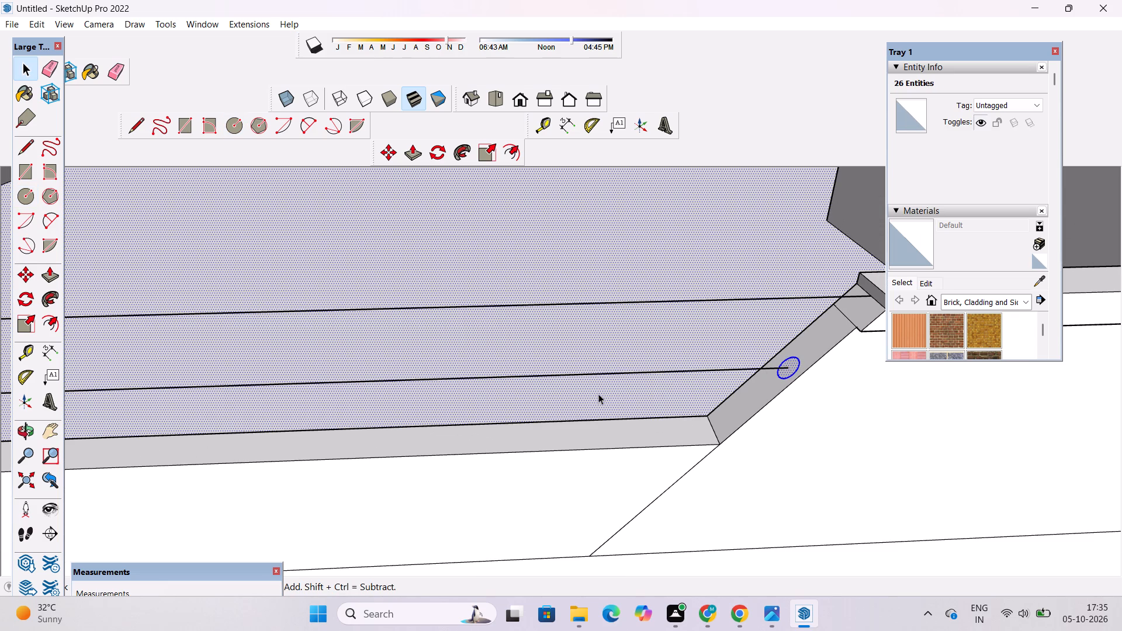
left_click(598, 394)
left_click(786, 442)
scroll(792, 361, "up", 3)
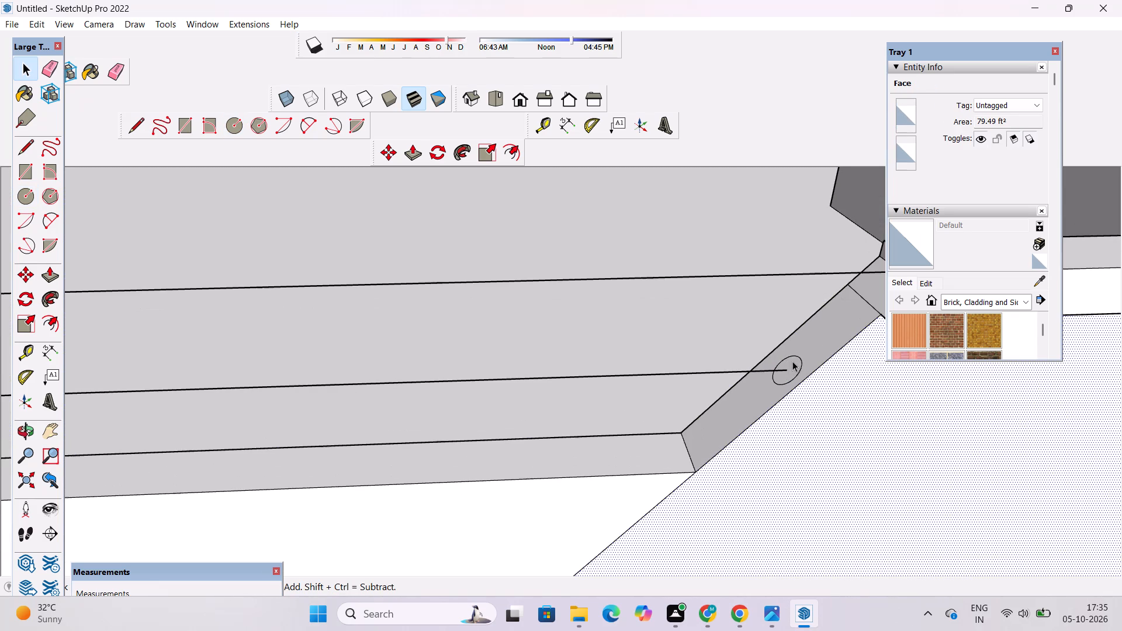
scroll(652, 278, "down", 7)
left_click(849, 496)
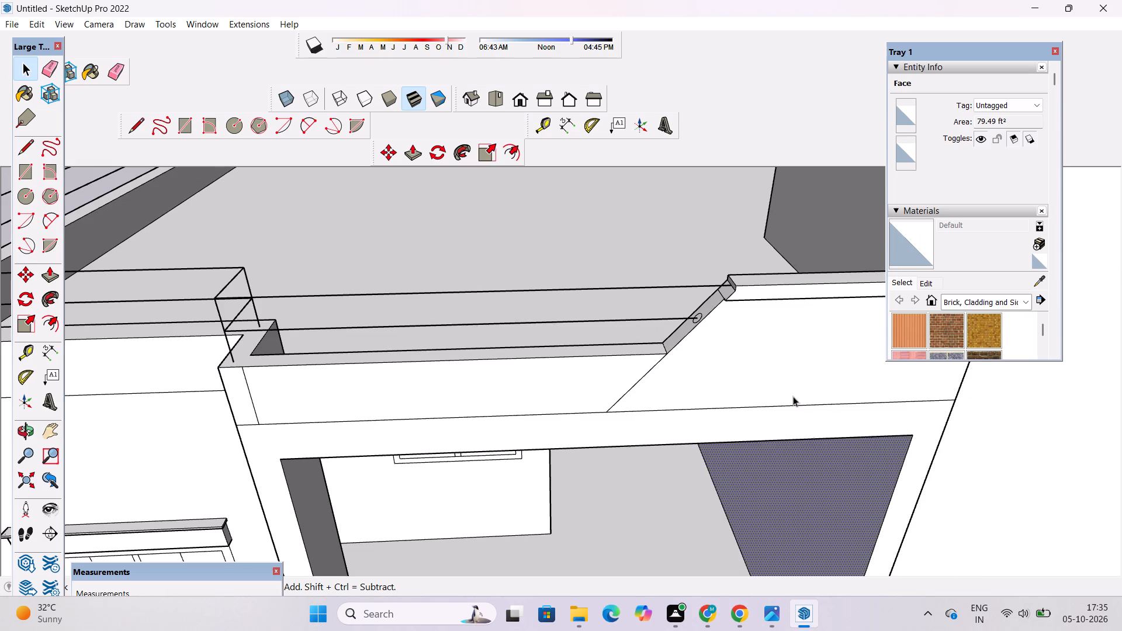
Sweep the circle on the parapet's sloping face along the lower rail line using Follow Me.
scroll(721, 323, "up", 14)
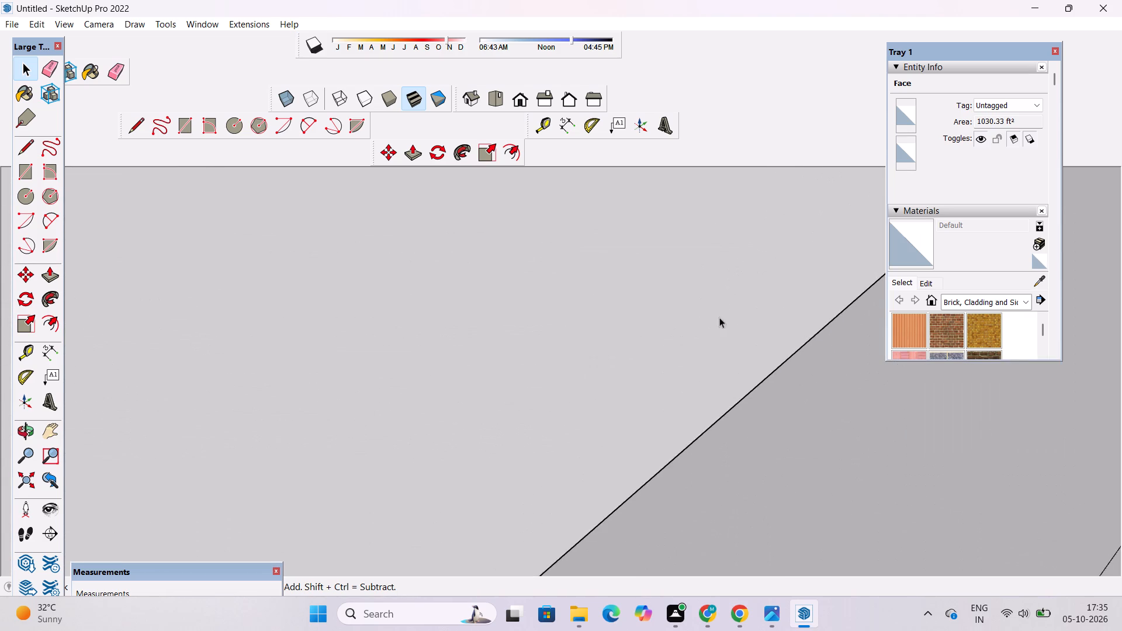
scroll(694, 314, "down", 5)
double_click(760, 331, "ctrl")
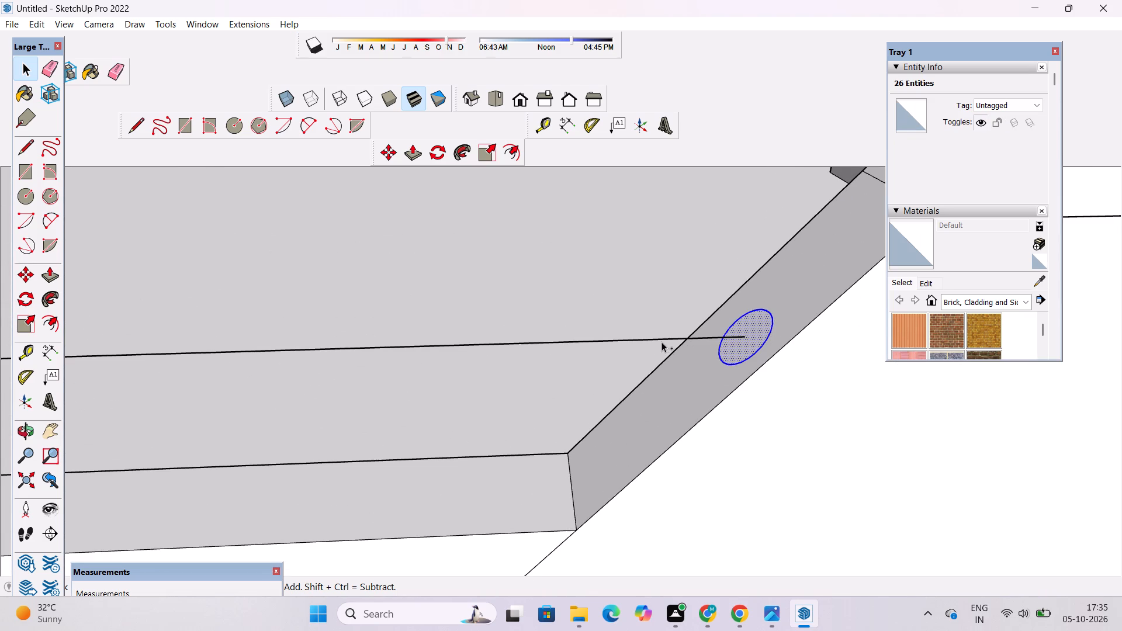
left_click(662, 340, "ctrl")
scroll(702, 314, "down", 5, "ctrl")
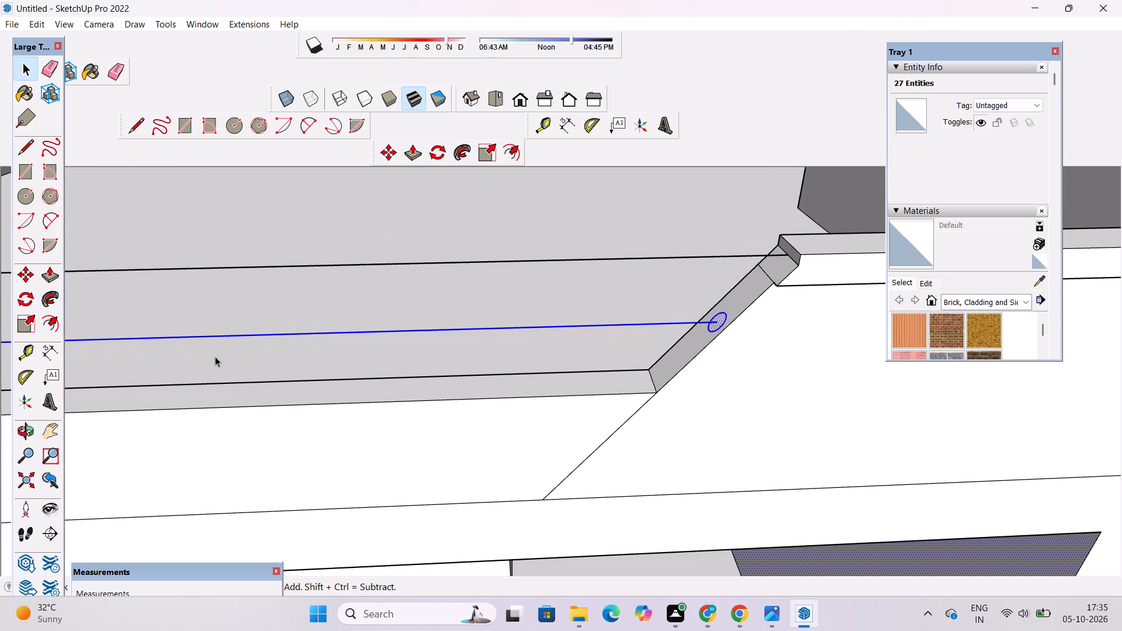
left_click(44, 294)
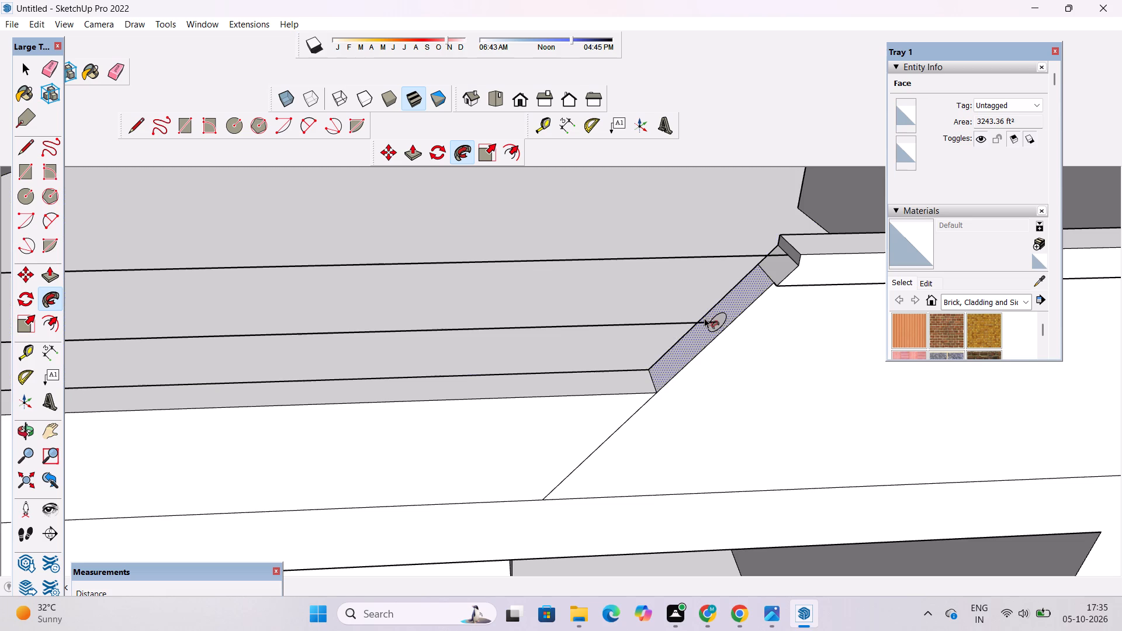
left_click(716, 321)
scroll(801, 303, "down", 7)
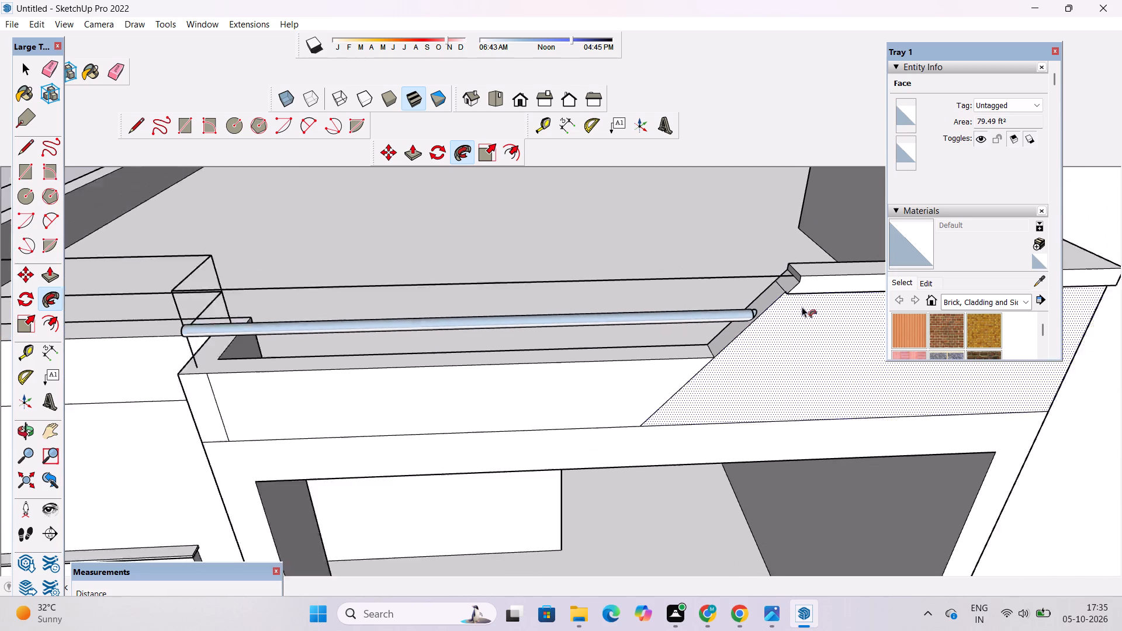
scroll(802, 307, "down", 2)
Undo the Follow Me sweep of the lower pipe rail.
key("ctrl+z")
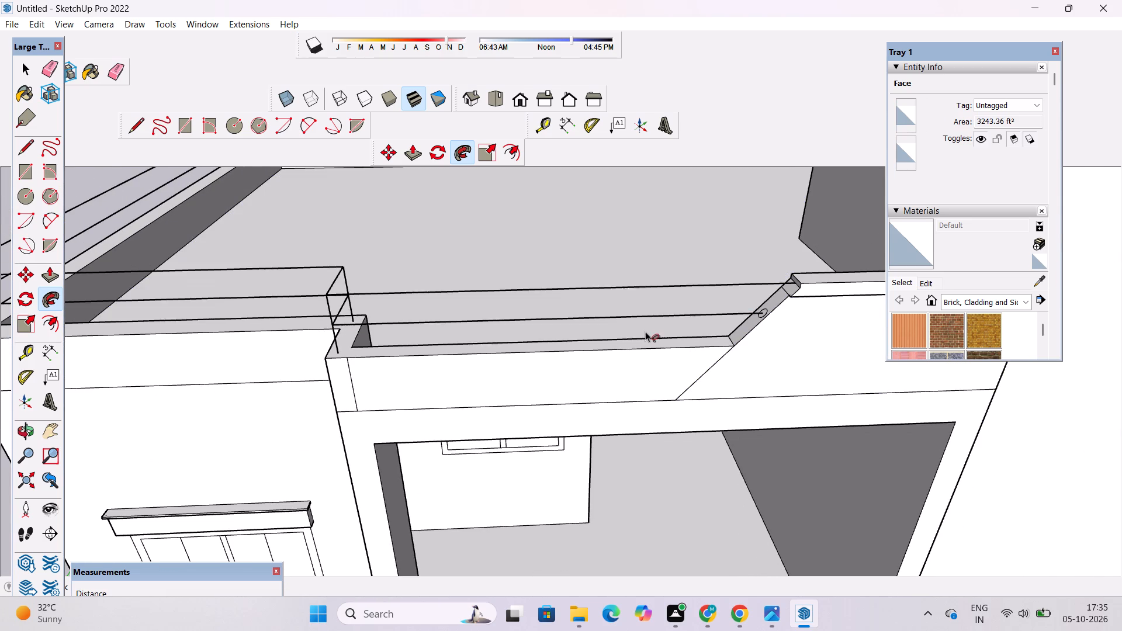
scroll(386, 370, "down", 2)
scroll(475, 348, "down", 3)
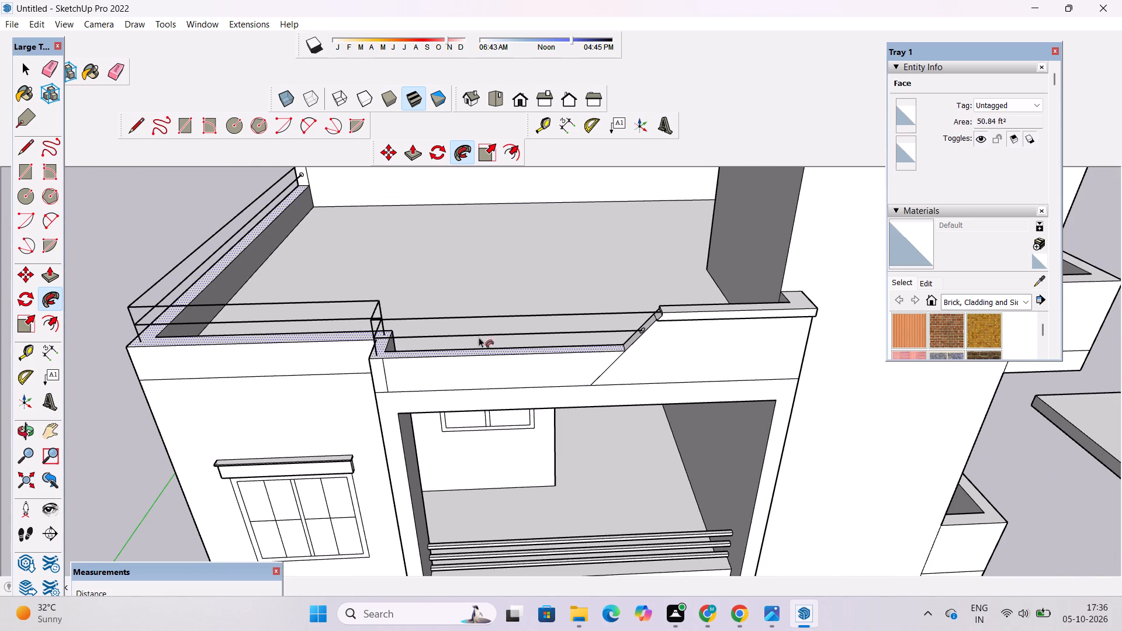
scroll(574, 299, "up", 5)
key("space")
Examine the roof rail lines and where they meet the front parapet's sloping face and raised cap from several angles.
key("o")
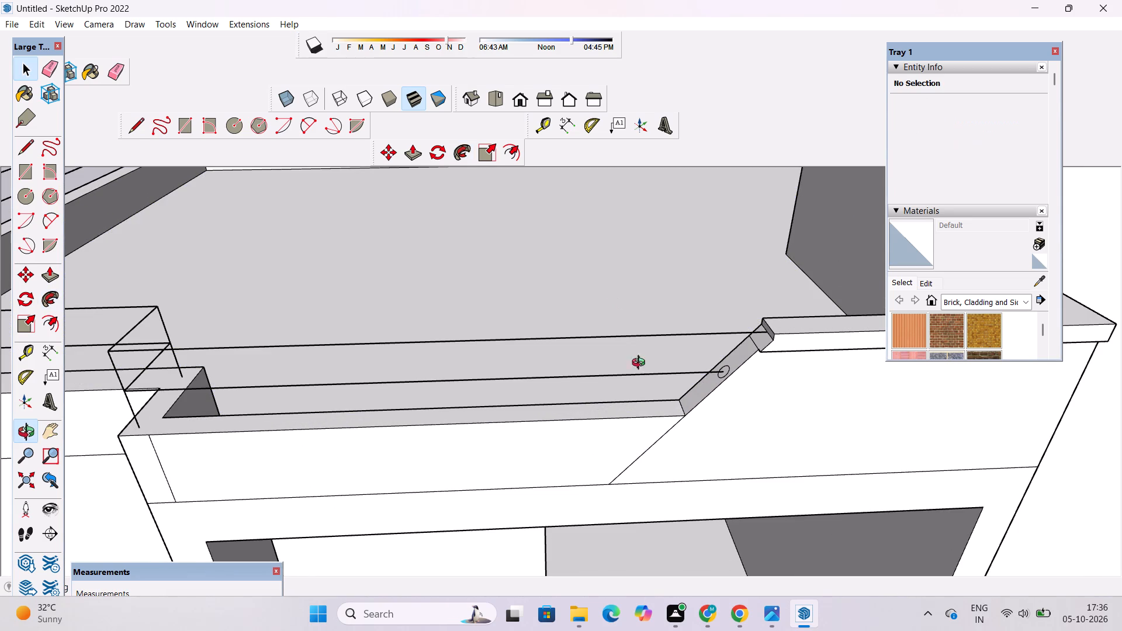
scroll(657, 387, "up", 2, "shift")
left_click_drag(704, 369, 489, 367, "shift")
left_click_drag(443, 366, 522, 362)
scroll(530, 350, "down", 6)
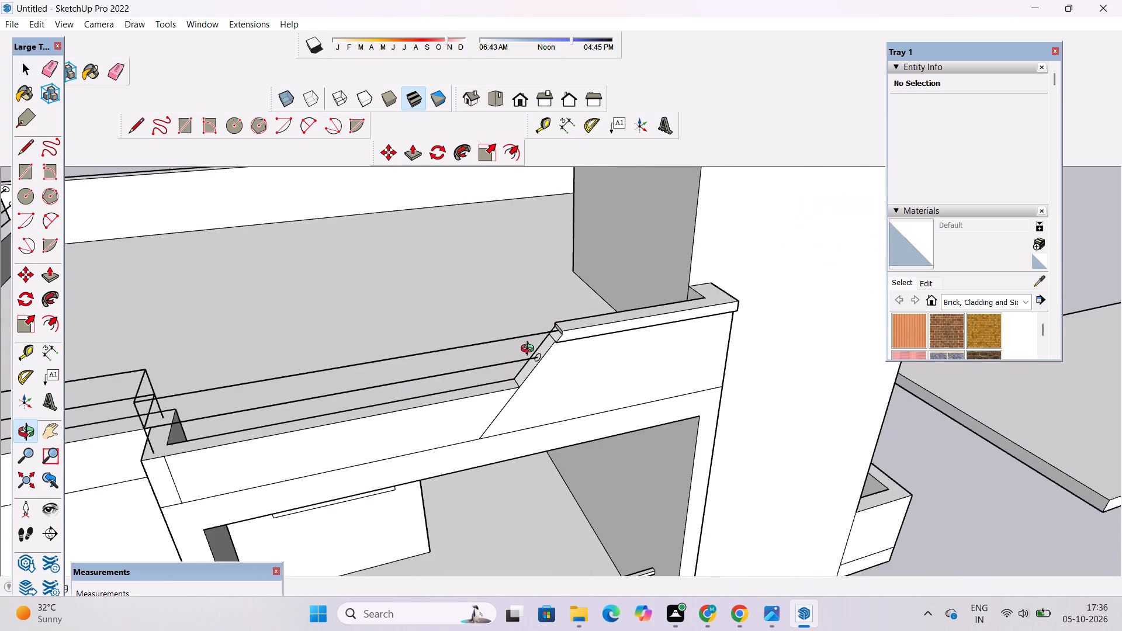
scroll(570, 304, "up", 5)
scroll(551, 356, "up", 3)
left_click_drag(500, 387, 541, 376, "shift")
scroll(567, 328, "down", 12)
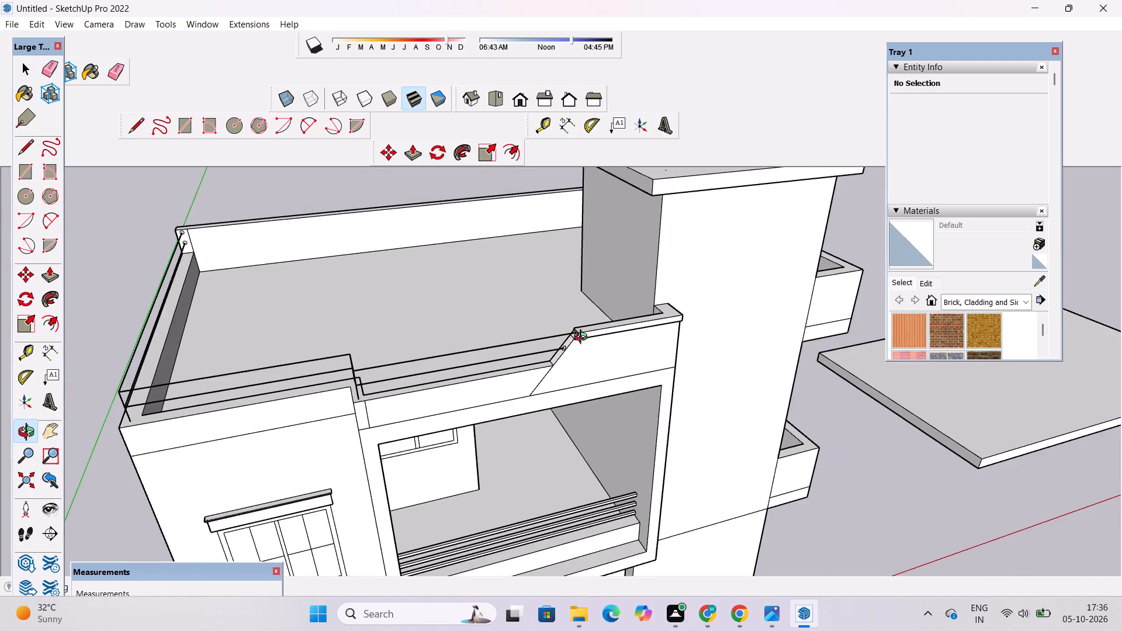
left_click_drag(606, 355, 541, 373)
left_click_drag(476, 382, 591, 457, "shift")
scroll(653, 428, "up", 3)
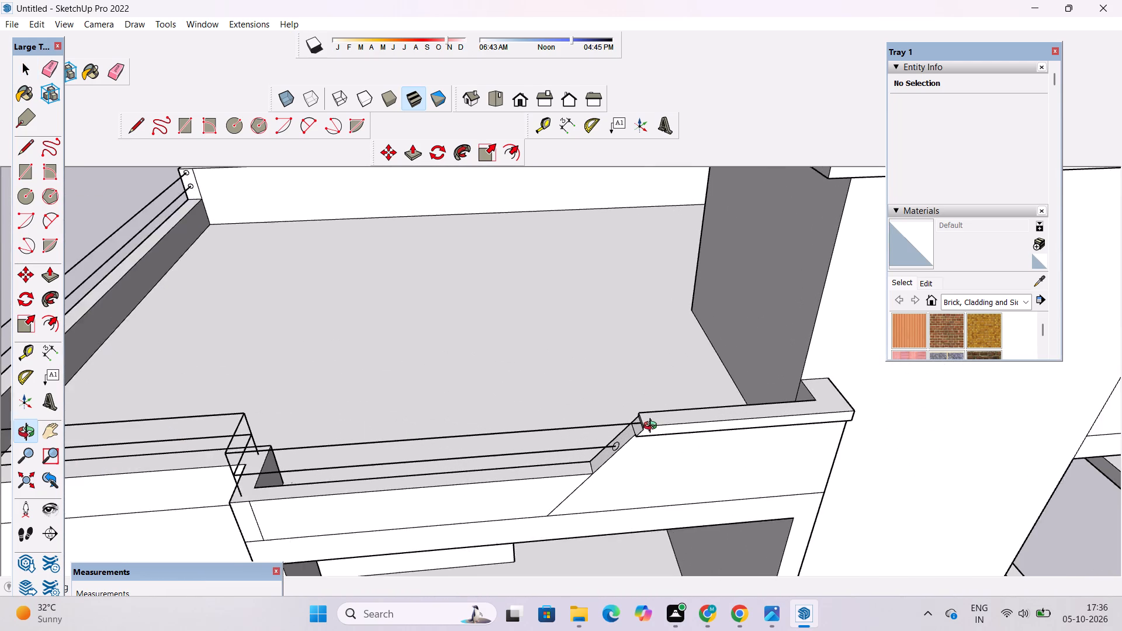
scroll(653, 427, "up", 5)
left_click_drag(634, 422, 631, 221)
scroll(632, 265, "down", 4)
left_click_drag(633, 297, 660, 315, "shift")
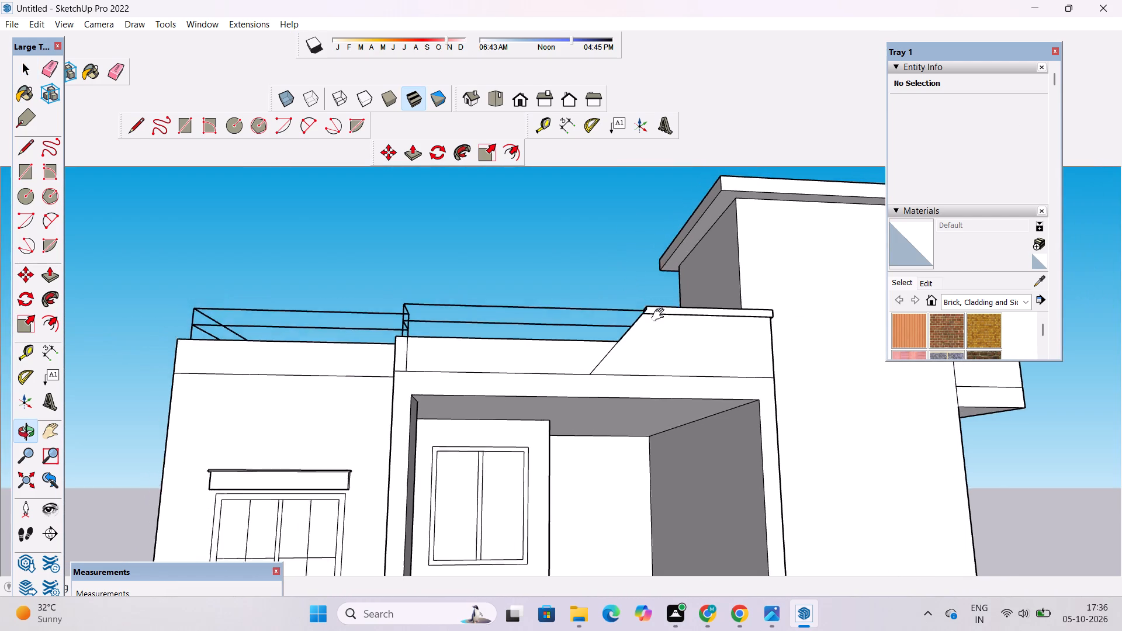
left_click_drag(660, 315, 685, 325, "shift")
left_click_drag(687, 332, 562, 453)
scroll(378, 410, "up", 1)
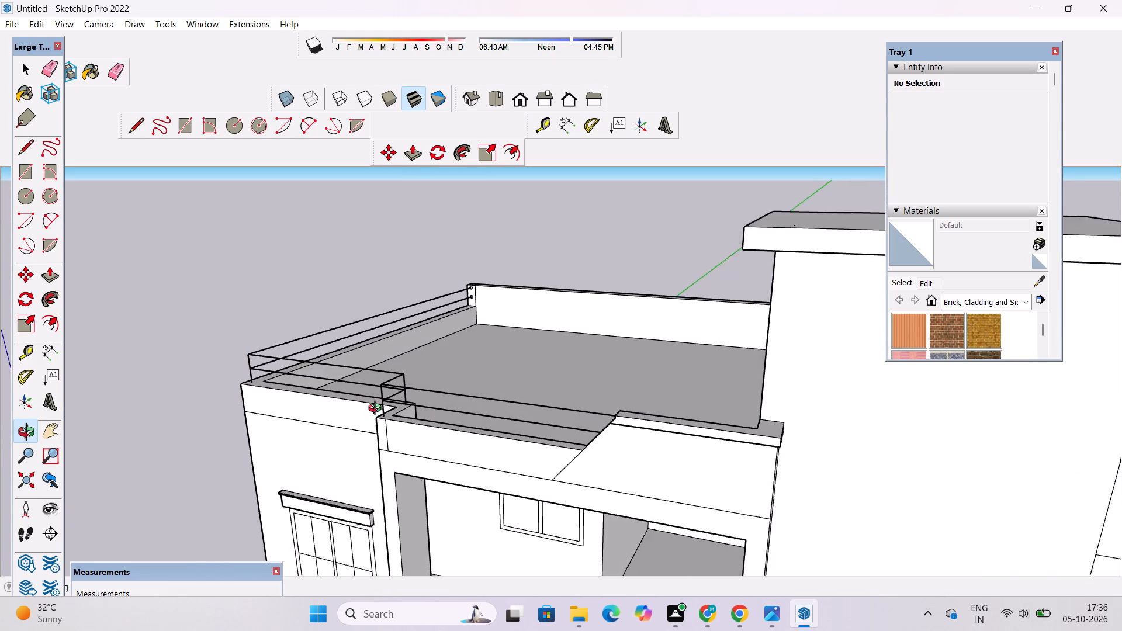
scroll(378, 410, "up", 4)
scroll(378, 410, "down", 2)
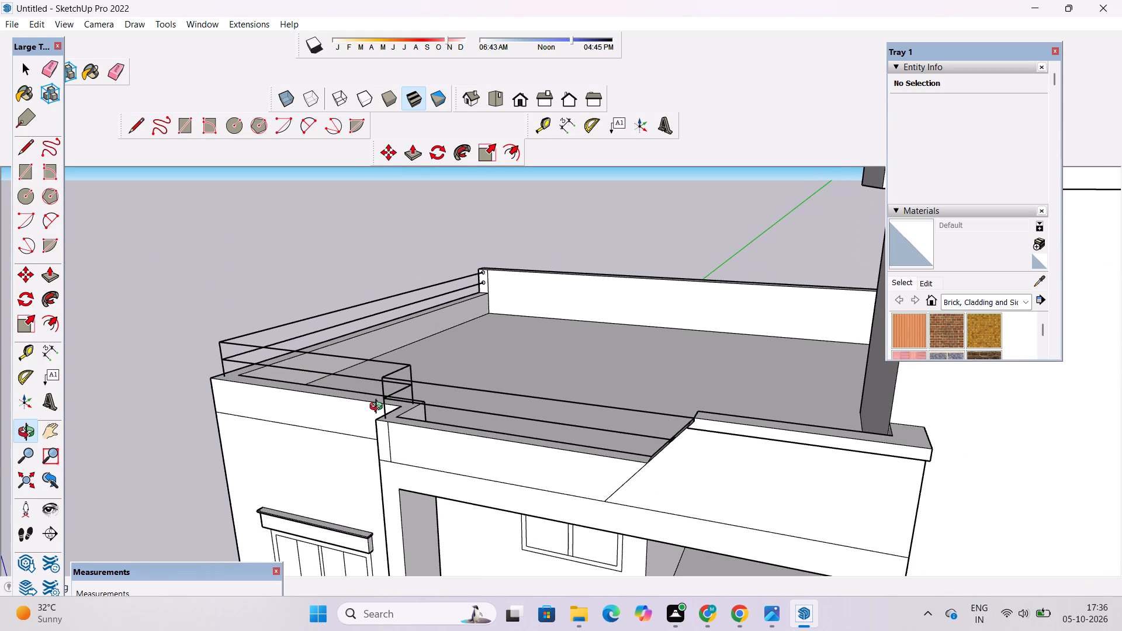
left_click_drag(470, 390, 477, 417, "shift")
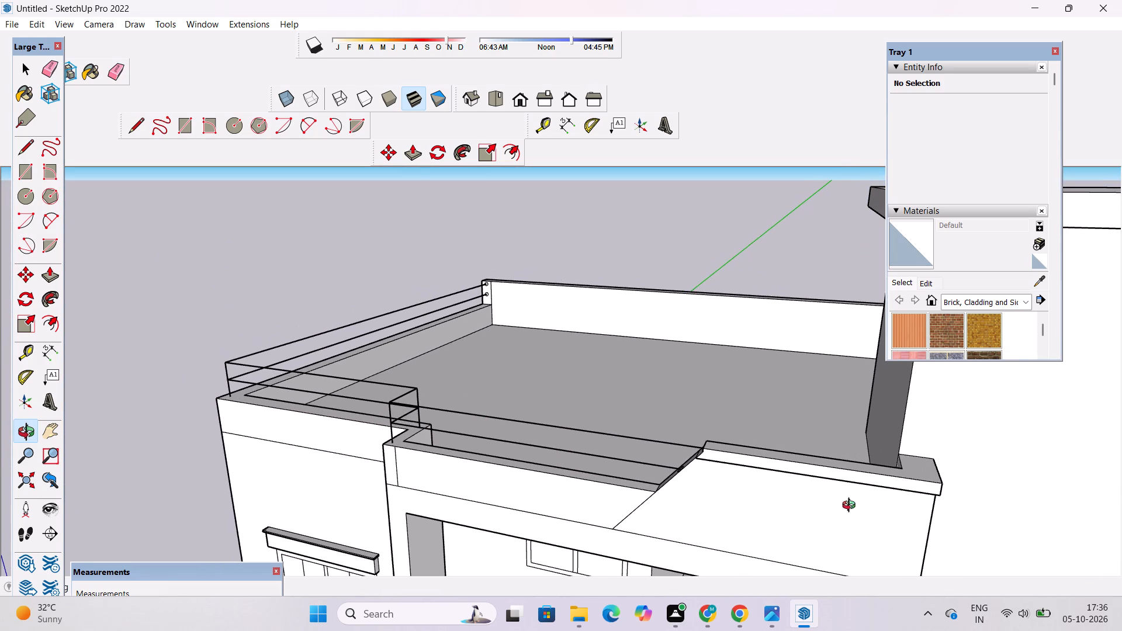
scroll(698, 471, "up", 4)
left_click_drag(696, 471, 777, 467)
left_click_drag(782, 461, 742, 463, "shift")
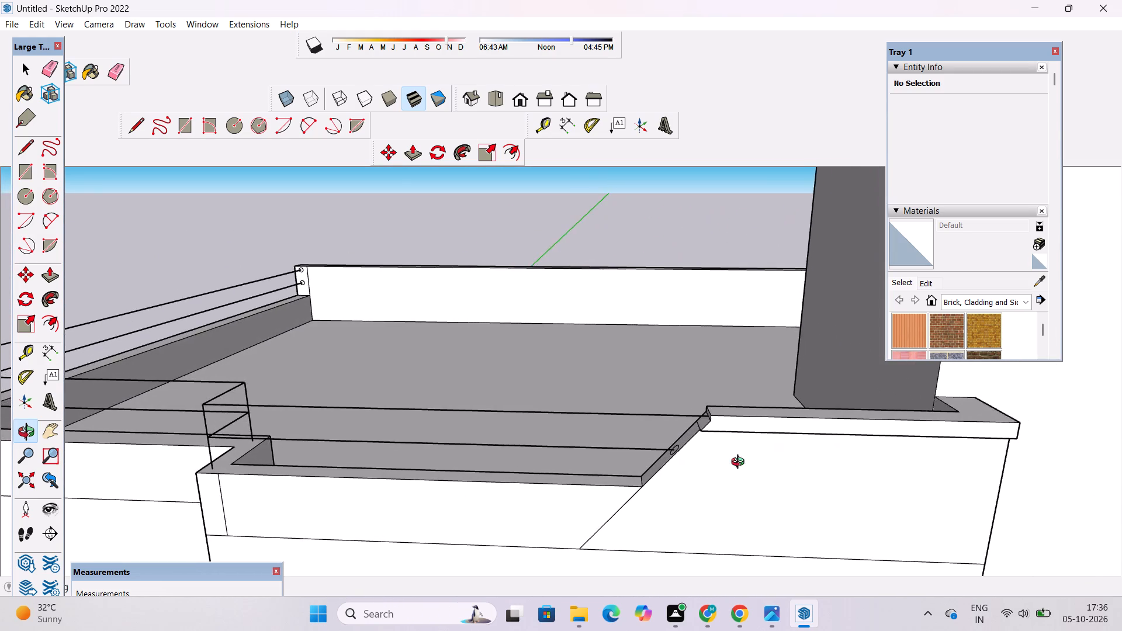
left_click_drag(740, 463, 874, 466)
scroll(800, 385, "up", 5)
left_click_drag(797, 388, 793, 419, "shift")
Push the top face of the raised parapet cap down to the upper corner of the adjoining sloping face.
key("space")
left_click(719, 417)
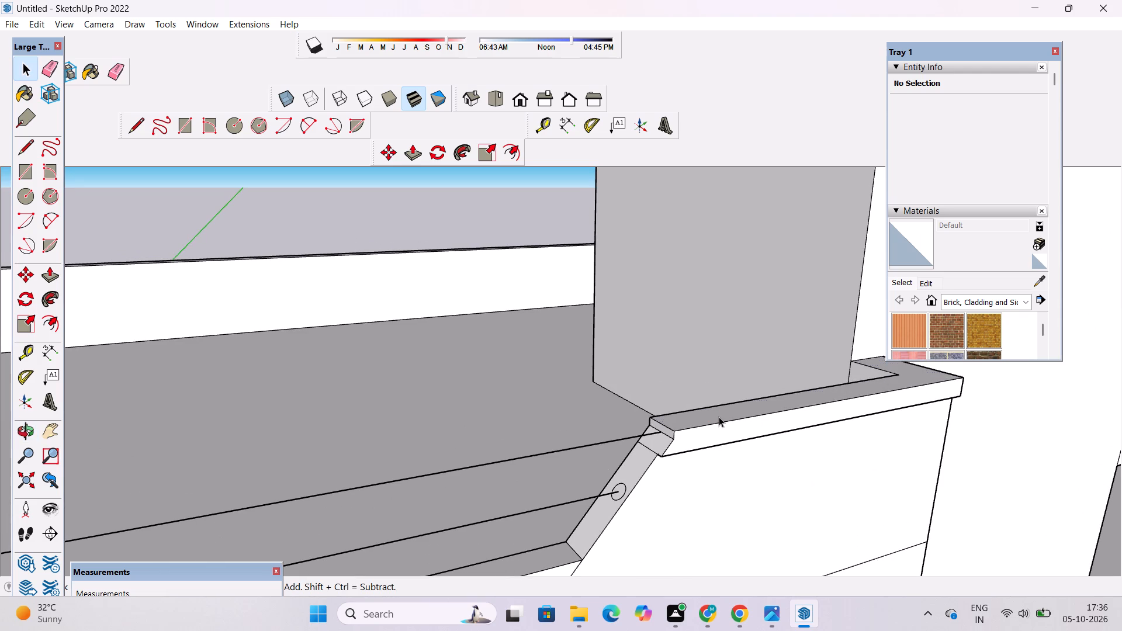
key("p")
left_click(719, 417)
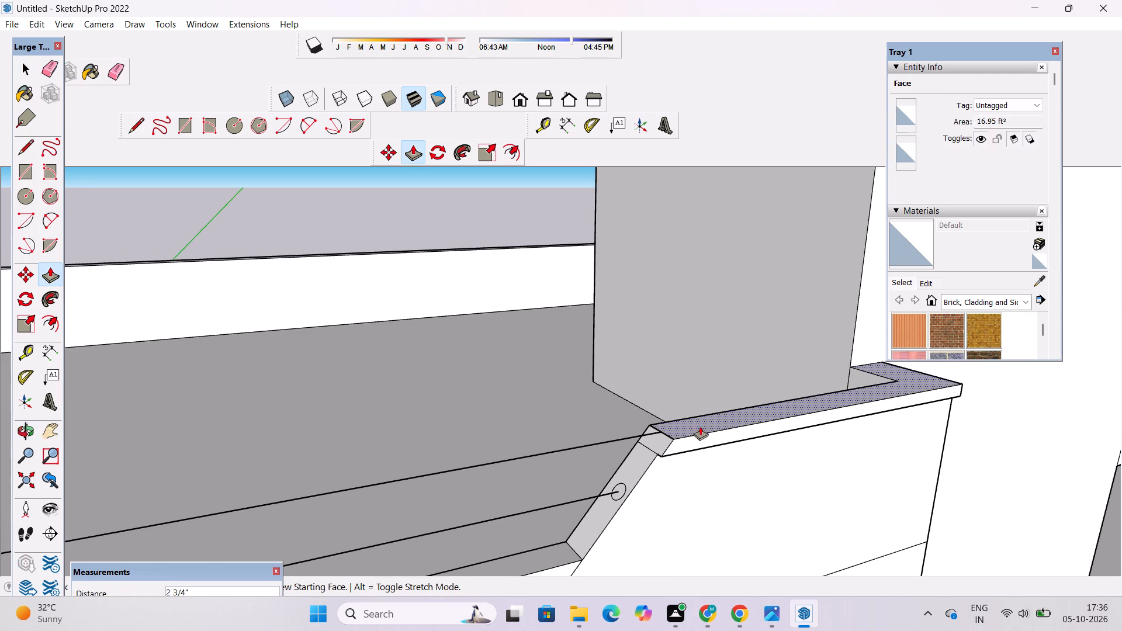
left_click(671, 438)
key("space")
Draw a circle of 3" radius centred on the end of the upper rail line at the top of the sloping face.
scroll(633, 435, "up", 5)
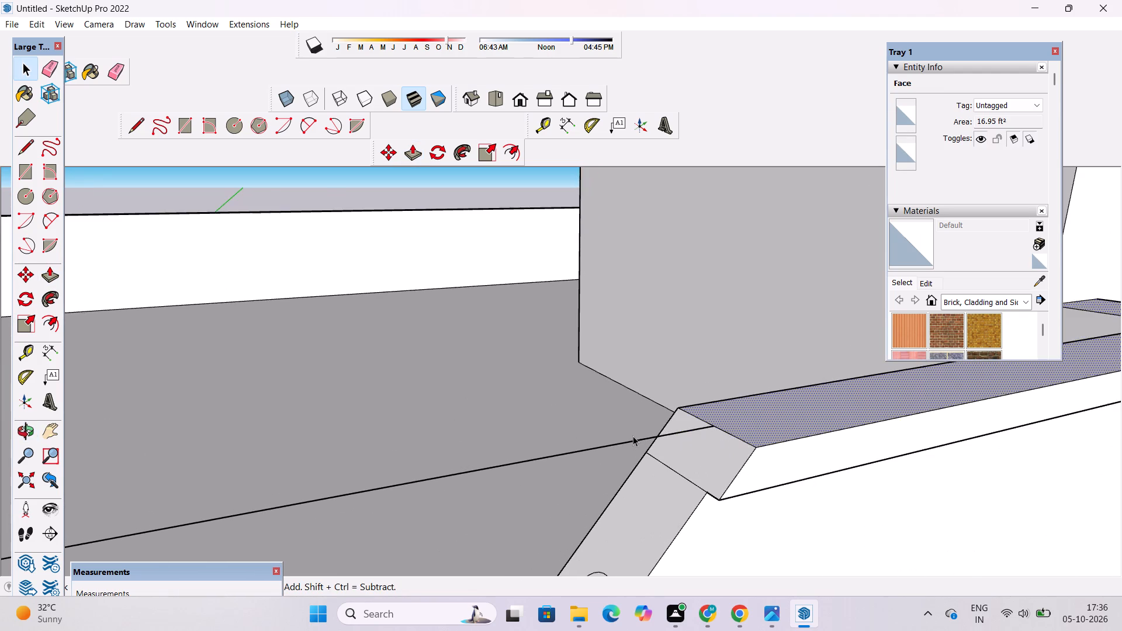
scroll(633, 436, "down", 4)
scroll(701, 466, "up", 1)
key("c")
scroll(701, 466, "up", 3)
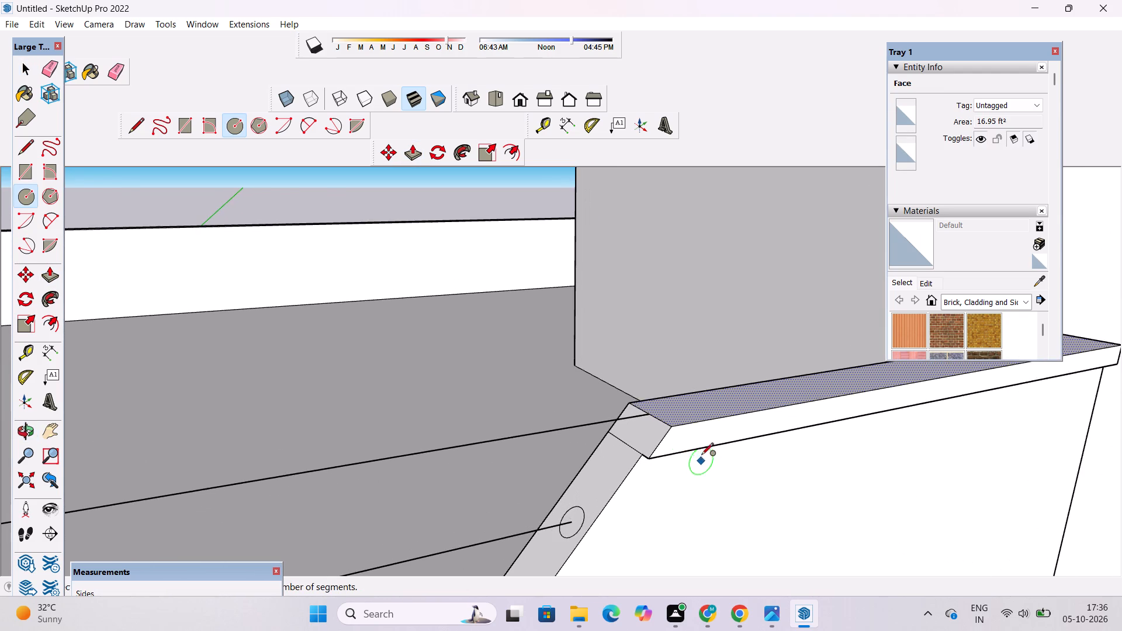
scroll(649, 401, "up", 7)
left_click(647, 422)
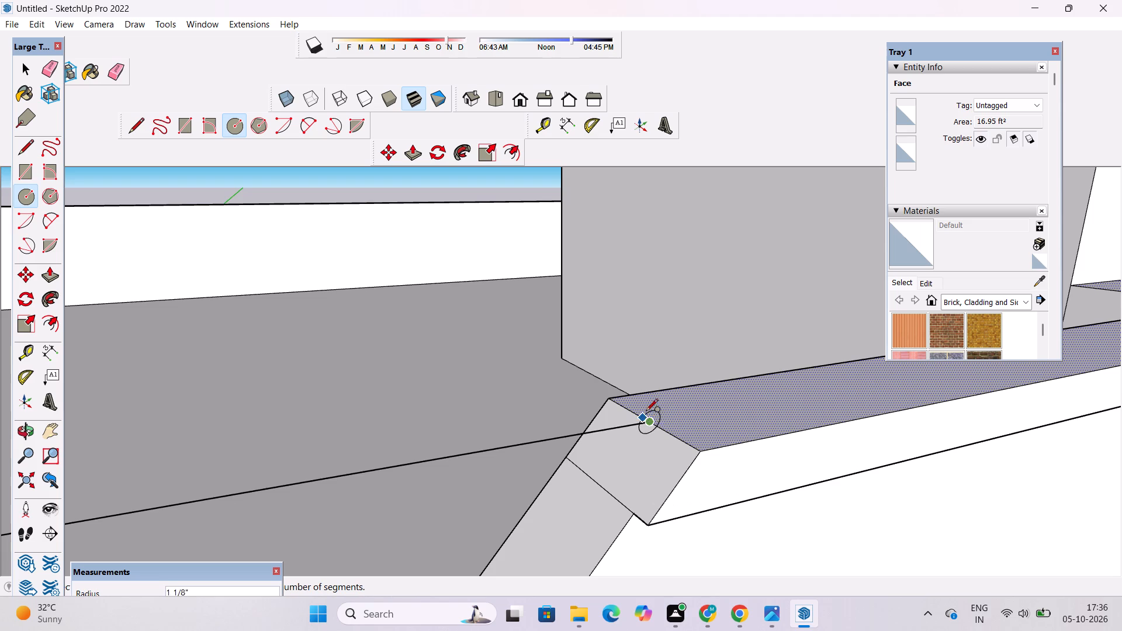
type("3\"")
key("Return")
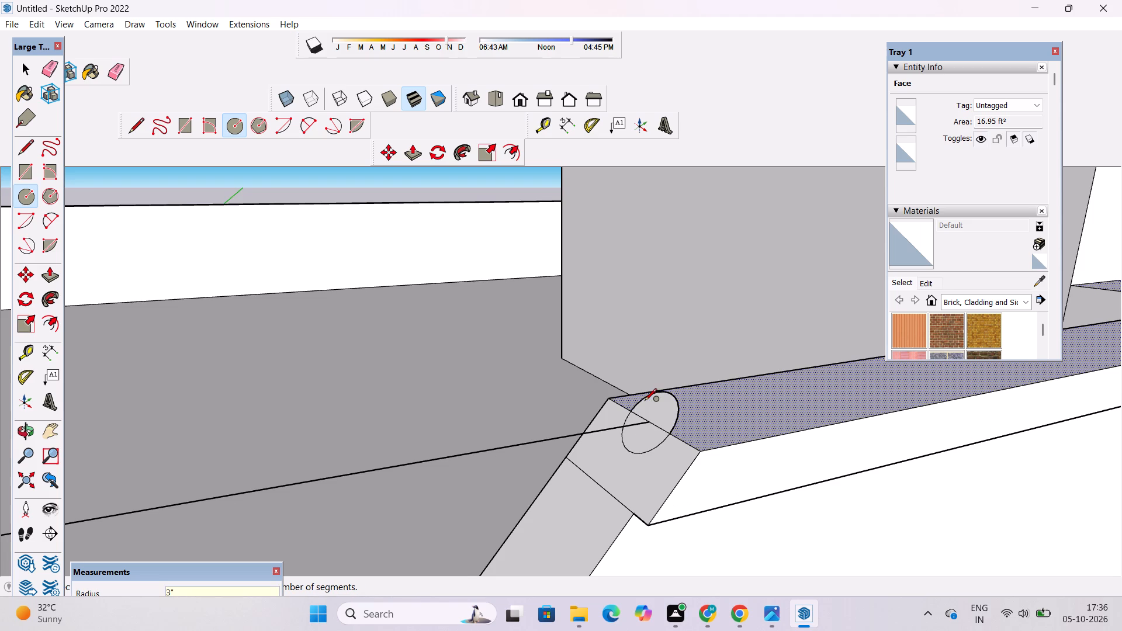
scroll(645, 401, "down", 9)
key("space")
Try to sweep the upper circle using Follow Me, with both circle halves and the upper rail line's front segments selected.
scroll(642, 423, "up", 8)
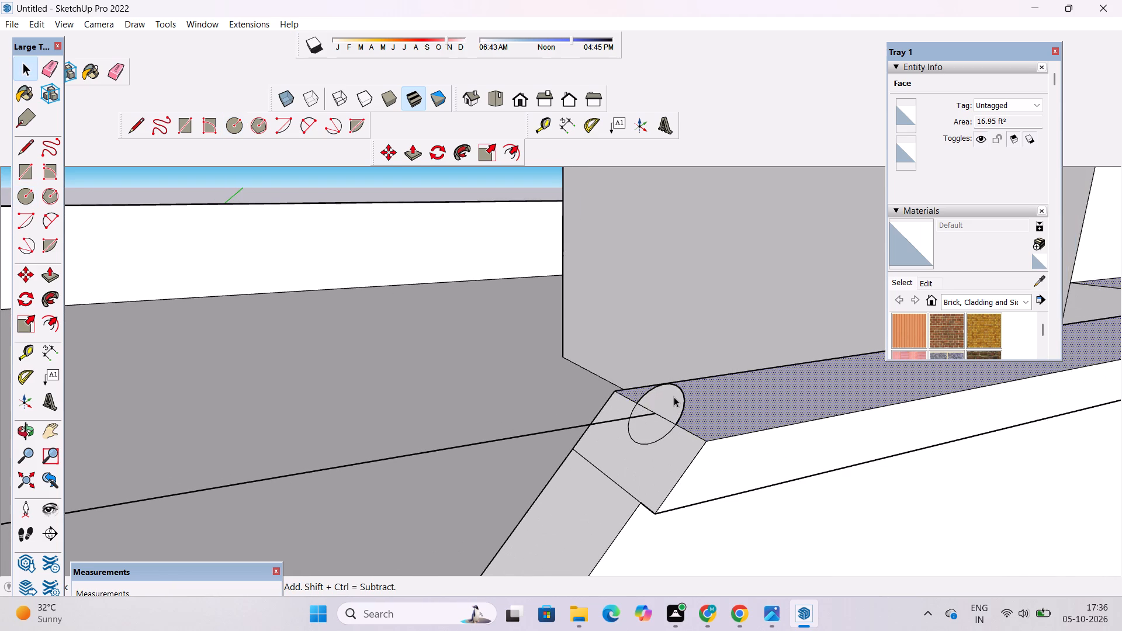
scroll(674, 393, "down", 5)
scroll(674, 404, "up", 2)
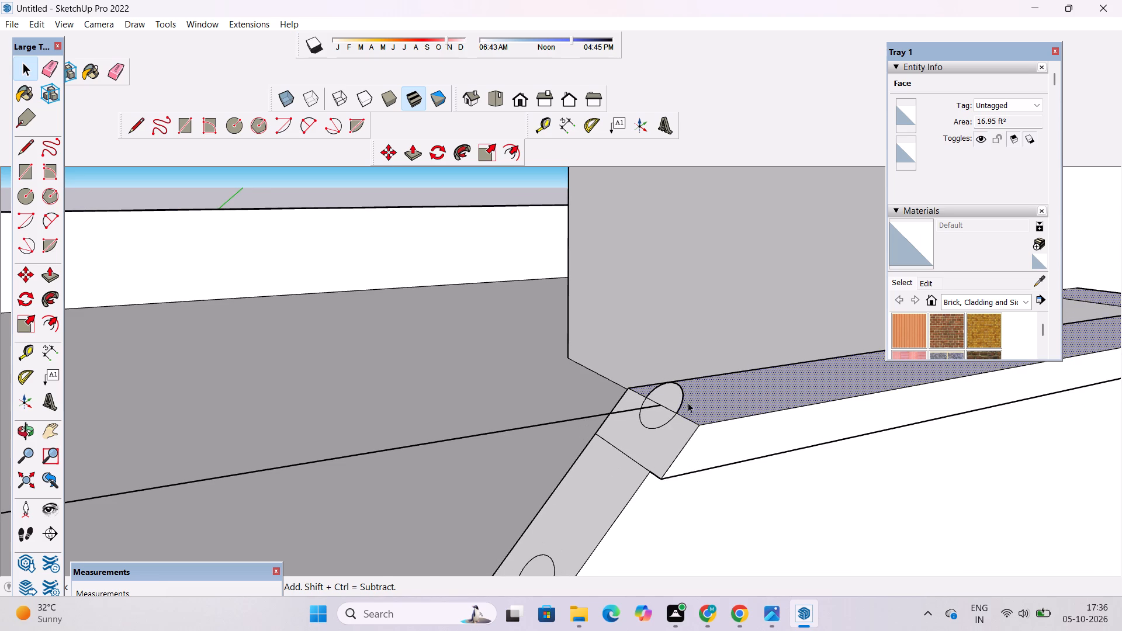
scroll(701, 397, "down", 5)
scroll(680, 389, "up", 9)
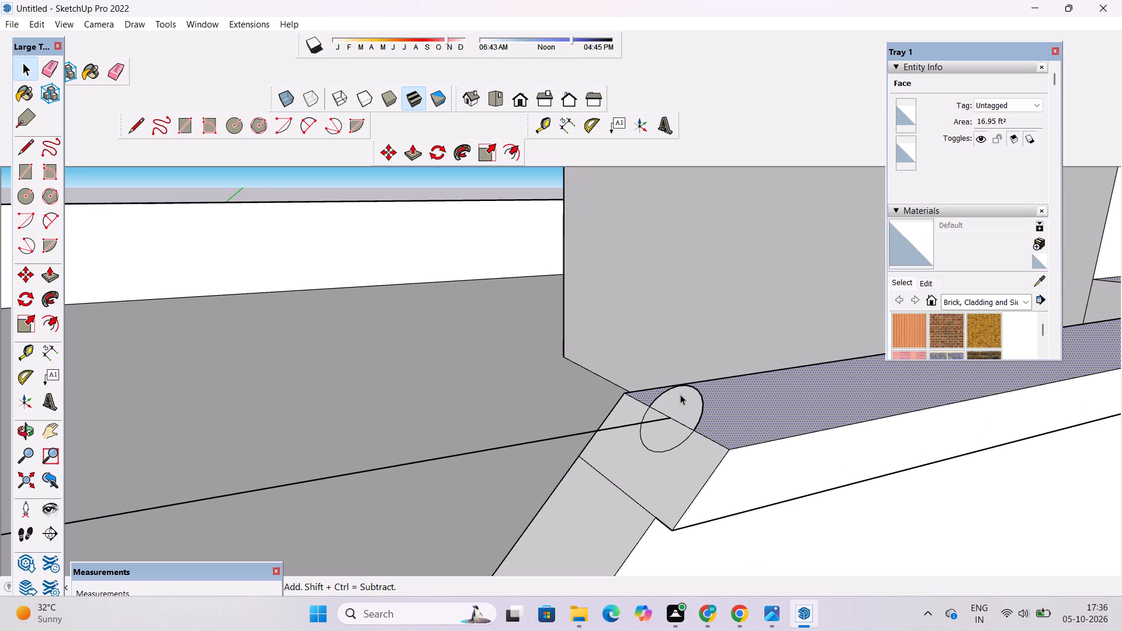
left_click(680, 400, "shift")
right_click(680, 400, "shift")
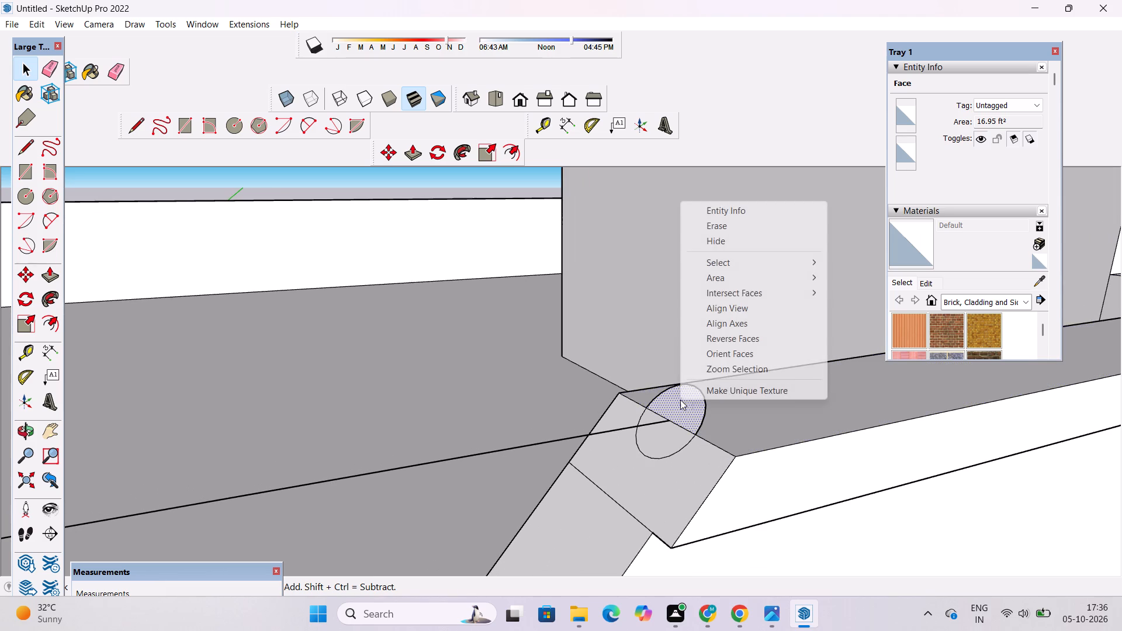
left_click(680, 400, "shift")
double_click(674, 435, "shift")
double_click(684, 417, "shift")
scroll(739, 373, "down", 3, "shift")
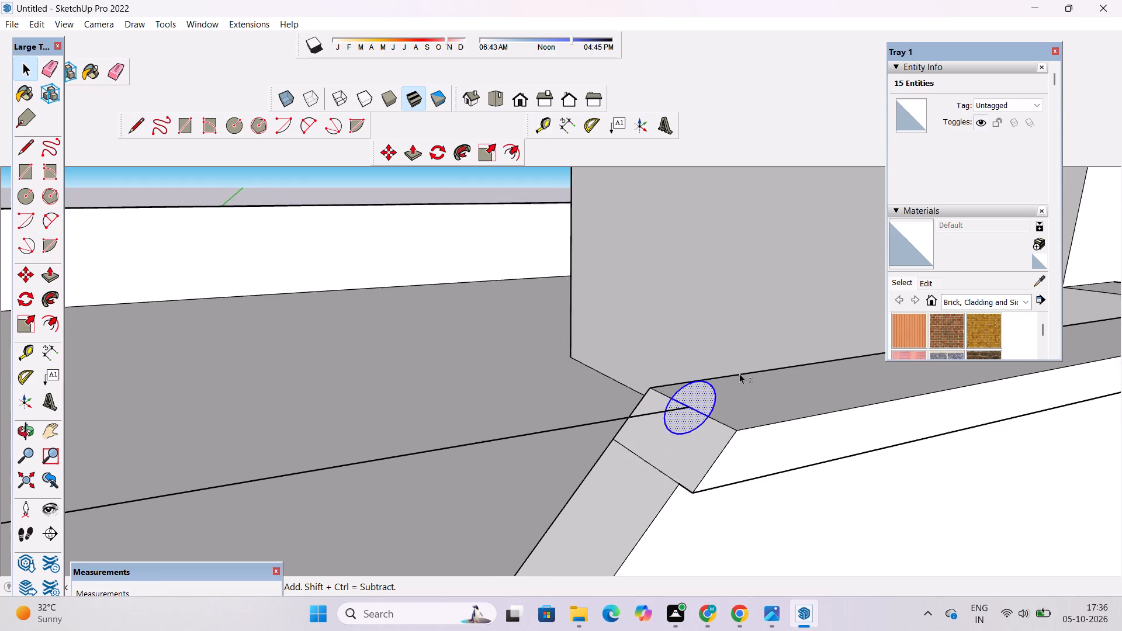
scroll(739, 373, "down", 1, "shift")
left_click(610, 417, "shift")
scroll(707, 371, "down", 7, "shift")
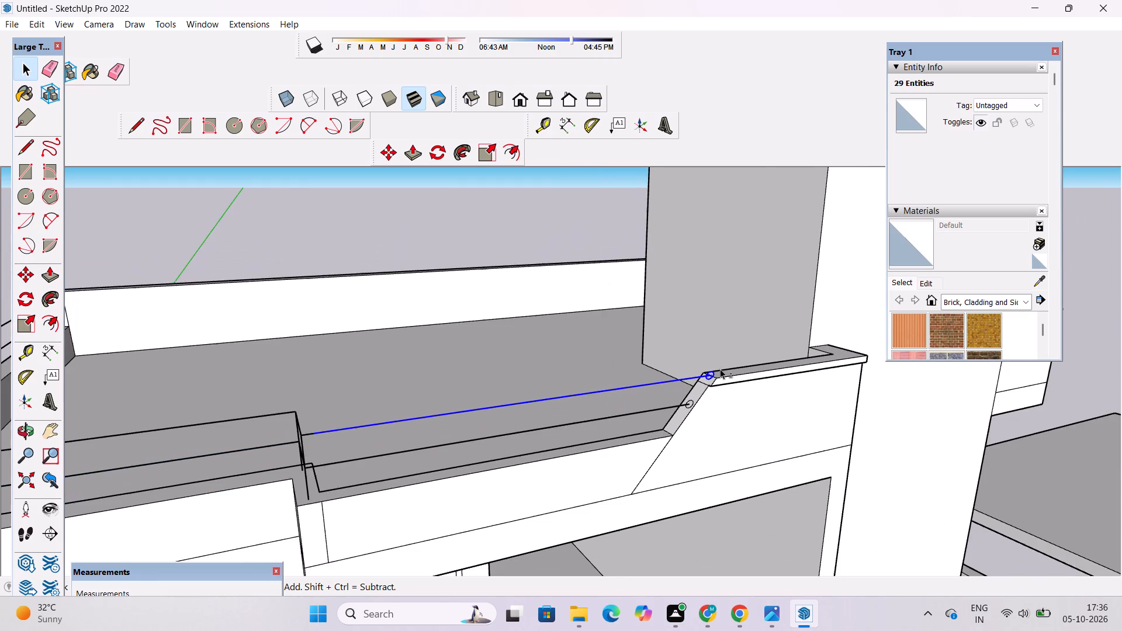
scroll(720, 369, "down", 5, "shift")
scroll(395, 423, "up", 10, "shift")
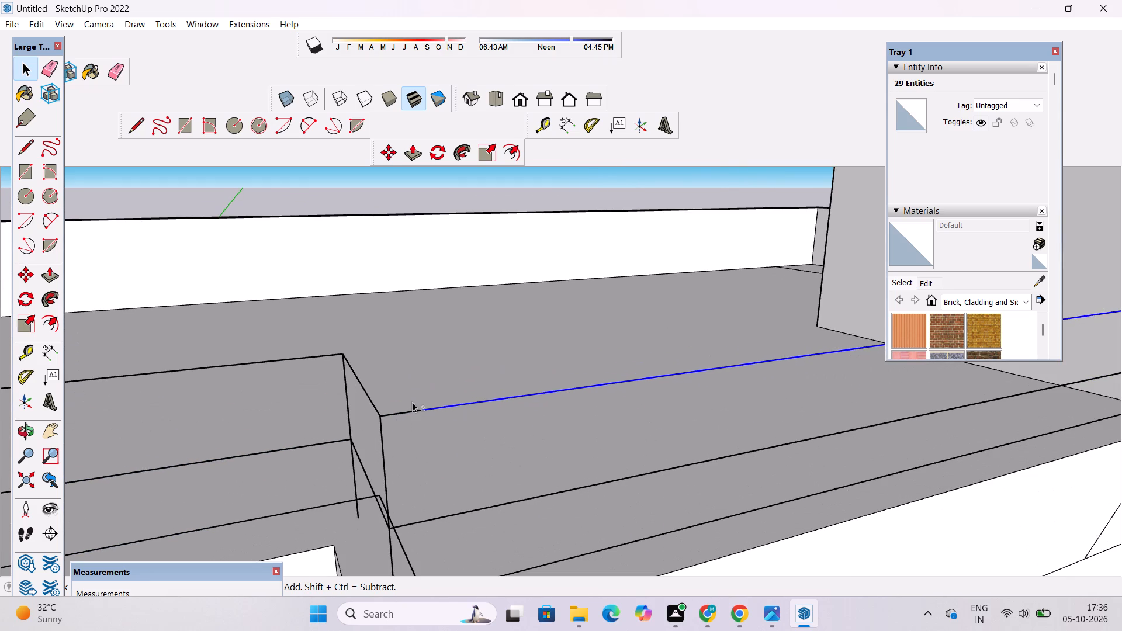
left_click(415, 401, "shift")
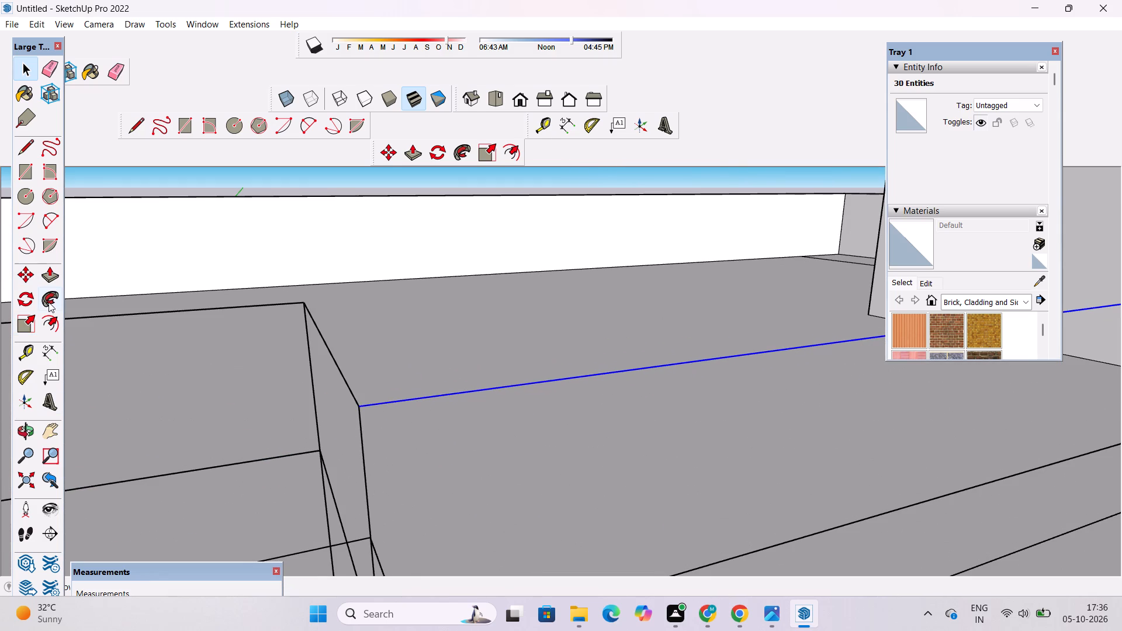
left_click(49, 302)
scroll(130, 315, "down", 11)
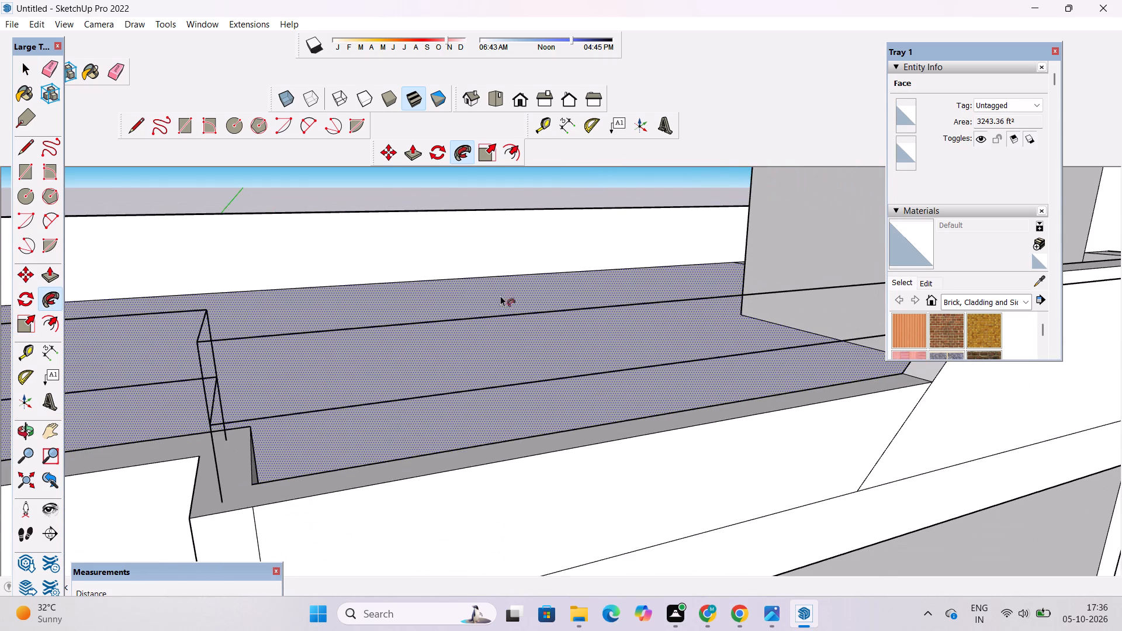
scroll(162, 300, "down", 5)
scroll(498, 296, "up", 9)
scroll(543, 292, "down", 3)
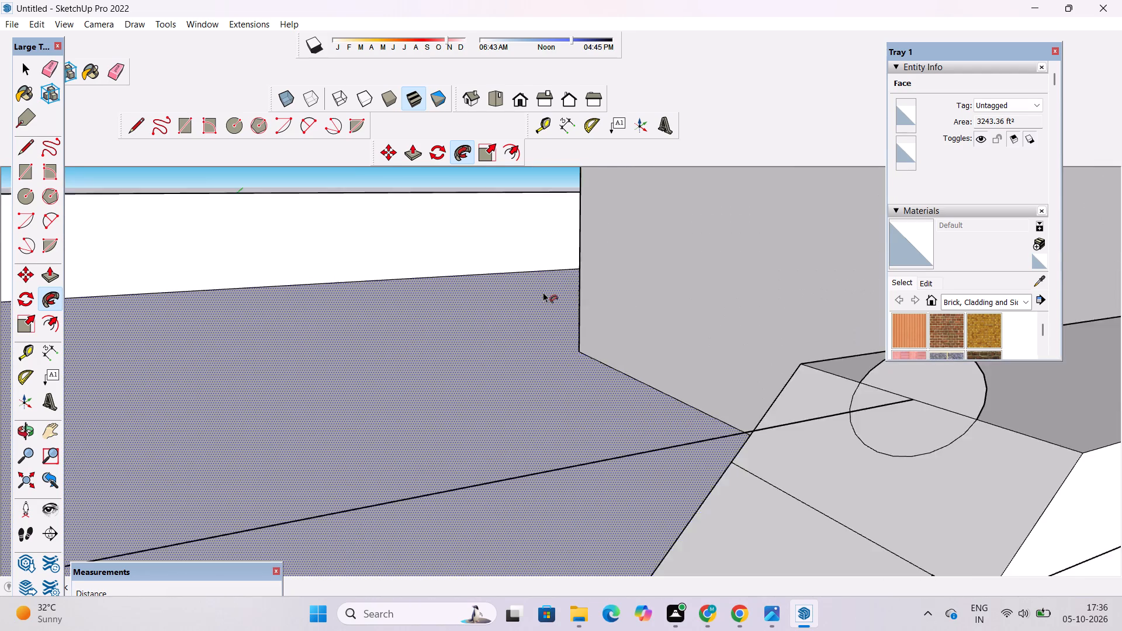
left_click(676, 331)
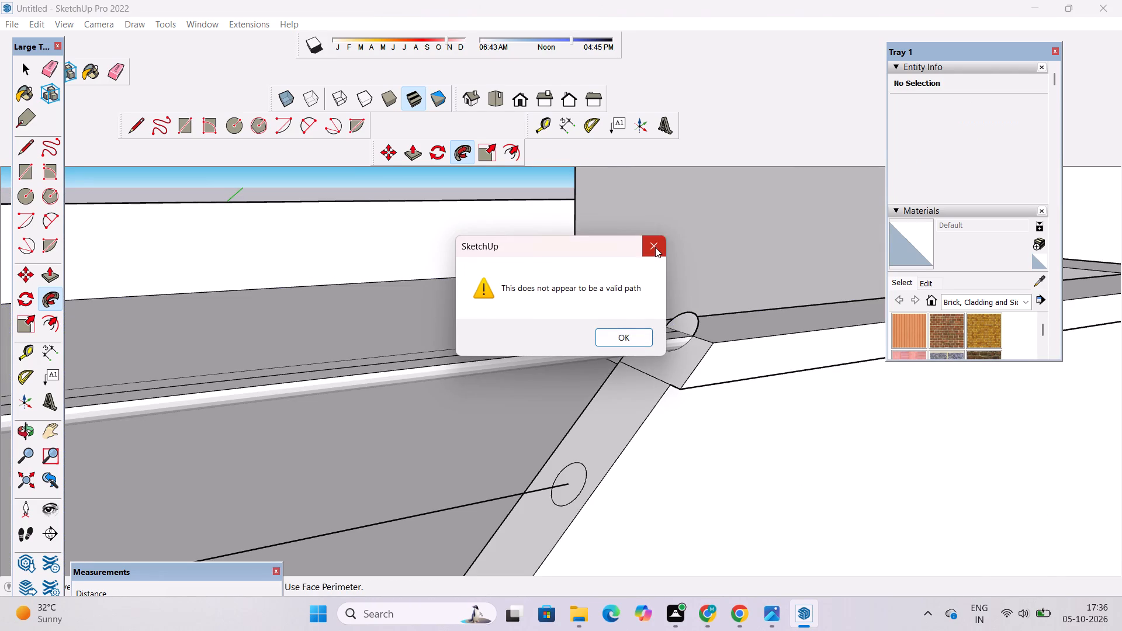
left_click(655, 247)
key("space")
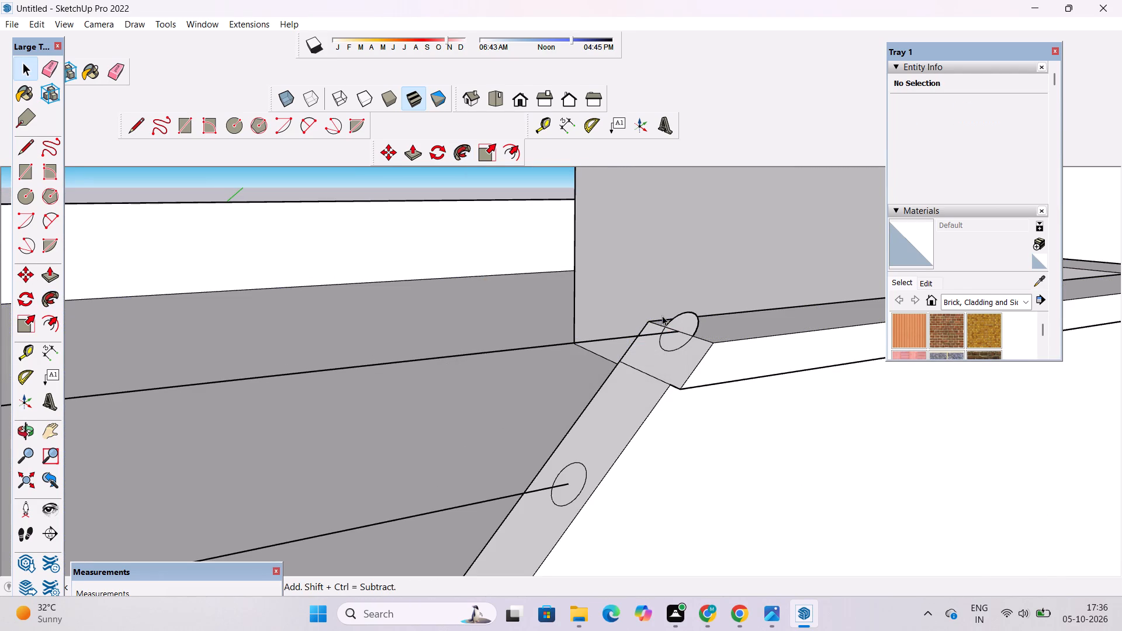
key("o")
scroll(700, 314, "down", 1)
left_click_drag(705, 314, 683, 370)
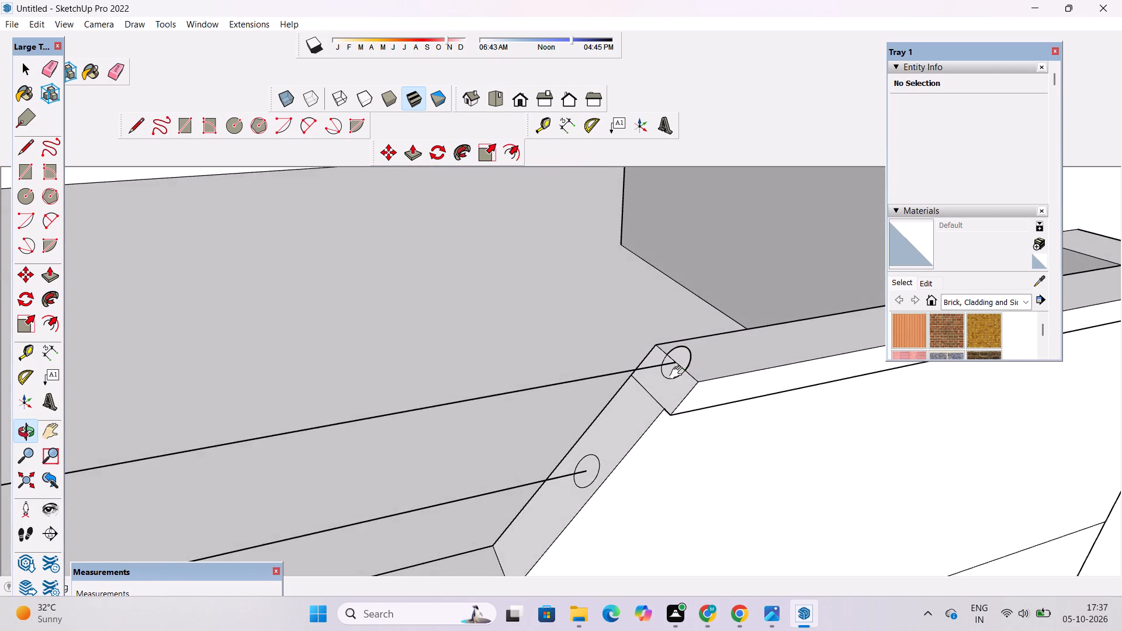
Examine the circle at the upper rail line's end where it crosses the sloping face and the raised parapet cap.
left_click_drag(678, 373, 678, 331, "shift")
left_click(678, 331)
scroll(674, 339, "down", 2)
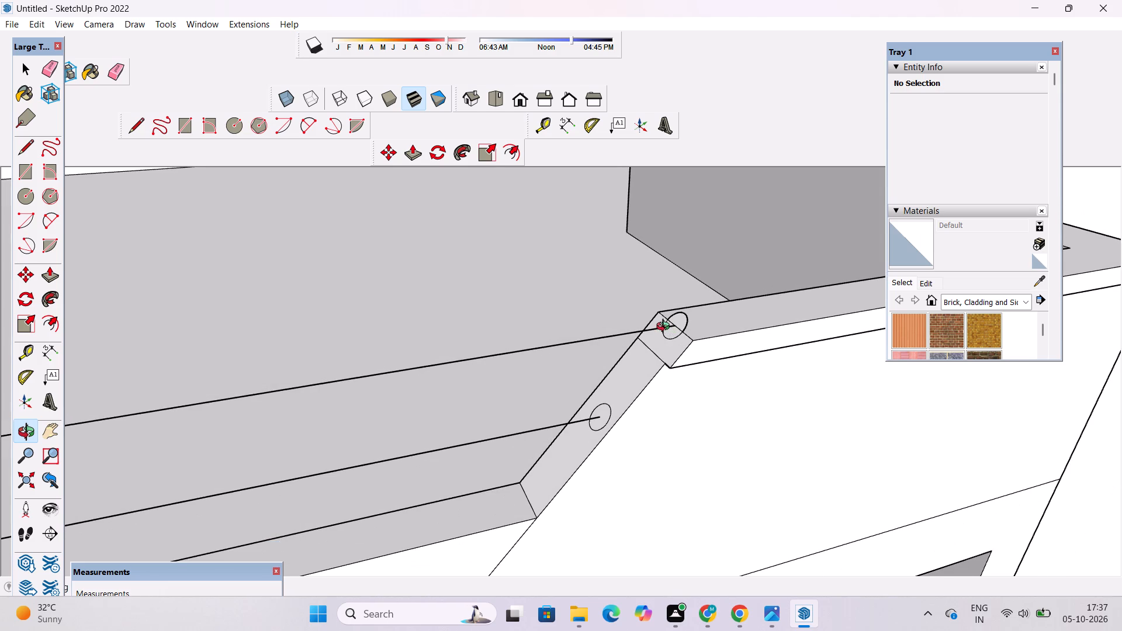
scroll(666, 328, "down", 4)
scroll(682, 329, "up", 7)
left_click_drag(687, 331, 739, 346, "shift")
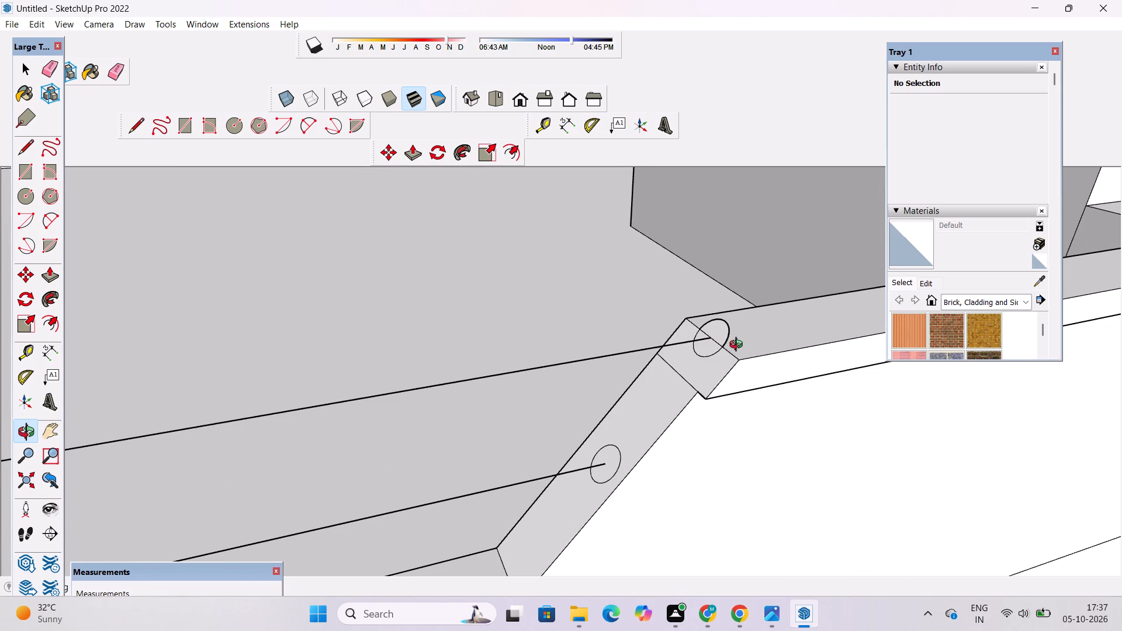
left_click_drag(739, 346, 780, 364, "shift")
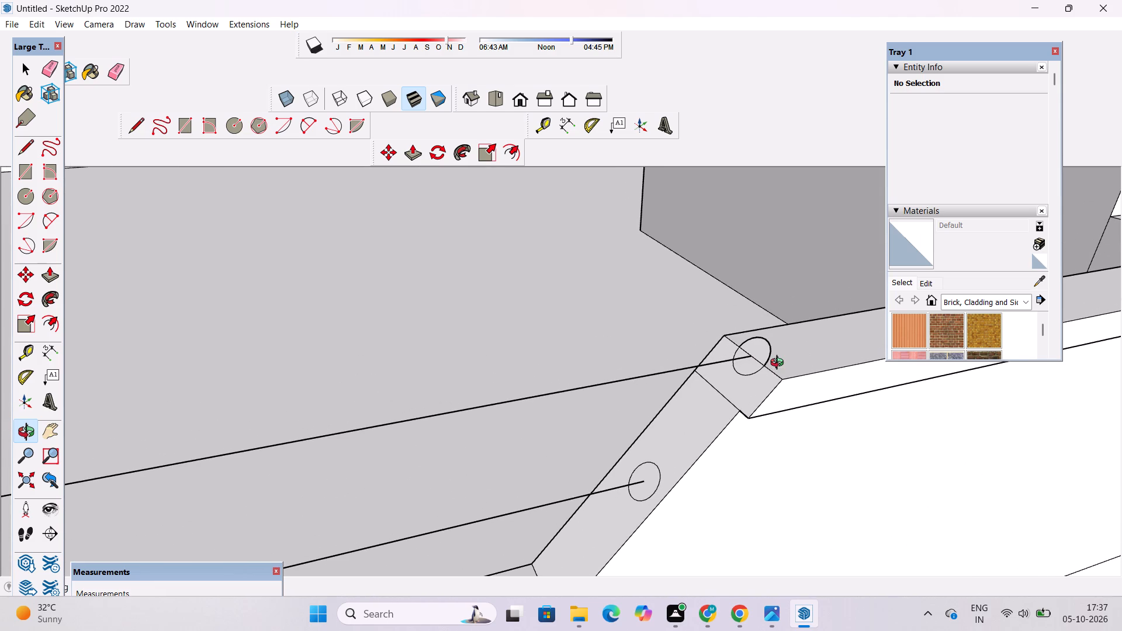
left_click(770, 363, "shift")
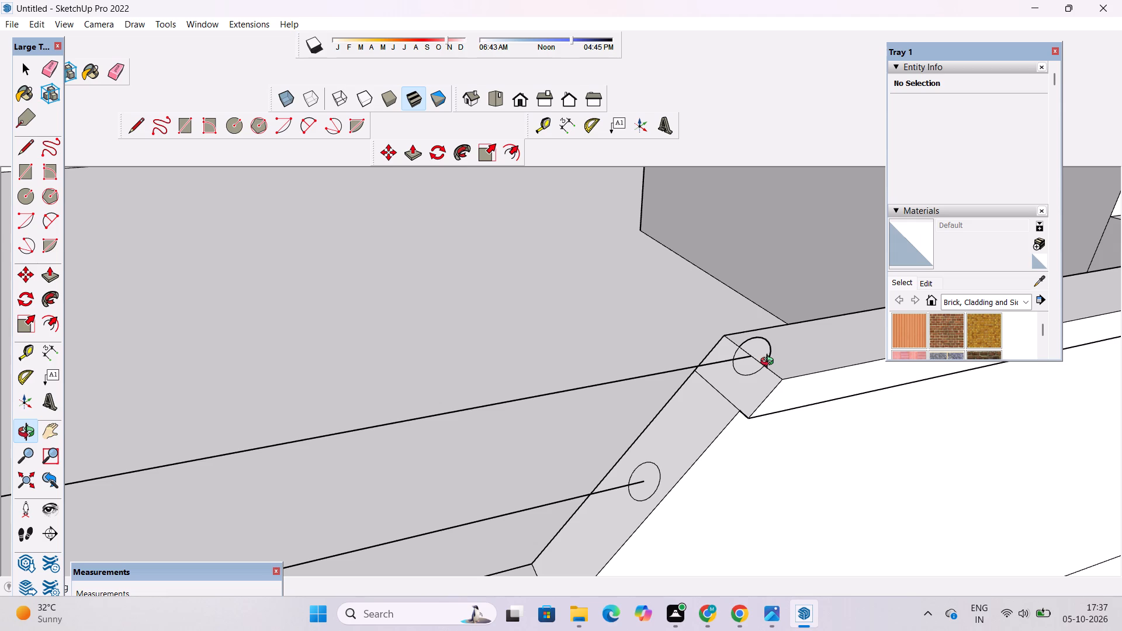
left_click(770, 363, "shift")
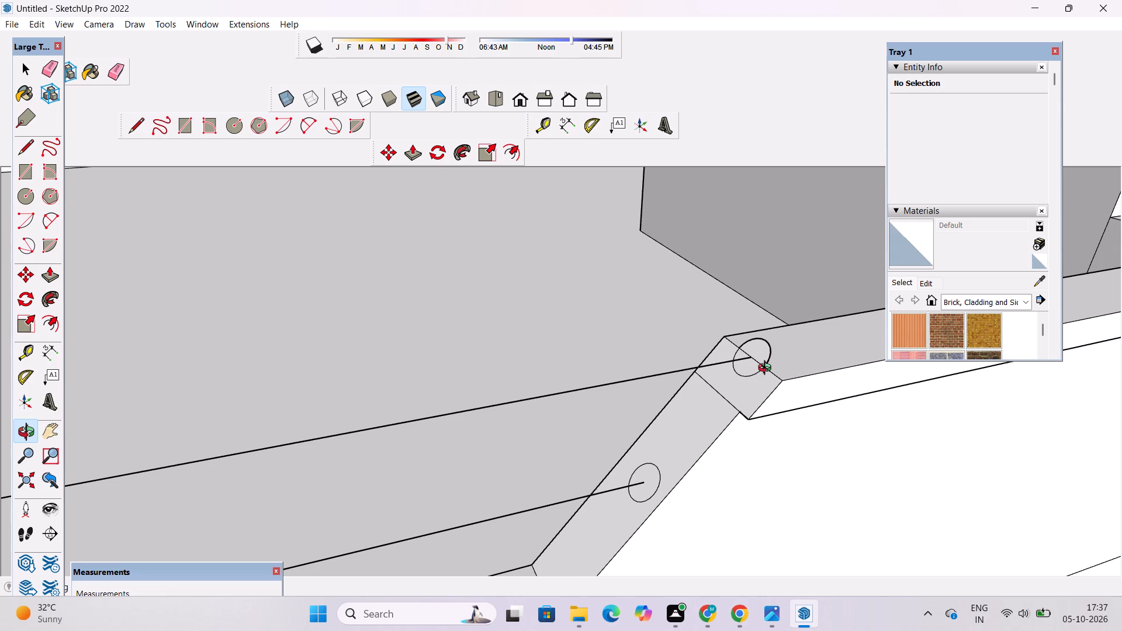
scroll(775, 378, "down", 1)
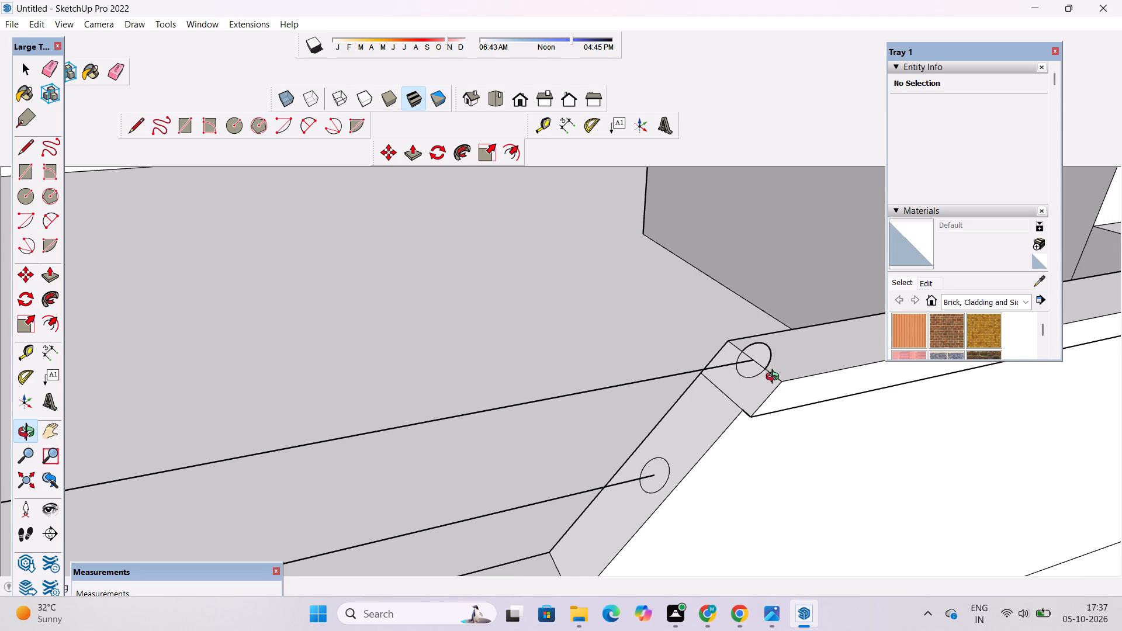
scroll(775, 378, "up", 1)
scroll(775, 378, "down", 5)
scroll(768, 369, "up", 4)
left_click_drag(767, 368, 746, 396, "shift")
left_click_drag(743, 393, 709, 412, "shift")
scroll(709, 412, "up", 1)
left_click_drag(707, 411, 685, 417, "shift")
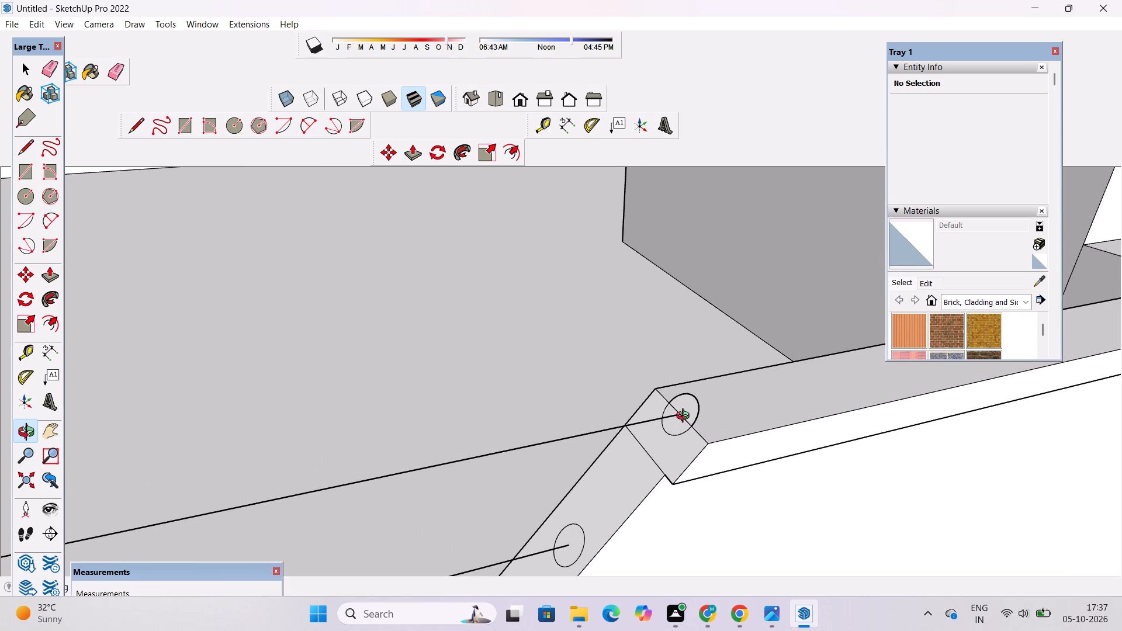
scroll(685, 417, "up", 1)
scroll(685, 417, "down", 5)
left_click_drag(685, 421, 687, 446, "shift")
scroll(687, 444, "up", 8)
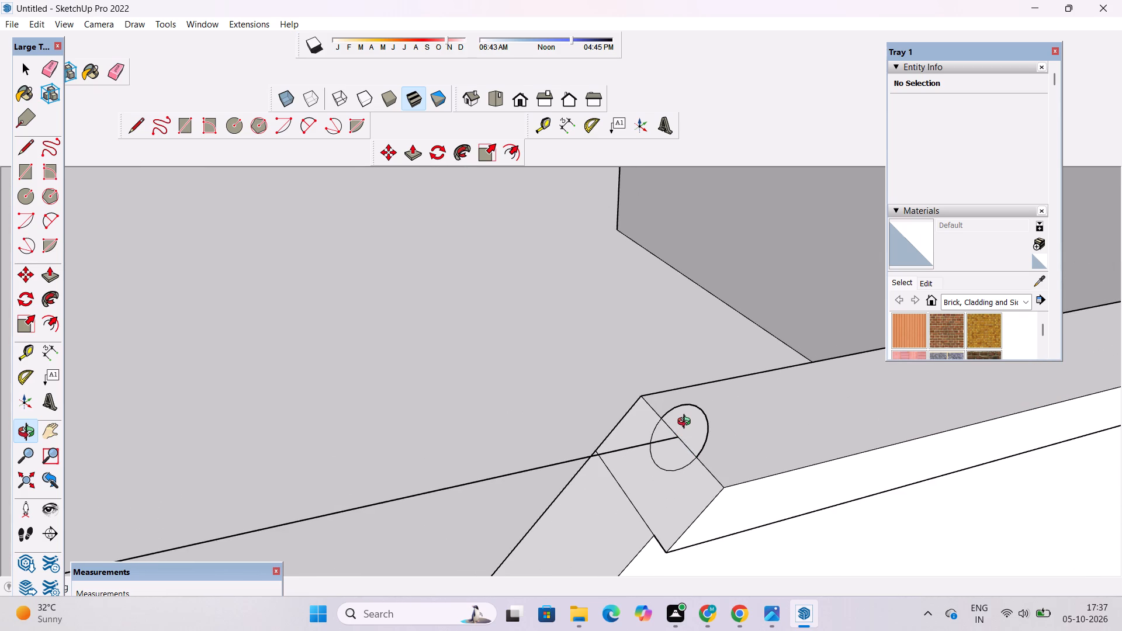
scroll(687, 423, "down", 1)
scroll(683, 424, "up", 5)
left_click_drag(686, 446, 739, 449)
left_click_drag(744, 427, 729, 461, "shift")
scroll(688, 470, "up", 3)
left_click_drag(686, 470, 678, 456, "shift")
key("space")
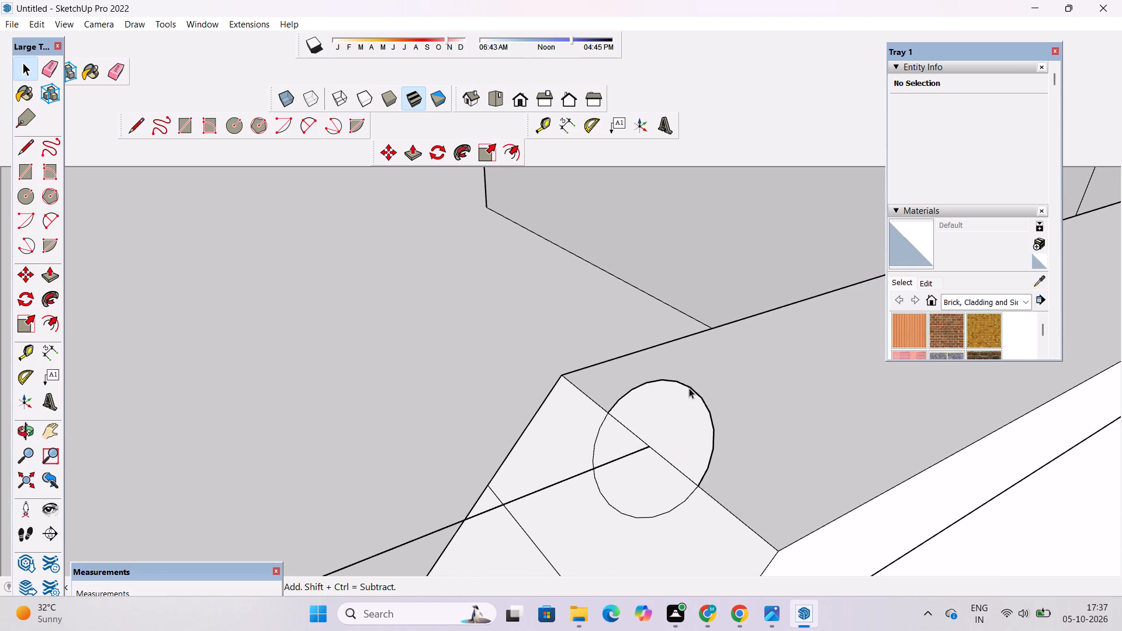
left_click(690, 387, "shift")
left_click(542, 342)
scroll(547, 414, "down", 20)
scroll(547, 414, "down", 4)
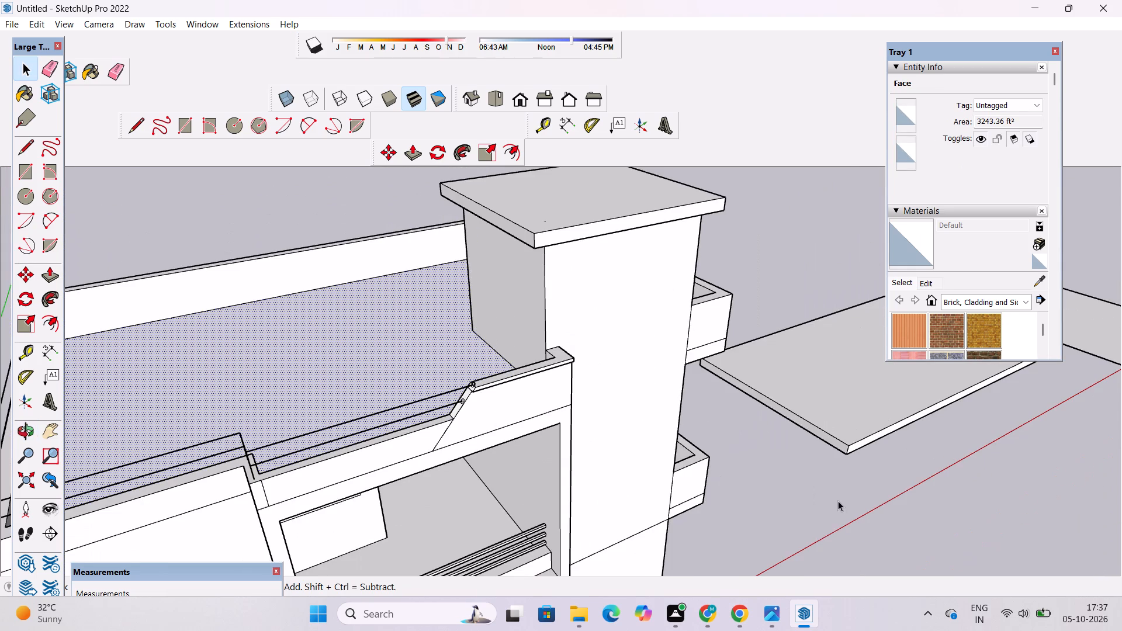
left_click(838, 501)
Examine the rail lines around the roof parapet and its stepped corner from several angles.
scroll(457, 424, "up", 5)
key("o")
left_click_drag(561, 439, 429, 408)
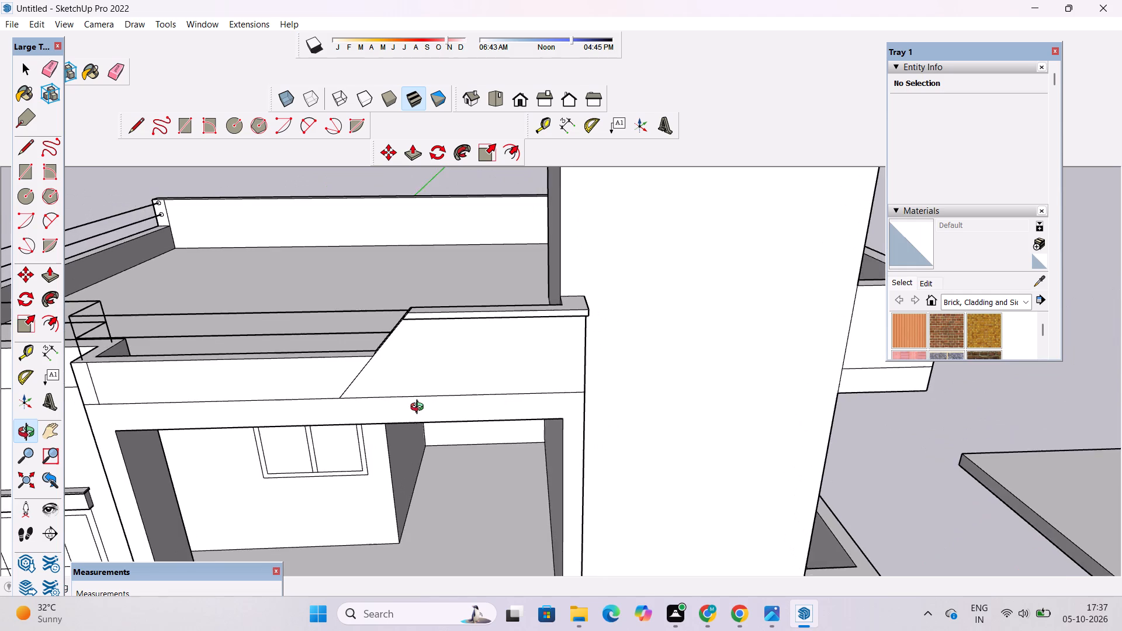
left_click_drag(426, 396, 660, 473, "shift")
scroll(652, 421, "up", 5)
left_click_drag(710, 412, 638, 405)
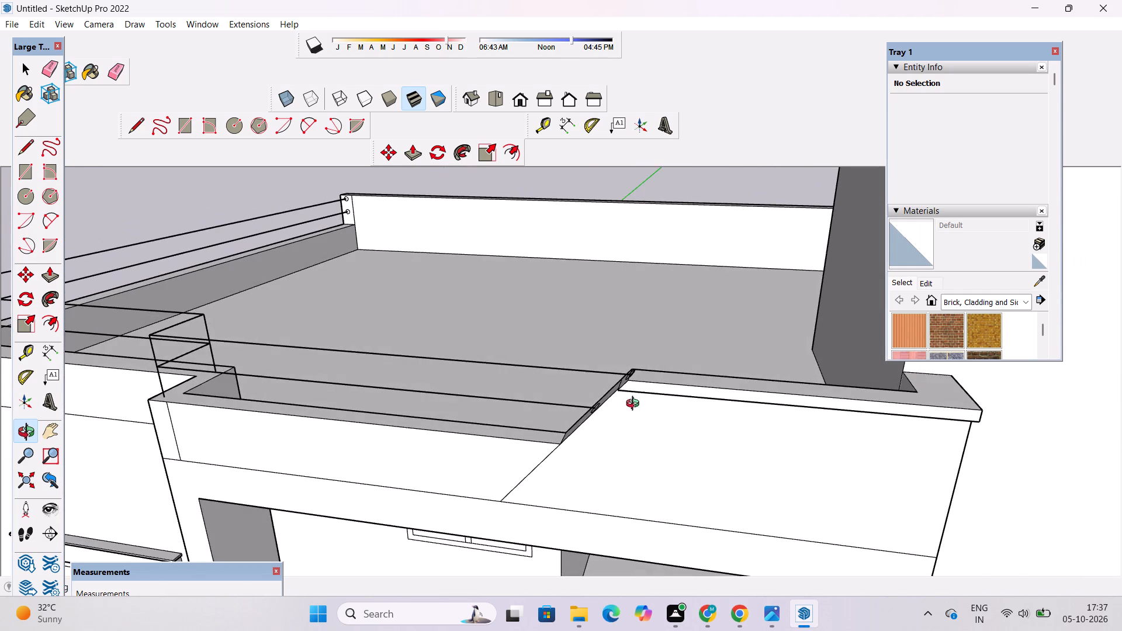
left_click_drag(624, 401, 740, 442, "shift")
scroll(746, 442, "down", 4)
left_click_drag(747, 440, 661, 436)
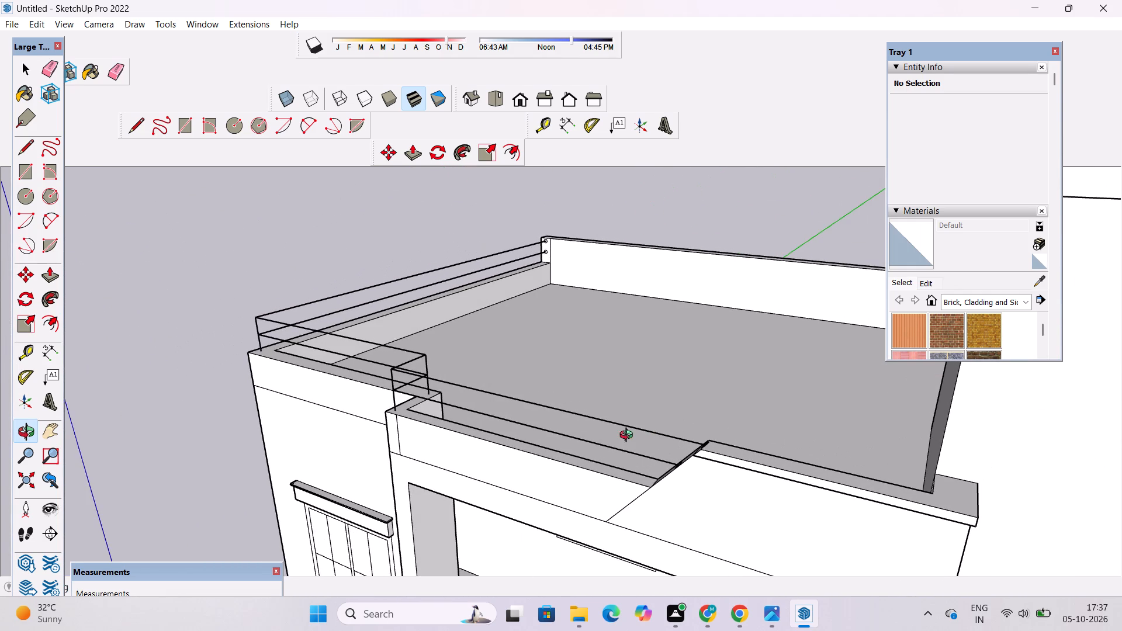
left_click_drag(563, 442, 756, 461, "shift")
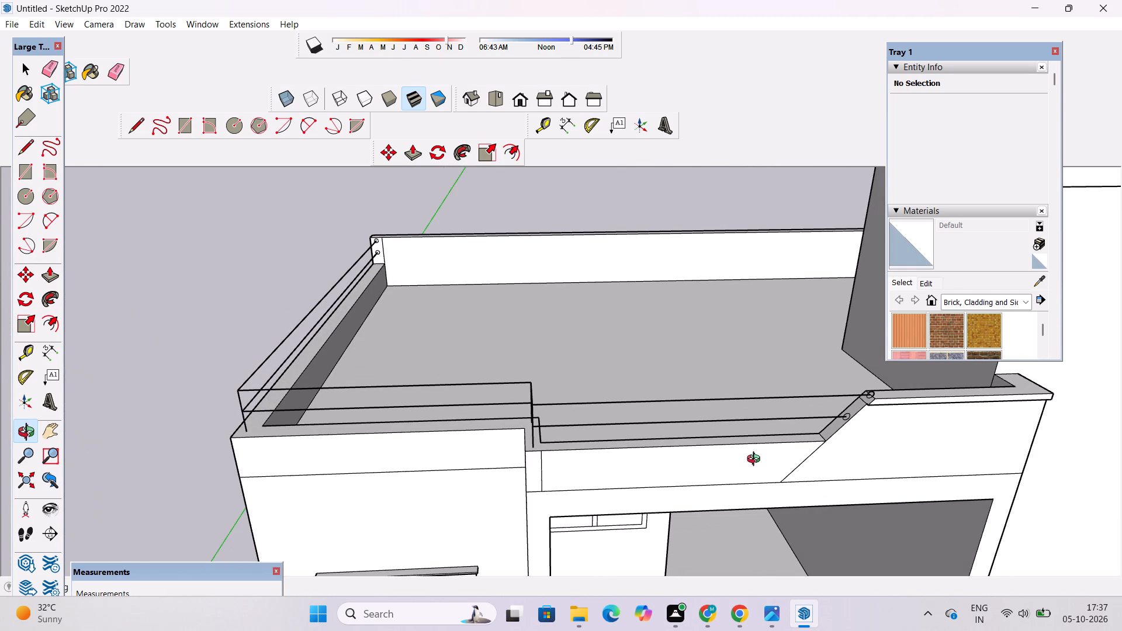
Erase the upper rail line's long front segment and both halves of the circle at the top of the sloping face.
scroll(899, 393, "up", 11)
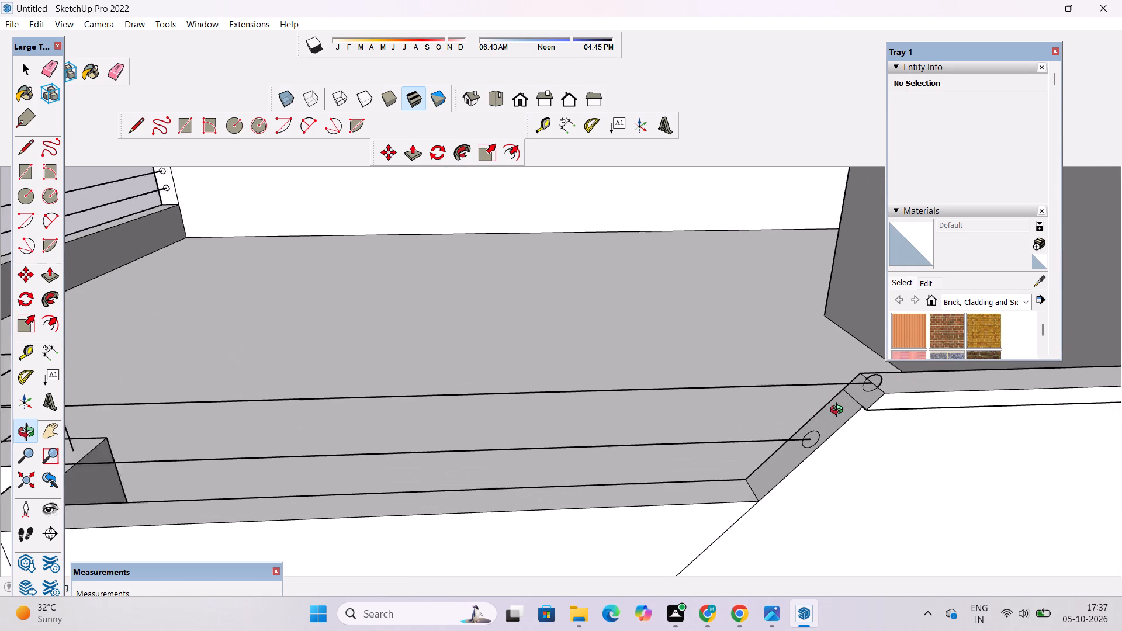
scroll(839, 411, "up", 2)
left_click_drag(842, 411, 742, 454, "shift")
left_click_drag(760, 446, 842, 446)
scroll(820, 434, "down", 3)
left_click_drag(827, 427, 789, 439, "shift")
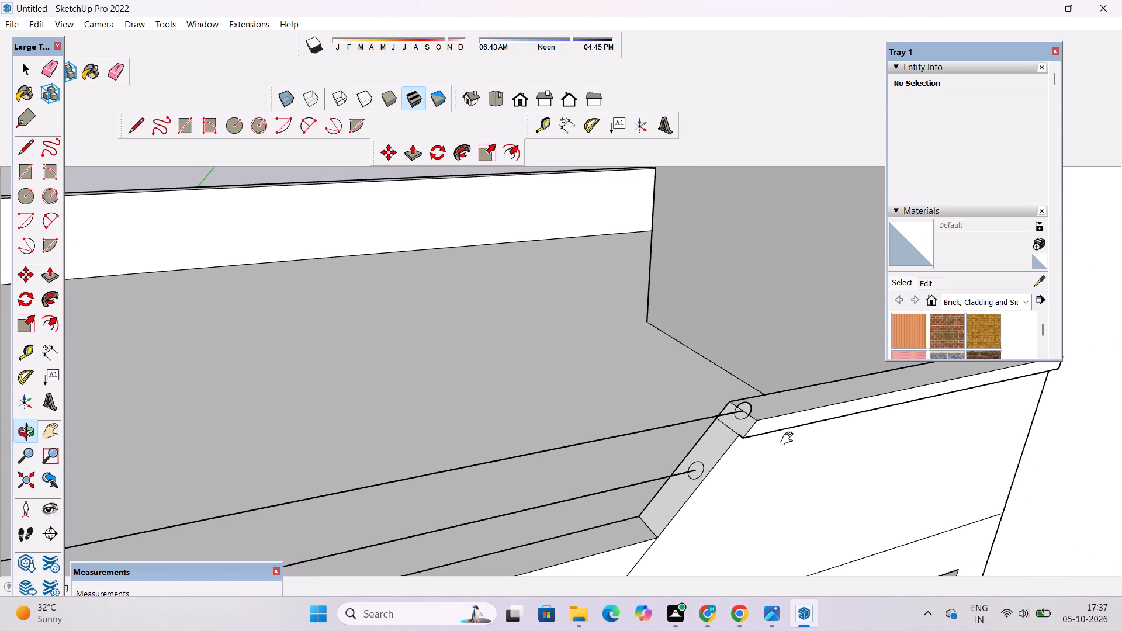
left_click_drag(789, 439, 791, 439, "shift")
scroll(787, 439, "up", 1)
scroll(712, 442, "down", 4)
scroll(716, 435, "up", 7, "shift")
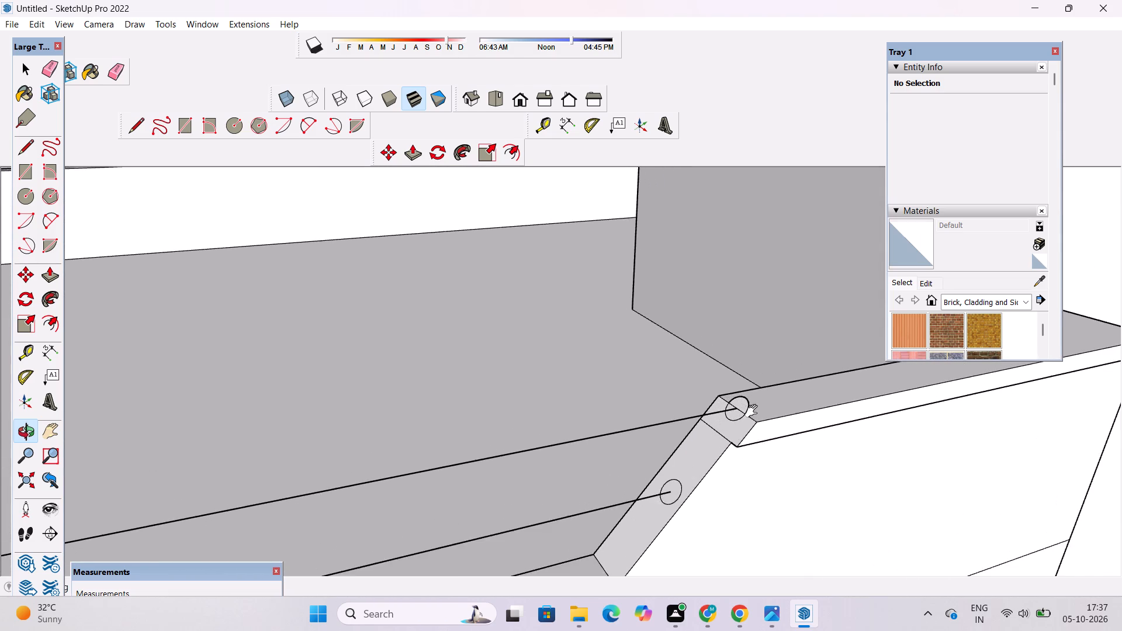
left_click_drag(754, 411, 728, 443, "shift")
scroll(727, 442, "up", 6, "shift")
scroll(734, 430, "down", 5, "shift")
left_click_drag(718, 433, 771, 414, "shift")
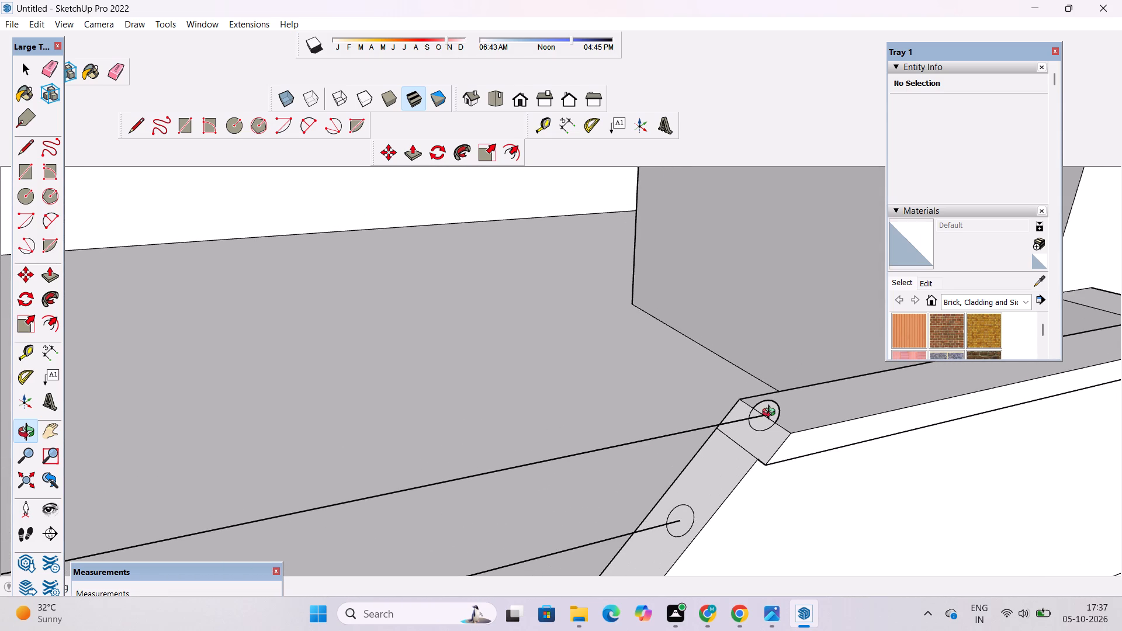
key("space")
type("e")
left_click(649, 439)
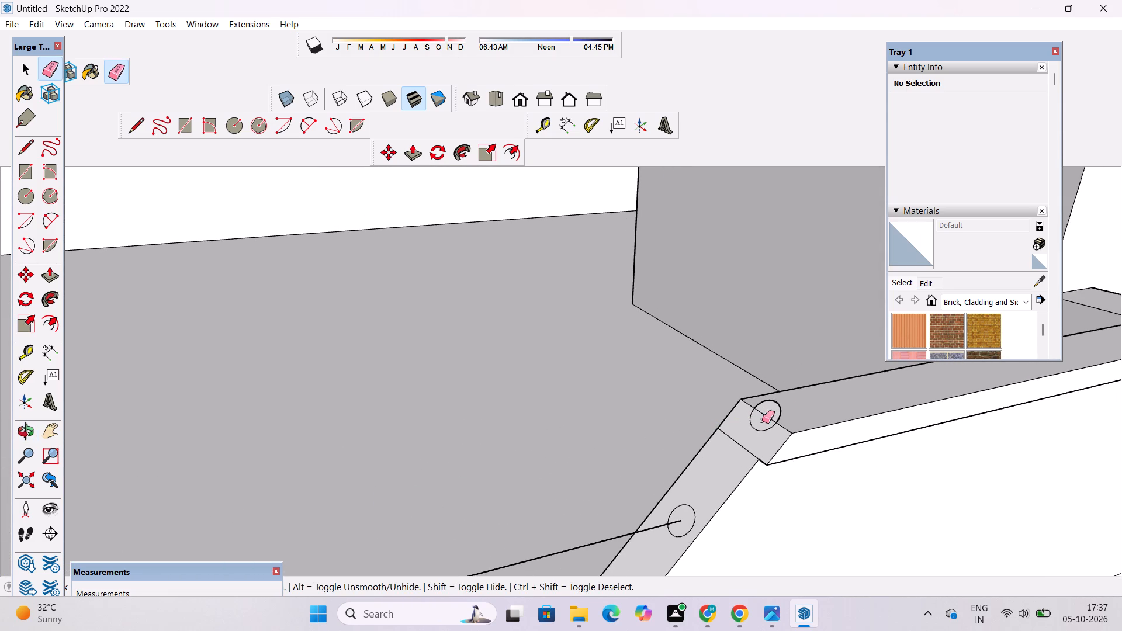
left_click_drag(787, 406, 783, 411)
left_click(781, 407)
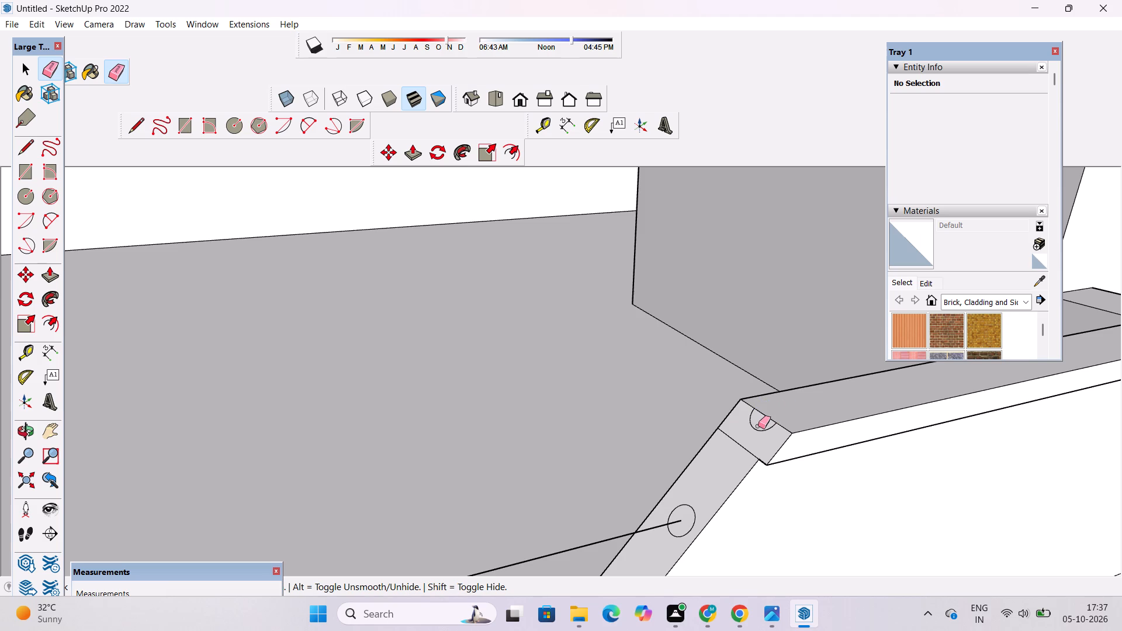
left_click_drag(758, 426, 758, 431)
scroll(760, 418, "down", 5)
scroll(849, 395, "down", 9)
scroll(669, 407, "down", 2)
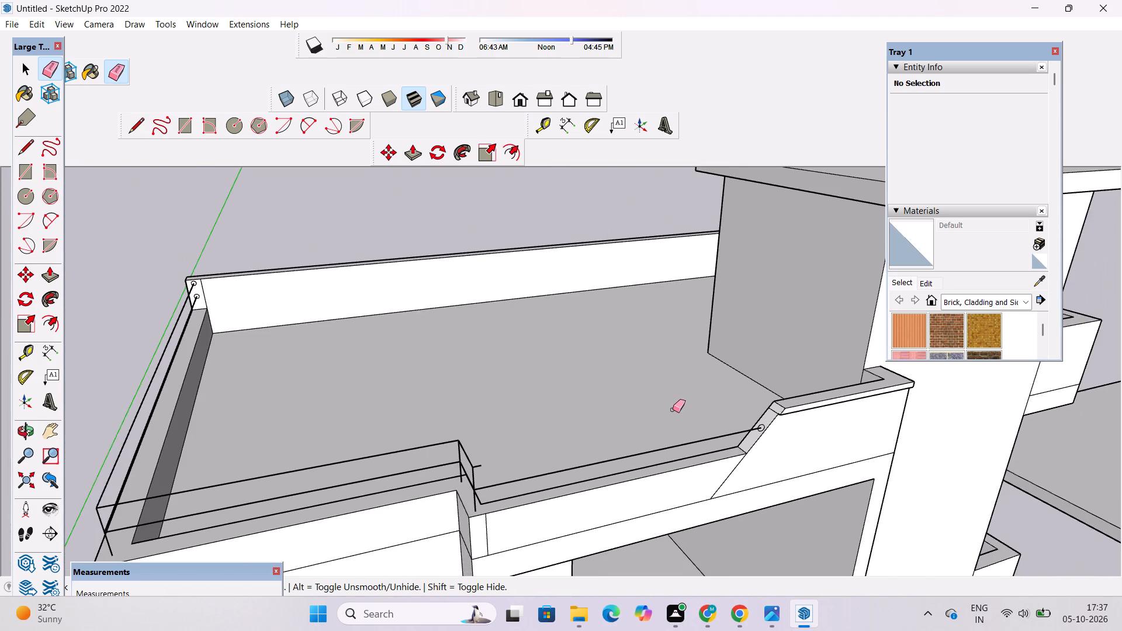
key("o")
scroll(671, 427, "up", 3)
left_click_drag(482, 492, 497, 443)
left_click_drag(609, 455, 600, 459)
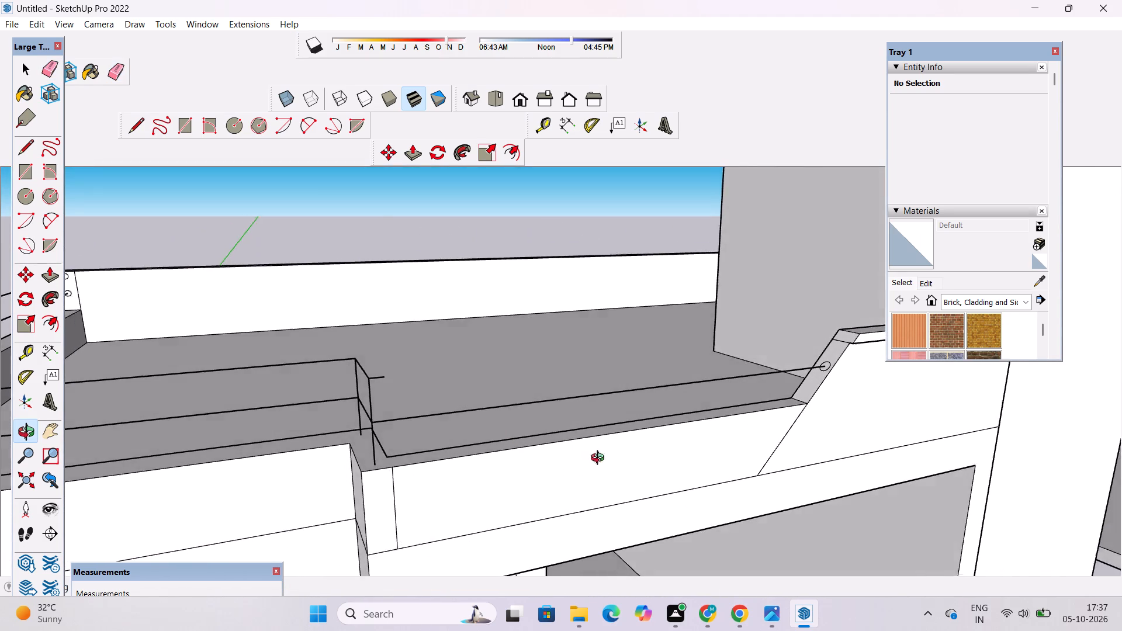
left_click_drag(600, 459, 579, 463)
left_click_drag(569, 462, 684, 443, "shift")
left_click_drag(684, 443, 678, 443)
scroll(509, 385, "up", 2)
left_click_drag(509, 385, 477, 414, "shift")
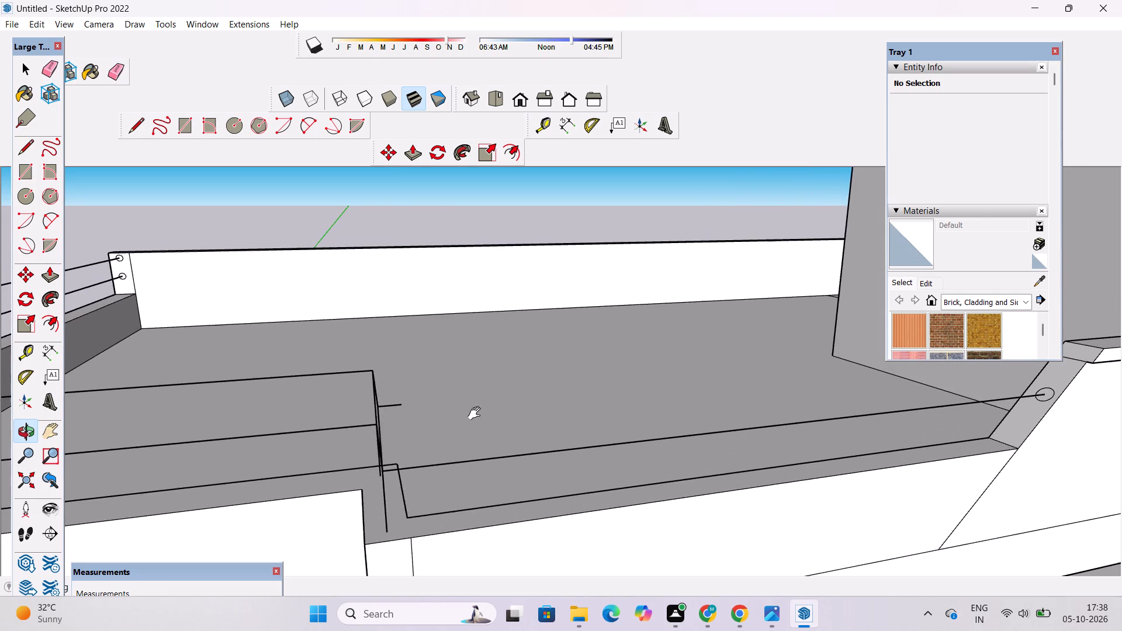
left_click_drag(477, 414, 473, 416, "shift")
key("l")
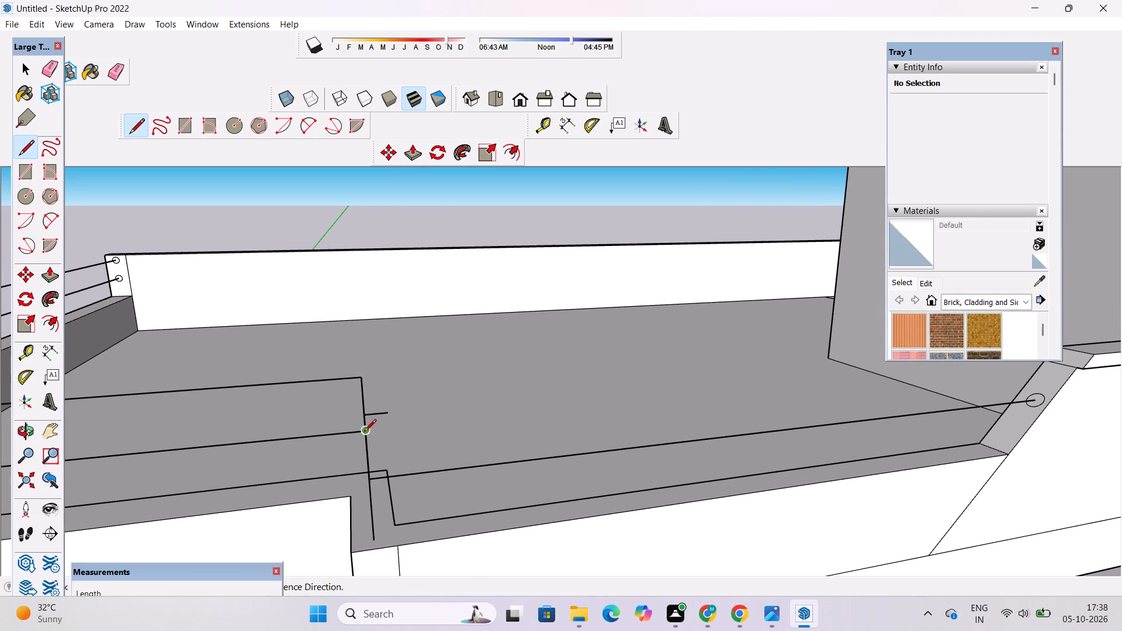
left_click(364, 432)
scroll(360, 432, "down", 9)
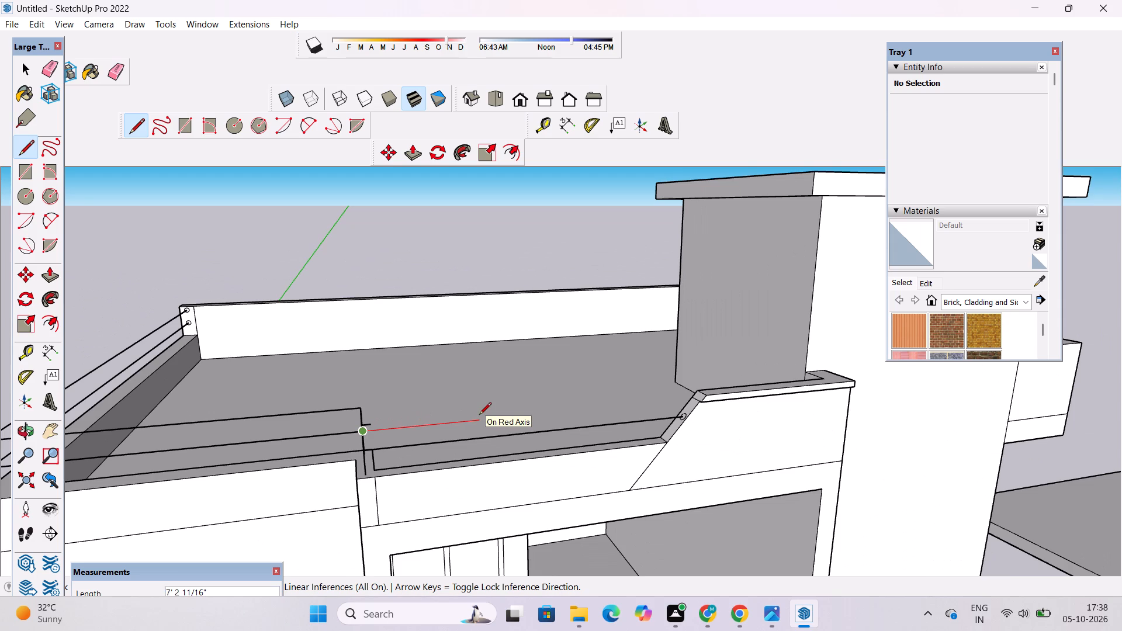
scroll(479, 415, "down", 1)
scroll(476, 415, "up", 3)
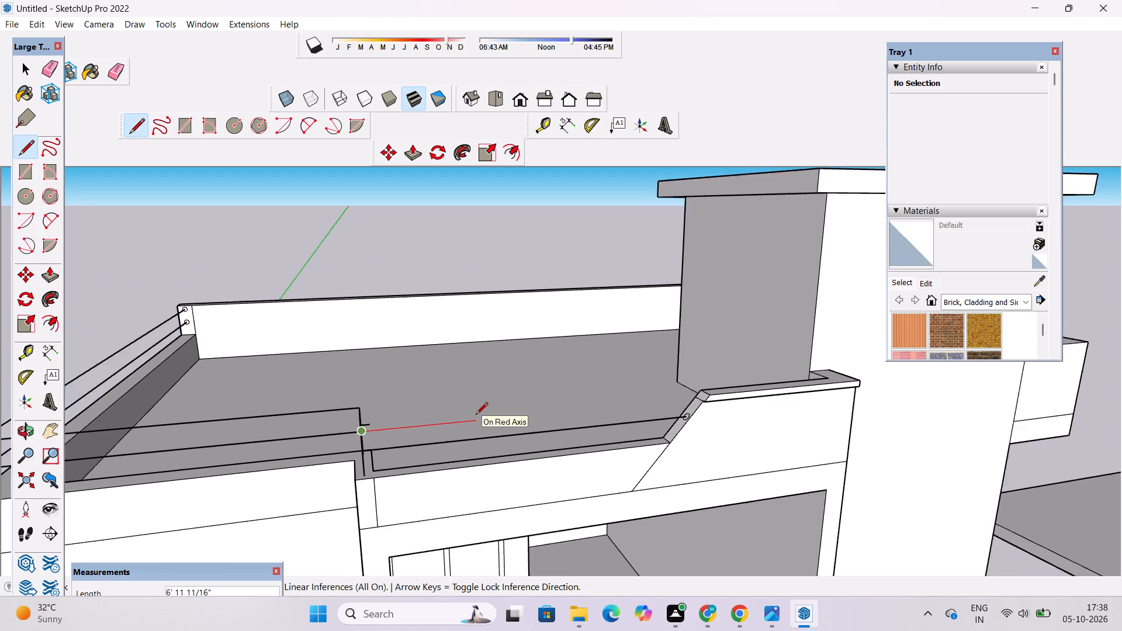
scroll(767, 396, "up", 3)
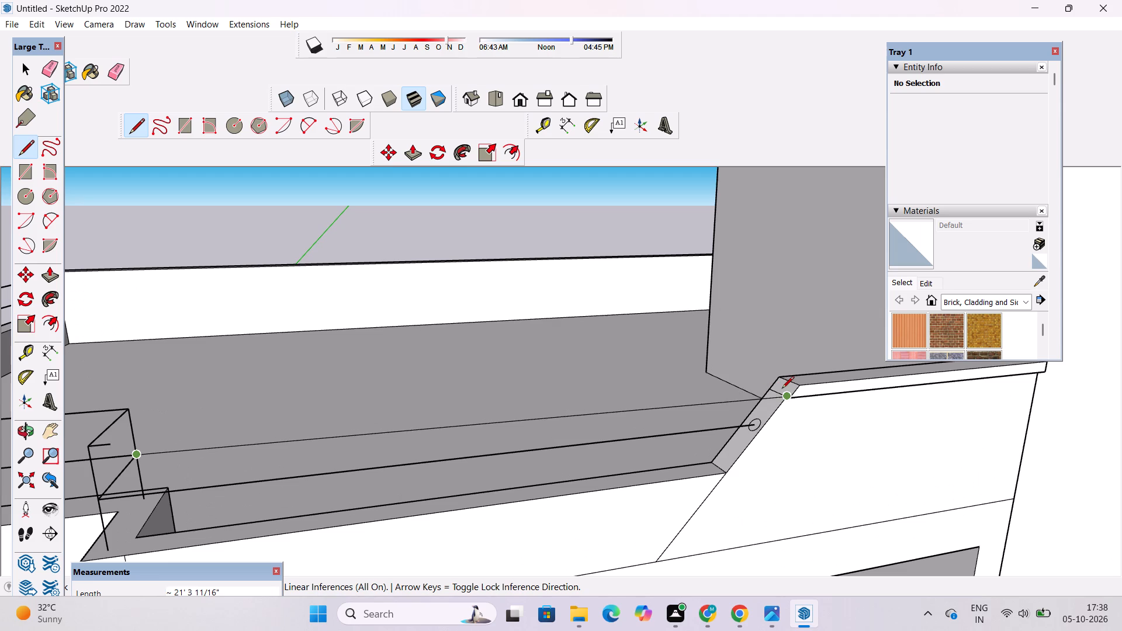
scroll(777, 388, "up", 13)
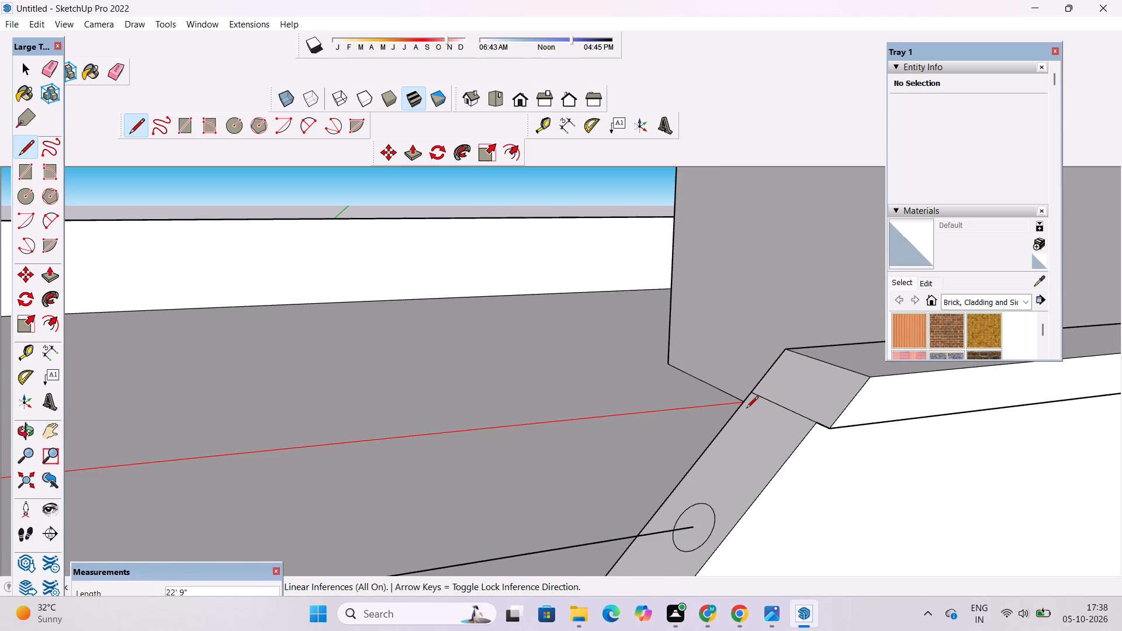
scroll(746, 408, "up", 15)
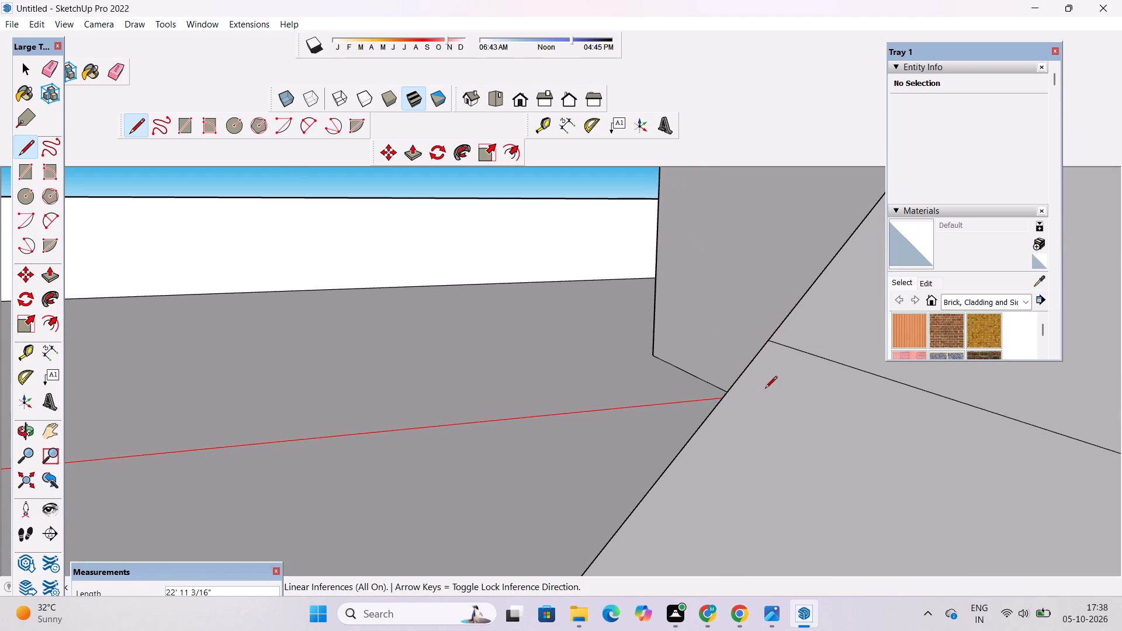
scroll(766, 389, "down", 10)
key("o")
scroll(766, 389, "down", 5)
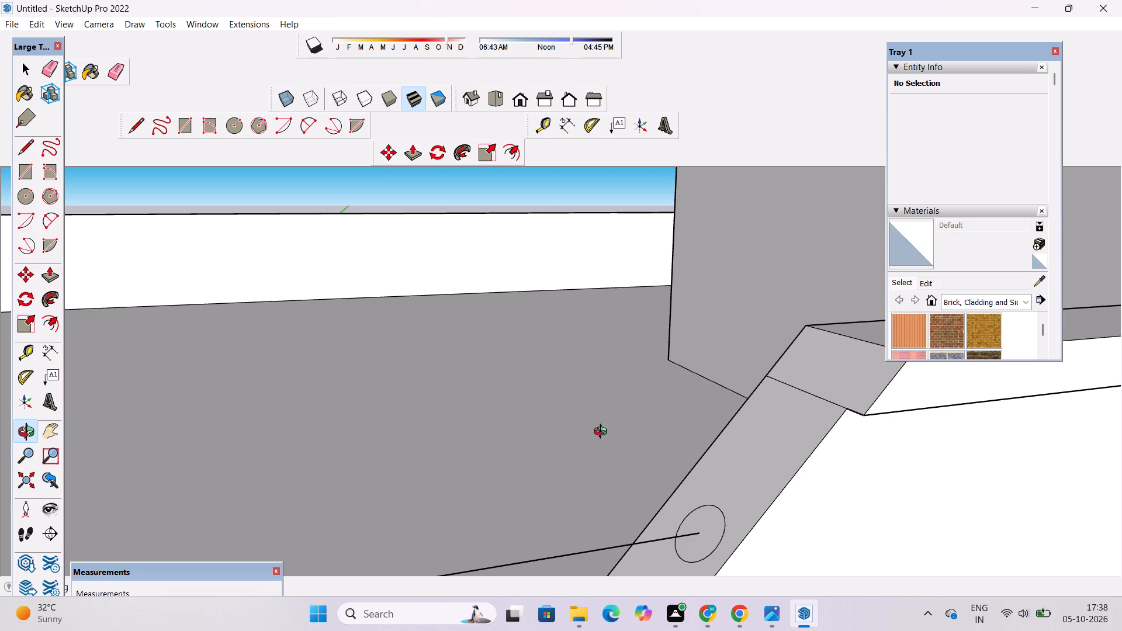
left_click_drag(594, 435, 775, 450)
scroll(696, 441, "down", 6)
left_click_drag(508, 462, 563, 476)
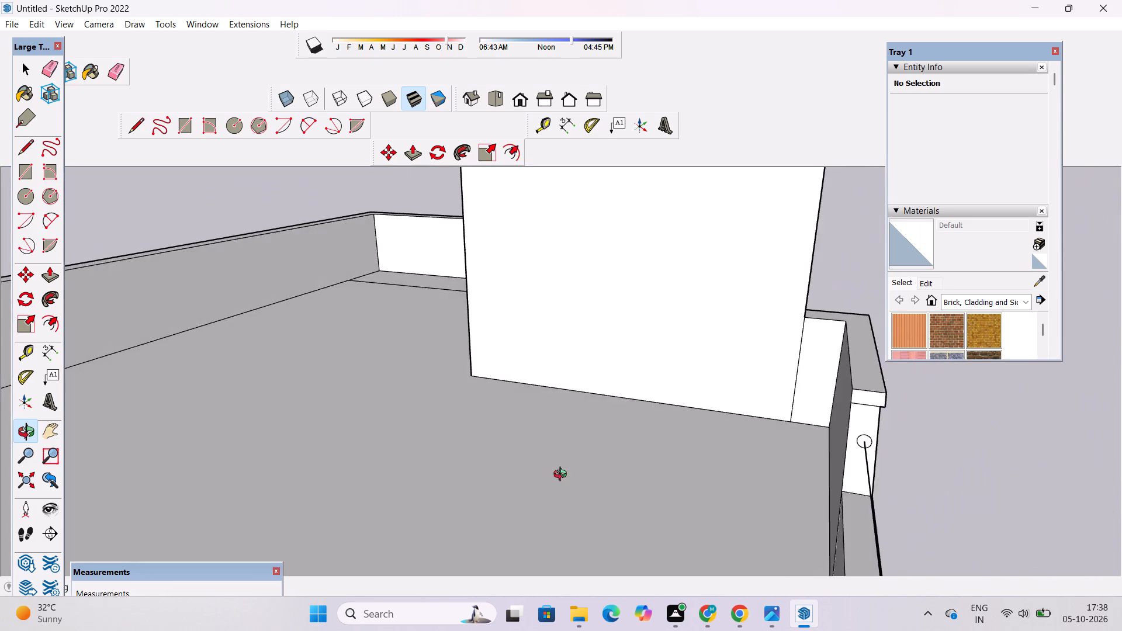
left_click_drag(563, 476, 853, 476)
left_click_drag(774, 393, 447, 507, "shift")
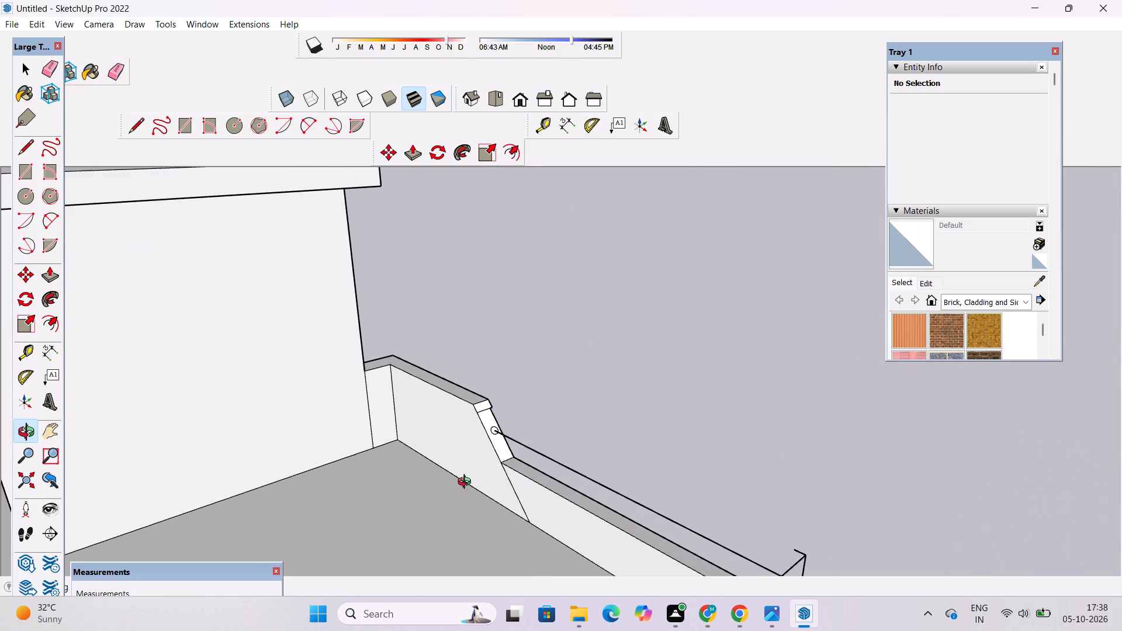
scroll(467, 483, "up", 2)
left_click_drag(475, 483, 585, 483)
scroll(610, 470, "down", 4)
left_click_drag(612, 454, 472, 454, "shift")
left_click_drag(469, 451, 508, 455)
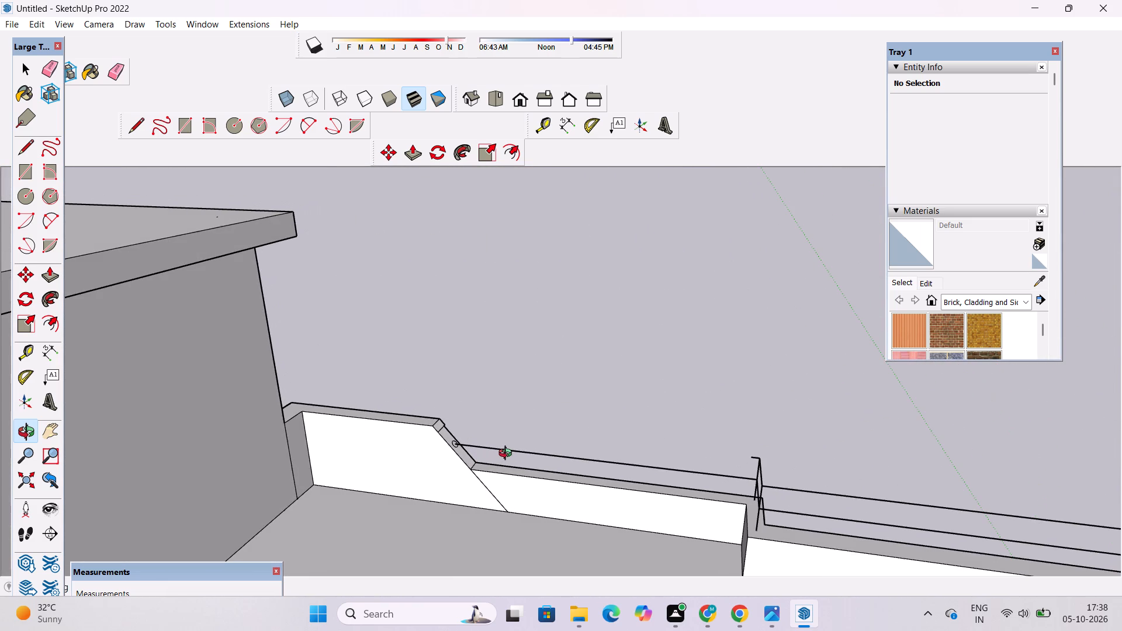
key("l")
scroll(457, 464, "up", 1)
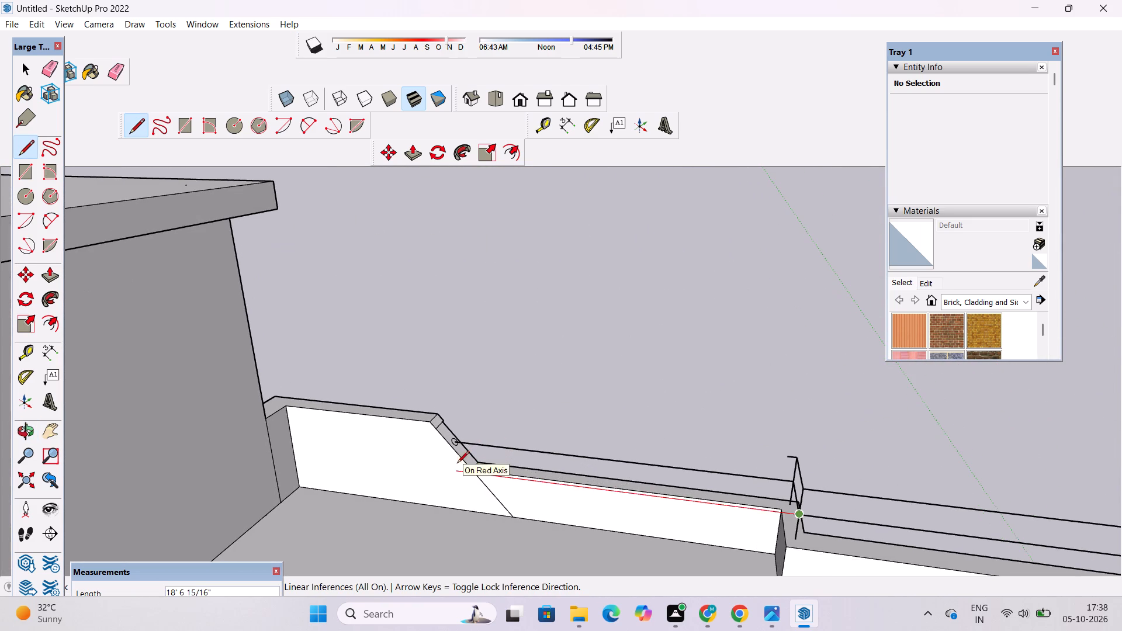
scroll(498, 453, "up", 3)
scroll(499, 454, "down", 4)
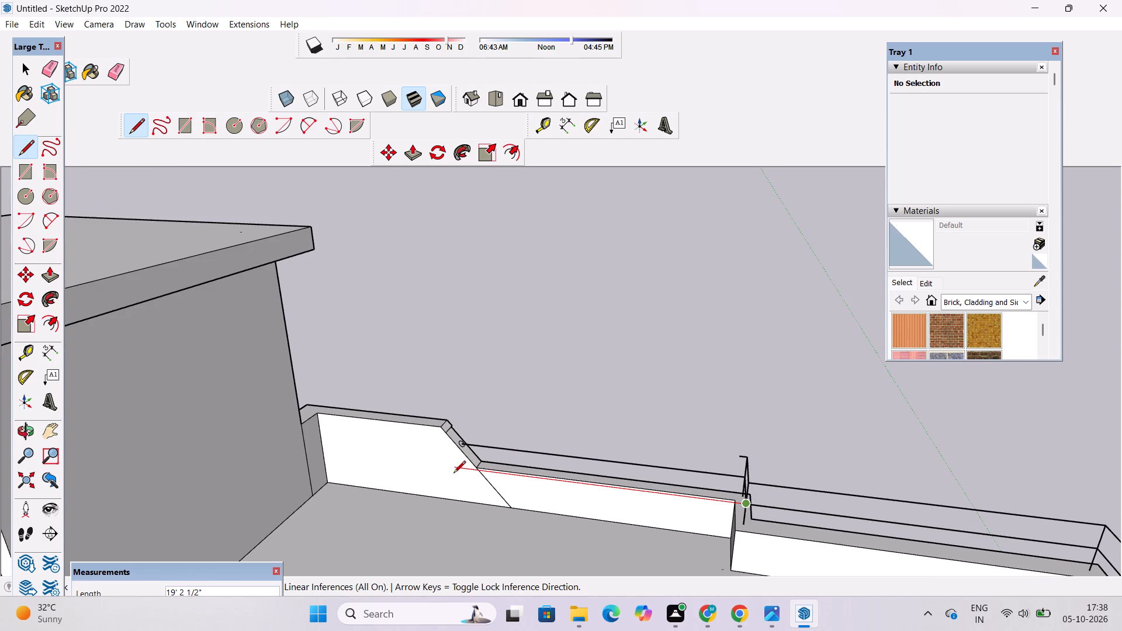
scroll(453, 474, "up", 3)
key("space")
Draw a rail line from the midpoint of the upright segment at the parapet's stepped corner to the sloping face, above the lower rail's circle.
type("o")
left_click_drag(425, 486, 505, 483)
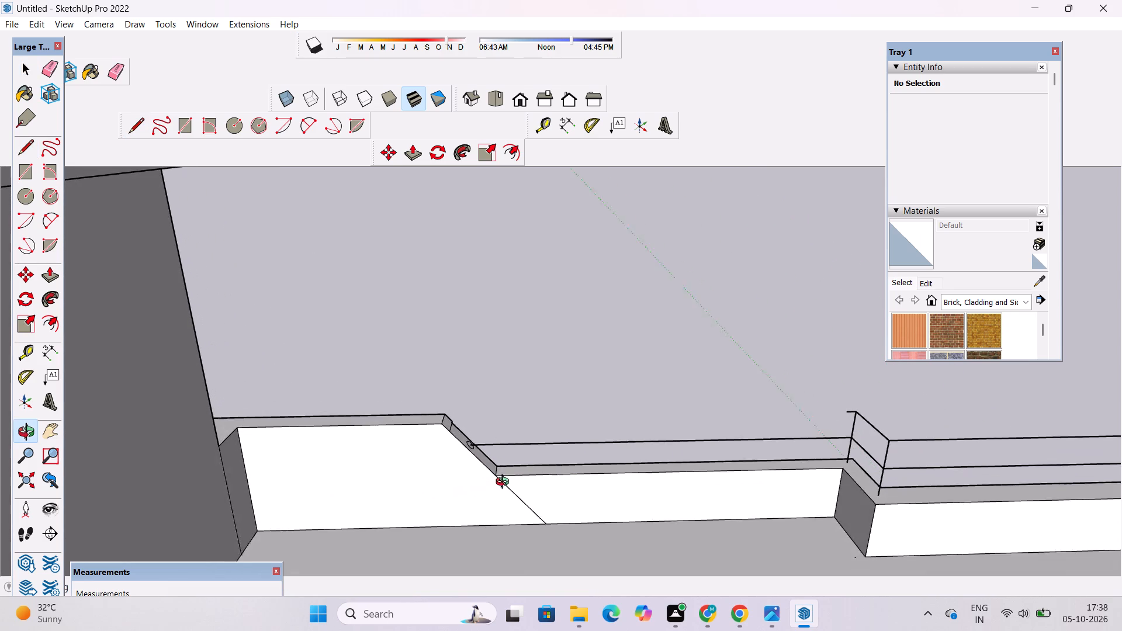
left_click_drag(505, 483, 524, 476)
left_click_drag(558, 456, 555, 466)
left_click_drag(812, 429, 777, 438)
left_click_drag(775, 438, 782, 460, "shift")
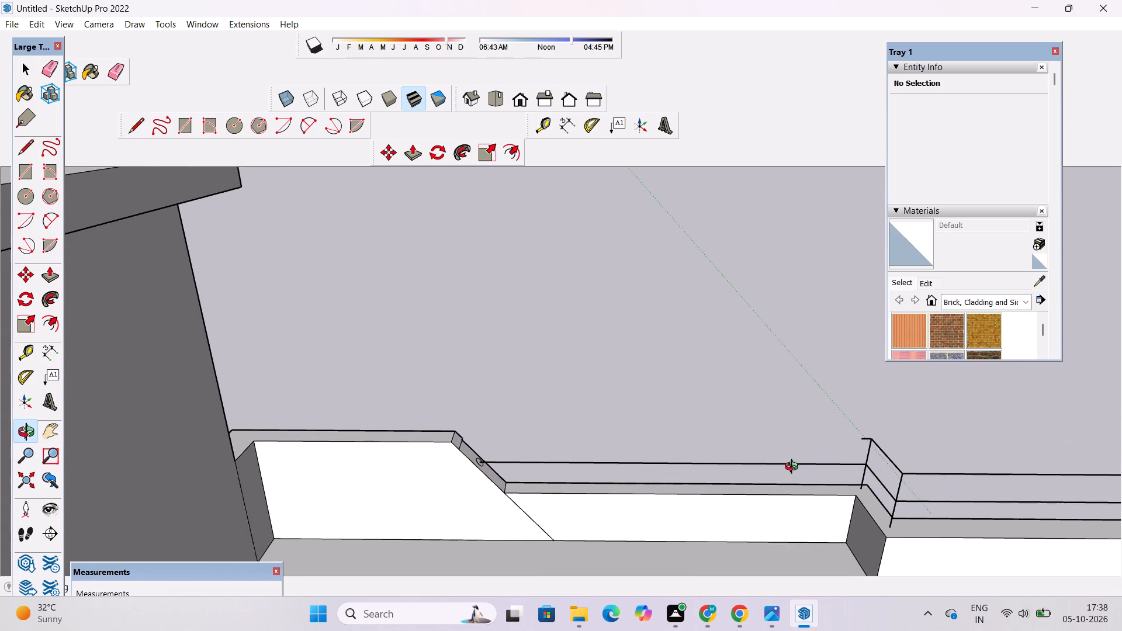
left_click_drag(799, 471, 792, 472)
scroll(820, 463, "up", 2)
left_click(820, 463, "shift")
key("l")
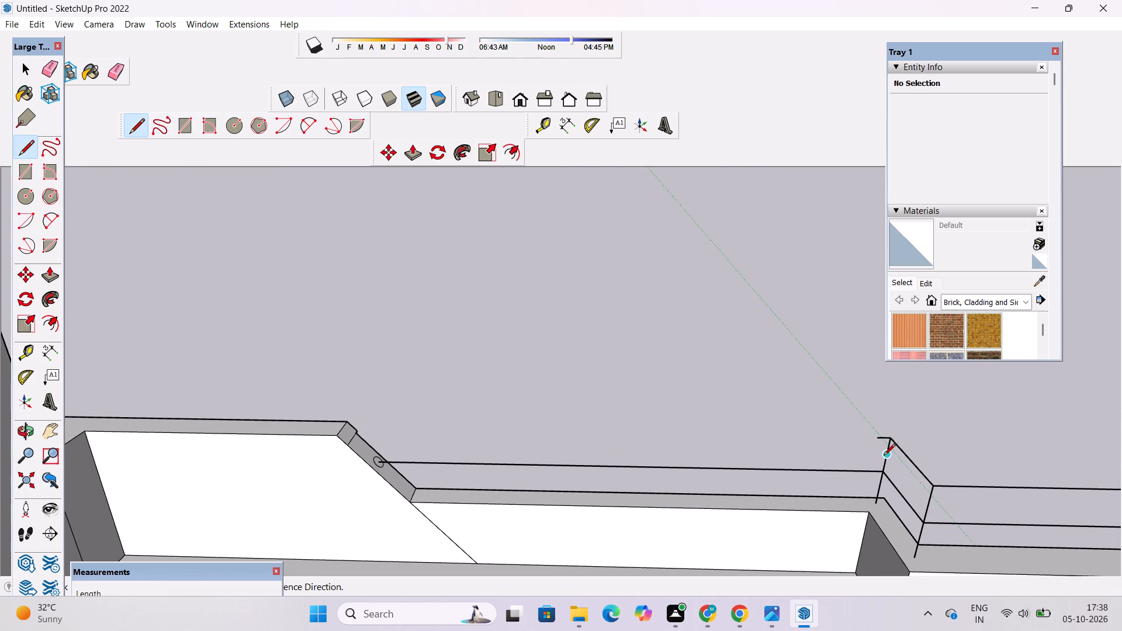
left_click(886, 454)
scroll(744, 453, "down", 1)
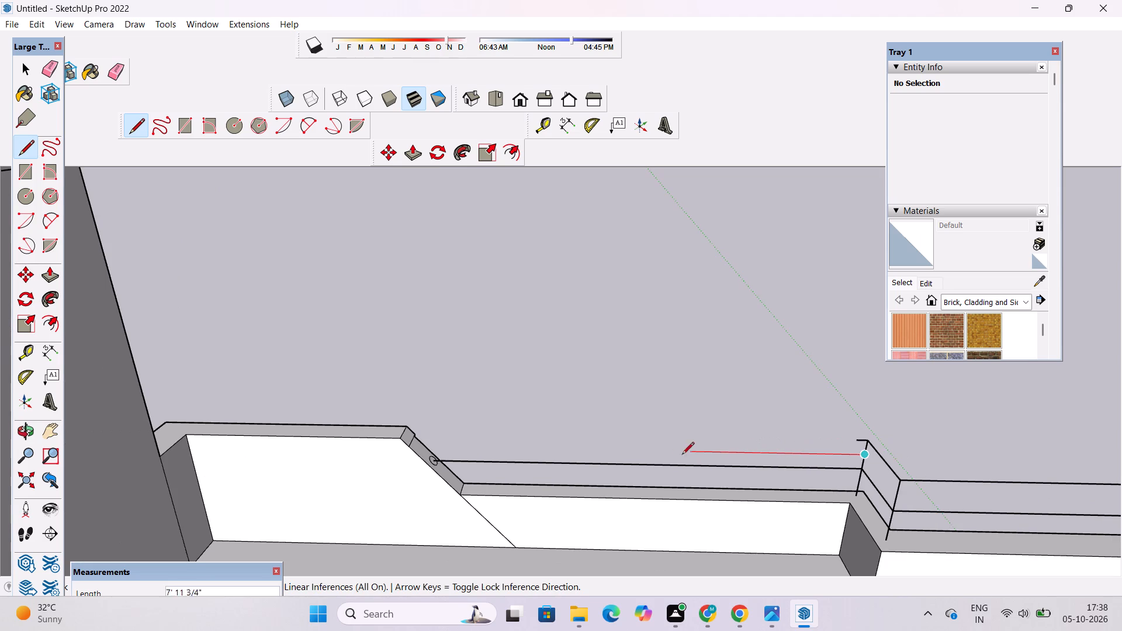
left_click(421, 445)
key("space")
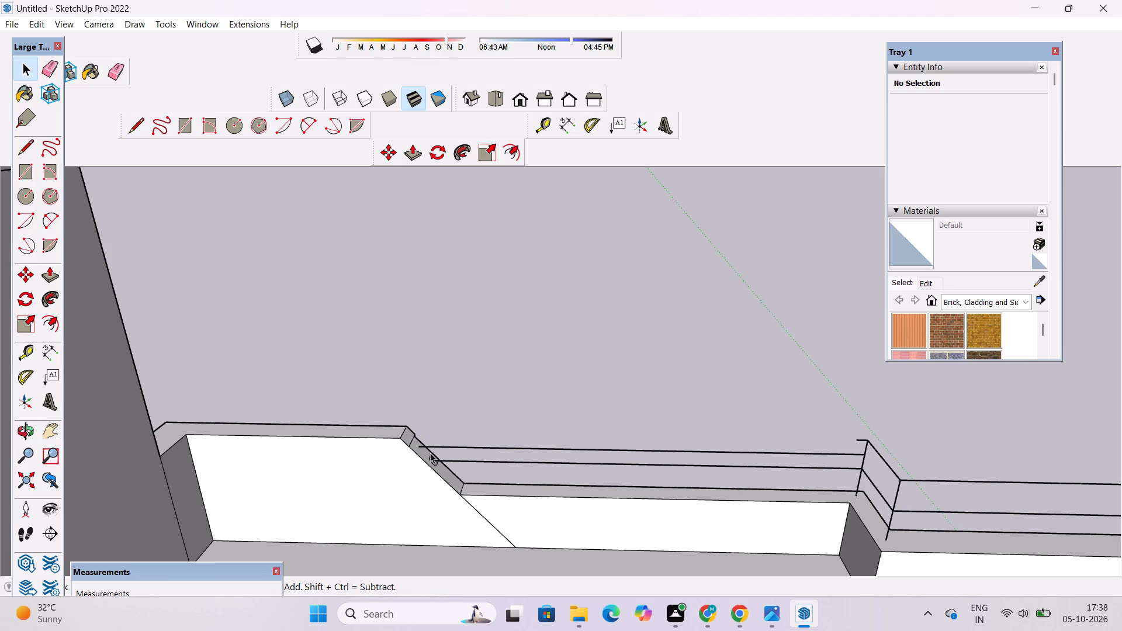
Erase the short upright segment above the new rail line's end at the stepped corner.
key("o")
key("e")
left_click_drag(853, 442, 857, 443)
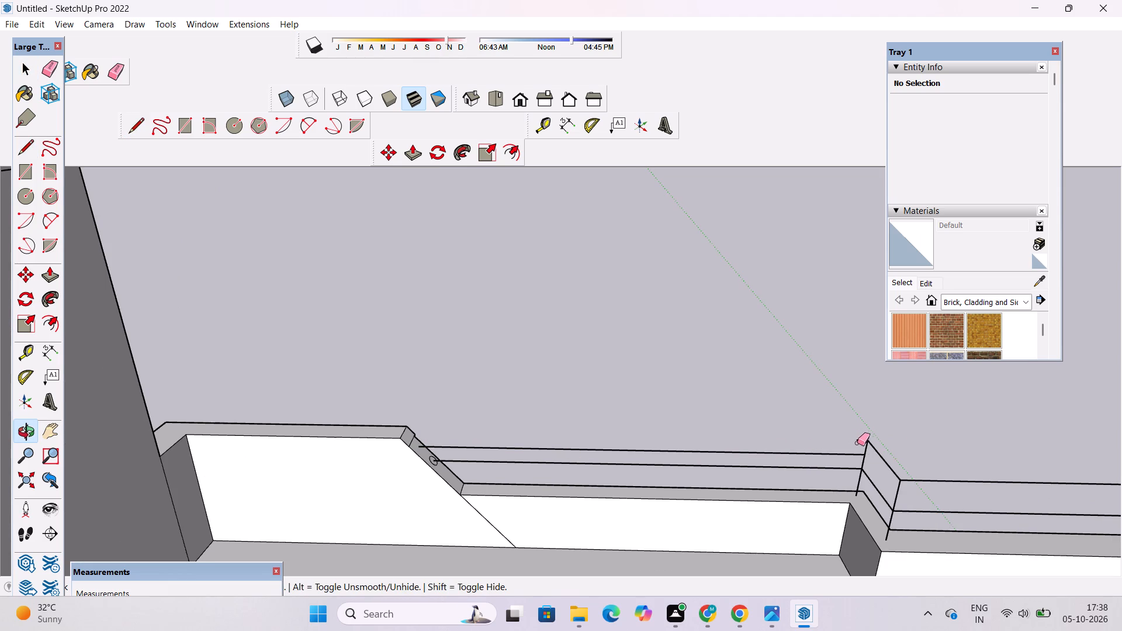
left_click_drag(857, 443, 866, 443)
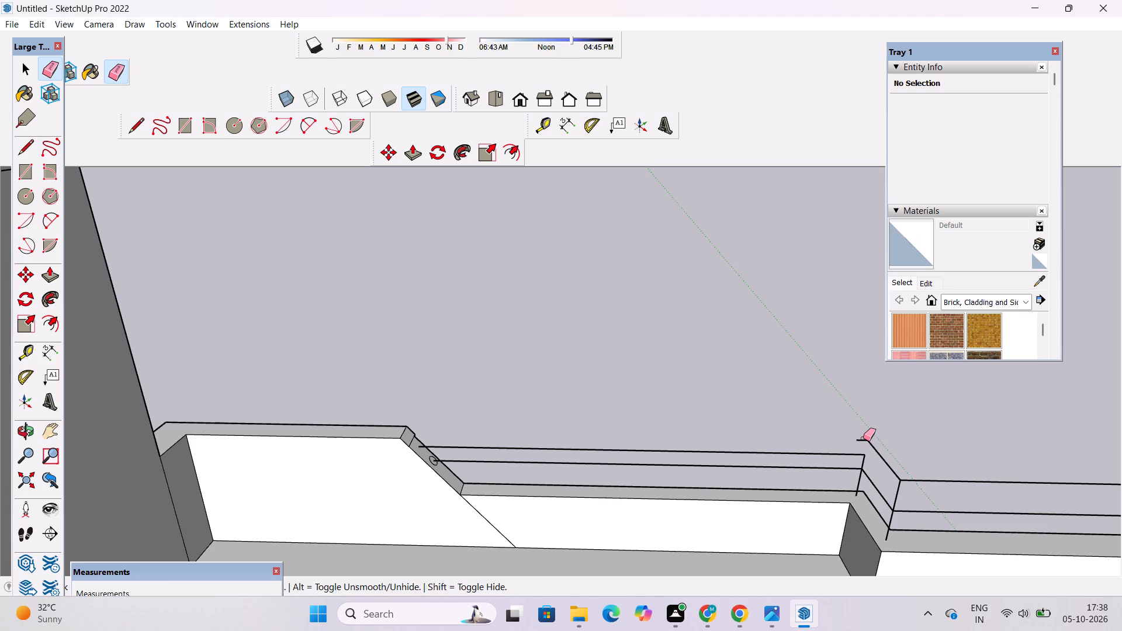
Continue the new rail line across the stepped corner with a 3' 4" segment to the midpoint of the opposite upright.
key("l")
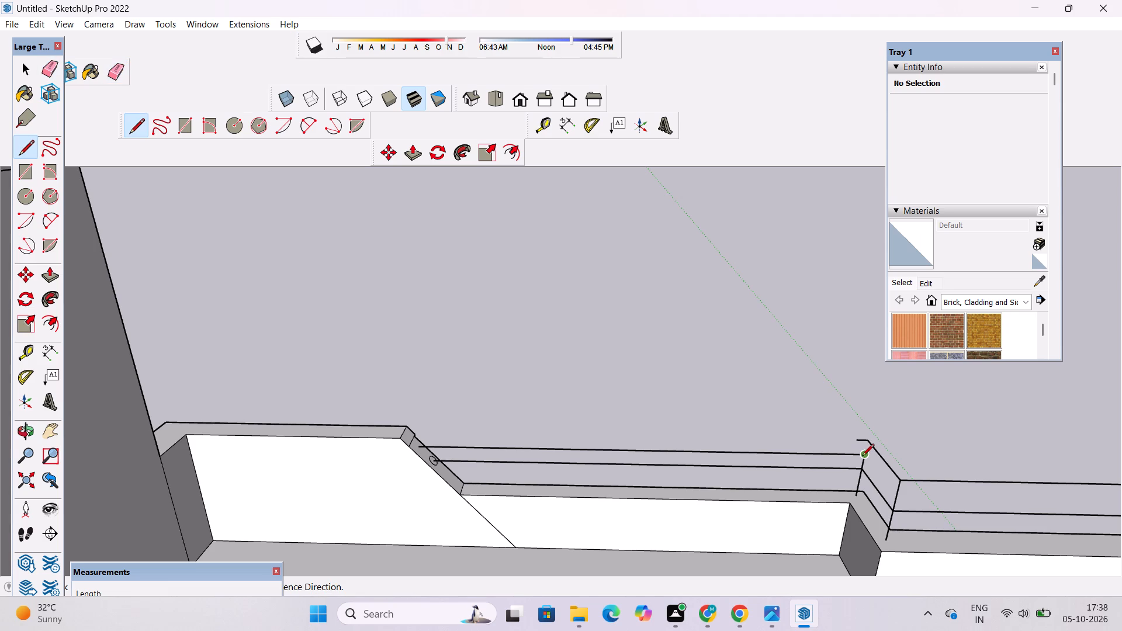
left_click(862, 457)
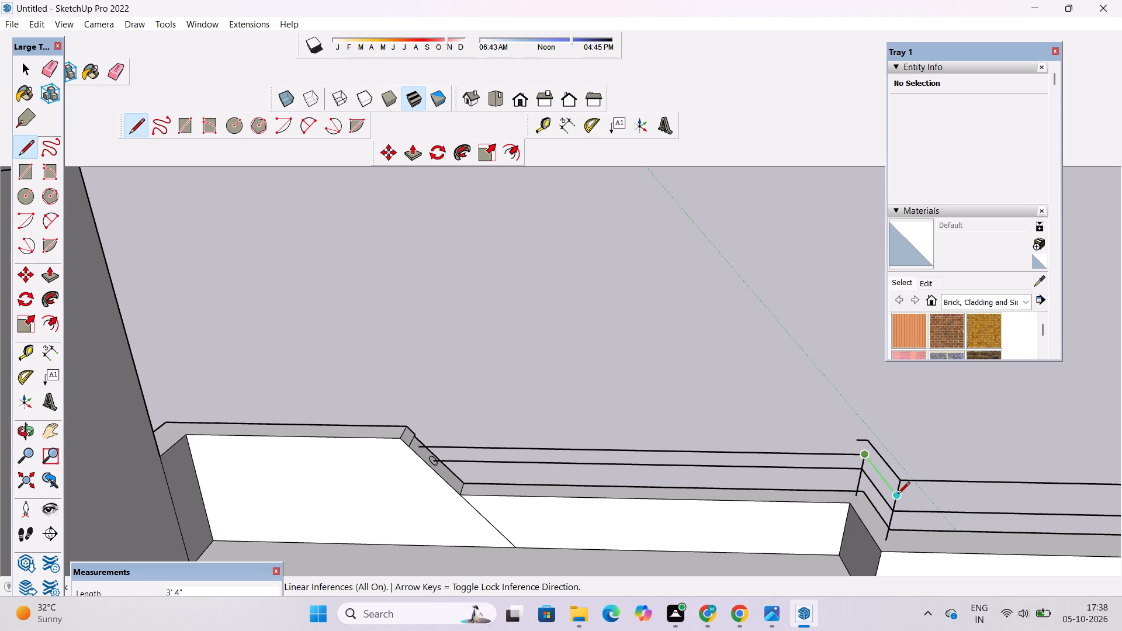
left_click(898, 495)
scroll(762, 467, "down", 6)
scroll(859, 484, "up", 4)
key("space")
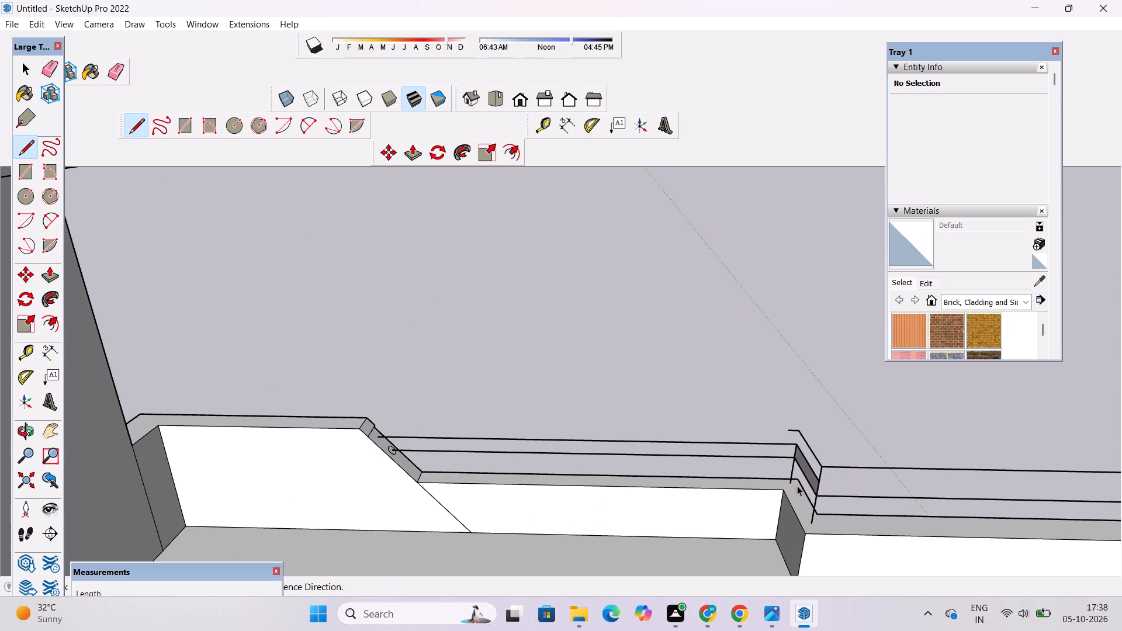
Delete the face enclosed between the new and lower rail lines at the stepped corner, keeping its edges.
scroll(798, 486, "up", 9)
left_click(830, 453)
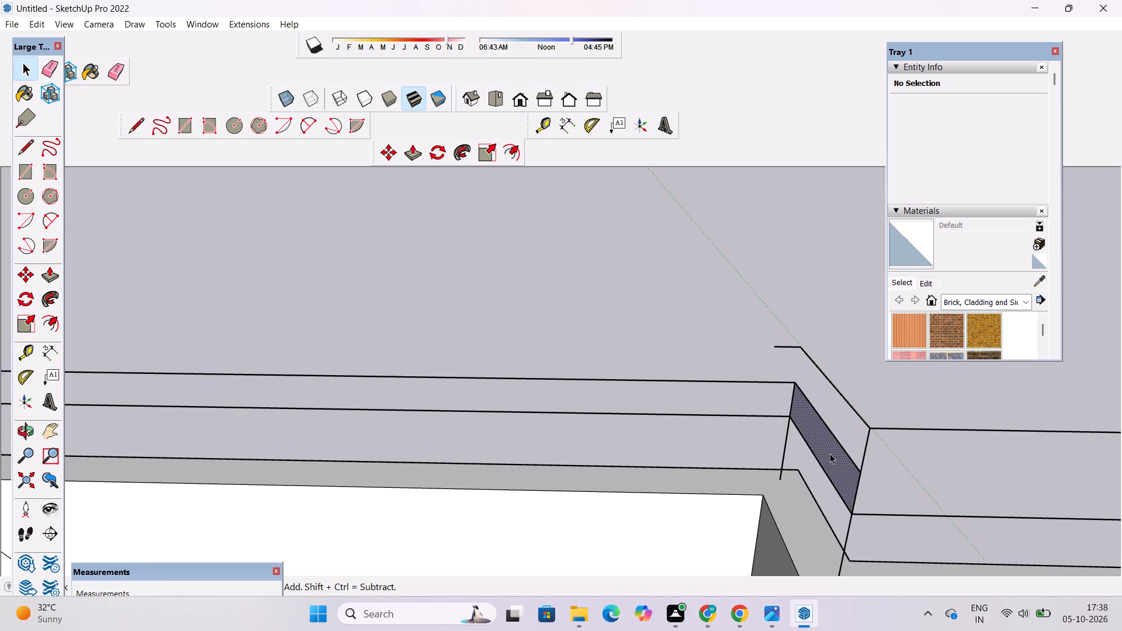
key("Delete")
Continue the new rail line 18' 9" from the stepped corner's upright to the upright at the roof's far front corner.
key("o")
left_click_drag(980, 481, 757, 517)
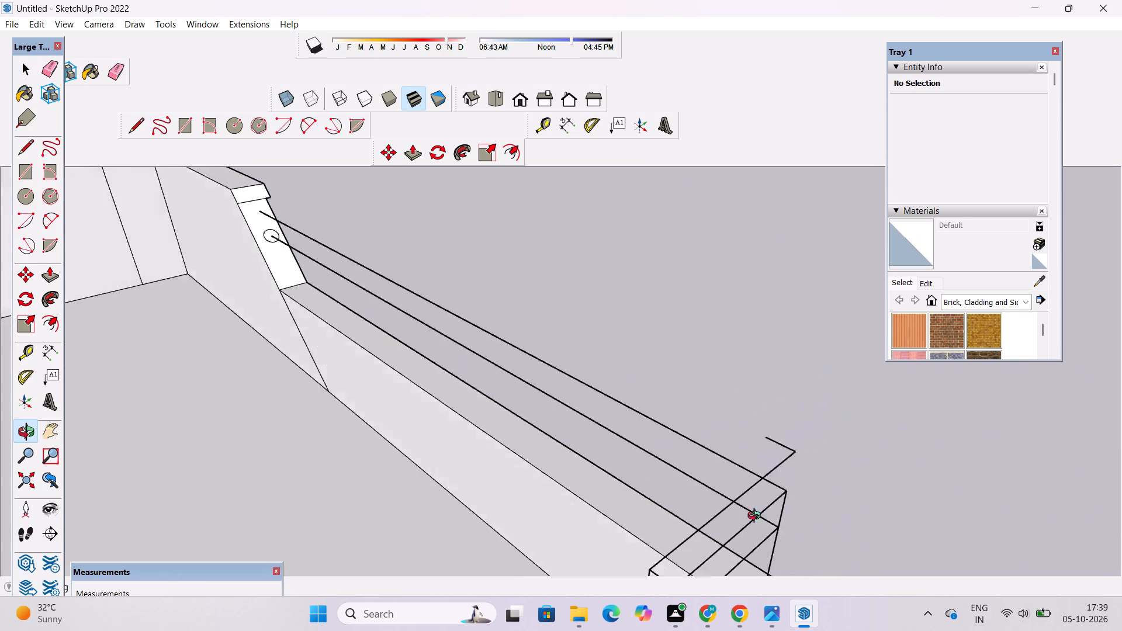
left_click_drag(757, 517, 667, 504)
scroll(650, 488, "down", 4)
left_click_drag(761, 506, 563, 505)
left_click_drag(422, 488, 709, 411, "shift")
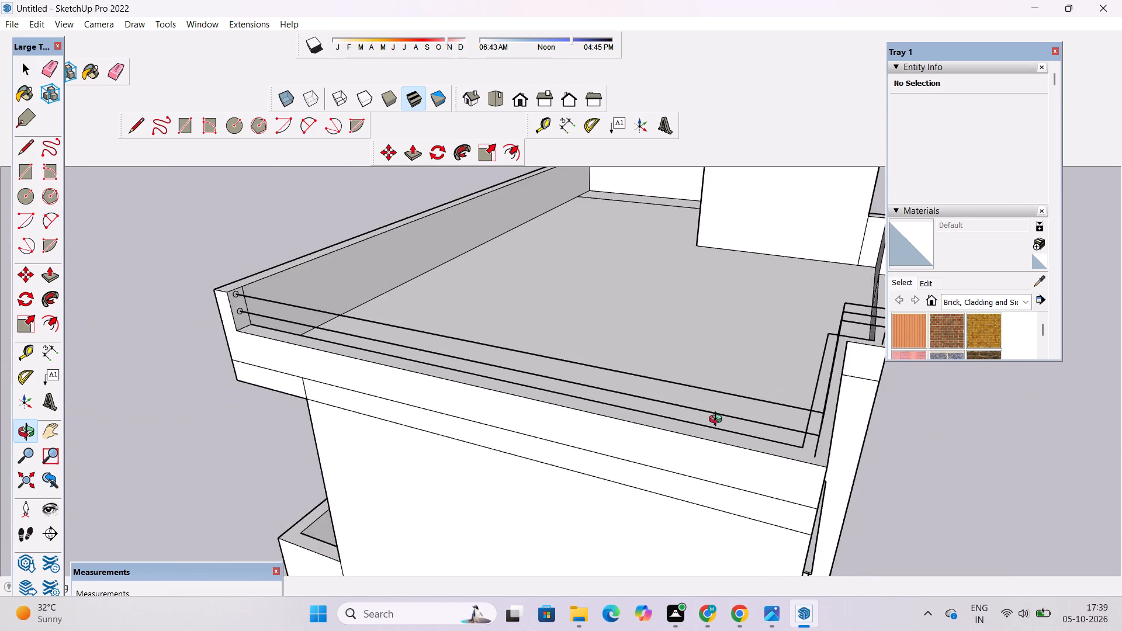
left_click_drag(718, 421, 581, 431)
scroll(712, 467, "up", 1)
left_click_drag(733, 463, 643, 454)
left_click_drag(621, 434, 722, 429, "shift")
left_click_drag(722, 429, 683, 419, "shift")
scroll(680, 417, "down", 2)
left_click_drag(687, 417, 741, 428, "shift")
scroll(774, 414, "up", 6, "shift")
left_click_drag(798, 428, 759, 429)
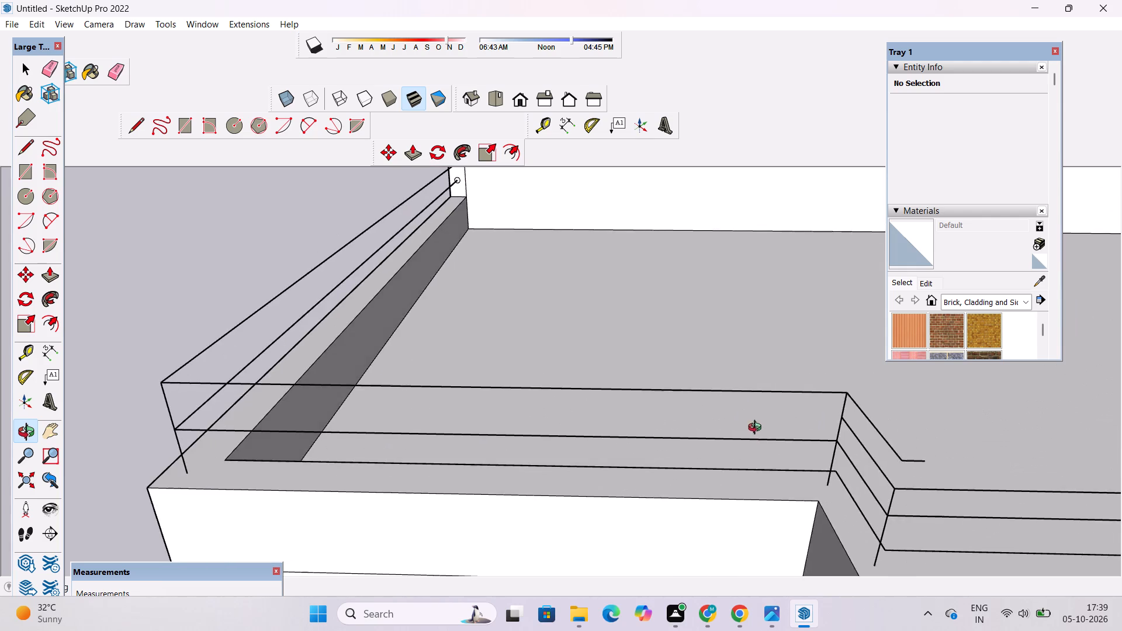
left_click_drag(766, 424, 809, 427, "shift")
key("l")
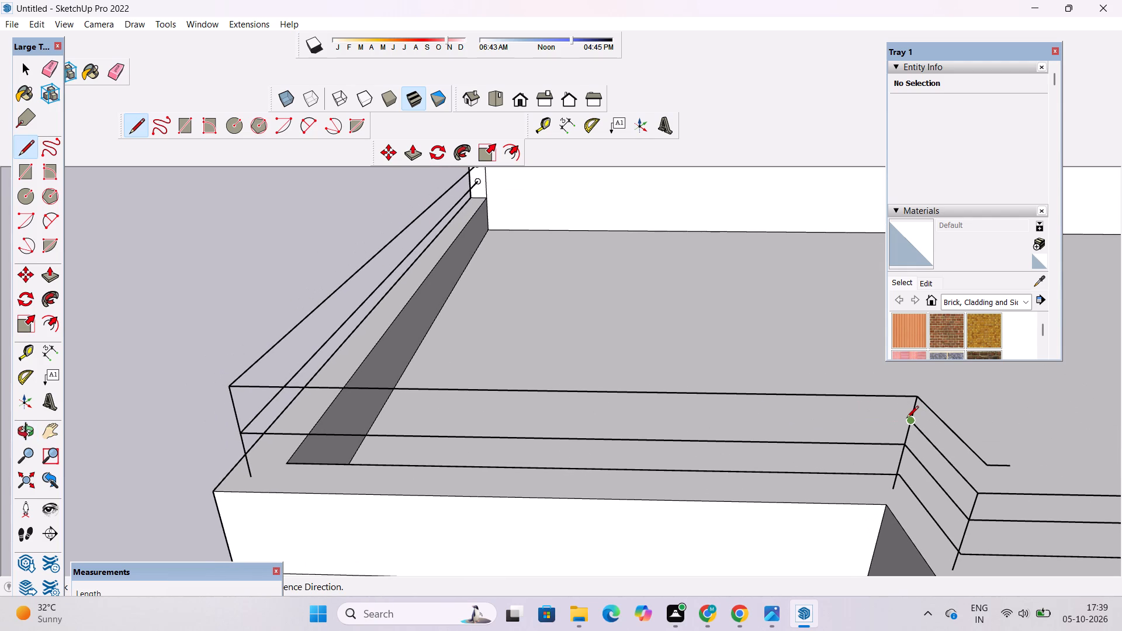
left_click(910, 423)
scroll(910, 423, "down", 7)
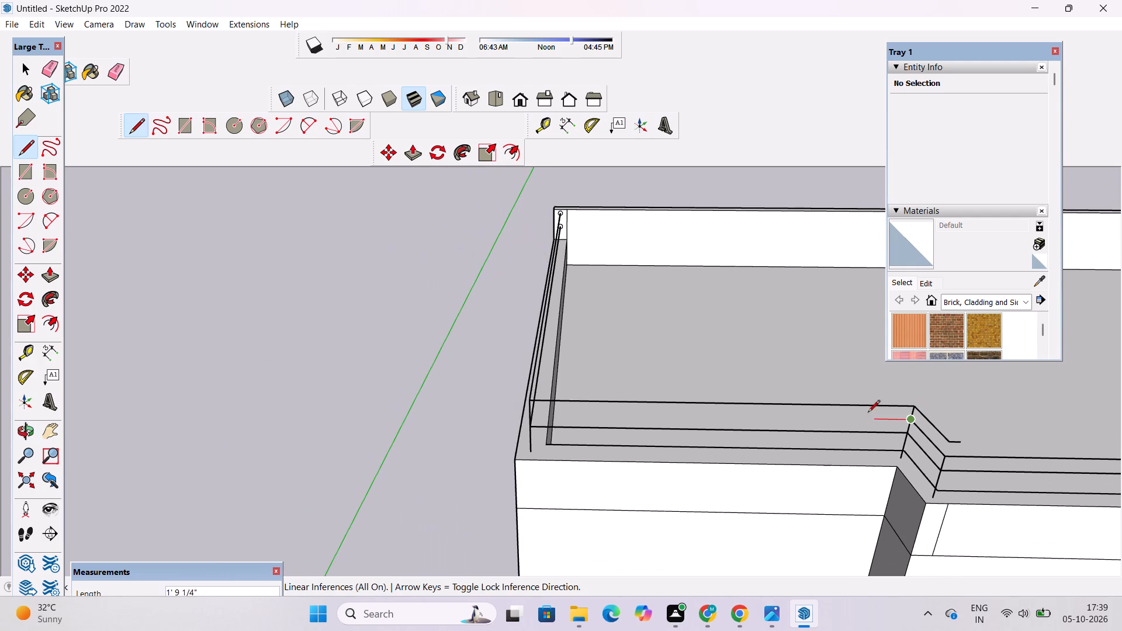
scroll(588, 407, "up", 1)
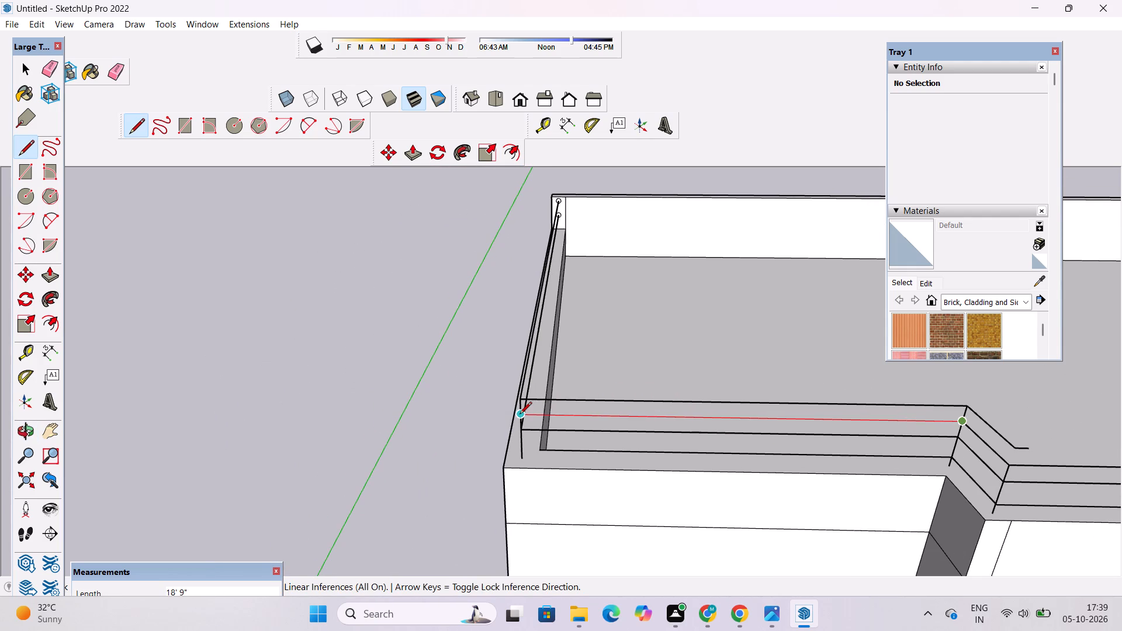
left_click(518, 415)
key("space")
Delete the two long faces above and below the new 18' 9" rail line, keeping the lines.
left_click(557, 409)
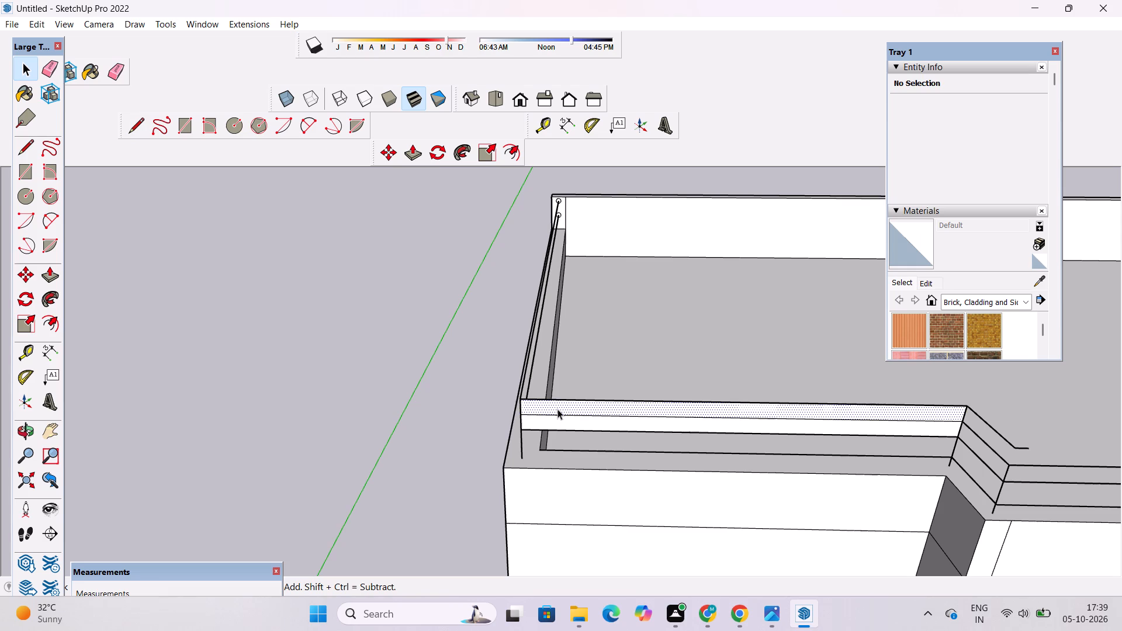
key("Delete")
left_click(567, 421)
key("Delete")
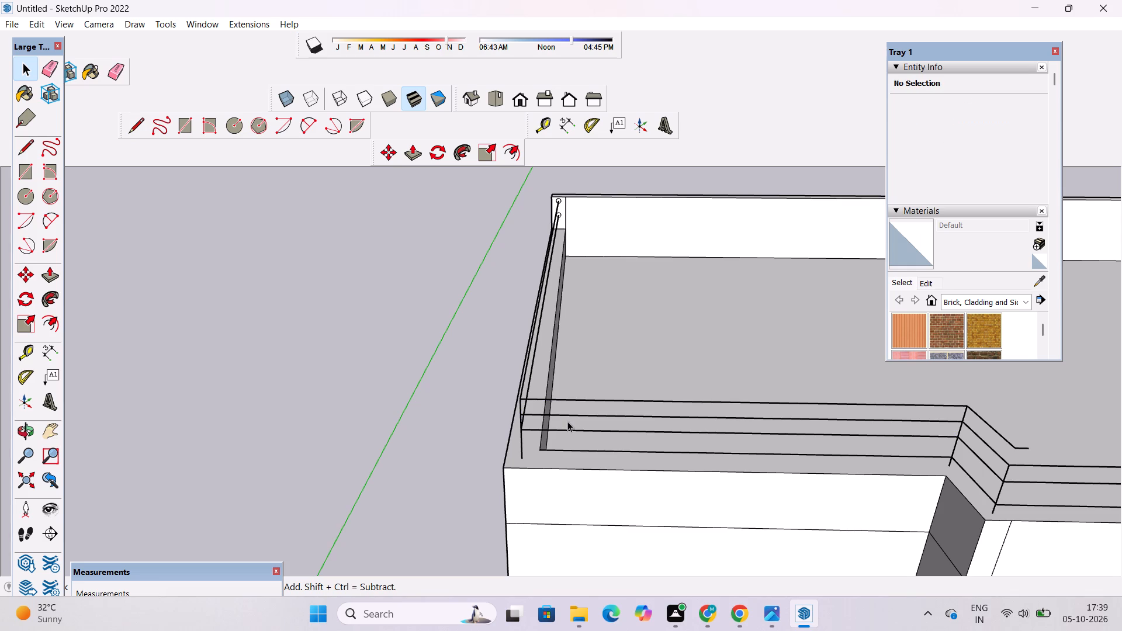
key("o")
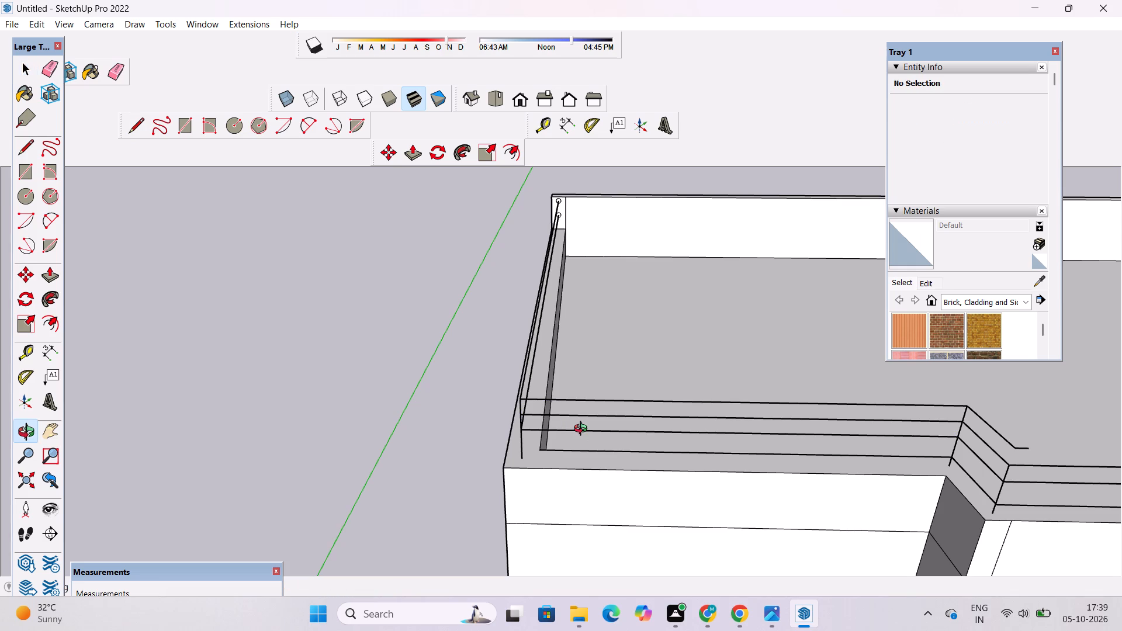
Erase the old upper rail line along the front and stepped corner, including the upright's top stub and the loose short edge.
key("space")
type("e")
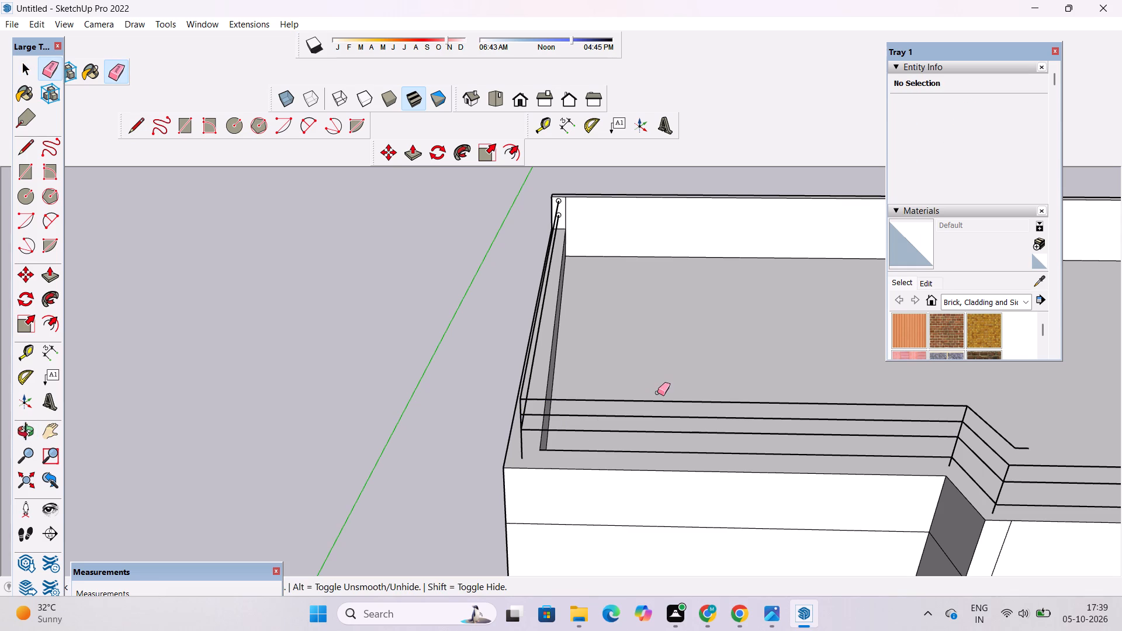
left_click_drag(660, 393, 663, 399)
left_click(663, 399)
scroll(613, 403, "down", 1)
scroll(927, 408, "up", 1)
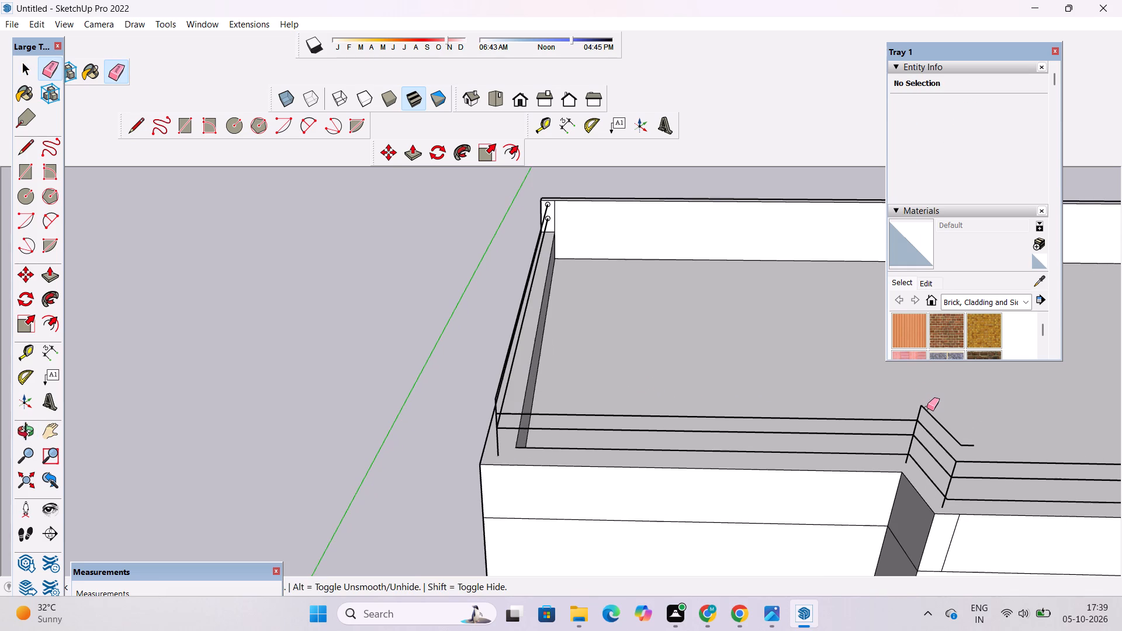
left_click_drag(927, 407, 927, 412)
left_click(927, 412)
left_click_drag(924, 404, 923, 411)
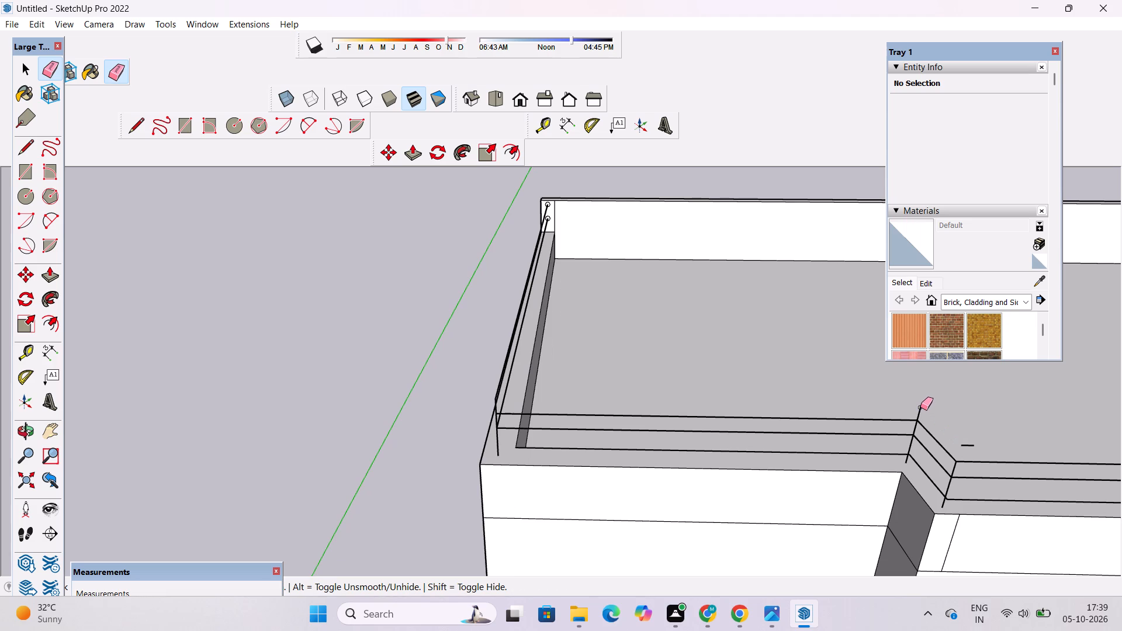
left_click(920, 407)
left_click(974, 443)
Continue the new rail line 45' 9" along the roof's side, from the far front corner's upright to the parapet end face between the two circles.
key("o")
scroll(909, 445, "down", 3)
left_click_drag(705, 454, 871, 448)
left_click_drag(912, 436, 952, 437)
right_click_drag(935, 436, 940, 436)
left_click(978, 468)
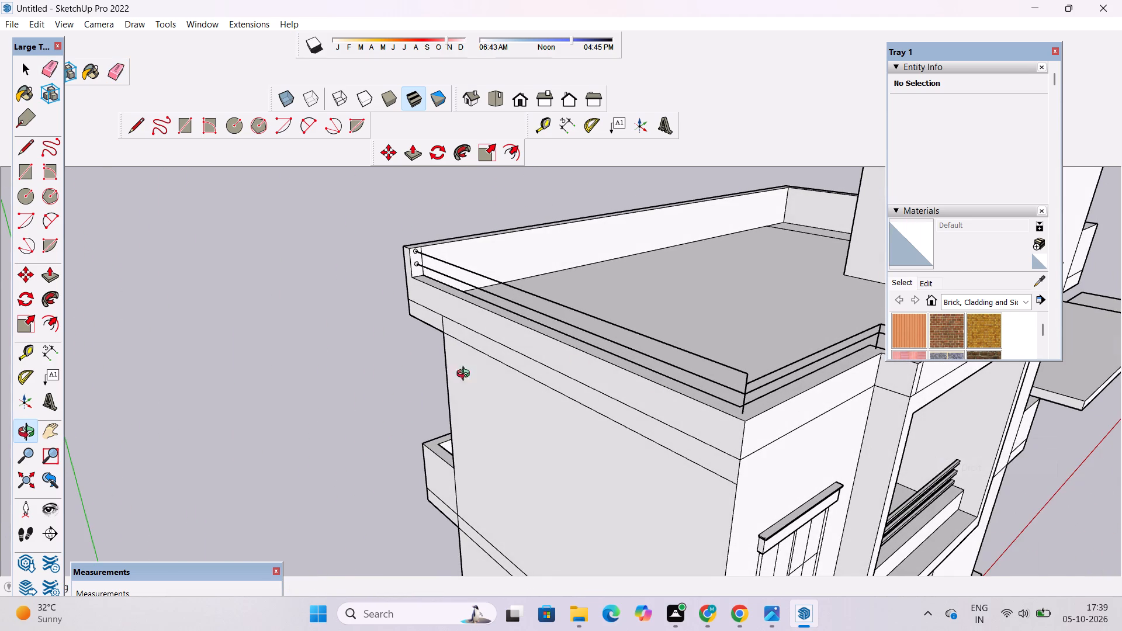
left_click_drag(454, 380, 591, 393)
left_click_drag(612, 353, 457, 455, "shift")
left_click_drag(445, 455, 538, 402)
left_click_drag(593, 365, 465, 419, "shift")
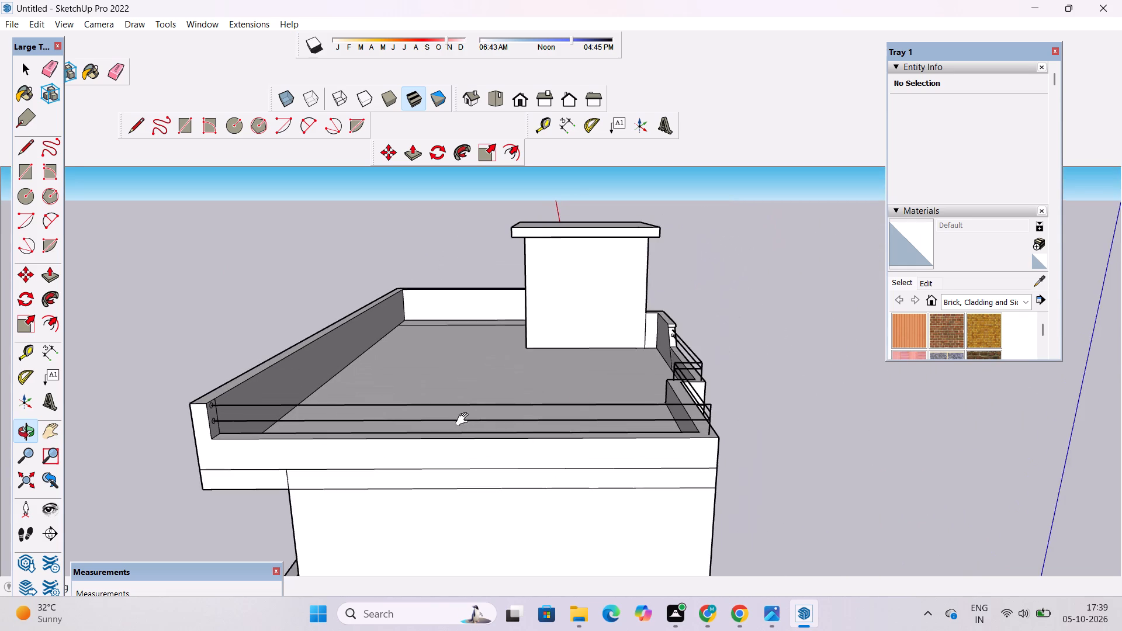
left_click_drag(647, 396, 542, 417)
left_click_drag(484, 445, 560, 391, "shift")
left_click_drag(563, 394, 518, 417)
scroll(513, 425, "up", 3)
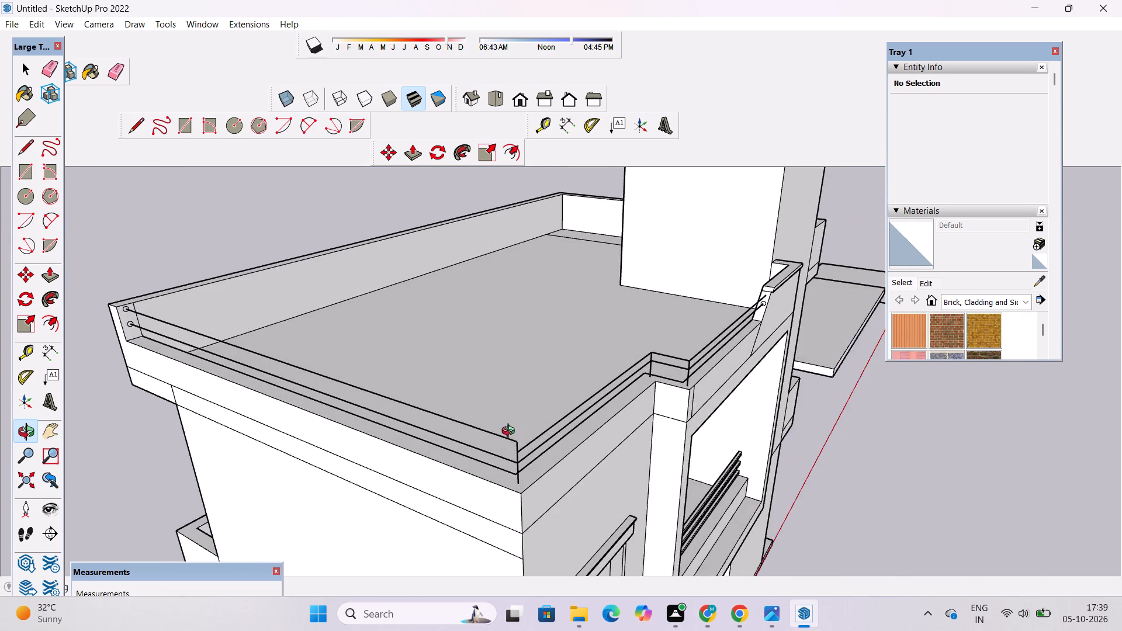
left_click_drag(507, 445, 558, 411, "shift")
left_click_drag(559, 425, 538, 431)
scroll(534, 431, "up", 2)
left_click_drag(534, 430, 625, 418, "shift")
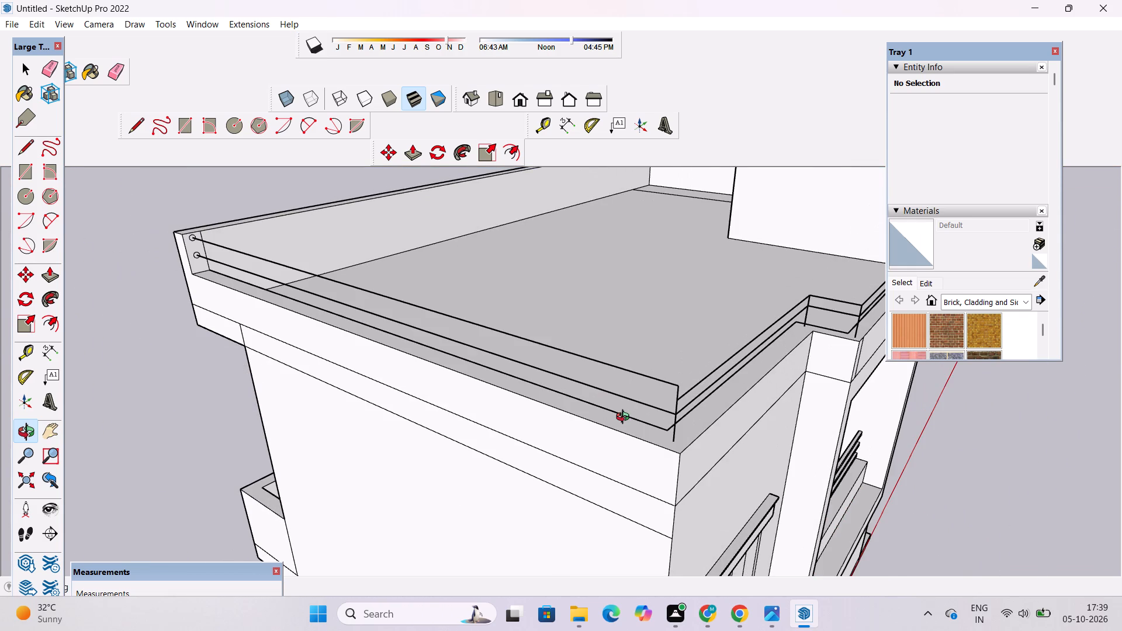
key("l")
scroll(656, 408, "up", 2)
left_click(680, 398)
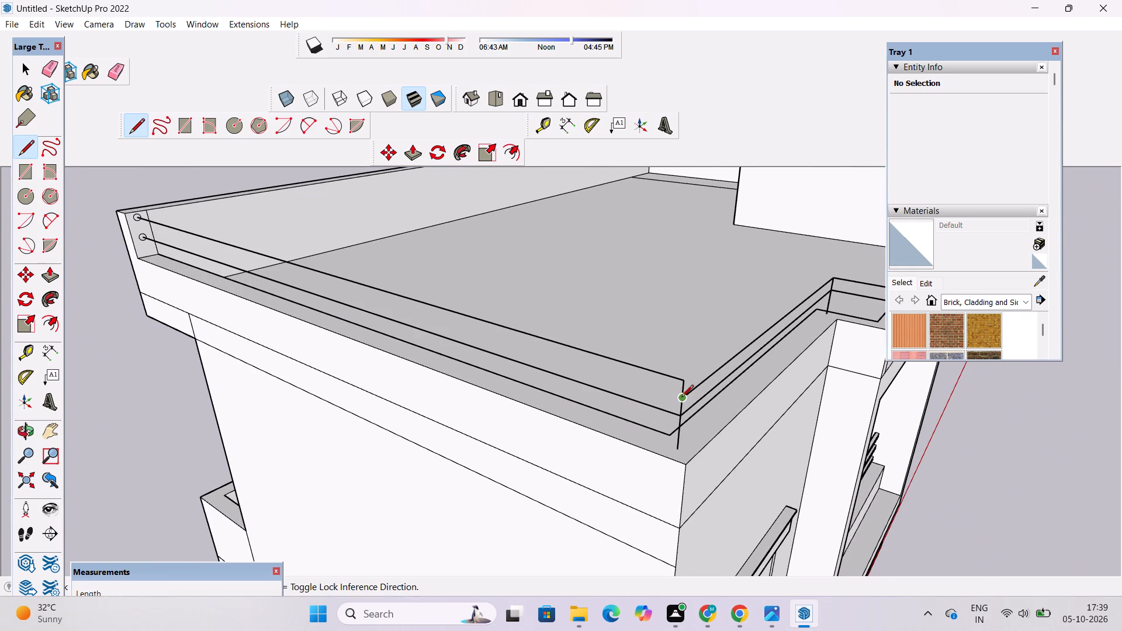
scroll(681, 398, "down", 8)
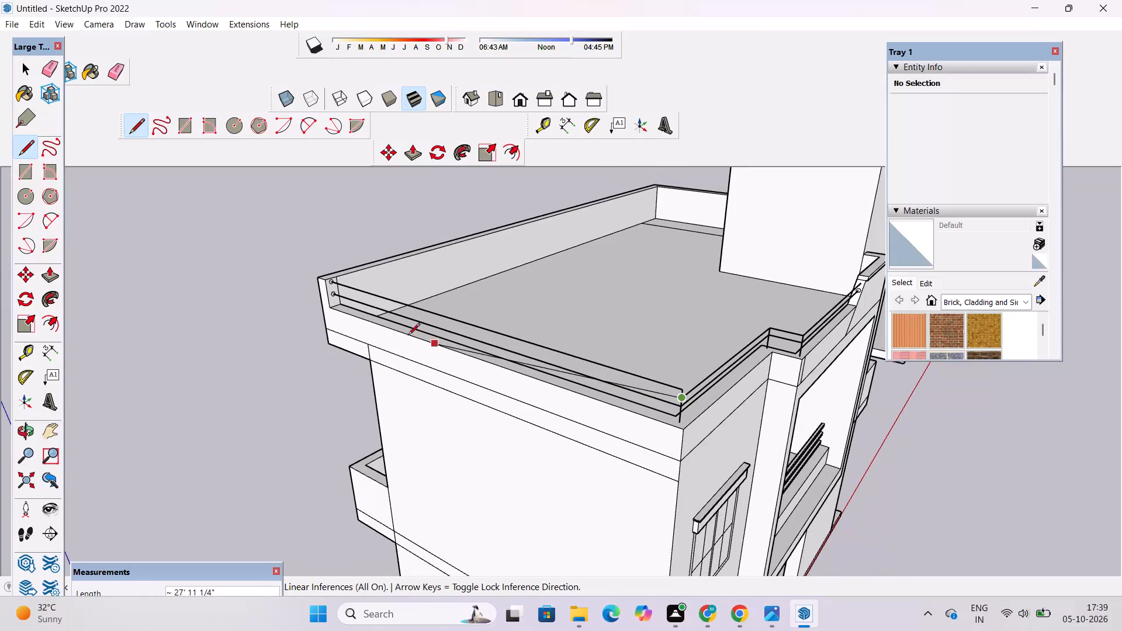
scroll(327, 289, "up", 13)
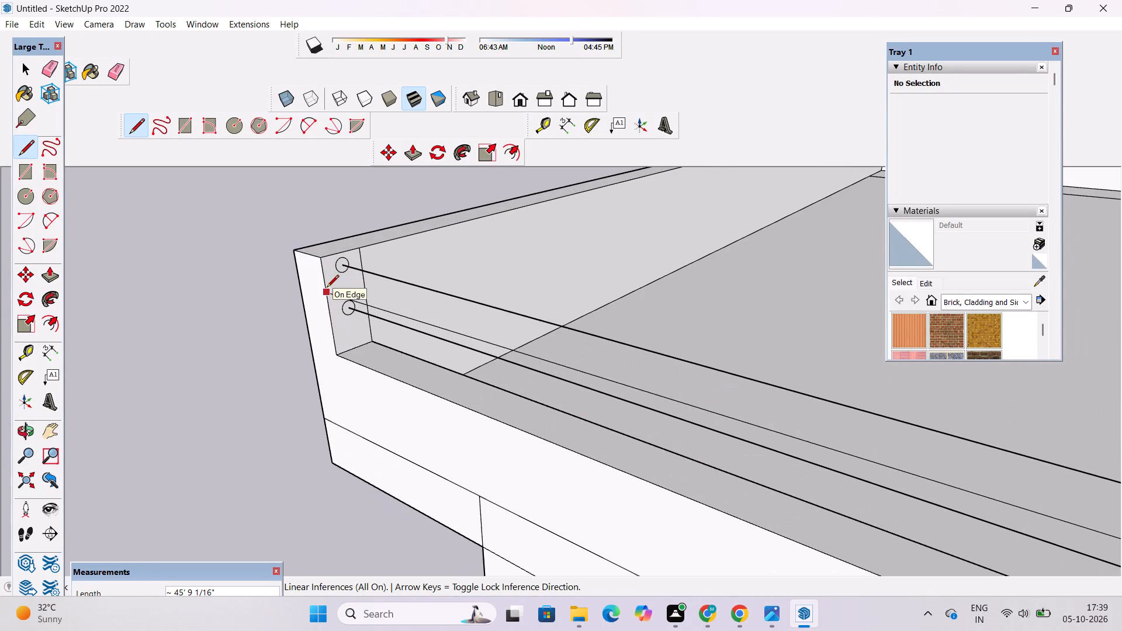
scroll(343, 287, "up", 4)
left_click(343, 287)
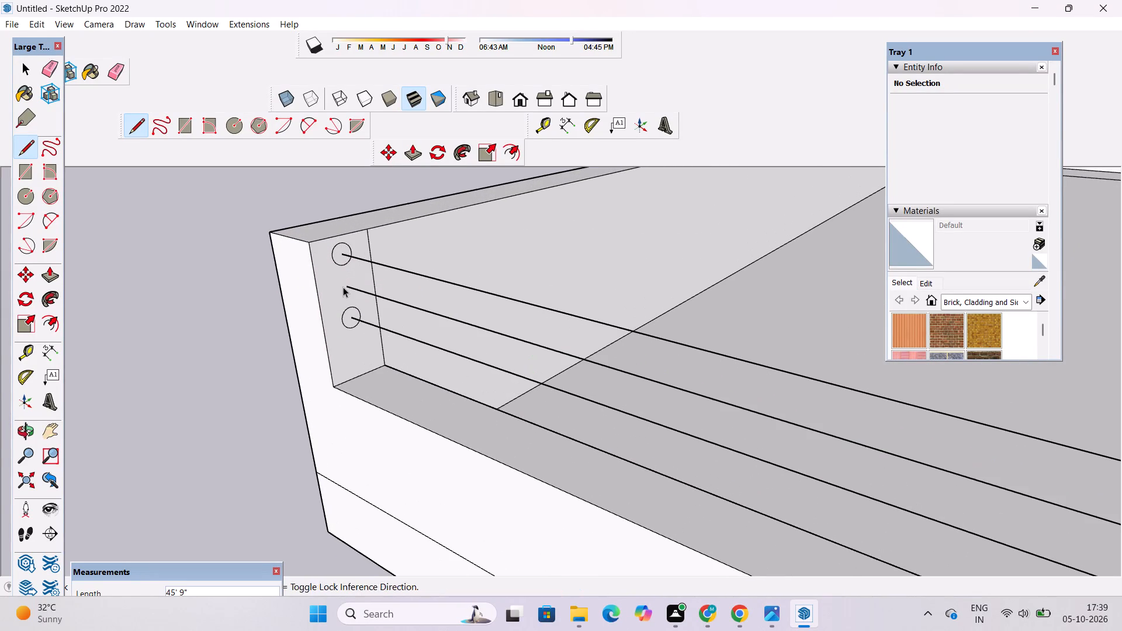
Erase the old upper circle, the old upper side rail line and the corner upright's excess above the new rail line.
key("space")
type("e")
left_click_drag(353, 244, 349, 254)
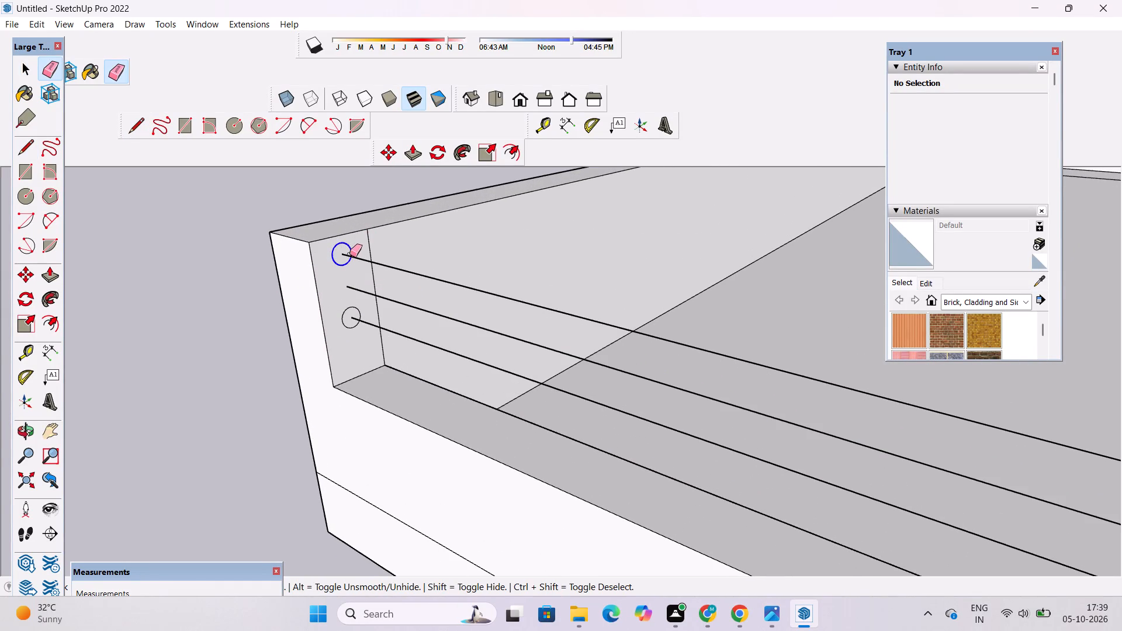
left_click_drag(349, 254, 348, 257)
scroll(389, 261, "down", 19)
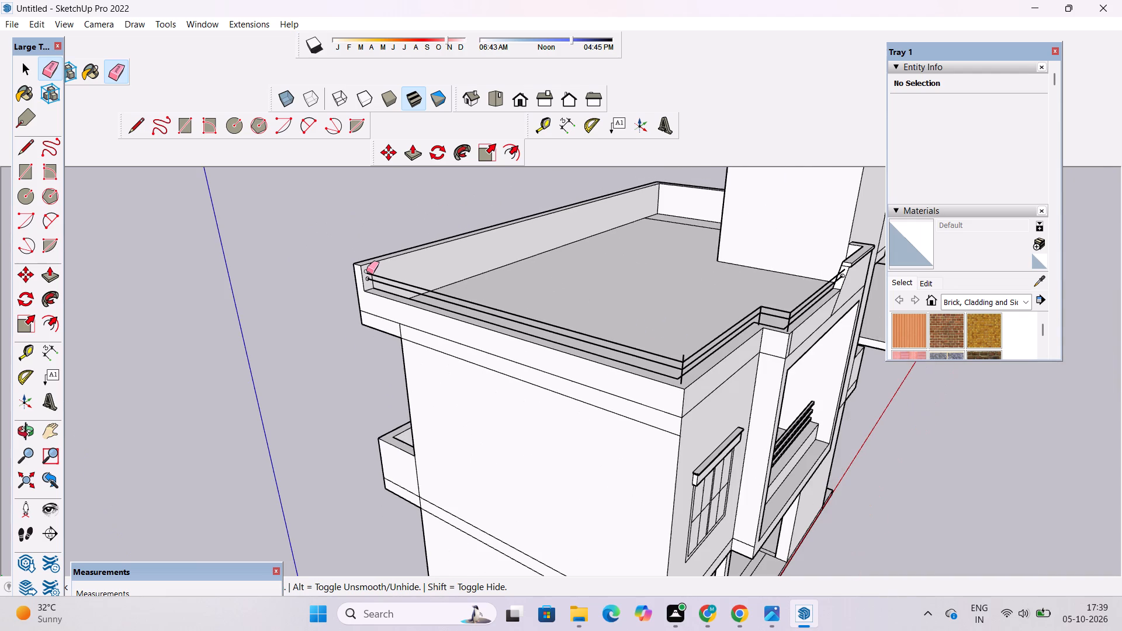
scroll(683, 359, "up", 14)
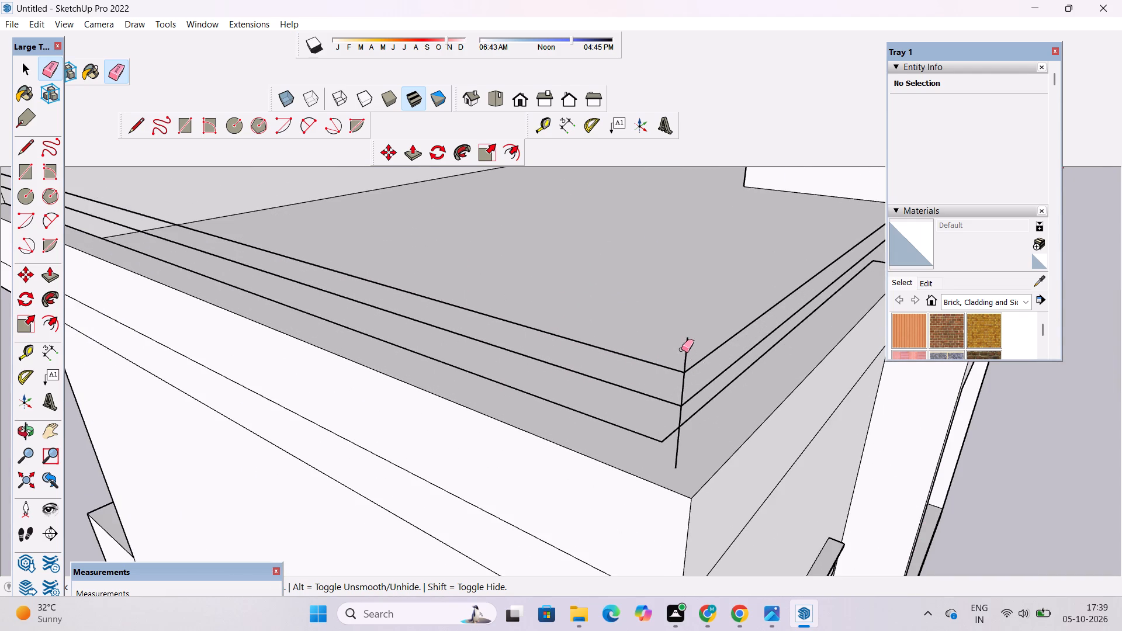
left_click_drag(684, 342, 687, 349)
Draw a 3" radius circle on the parapet end face, centred on the end of the new rail line.
key("o")
left_click_drag(723, 412, 488, 397)
scroll(443, 389, "down", 3)
left_click_drag(434, 342, 517, 432, "shift")
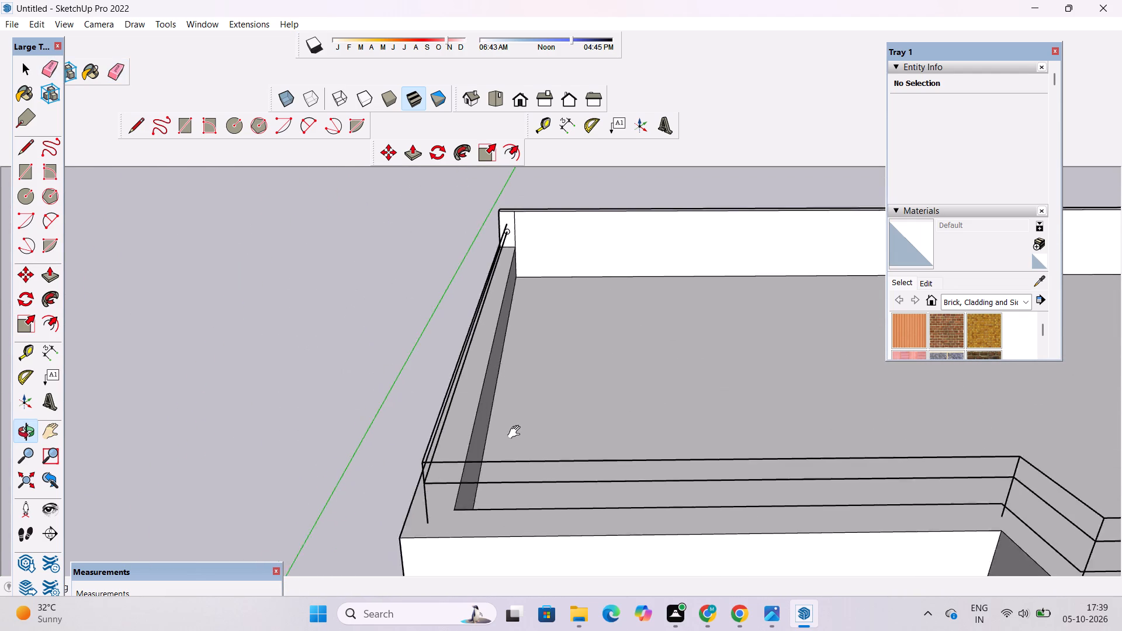
left_click_drag(517, 432, 529, 448, "shift")
scroll(492, 244, "up", 2)
left_click_drag(500, 275, 662, 333)
left_click_drag(482, 276, 494, 348, "shift")
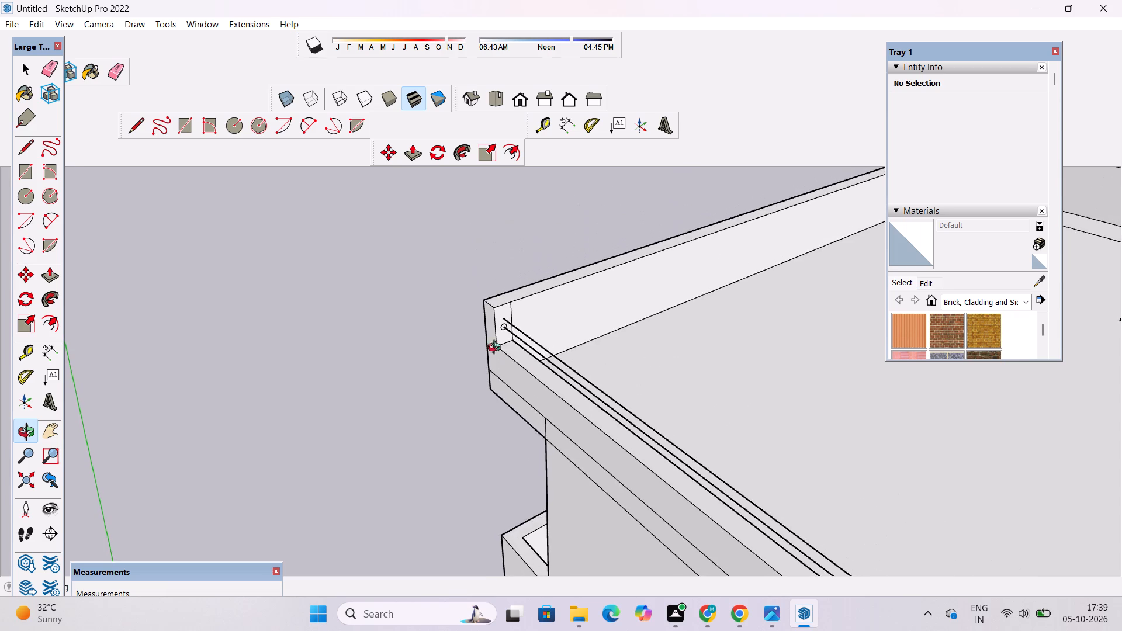
scroll(522, 317, "up", 13)
left_click_drag(489, 330, 497, 351, "shift")
scroll(471, 345, "up", 9)
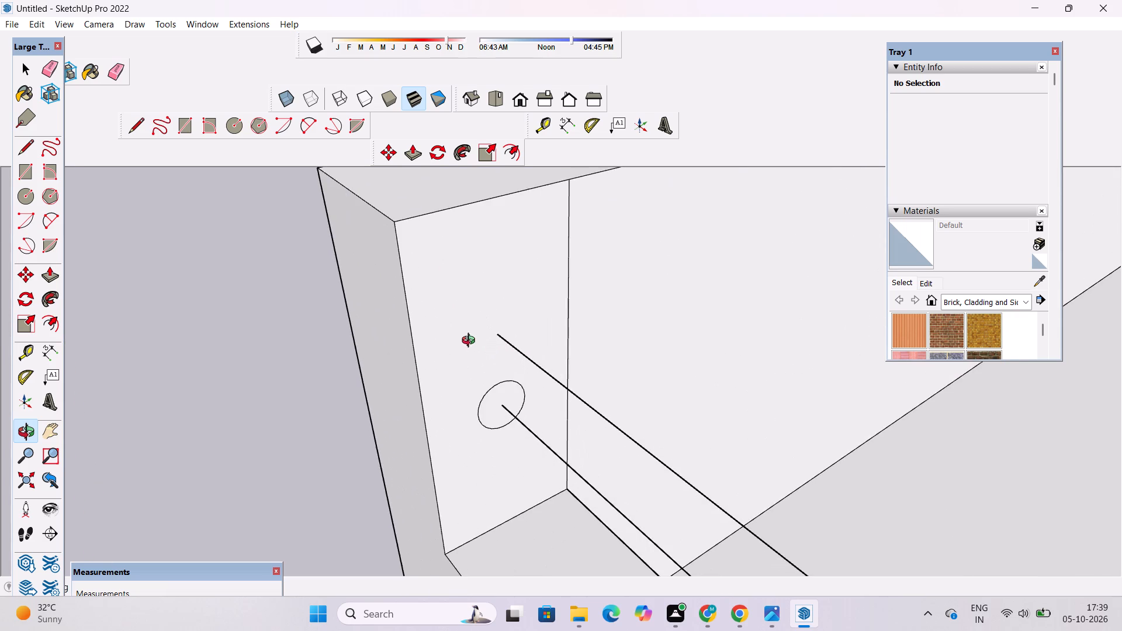
left_click_drag(483, 338, 484, 349, "shift")
key("c")
left_click(501, 345)
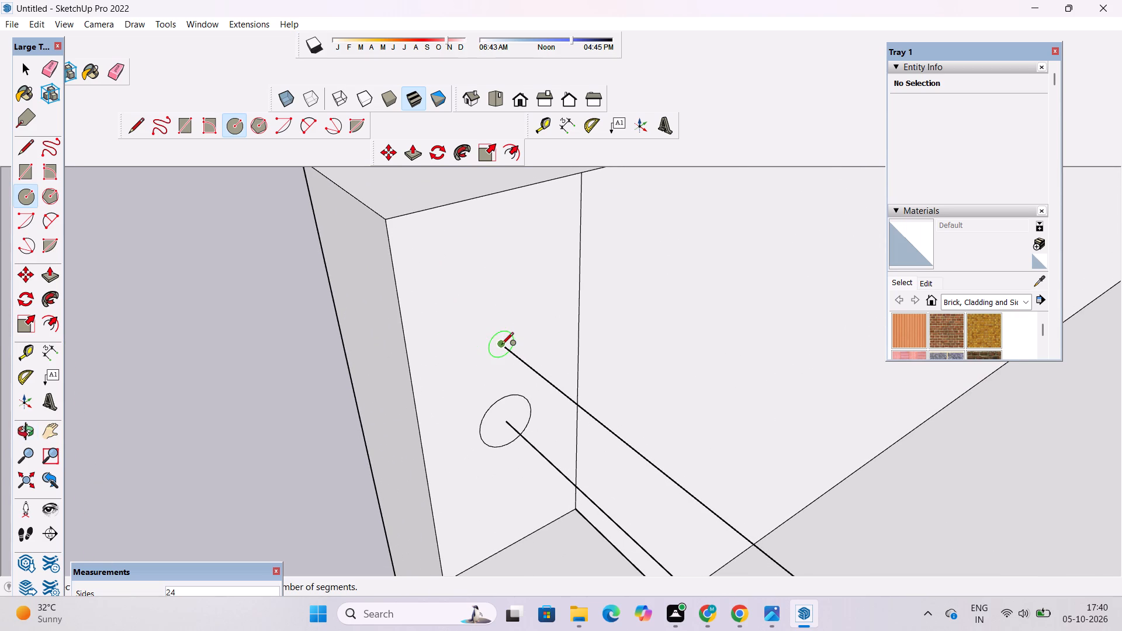
type("3\"")
key("Return")
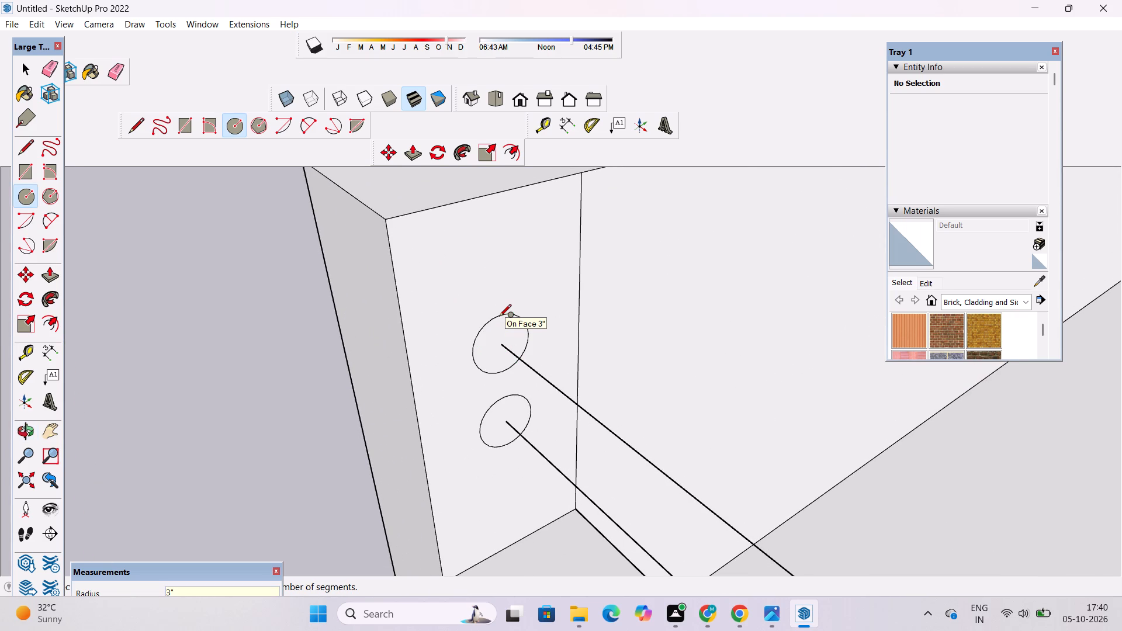
Set the new upper circle's segments to 60.
key("space")
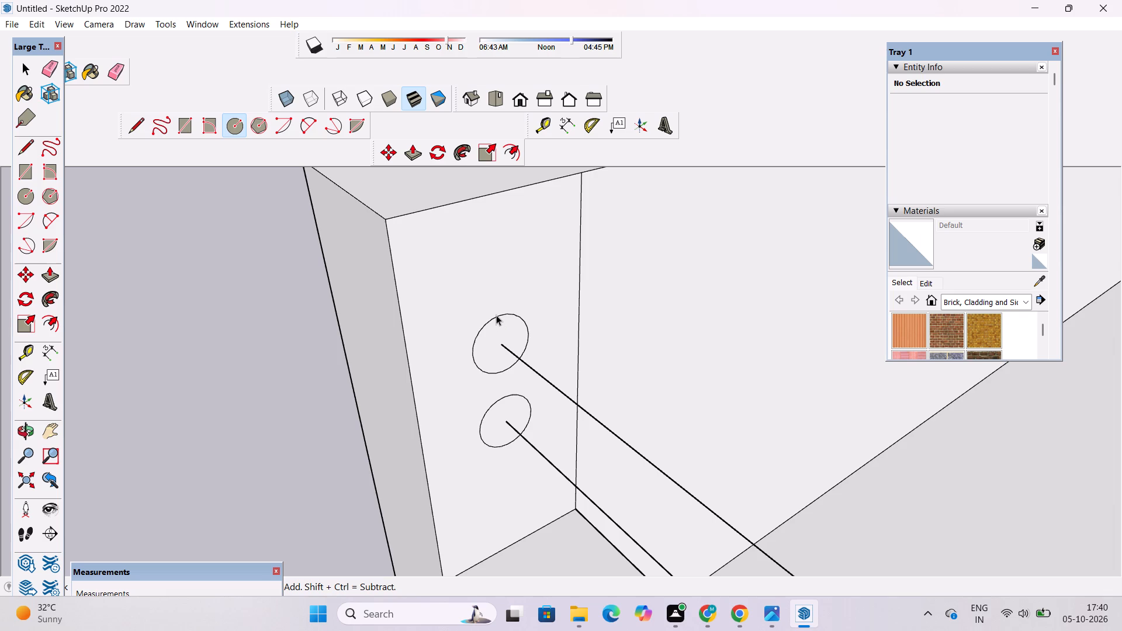
left_click(496, 315)
left_click(992, 137, "ctrl")
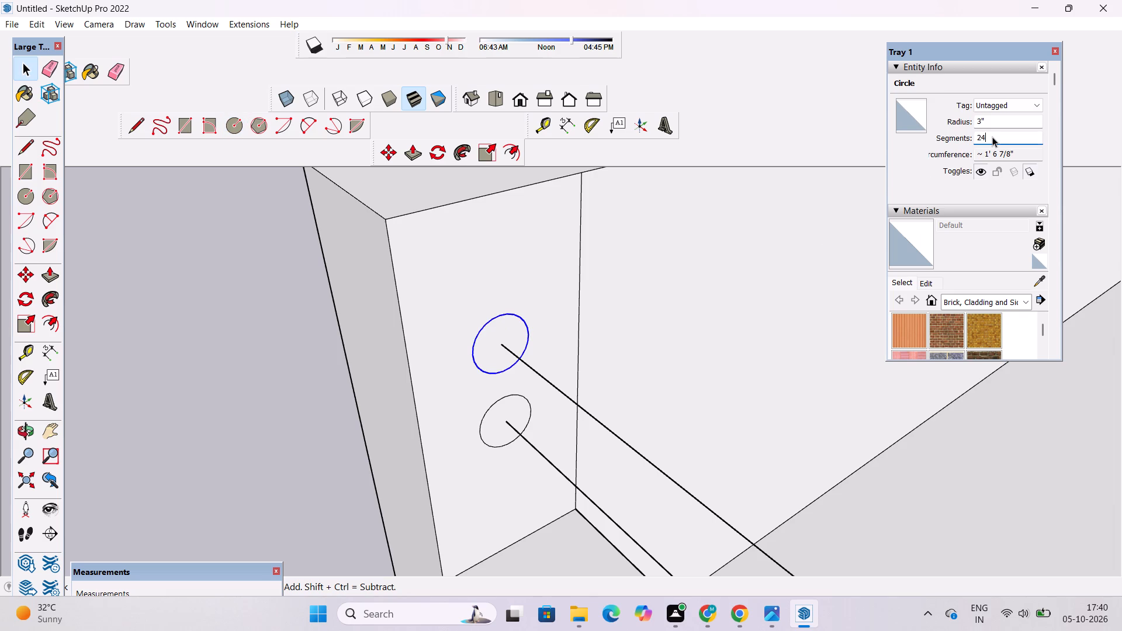
key("BackSpace")
key("BackSpace")
key("BackSpace")
key("BackSpace")
key("BackSpace")
key("BackSpace")
key("BackSpace")
key("BackSpace")
key("BackSpace")
key("BackSpace")
key("BackSpace")
key("BackSpace")
type("60")
key("Return")
left_click(252, 373)
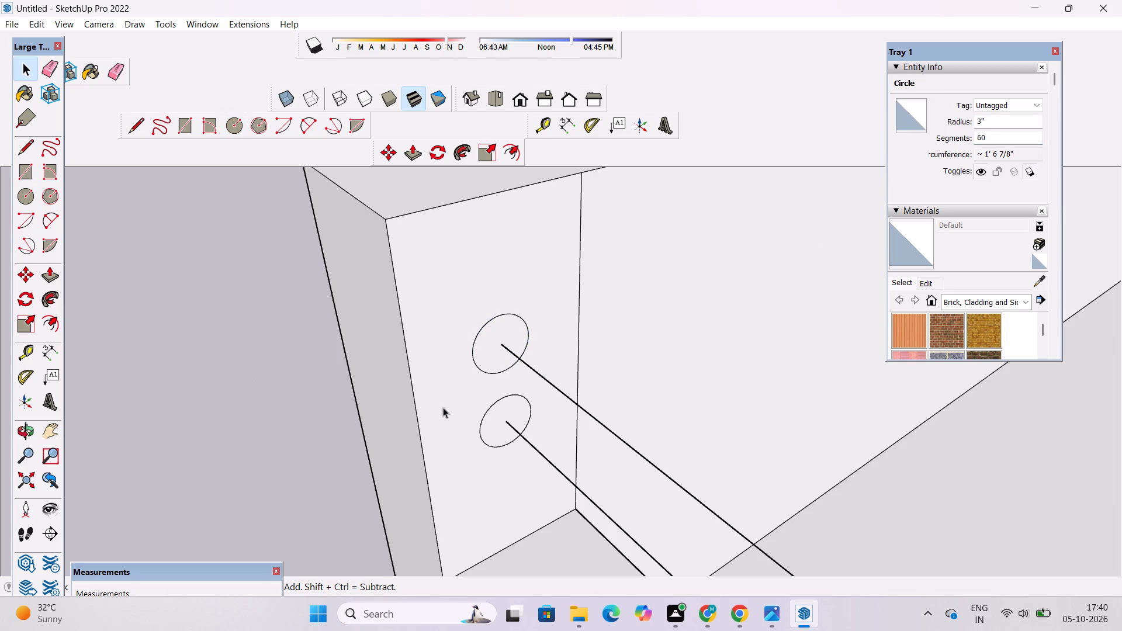
Set the lower rail circle's segments to 60 on the parapet end face.
double_click(516, 408)
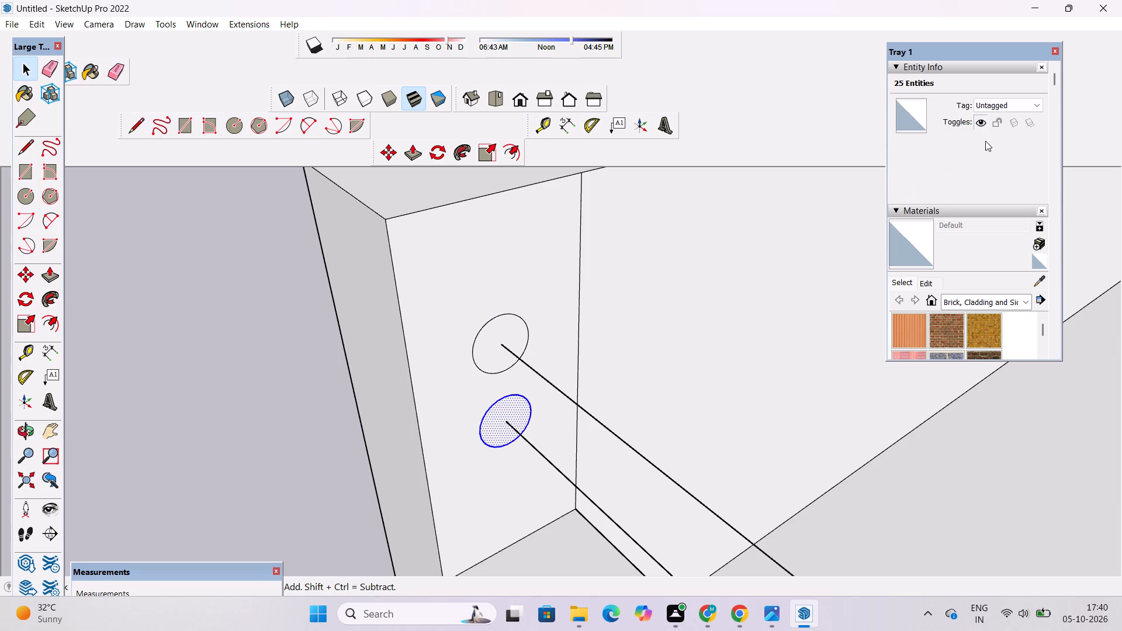
left_click(216, 412)
left_click(522, 396)
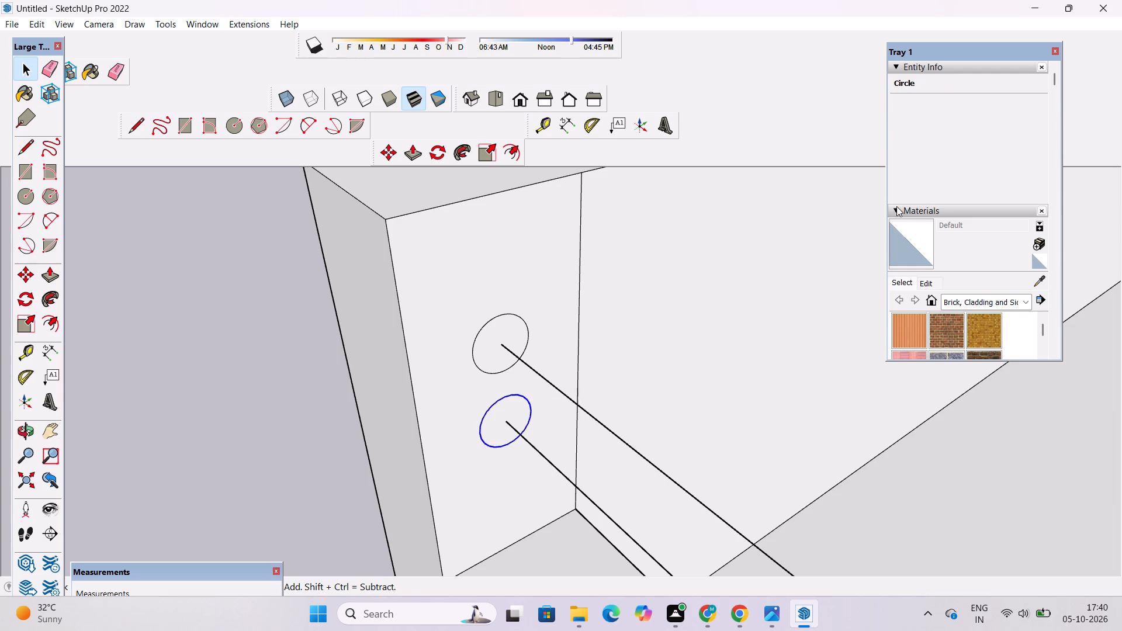
left_click(997, 137)
key("backslash")
key("BackSpace")
key("BackSpace")
key("BackSpace")
key("BackSpace")
key("BackSpace")
key("BackSpace")
key("BackSpace")
key("BackSpace")
key("BackSpace")
key("BackSpace")
key("BackSpace")
key("BackSpace")
key("BackSpace")
key("BackSpace")
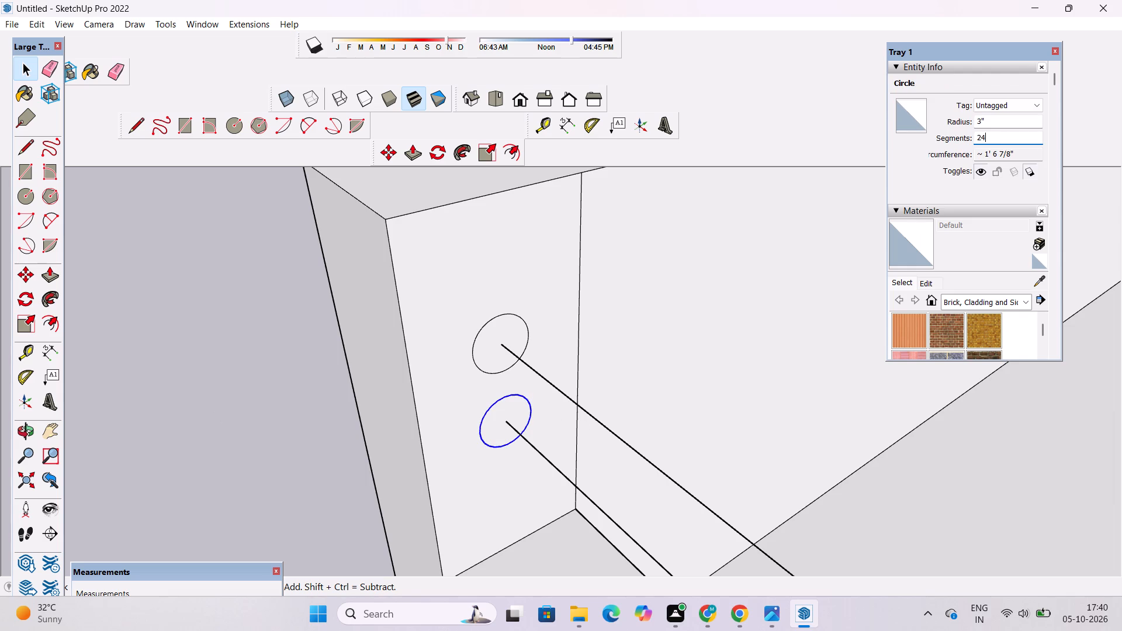
type("60")
key("Return")
left_click(194, 450)
Draw a 3" radius circle on the sloped parapet end face, centred on the end of the upper front rail line.
scroll(187, 413, "down", 15)
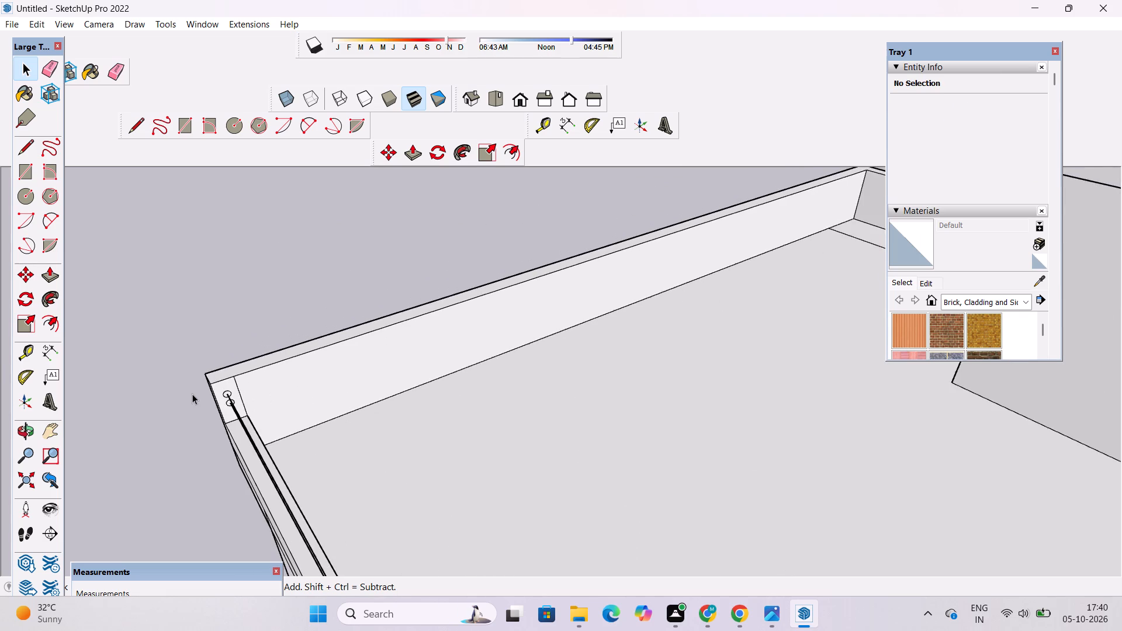
scroll(192, 394, "down", 1)
key("o")
left_click_drag(404, 493, 356, 411)
scroll(333, 397, "down", 5)
left_click_drag(372, 441, 358, 427)
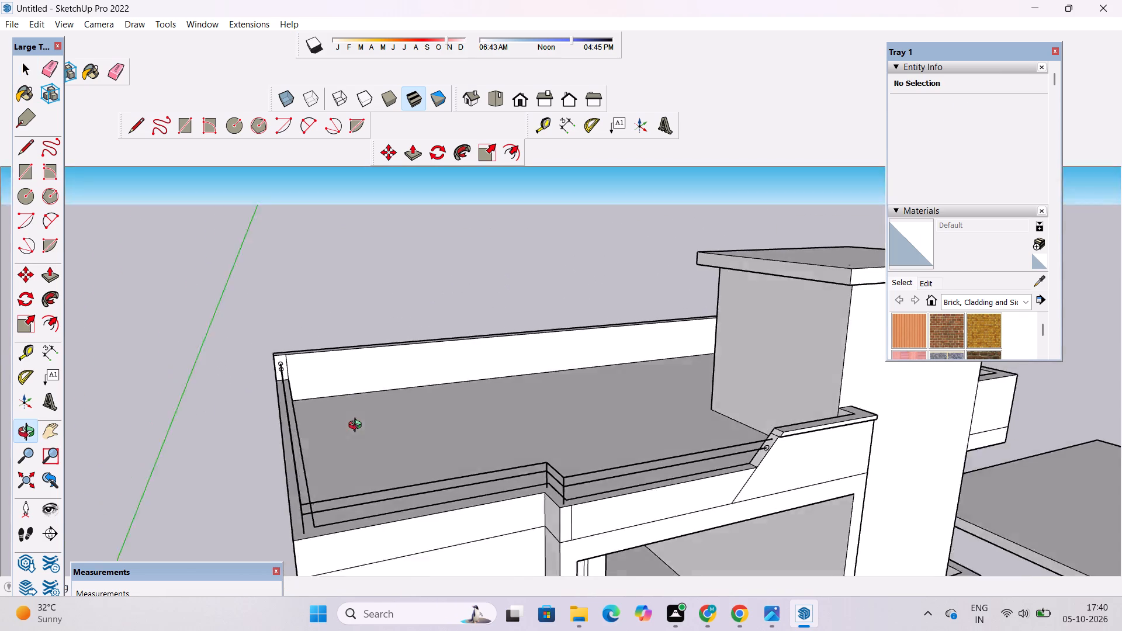
left_click_drag(358, 427, 234, 369)
scroll(323, 386, "up", 2)
left_click_drag(337, 400, 355, 432)
scroll(370, 442, "up", 1)
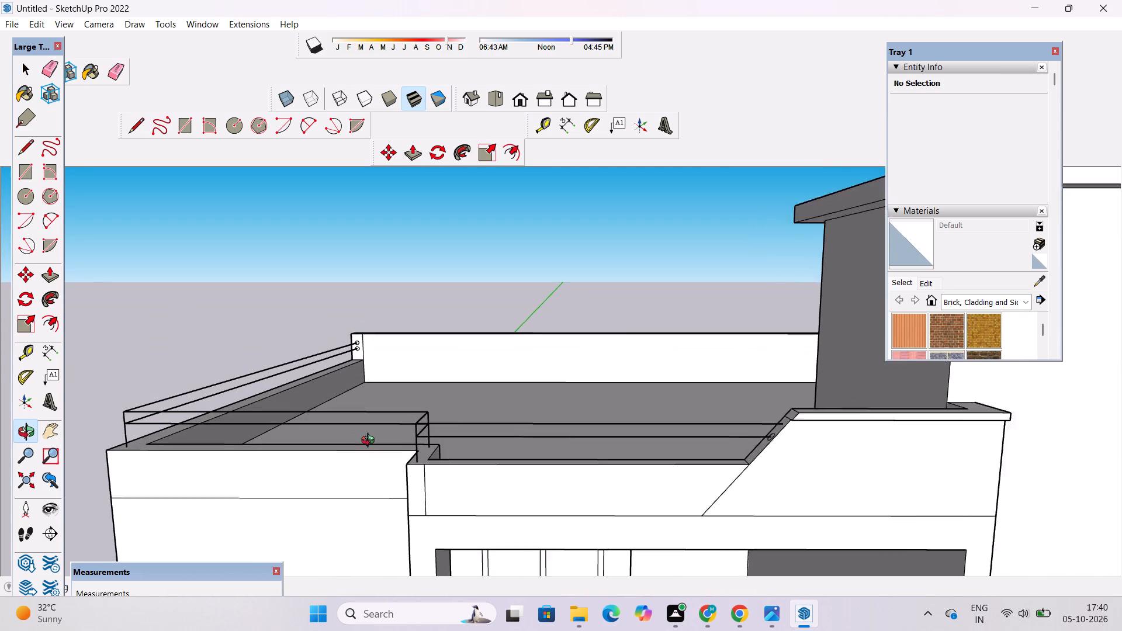
scroll(370, 442, "up", 2)
left_click_drag(370, 441, 298, 438, "shift")
left_click_drag(802, 401, 712, 414, "shift")
scroll(709, 417, "up", 1)
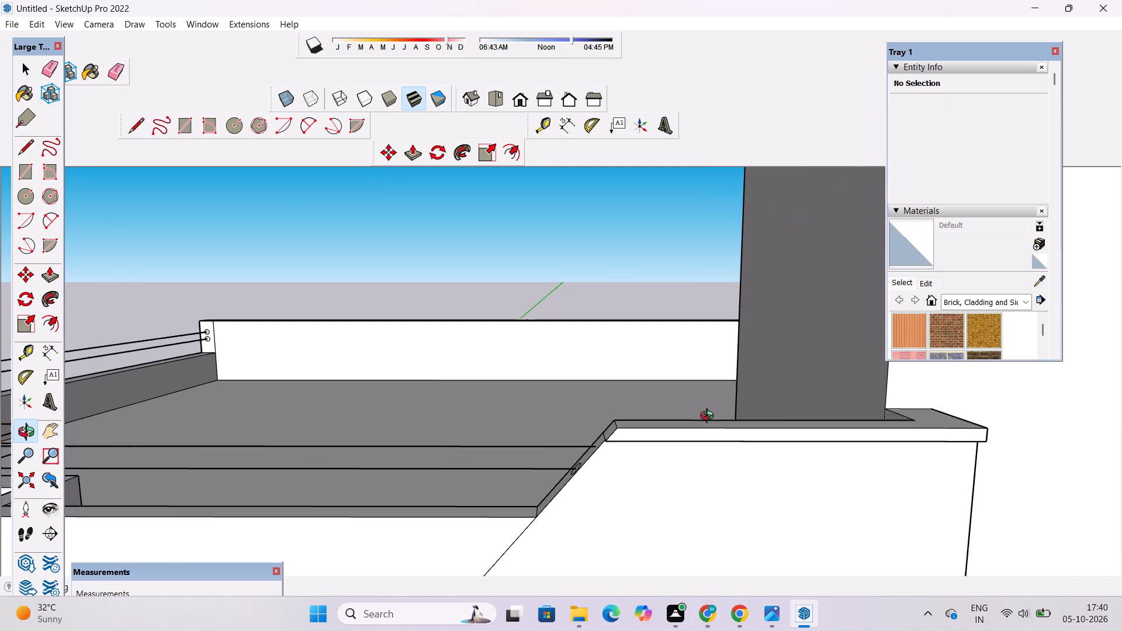
scroll(709, 417, "up", 1)
left_click_drag(622, 429, 680, 426, "shift")
scroll(648, 427, "up", 1)
left_click_drag(647, 429, 702, 430, "shift")
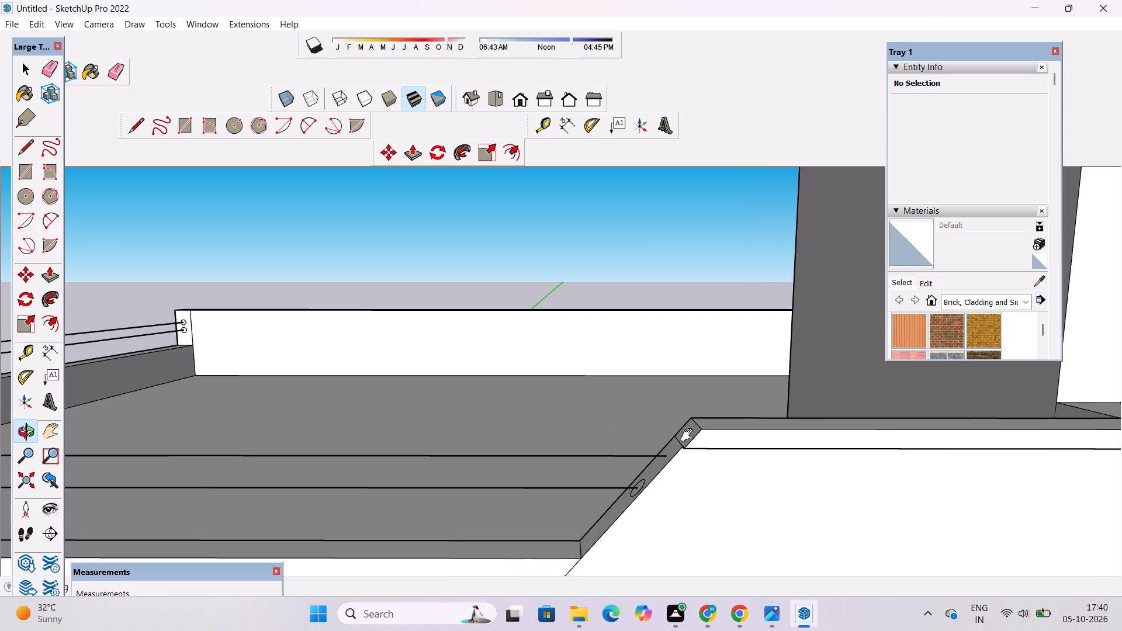
scroll(633, 476, "up", 6)
left_click_drag(623, 473, 587, 486, "shift")
scroll(597, 481, "down", 12, "shift")
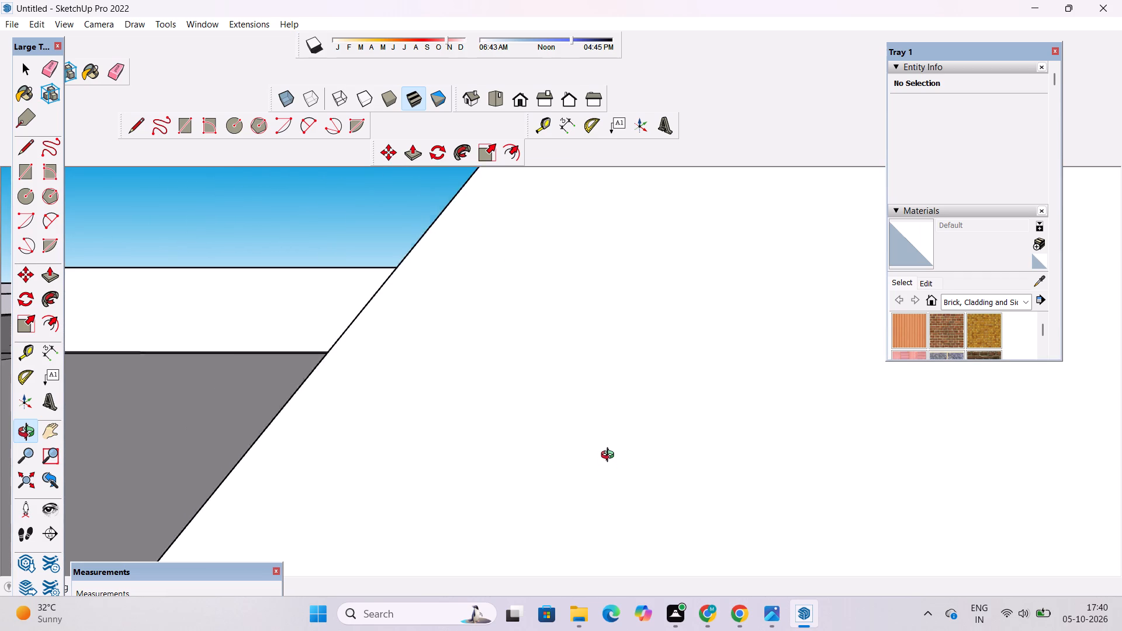
scroll(610, 456, "down", 2, "shift")
scroll(610, 456, "up", 1)
scroll(610, 456, "down", 13)
left_click_drag(678, 304, 705, 328, "shift")
scroll(705, 328, "down", 6)
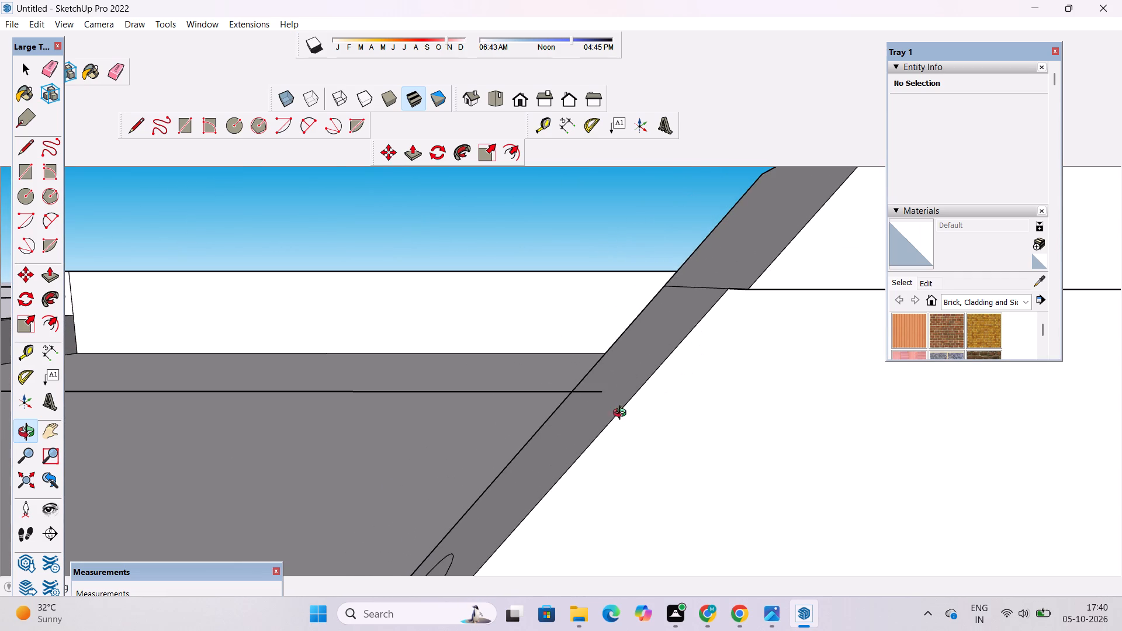
scroll(568, 408, "down", 4)
left_click_drag(566, 418, 631, 431, "shift")
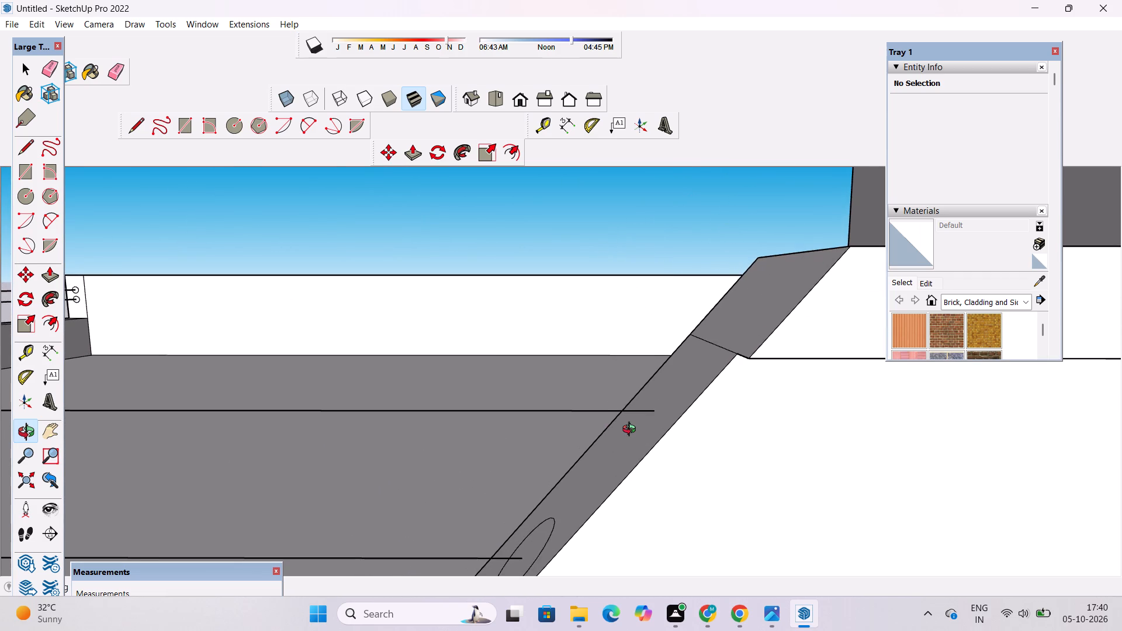
key("c")
scroll(643, 412, "up", 4)
left_click(666, 411)
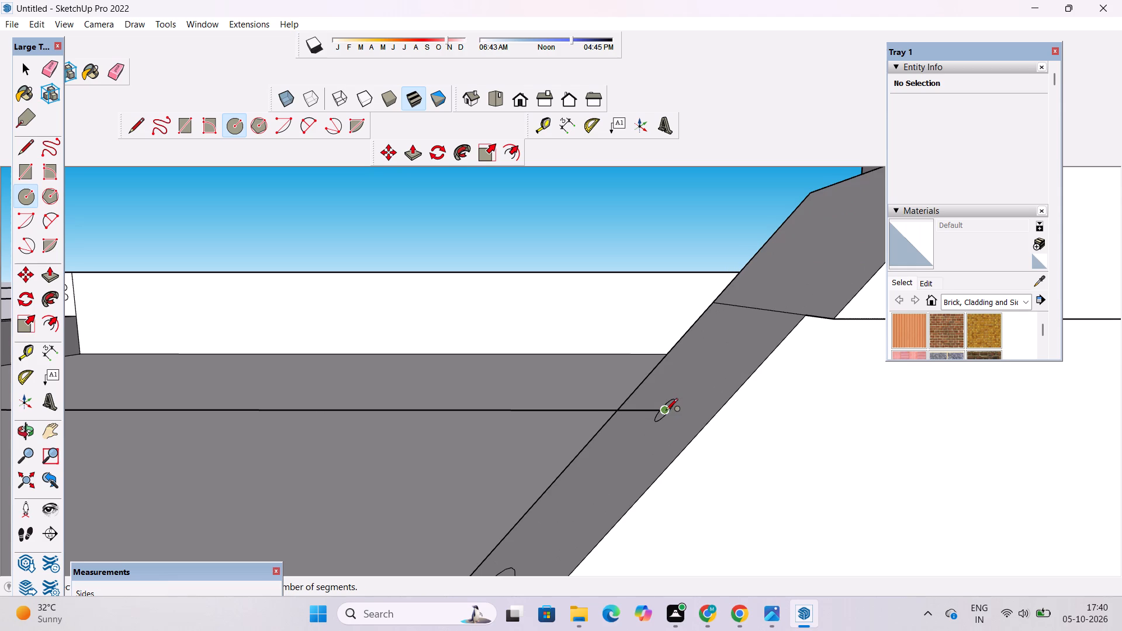
key("3")
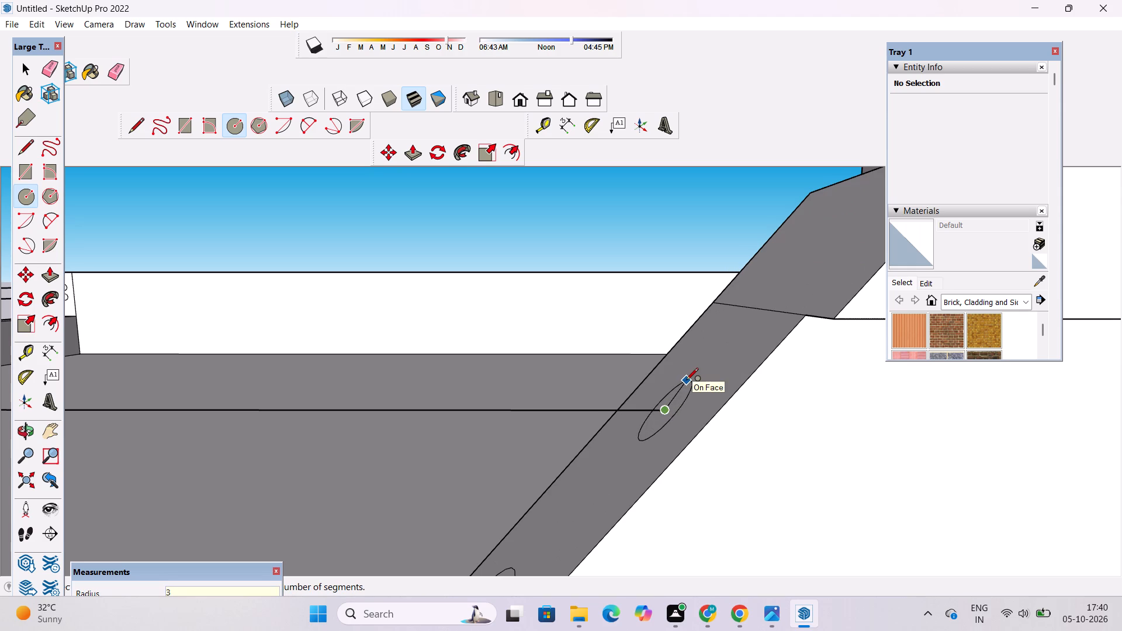
key("shift+quotedbl")
key("Return")
scroll(691, 382, "down", 7)
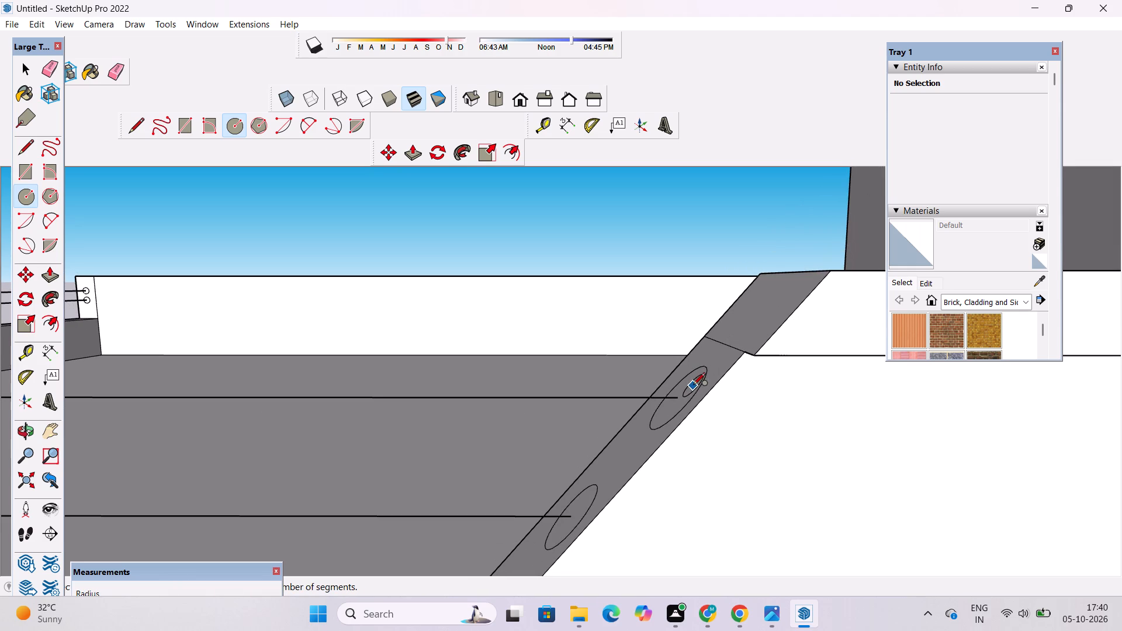
key("space")
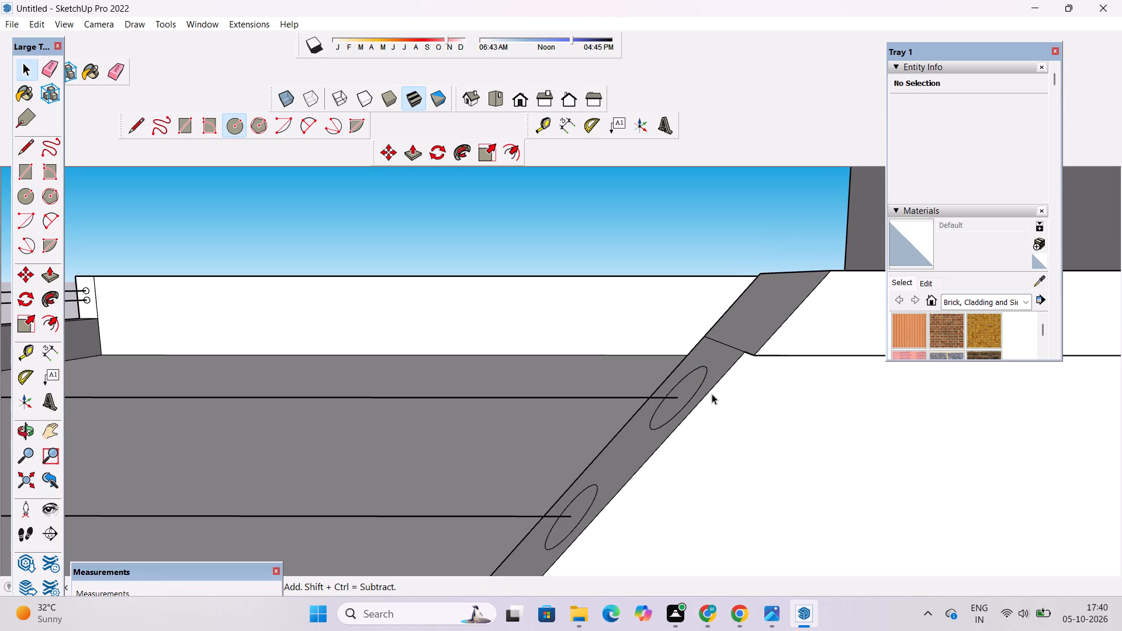
Set the upper circle's segments to 60 on the sloped parapet end face.
scroll(712, 394, "up", 12)
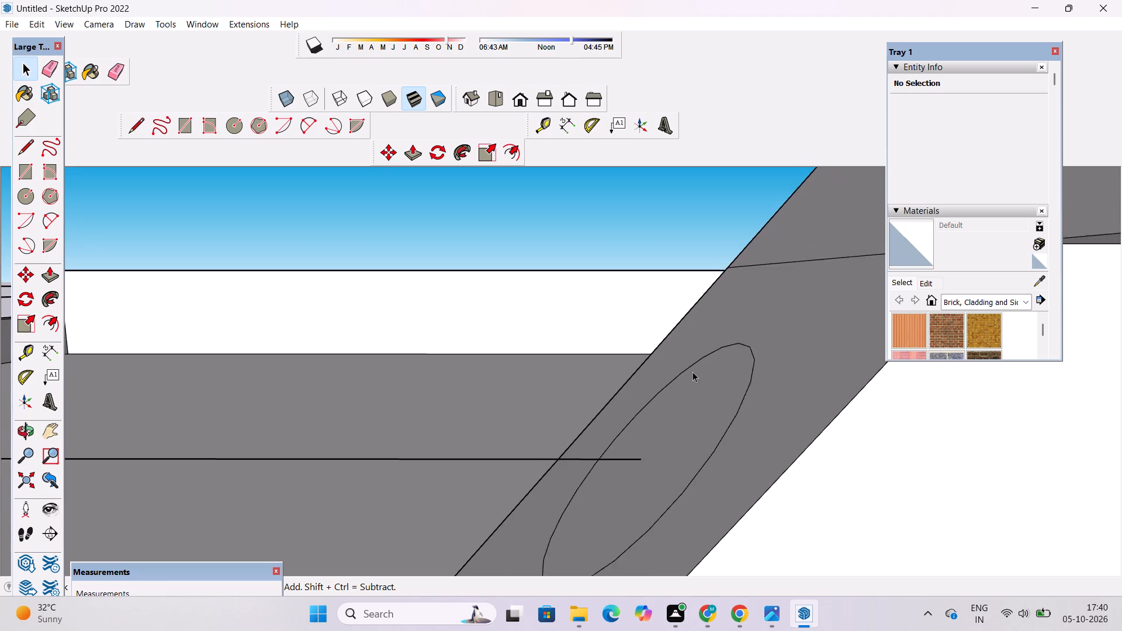
scroll(692, 372, "up", 1)
scroll(692, 372, "down", 1)
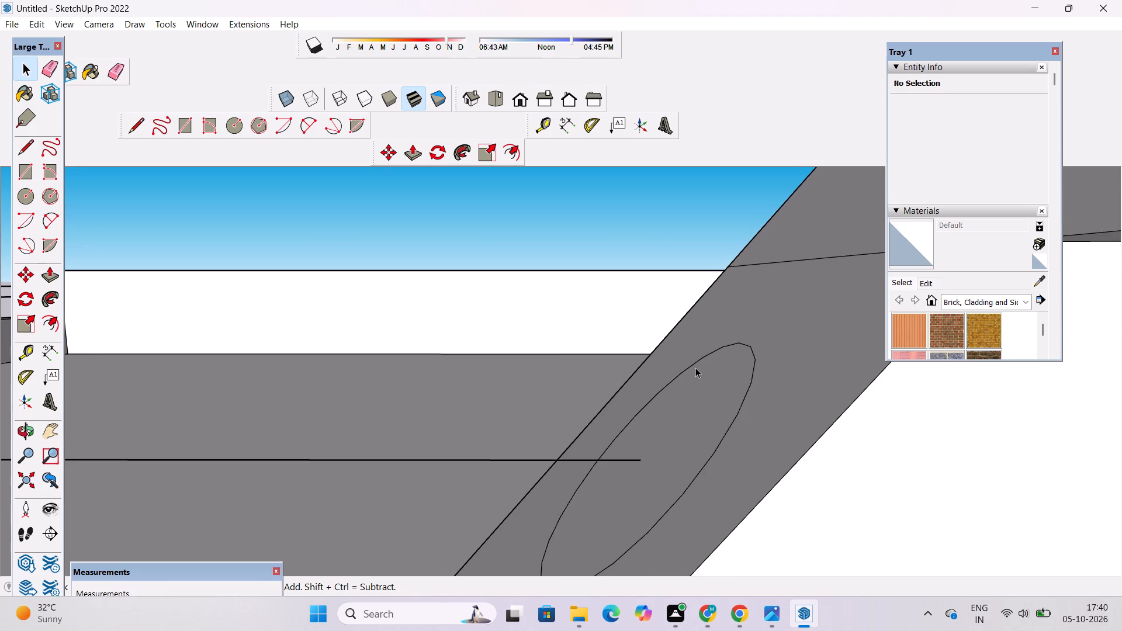
scroll(694, 362, "up", 2)
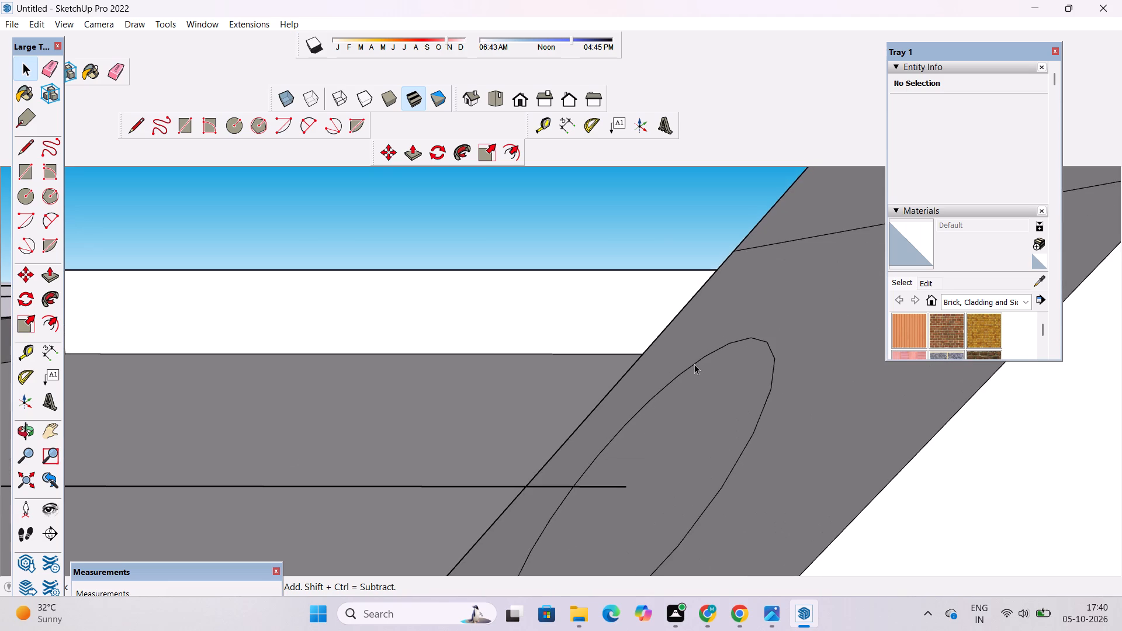
left_click(696, 364)
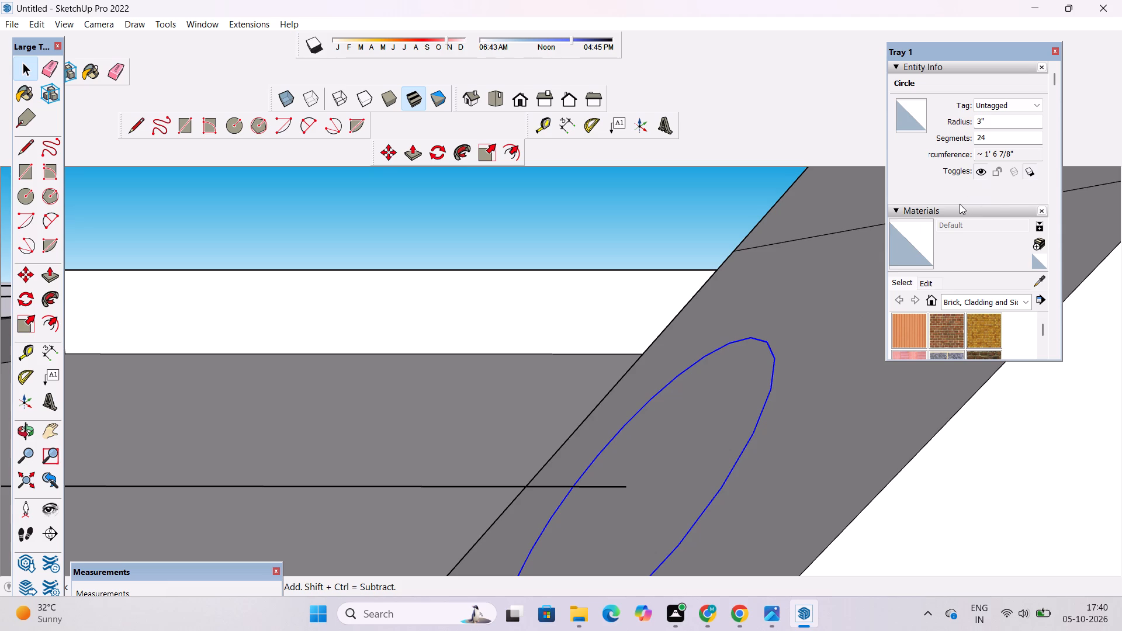
left_click(994, 140)
key("BackSpace")
key("BackSpace")
key("BackSpace")
key("BackSpace")
key("BackSpace")
key("BackSpace")
key("BackSpace")
key("BackSpace")
key("BackSpace")
key("BackSpace")
key("BackSpace")
key("BackSpace")
key("BackSpace")
type("60")
key("Return")
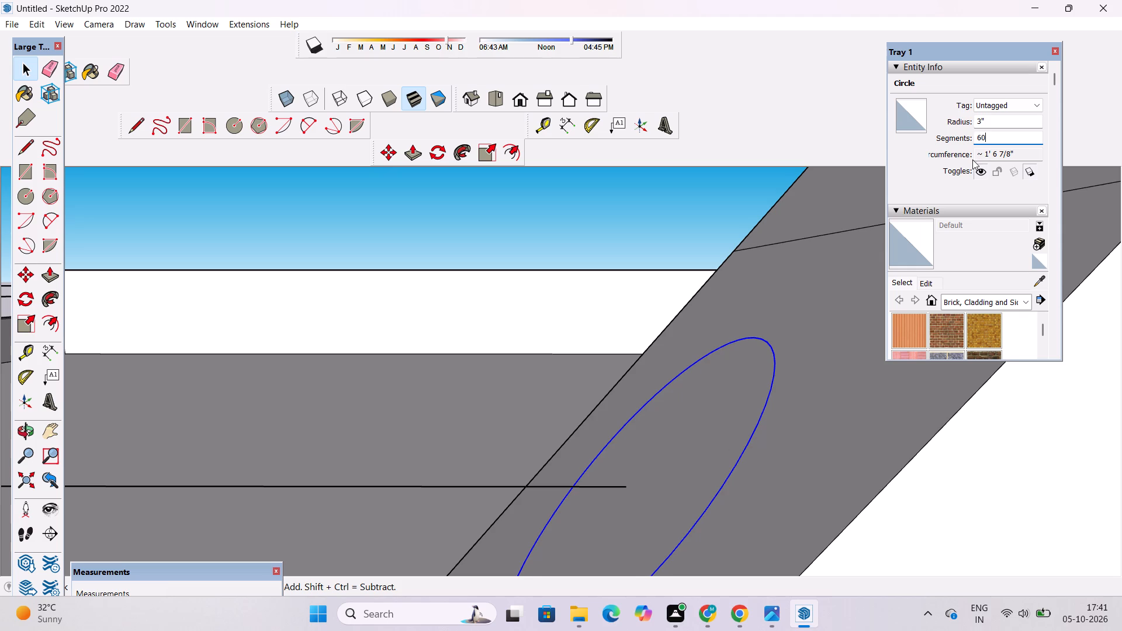
Set the lower circle's segments to 60 on the sloped parapet end face.
scroll(801, 241, "down", 14)
scroll(616, 493, "up", 6)
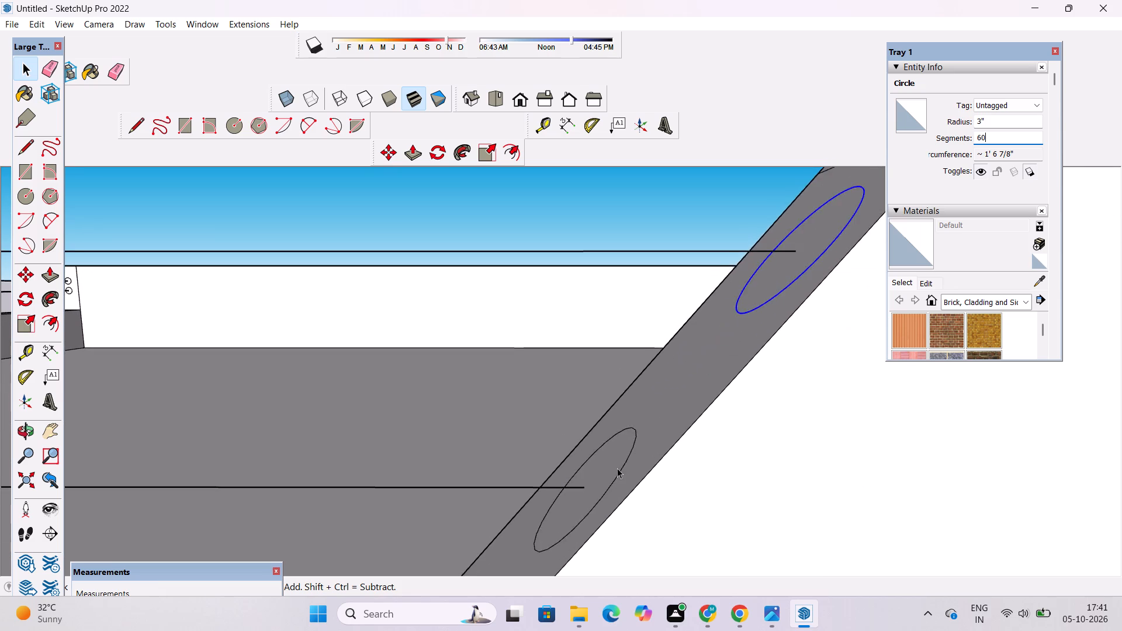
scroll(617, 468, "up", 10)
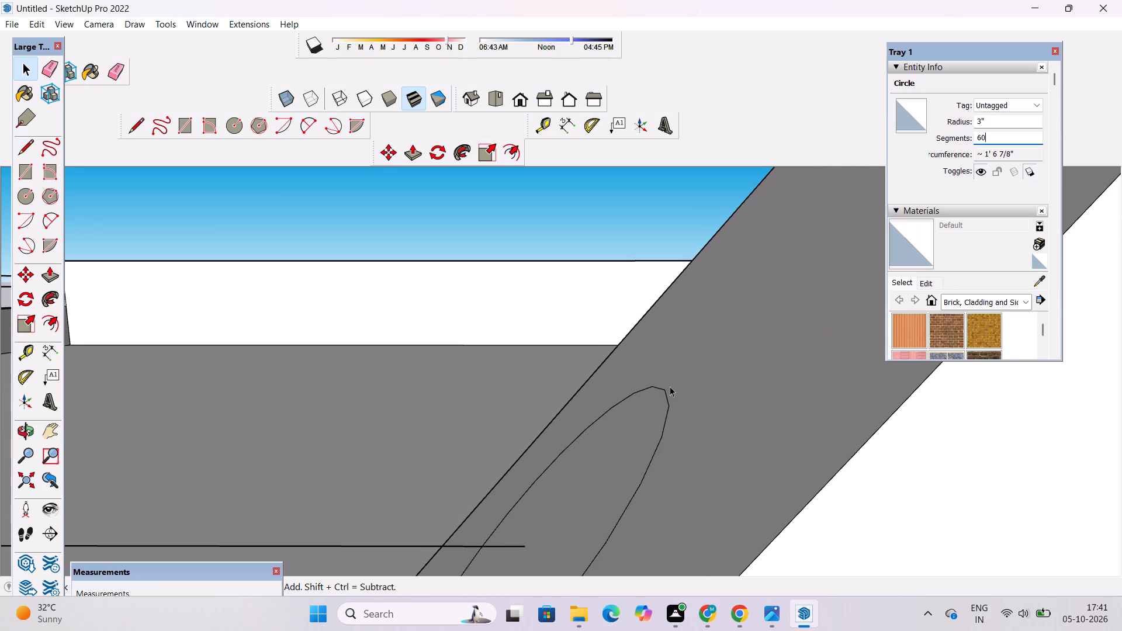
left_click(670, 386)
left_click(999, 141)
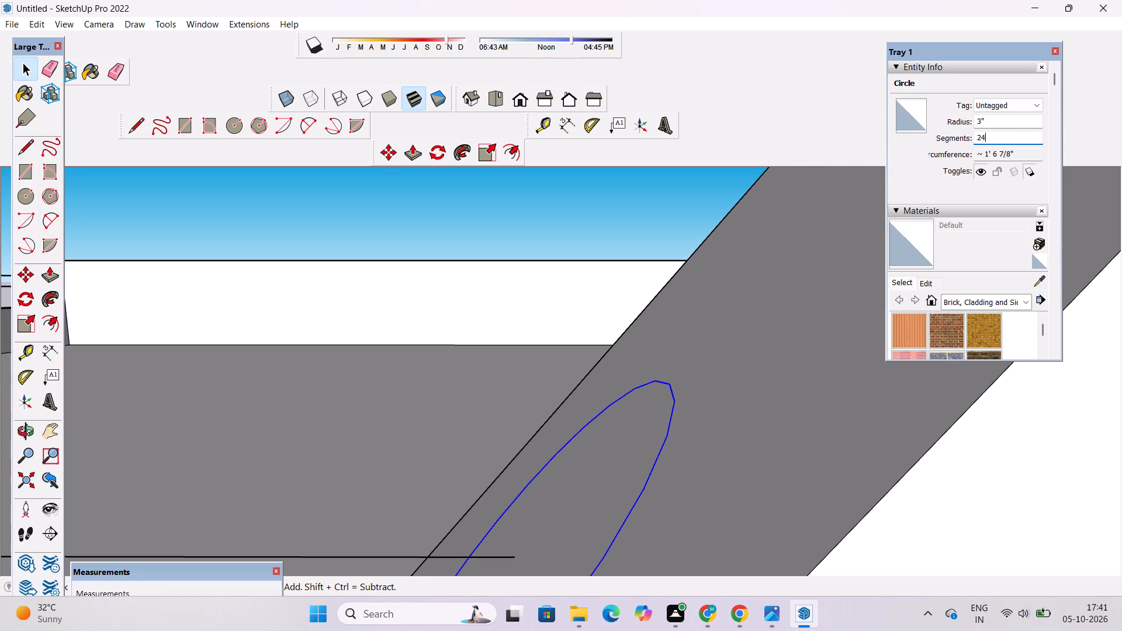
key("BackSpace")
key("BackSpace")
key("BackSpace")
key("BackSpace")
key("BackSpace")
key("BackSpace")
key("BackSpace")
key("BackSpace")
key("BackSpace")
key("BackSpace")
key("BackSpace")
key("BackSpace")
type("60")
key("Return")
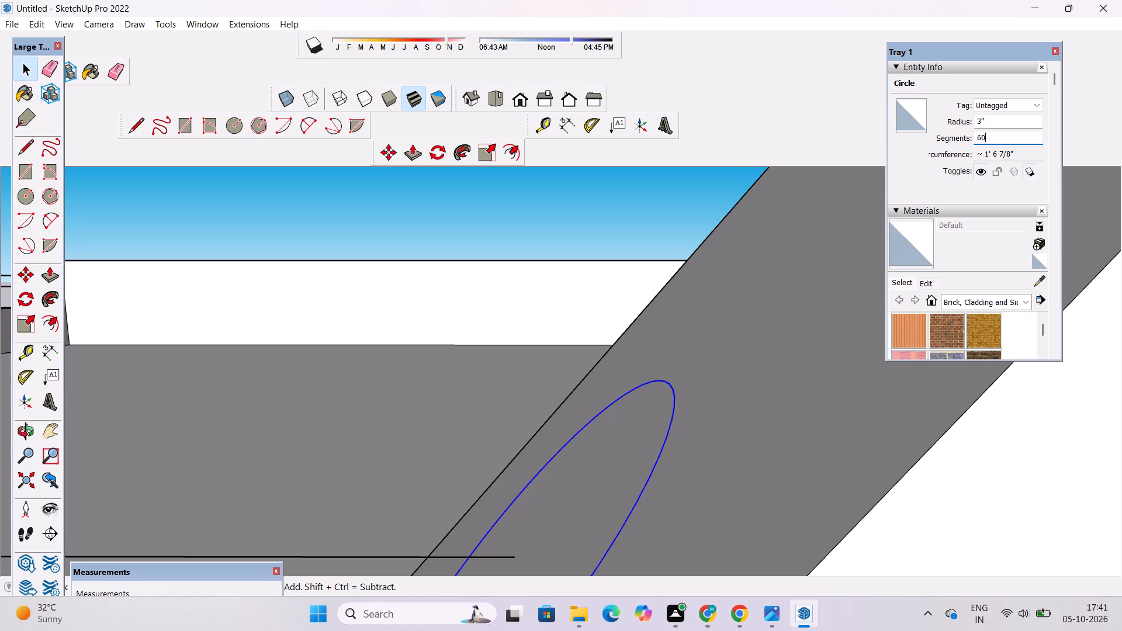
left_click(591, 243)
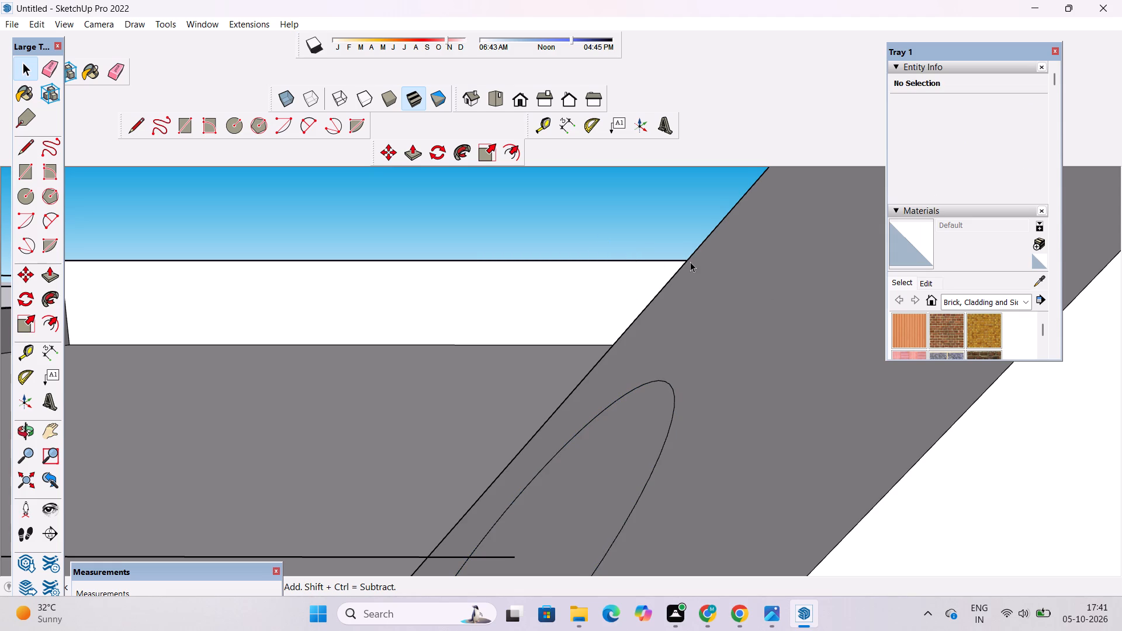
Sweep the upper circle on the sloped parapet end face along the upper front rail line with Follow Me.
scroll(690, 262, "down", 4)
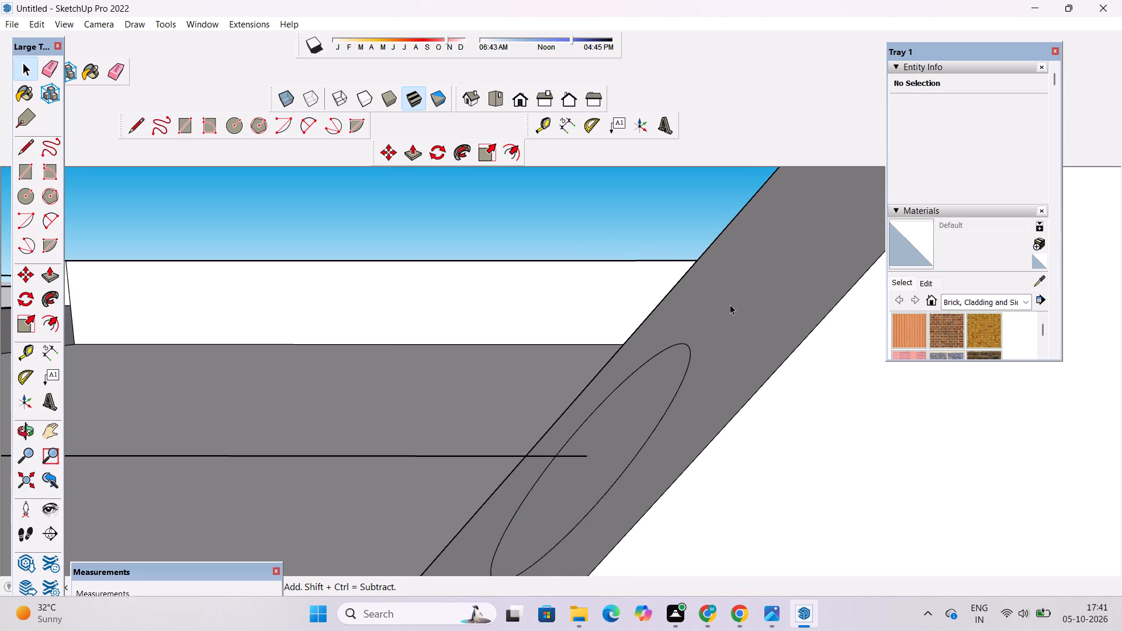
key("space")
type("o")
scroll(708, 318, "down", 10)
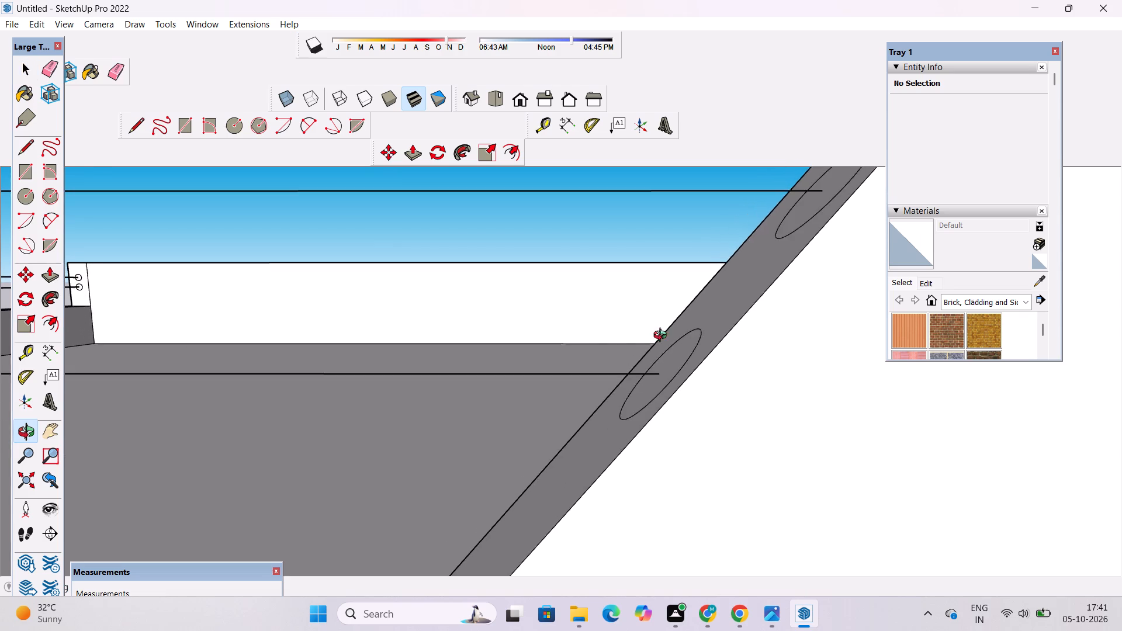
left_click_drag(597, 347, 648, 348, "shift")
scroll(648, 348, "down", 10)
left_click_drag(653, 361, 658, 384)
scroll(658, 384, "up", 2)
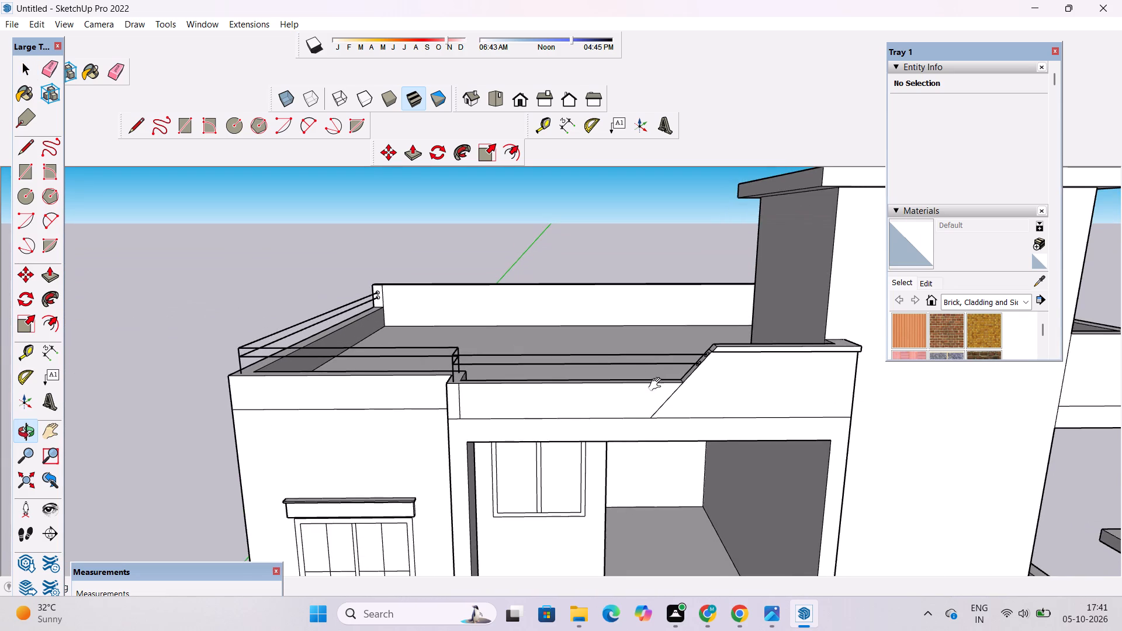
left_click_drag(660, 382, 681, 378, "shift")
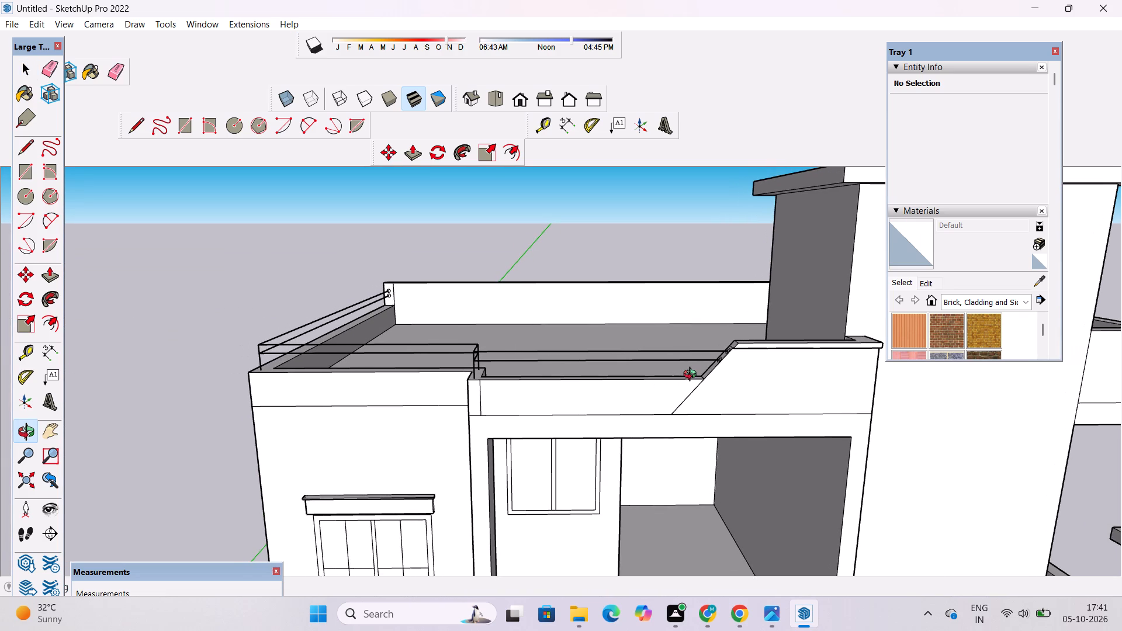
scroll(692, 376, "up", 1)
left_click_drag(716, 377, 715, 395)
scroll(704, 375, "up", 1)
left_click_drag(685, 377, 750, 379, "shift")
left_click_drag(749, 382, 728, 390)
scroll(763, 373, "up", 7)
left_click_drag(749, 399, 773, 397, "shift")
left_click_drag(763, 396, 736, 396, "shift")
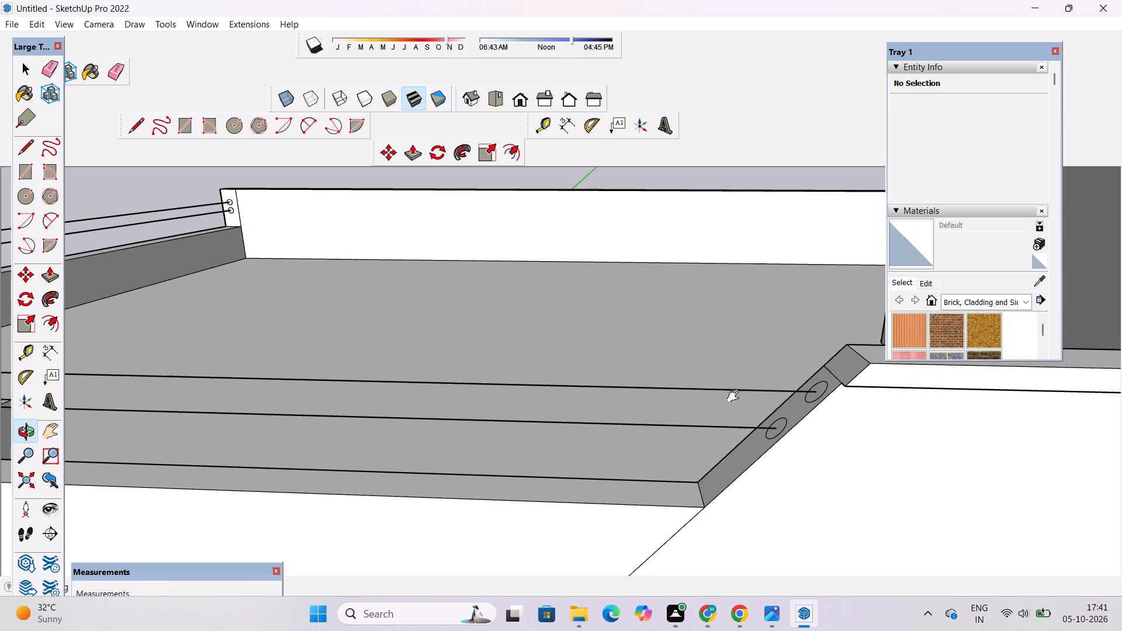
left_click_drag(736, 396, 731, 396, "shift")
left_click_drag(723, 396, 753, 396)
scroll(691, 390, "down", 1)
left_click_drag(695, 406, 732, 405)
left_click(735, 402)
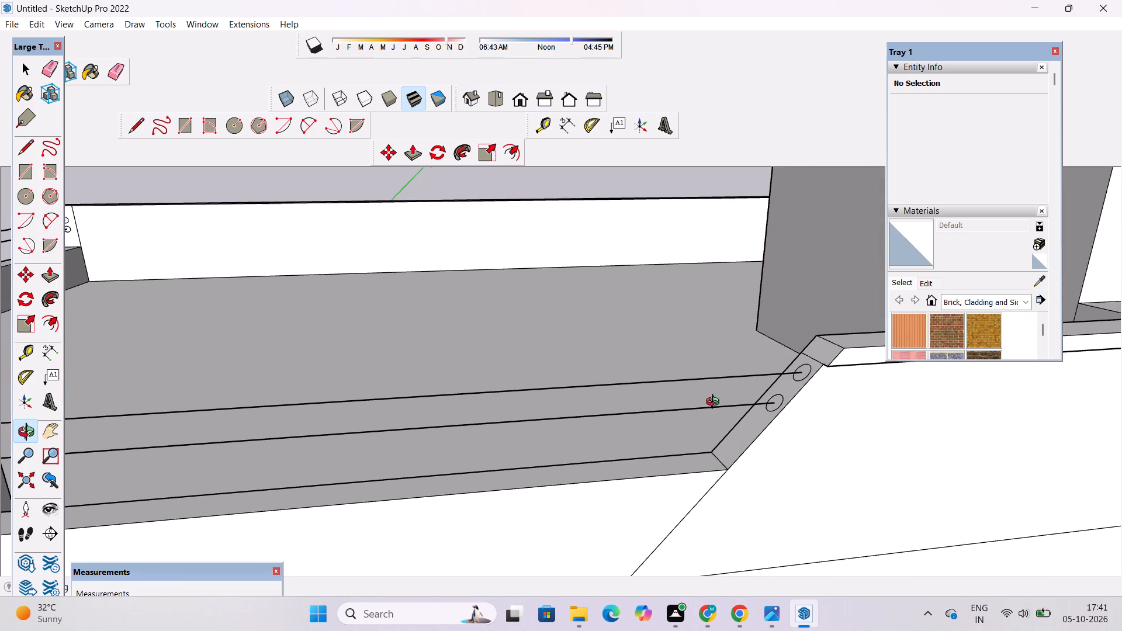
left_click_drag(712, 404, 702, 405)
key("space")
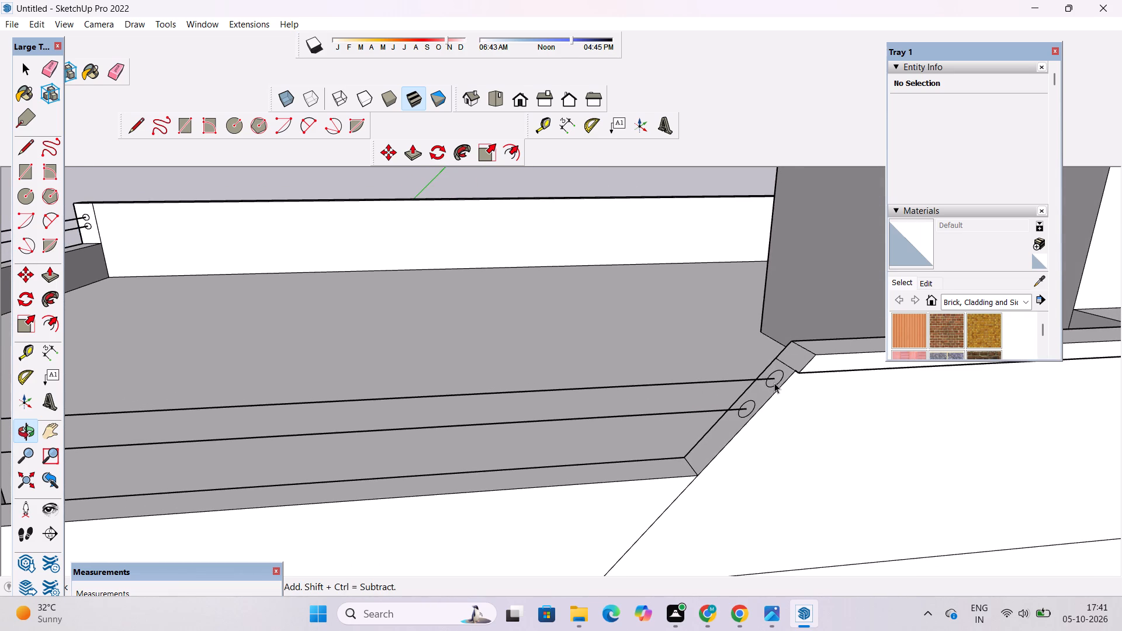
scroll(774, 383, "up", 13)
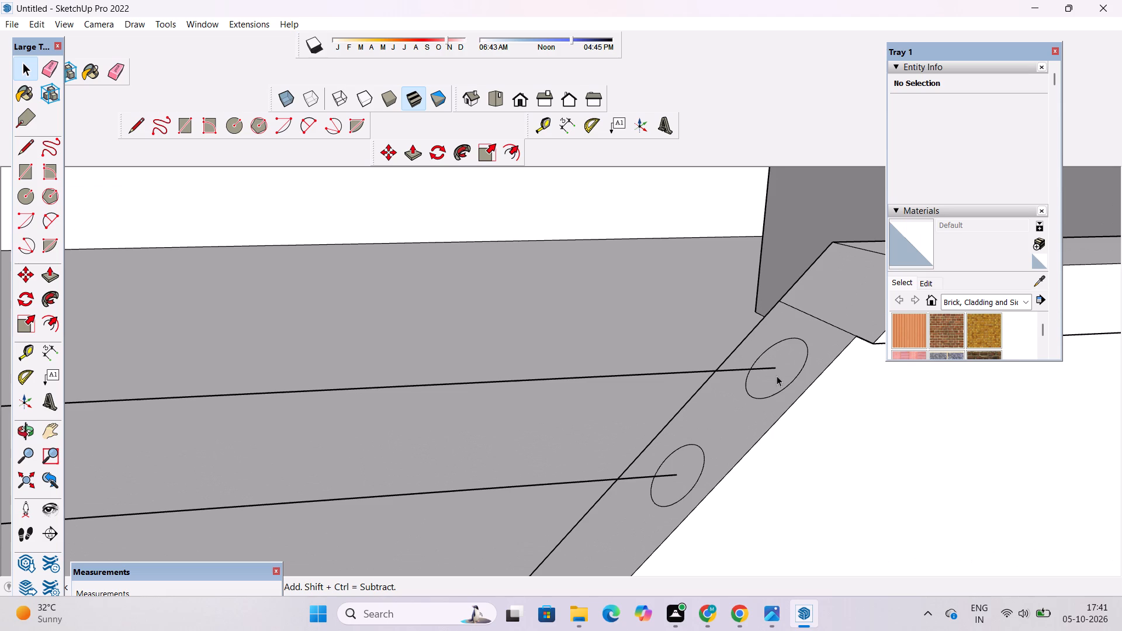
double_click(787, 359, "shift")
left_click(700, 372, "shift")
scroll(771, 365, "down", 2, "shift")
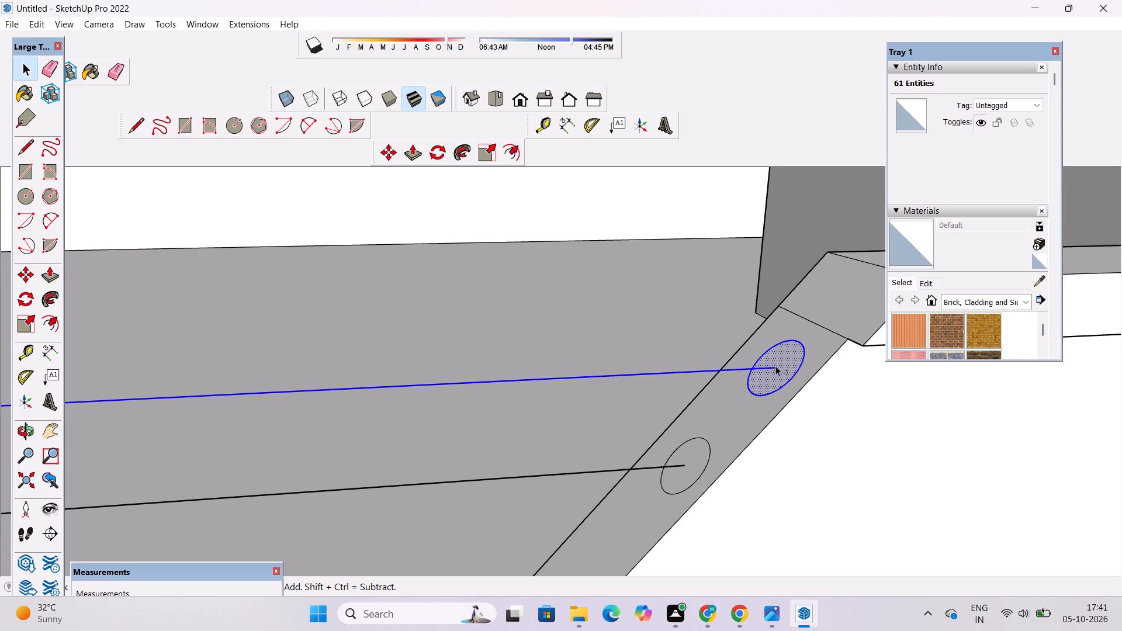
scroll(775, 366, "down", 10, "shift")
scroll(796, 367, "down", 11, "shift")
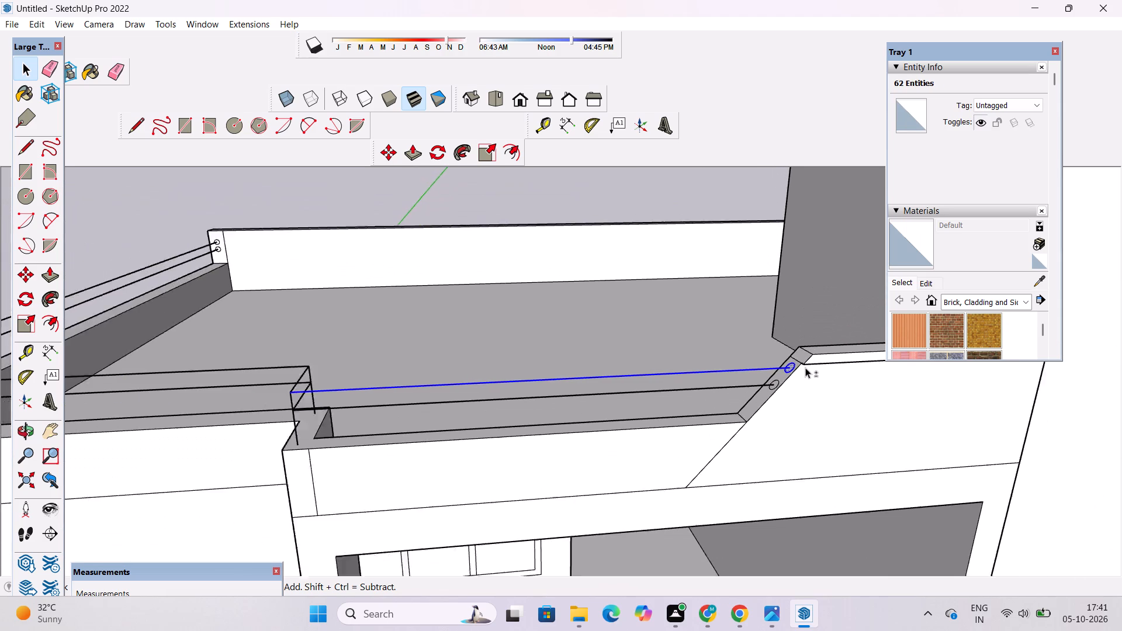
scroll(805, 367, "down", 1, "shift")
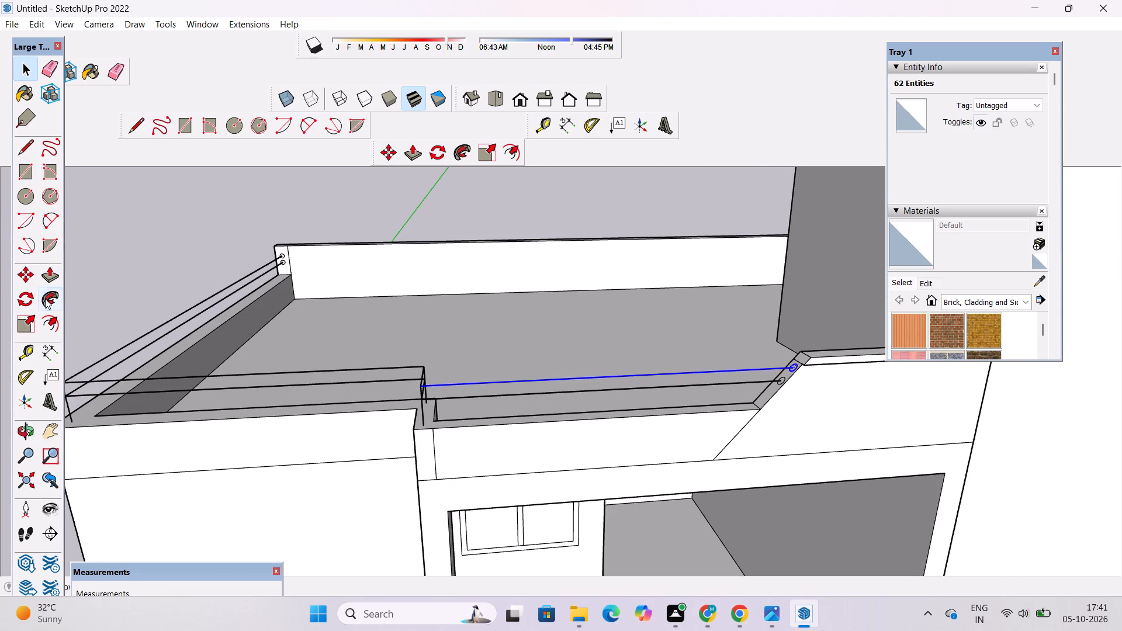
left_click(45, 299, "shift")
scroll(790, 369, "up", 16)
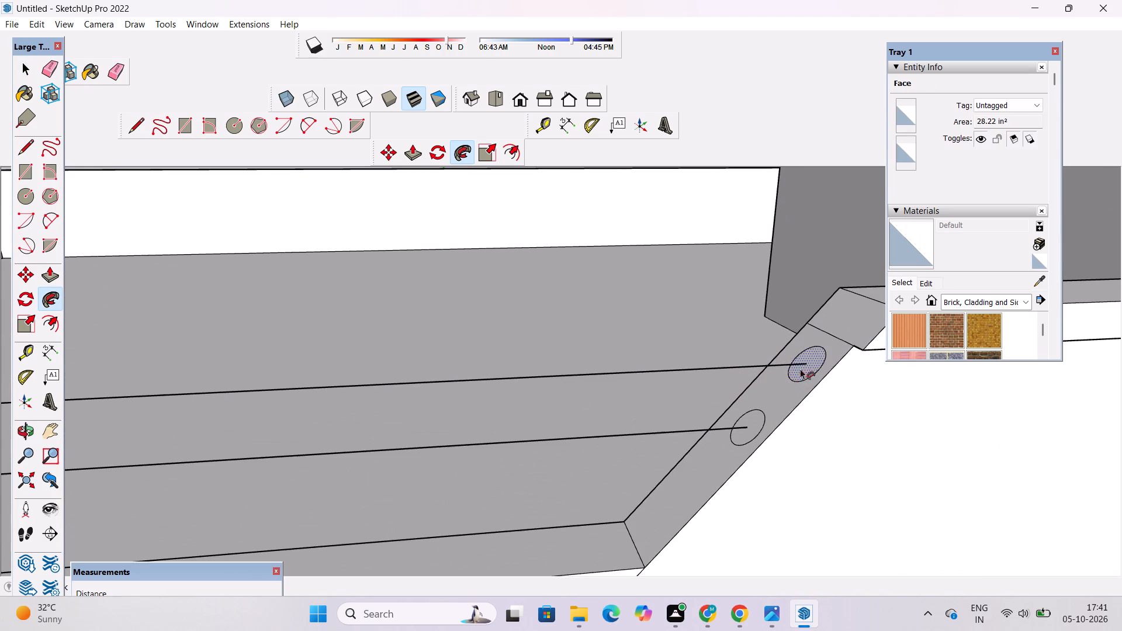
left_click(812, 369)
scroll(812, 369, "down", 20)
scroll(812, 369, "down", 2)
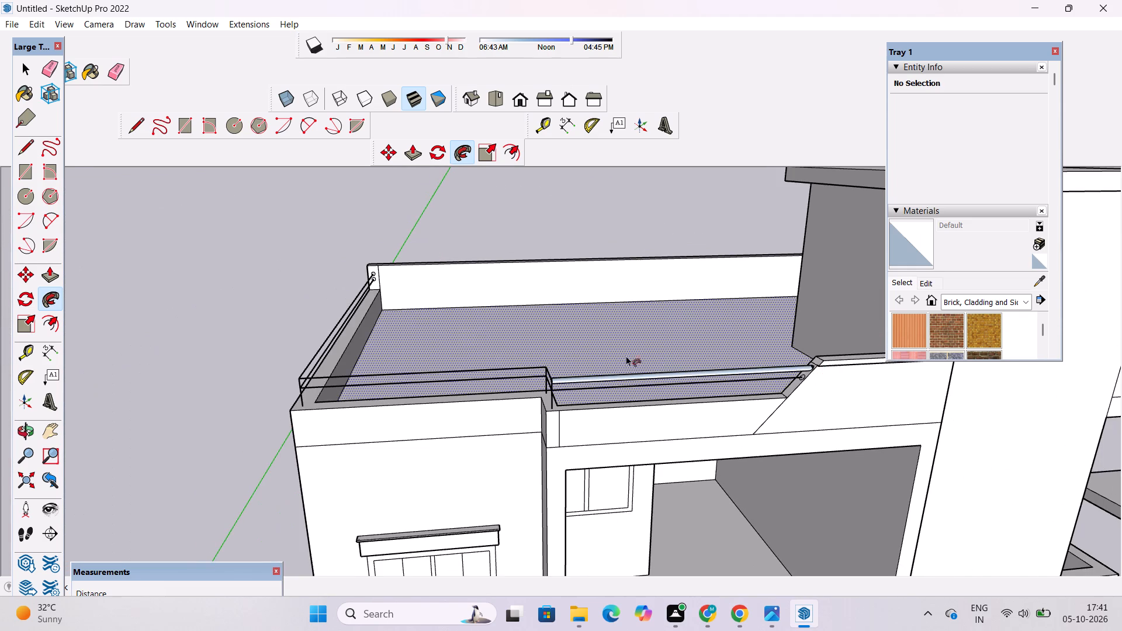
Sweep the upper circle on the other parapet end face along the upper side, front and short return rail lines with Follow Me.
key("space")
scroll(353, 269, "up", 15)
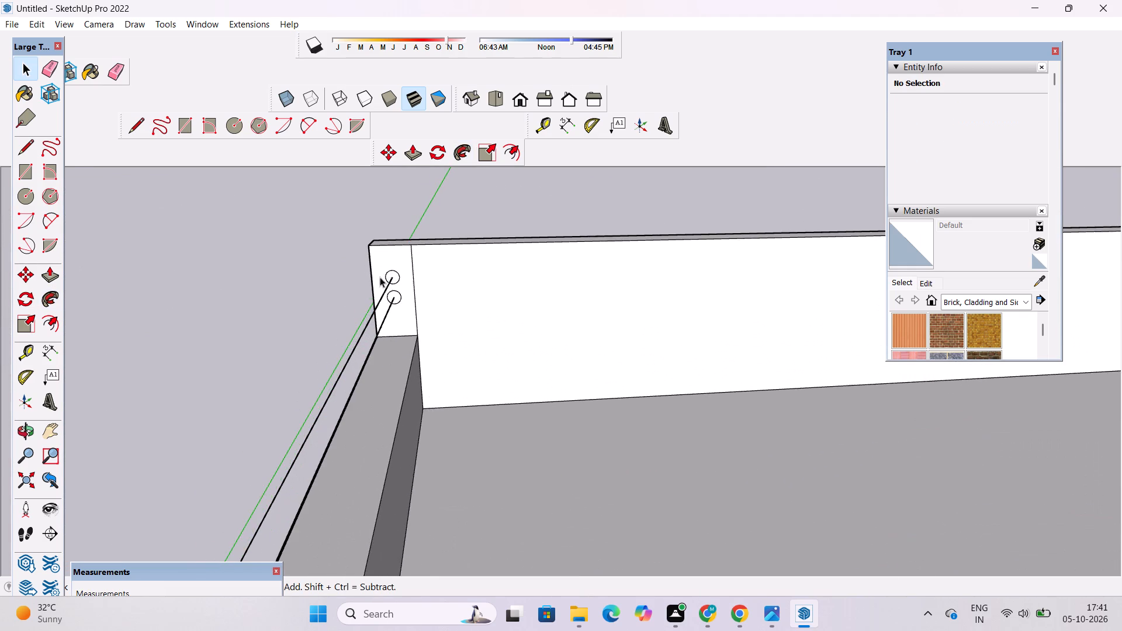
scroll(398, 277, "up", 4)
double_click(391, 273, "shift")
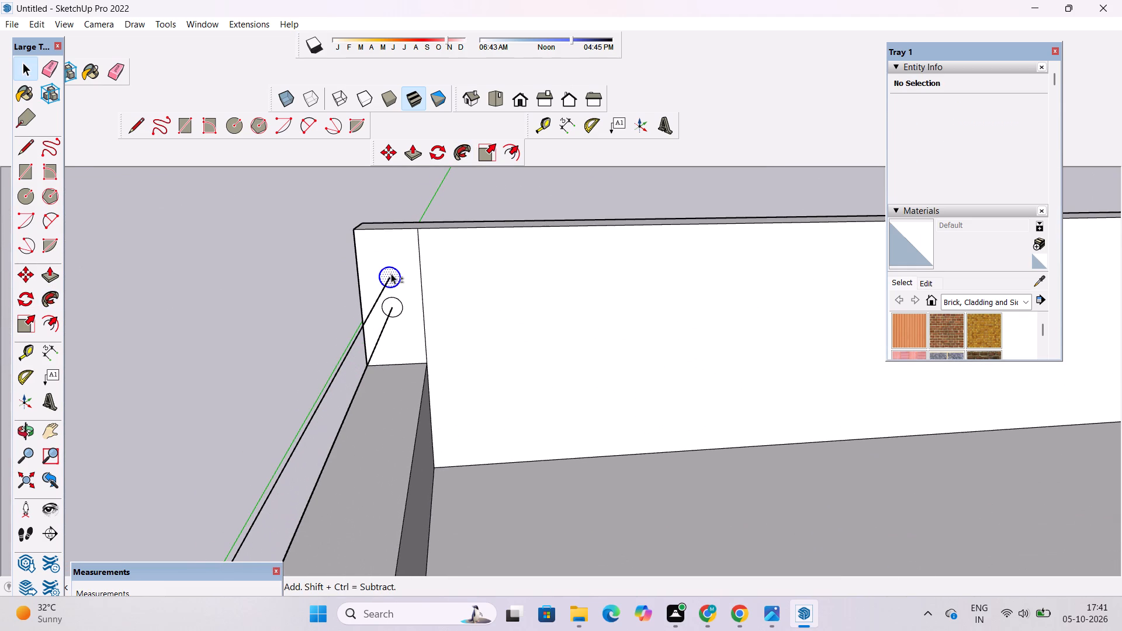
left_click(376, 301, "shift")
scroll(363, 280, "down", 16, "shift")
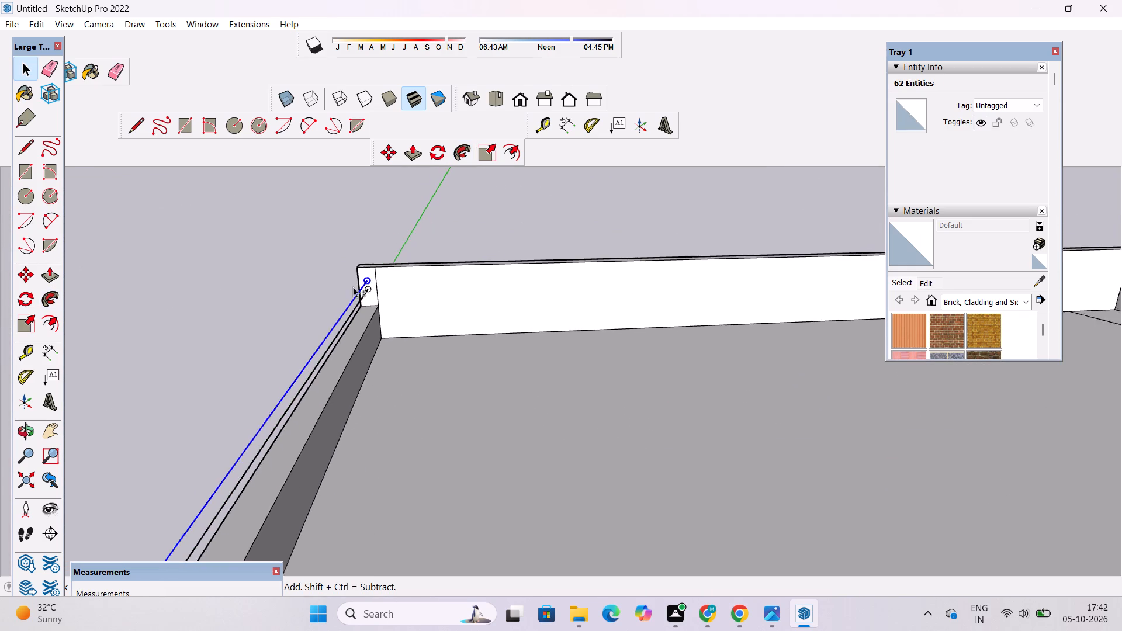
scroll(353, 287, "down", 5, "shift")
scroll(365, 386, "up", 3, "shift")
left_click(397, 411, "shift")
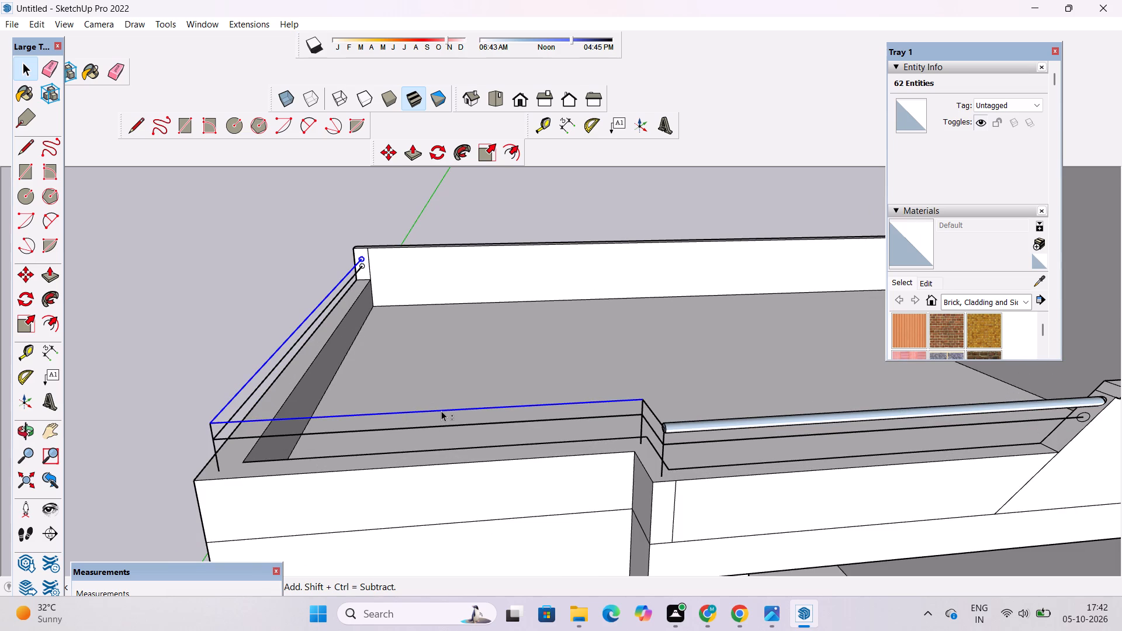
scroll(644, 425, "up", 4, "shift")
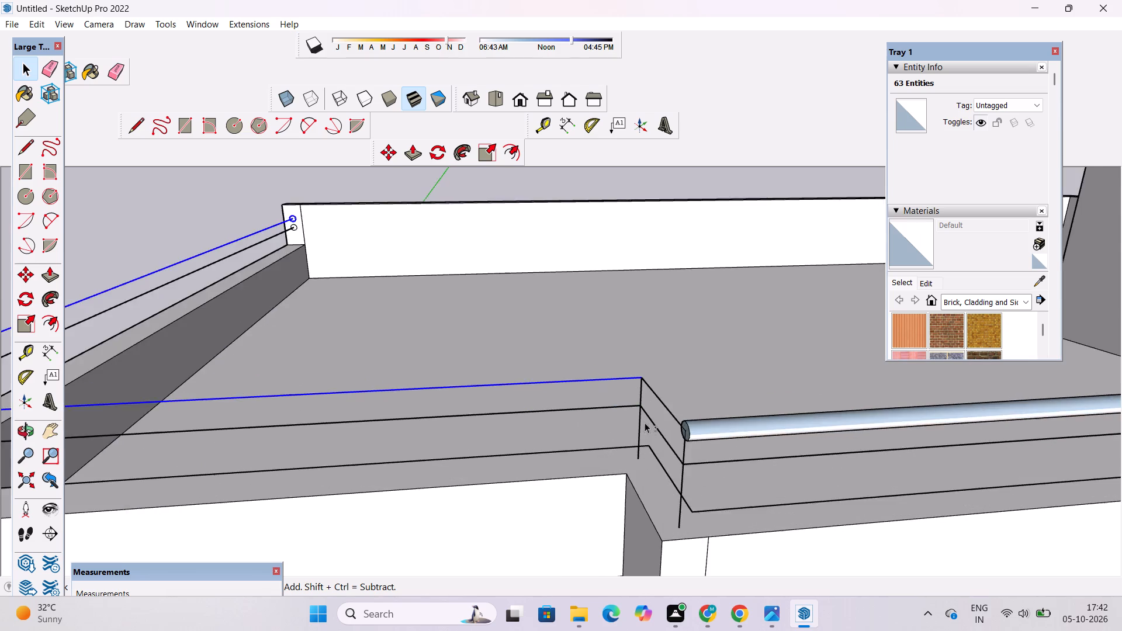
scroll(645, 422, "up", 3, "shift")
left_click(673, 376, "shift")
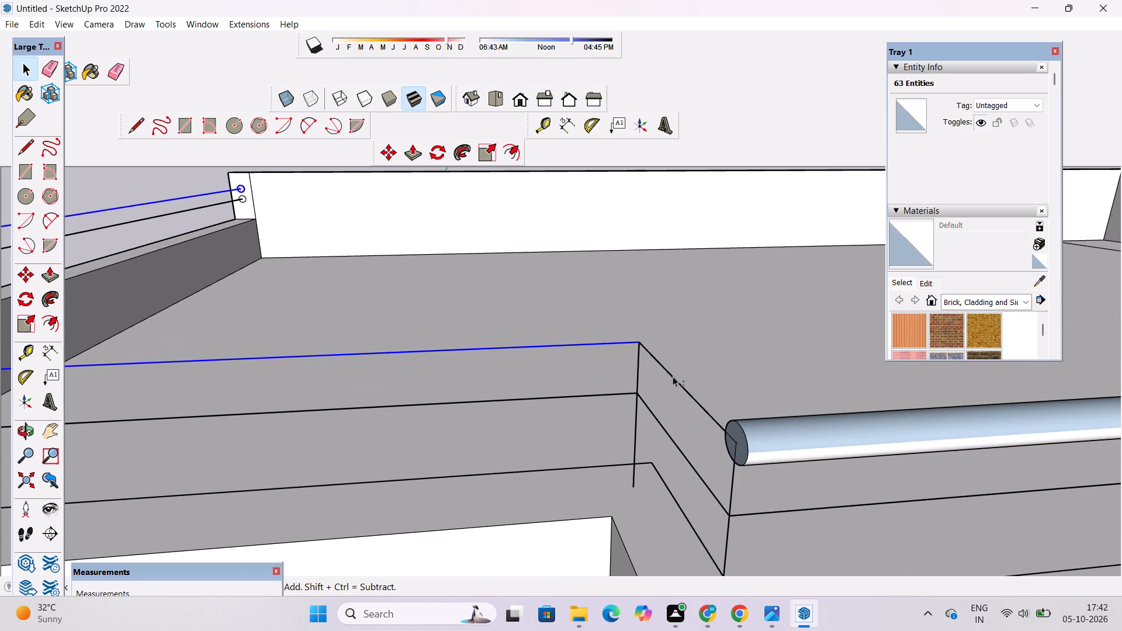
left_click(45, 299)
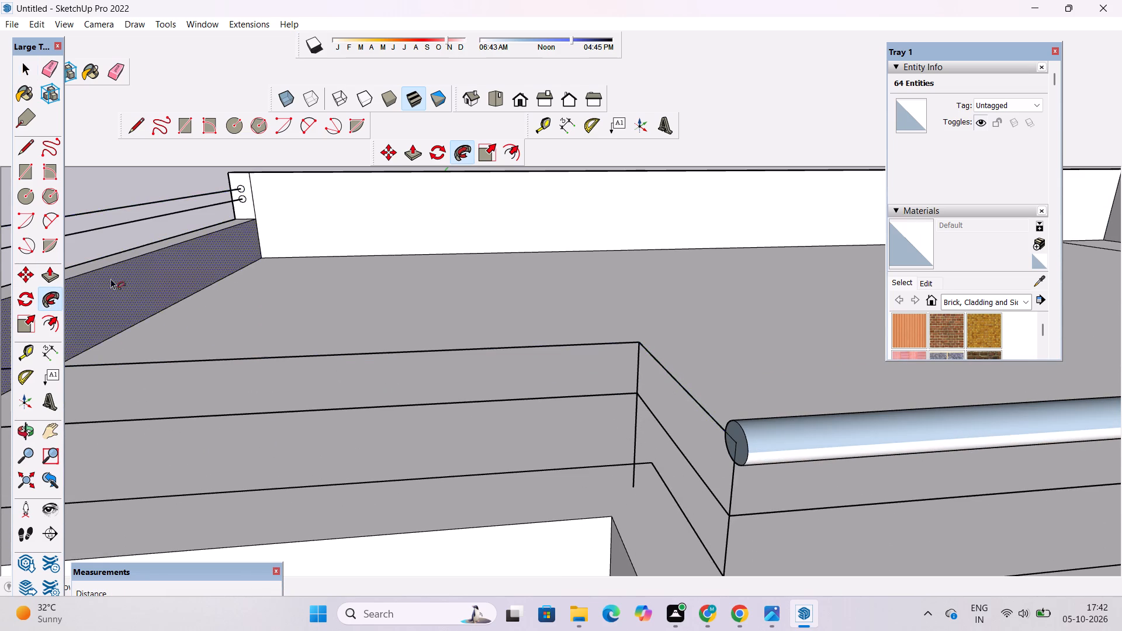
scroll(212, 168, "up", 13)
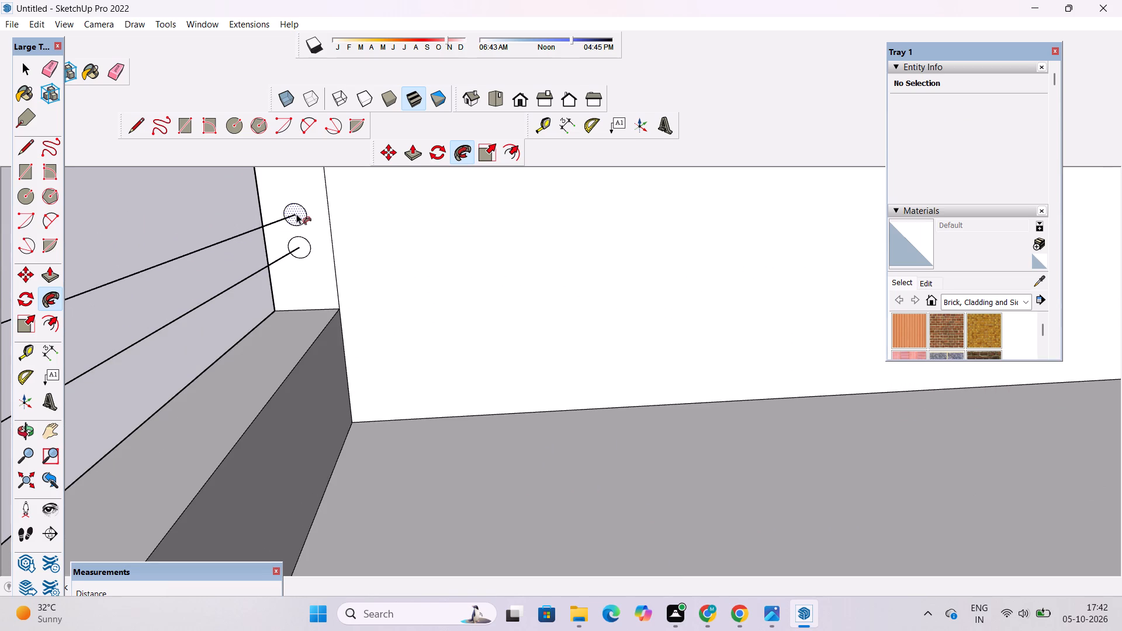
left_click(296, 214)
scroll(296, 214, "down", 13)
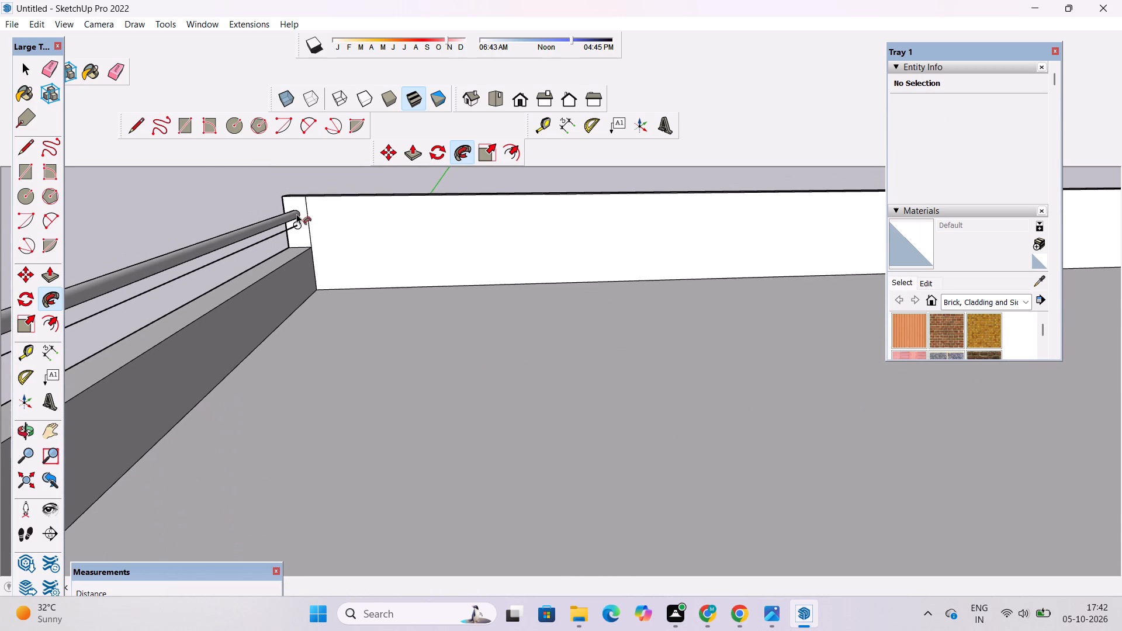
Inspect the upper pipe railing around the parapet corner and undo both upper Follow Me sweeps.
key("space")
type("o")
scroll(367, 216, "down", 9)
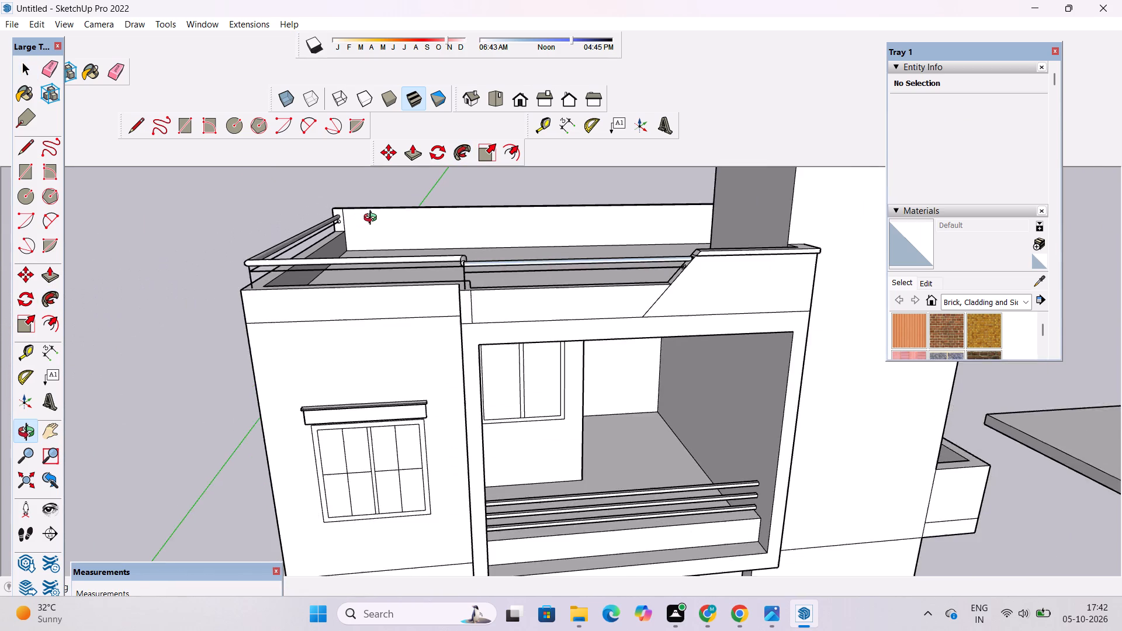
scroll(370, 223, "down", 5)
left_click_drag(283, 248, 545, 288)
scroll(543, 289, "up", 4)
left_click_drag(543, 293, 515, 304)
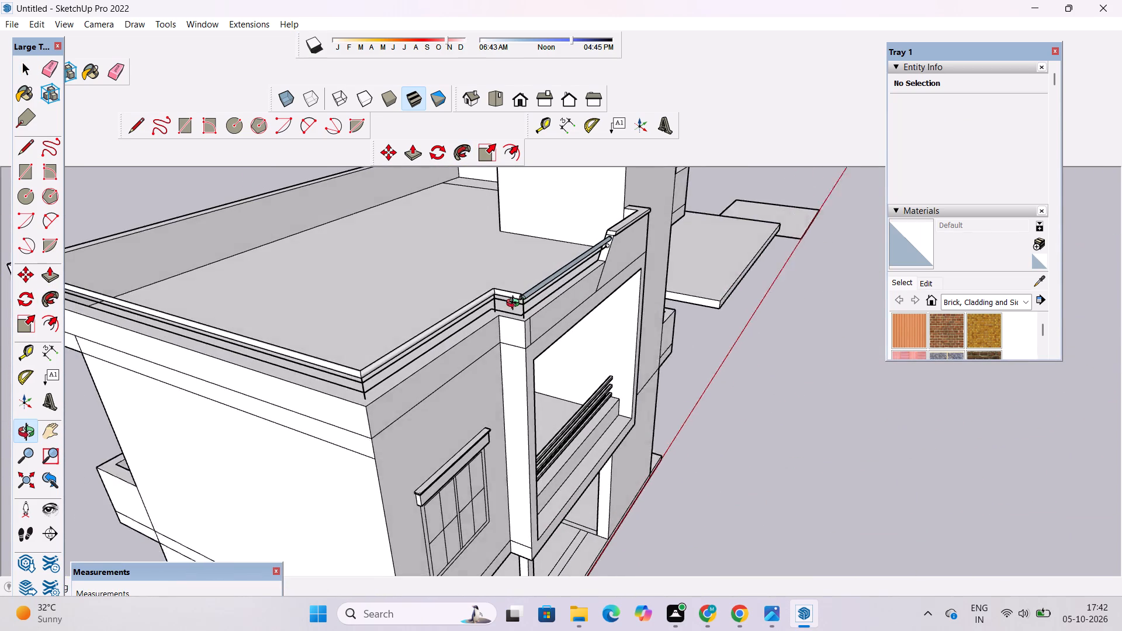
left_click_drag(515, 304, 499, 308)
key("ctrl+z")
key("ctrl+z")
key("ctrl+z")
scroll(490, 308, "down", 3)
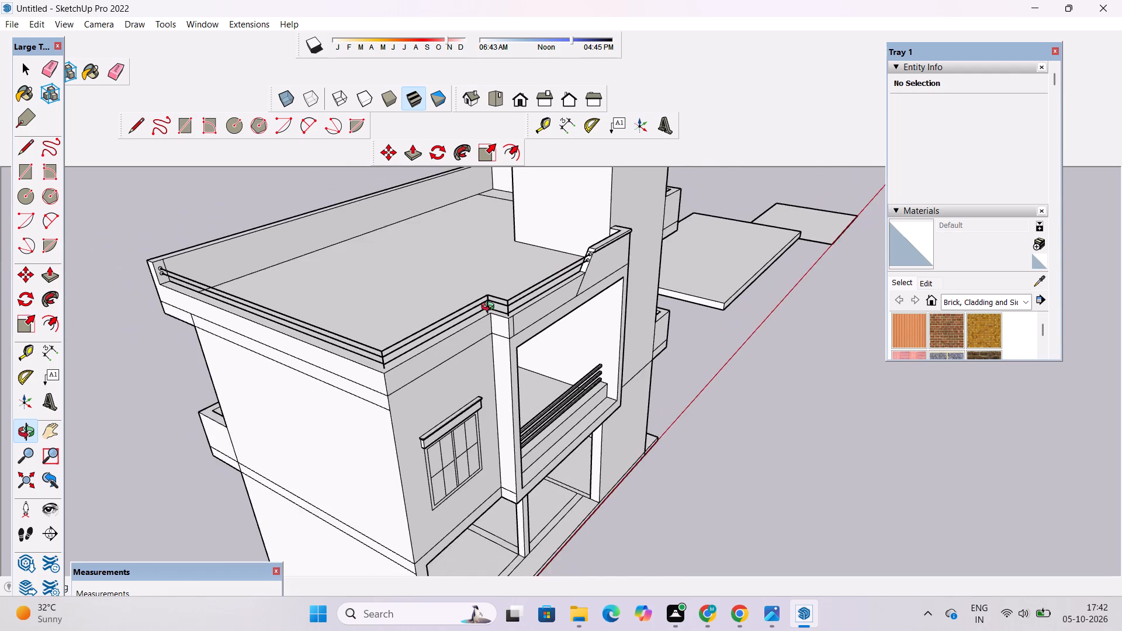
Sweep the upper circle on the side parapet's end face along all four connected upper rail lines with Follow Me.
left_click_drag(456, 299, 608, 318, "shift")
scroll(353, 278, "up", 9)
left_click_drag(297, 317, 316, 338, "shift")
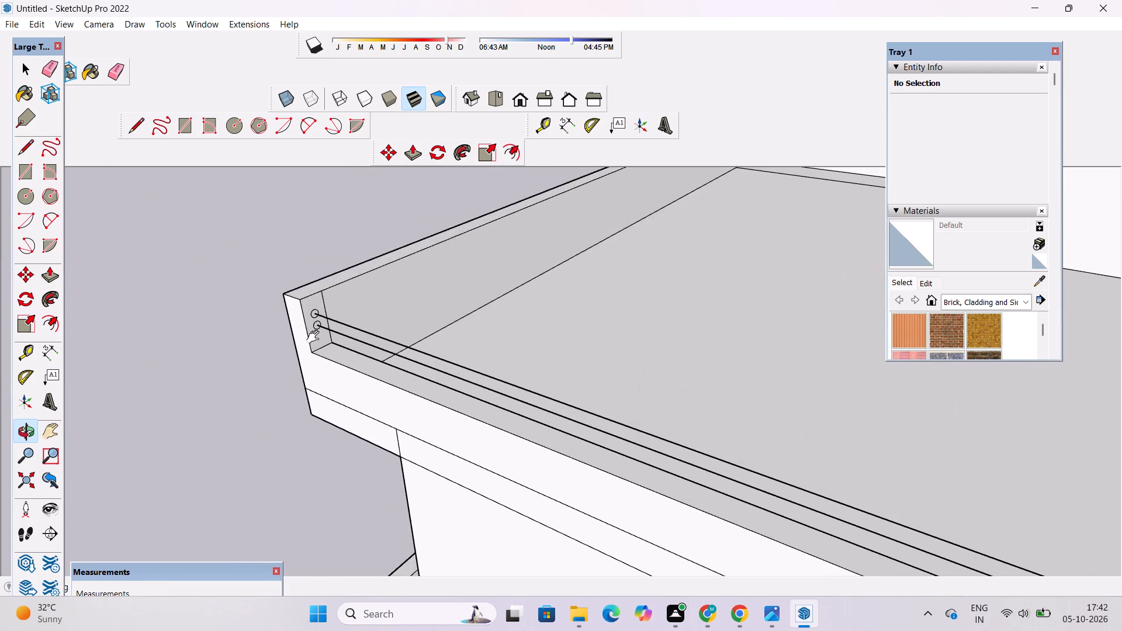
scroll(316, 337, "up", 6, "shift")
left_click_drag(317, 337, 342, 339, "shift")
scroll(342, 339, "up", 1)
left_click_drag(342, 339, 350, 341, "shift")
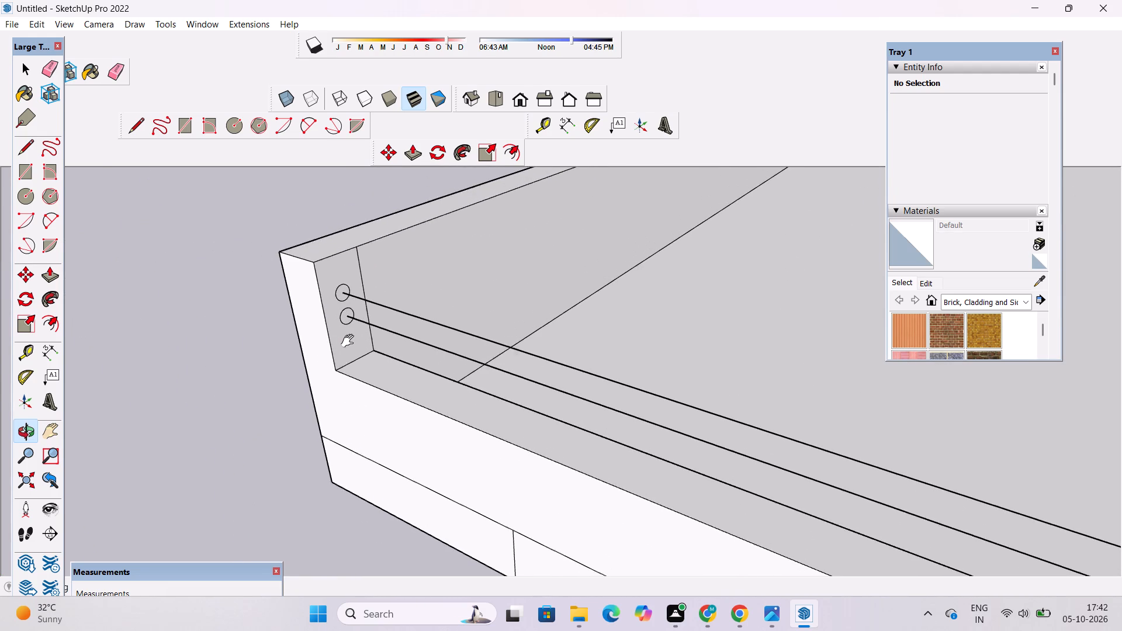
left_click_drag(350, 341, 360, 346, "shift")
scroll(349, 341, "up", 4)
left_click_drag(344, 333, 344, 337, "shift")
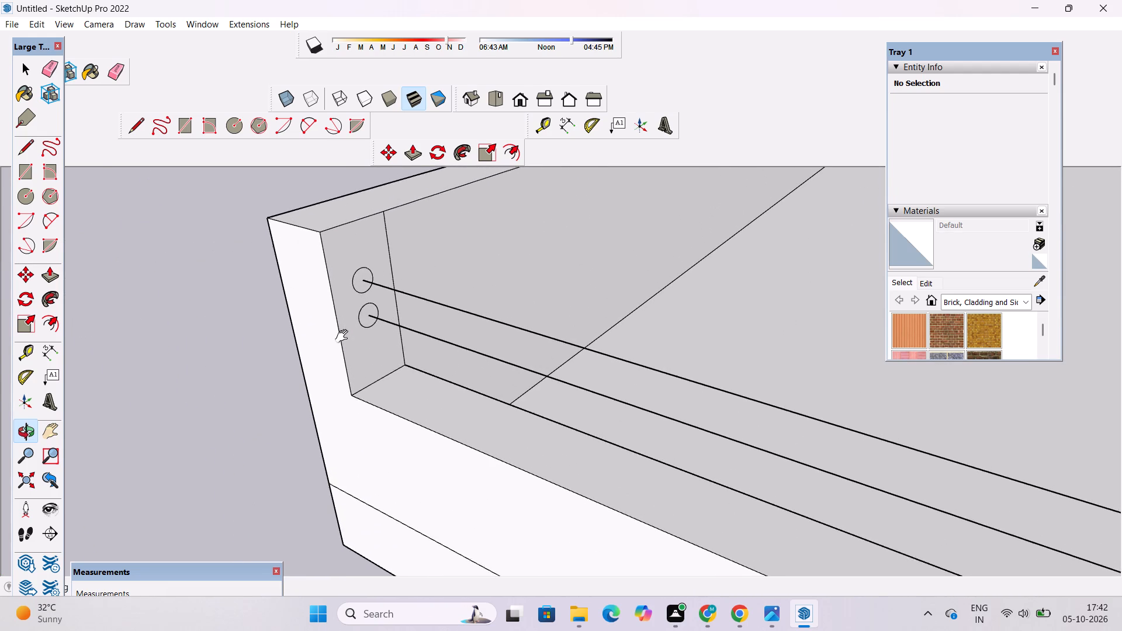
left_click_drag(344, 337, 345, 345, "shift")
left_click_drag(348, 342, 349, 348)
left_click_drag(354, 334, 357, 341, "shift")
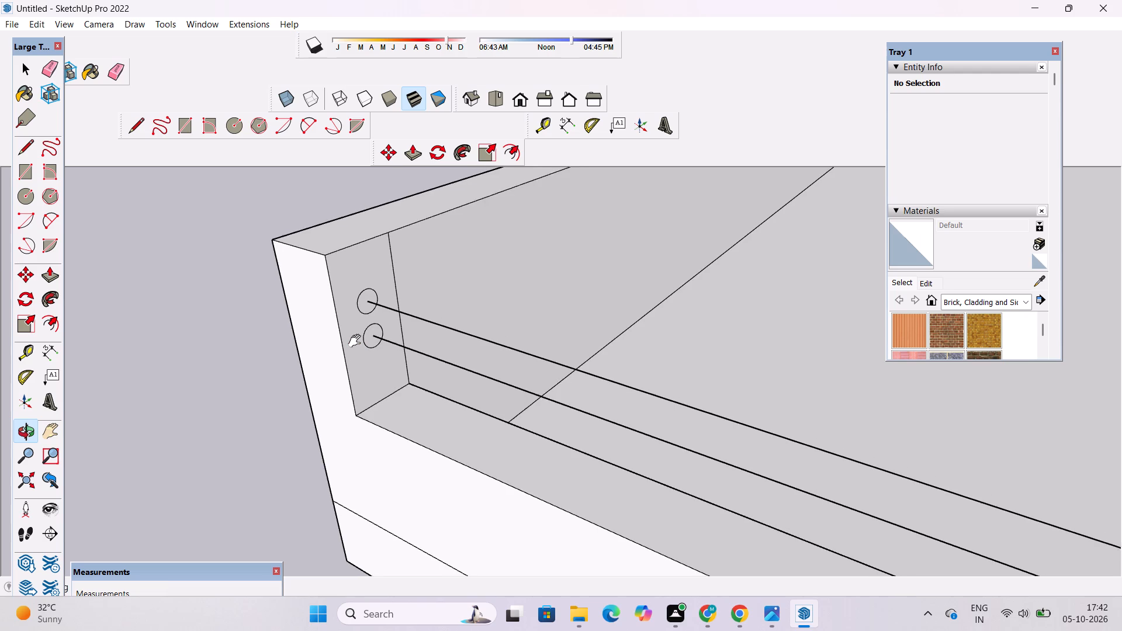
left_click_drag(357, 341, 358, 344, "shift")
key("space")
scroll(371, 301, "up", 7)
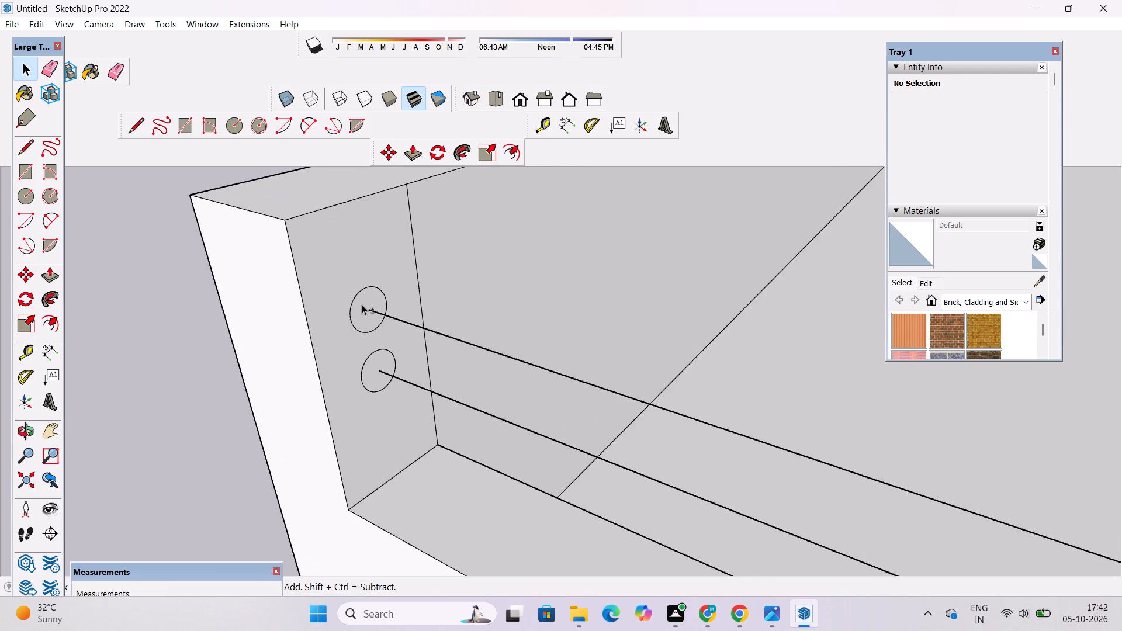
double_click(362, 304, "shift")
scroll(273, 297, "down", 4, "shift")
left_click(402, 327, "shift")
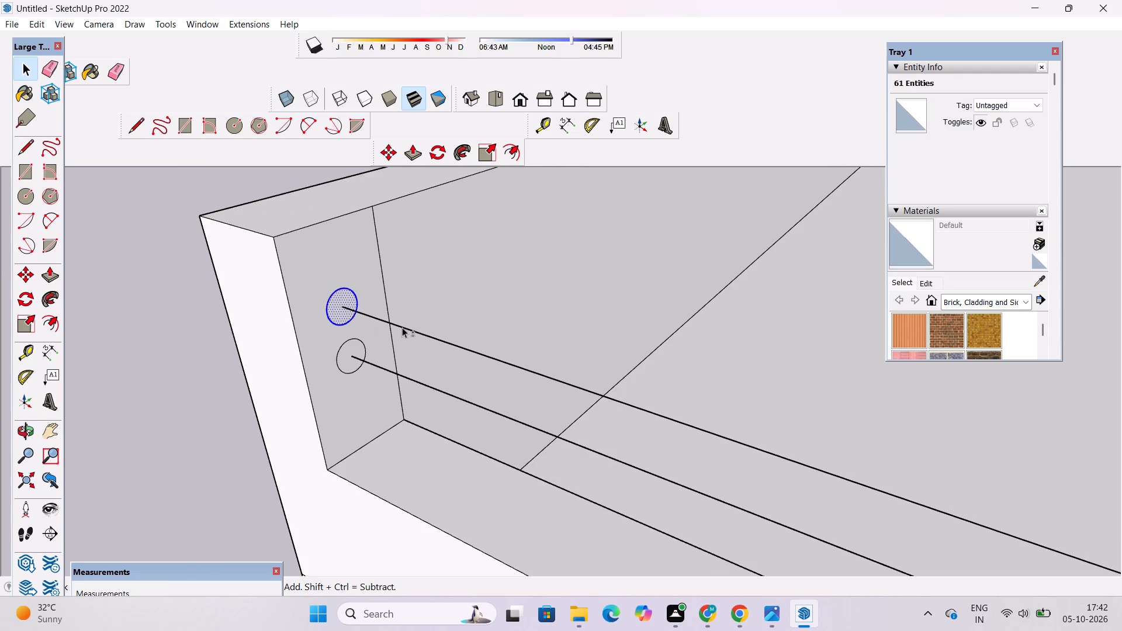
scroll(225, 295, "down", 15, "shift")
scroll(463, 346, "up", 2, "shift")
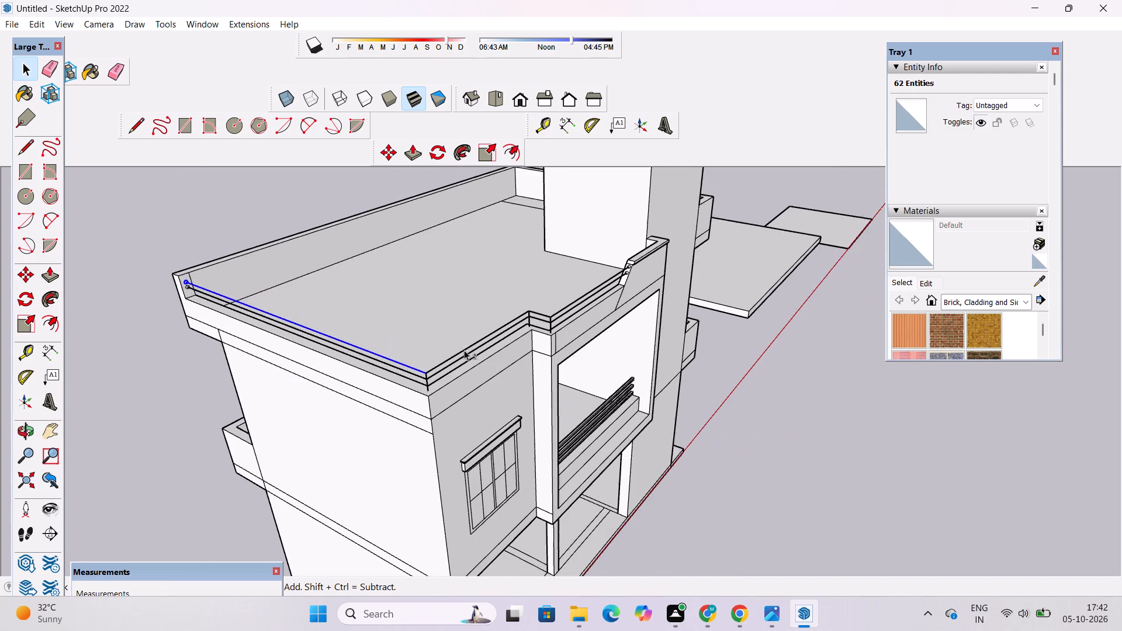
scroll(464, 350, "up", 8, "shift")
left_click(460, 352, "shift")
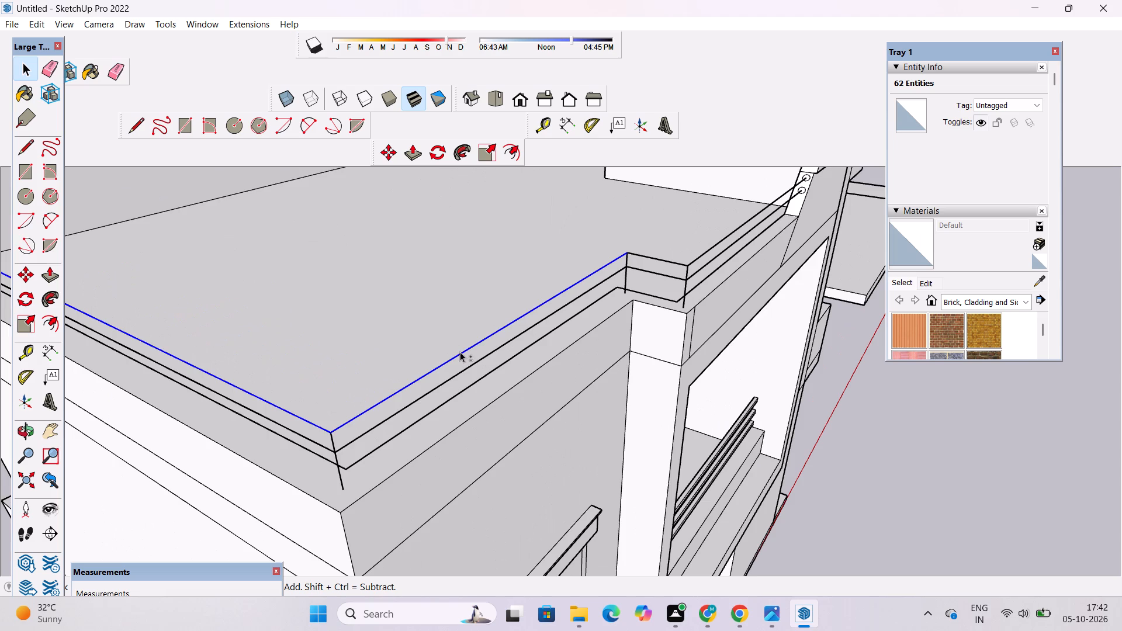
scroll(424, 321, "down", 2, "shift")
scroll(563, 299, "up", 3, "shift")
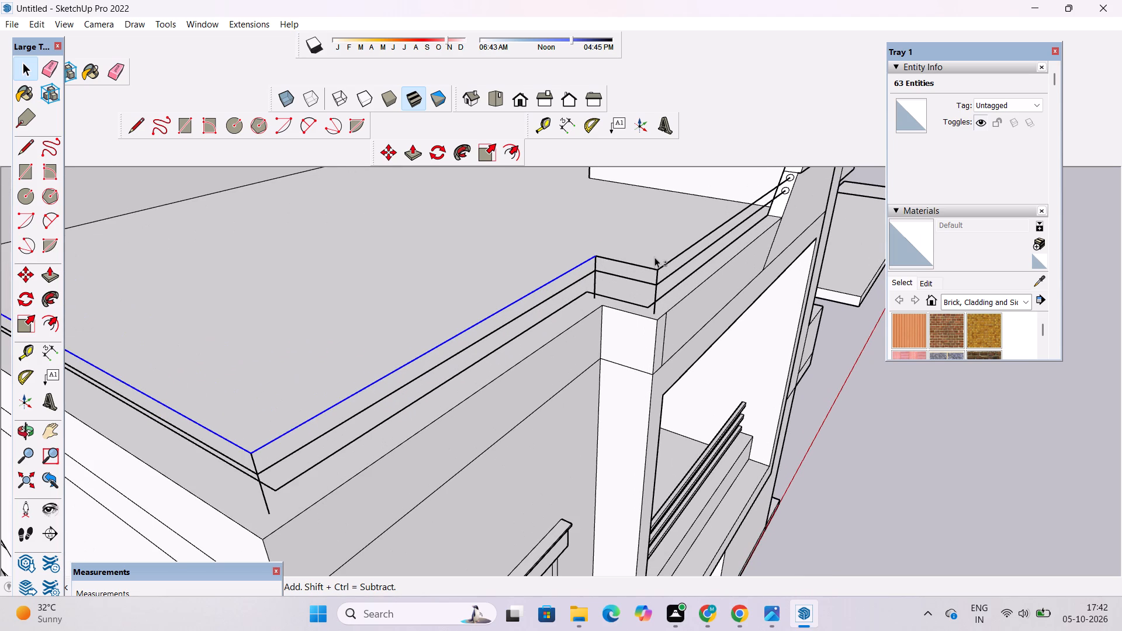
left_click(654, 261, "shift")
scroll(405, 288, "down", 4, "shift")
scroll(625, 252, "up", 4, "shift")
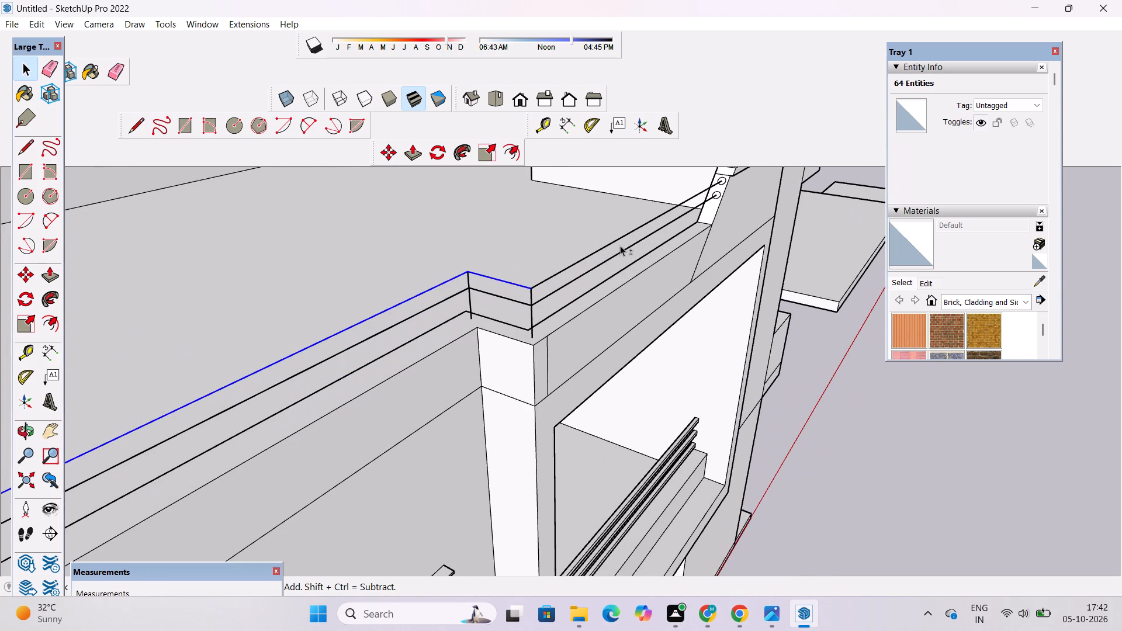
left_click(620, 237, "shift")
scroll(721, 247, "down", 5, "shift")
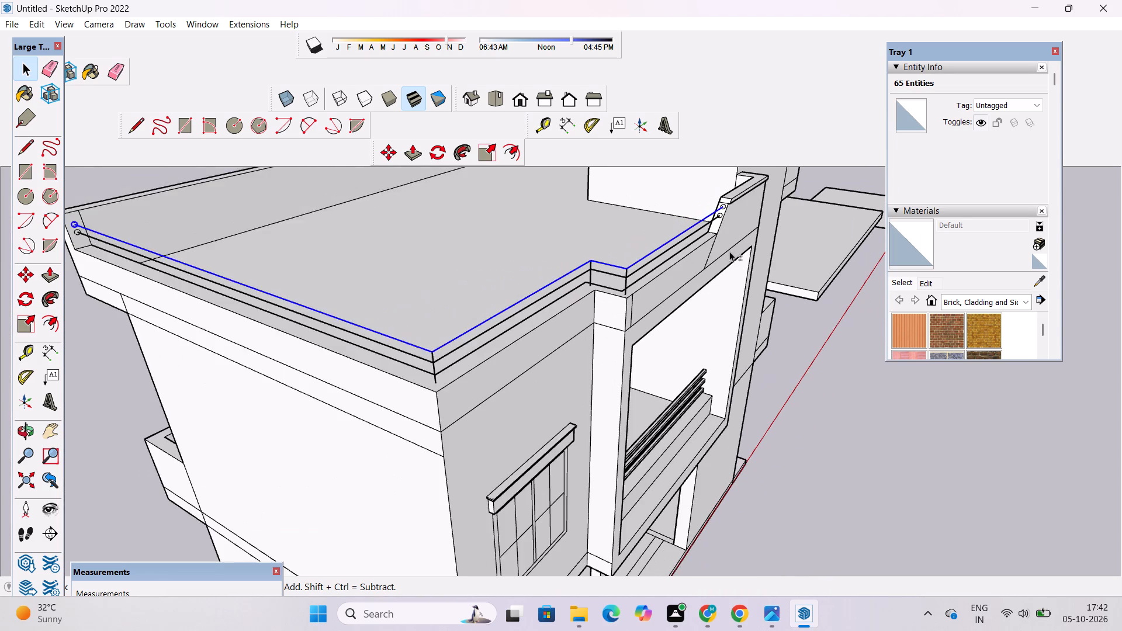
scroll(729, 251, "down", 2, "shift")
left_click(47, 296)
scroll(158, 188, "up", 4)
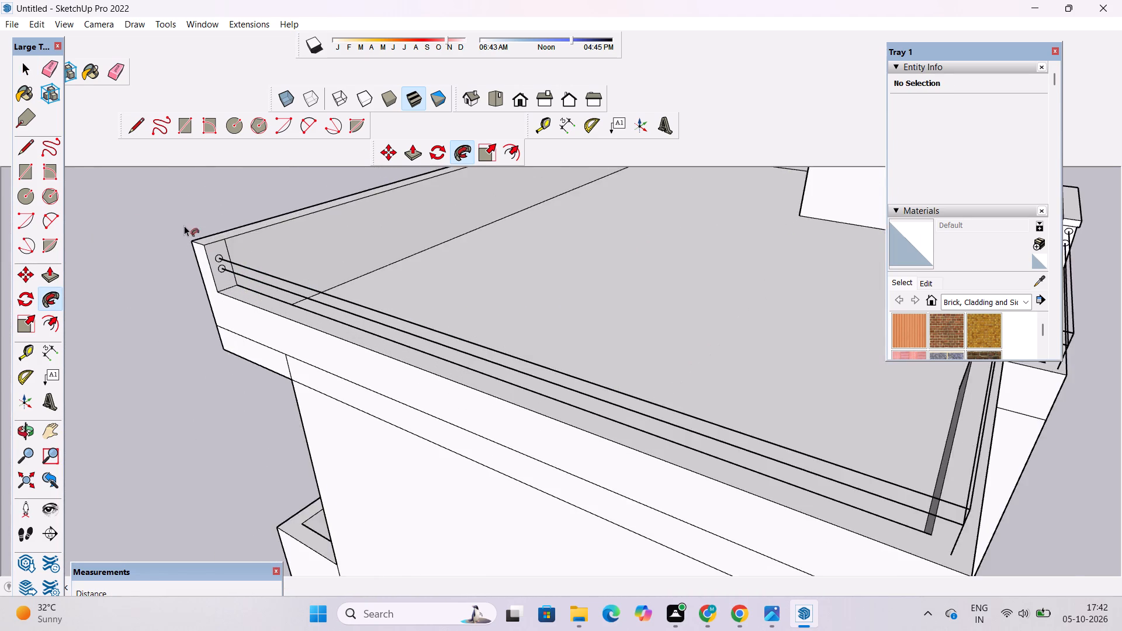
scroll(184, 226, "up", 3)
scroll(279, 299, "up", 8)
left_click(230, 279)
scroll(172, 260, "down", 9)
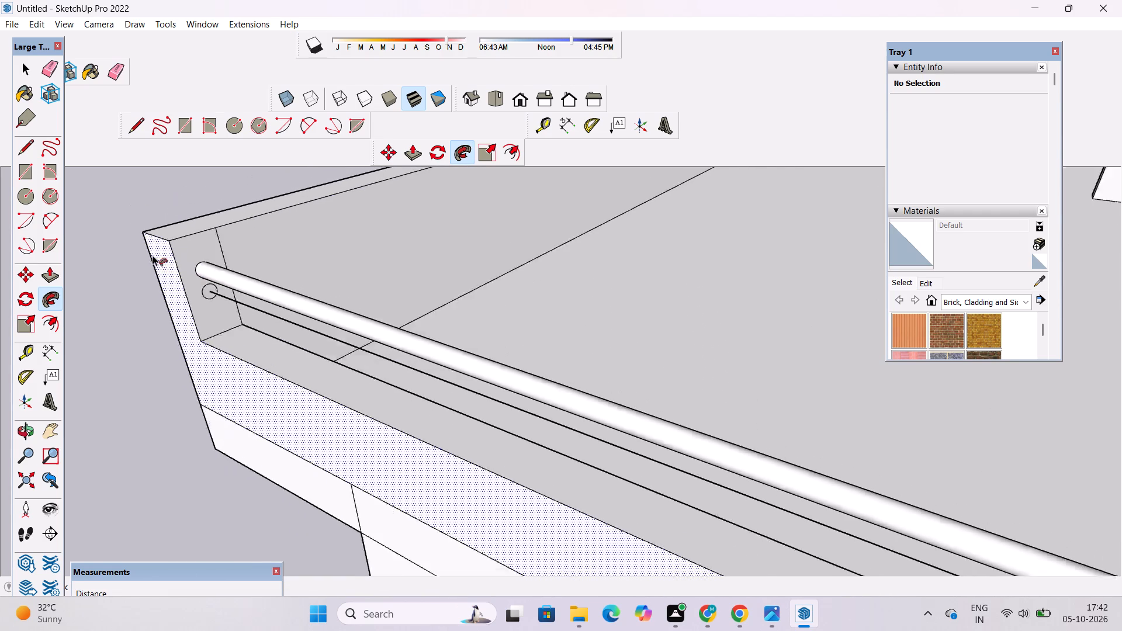
scroll(153, 255, "down", 12)
scroll(318, 264, "up", 2)
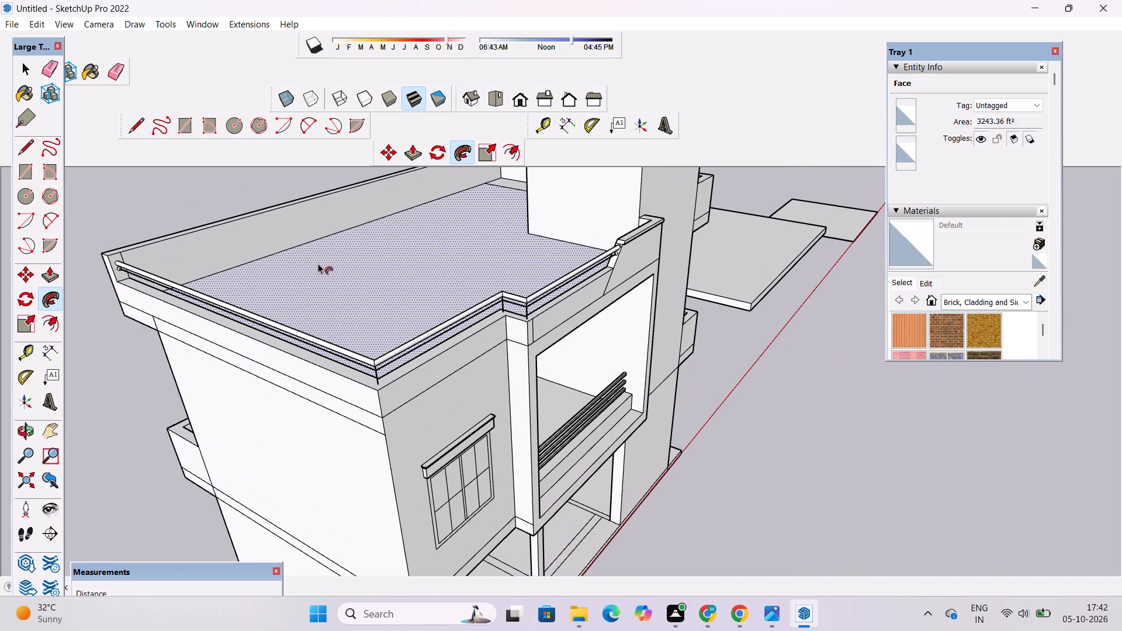
scroll(321, 264, "up", 1)
key("space")
Sweep the lower circle on the side parapet's end face along all four connected lower rail lines with Follow Me.
scroll(454, 299, "down", 3)
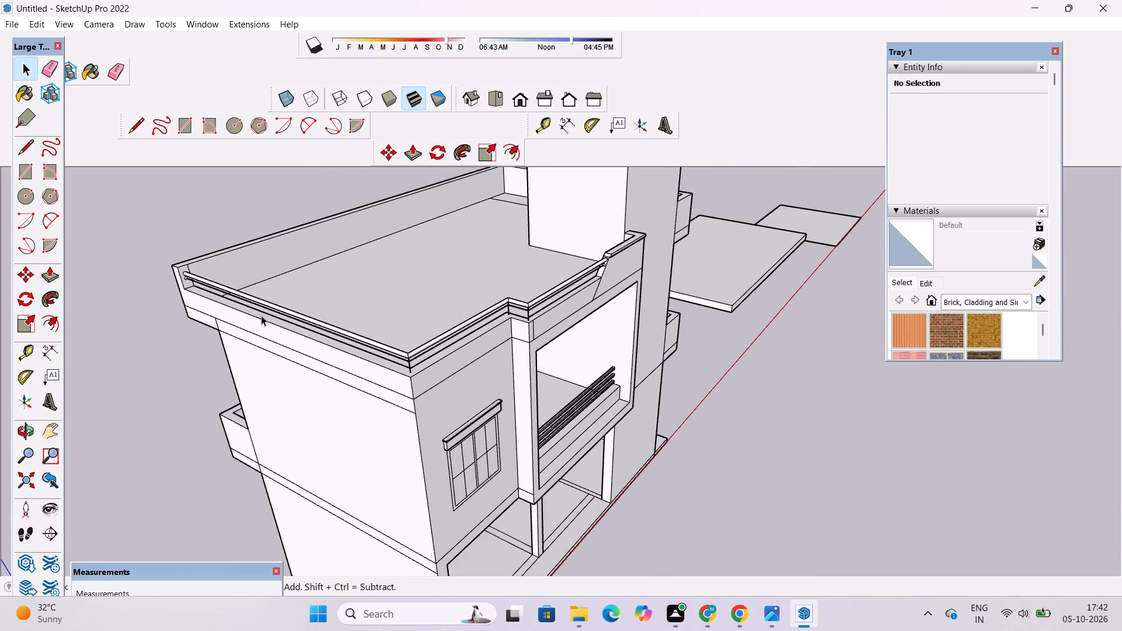
scroll(219, 309, "up", 4)
scroll(180, 270, "up", 20)
scroll(180, 270, "up", 5)
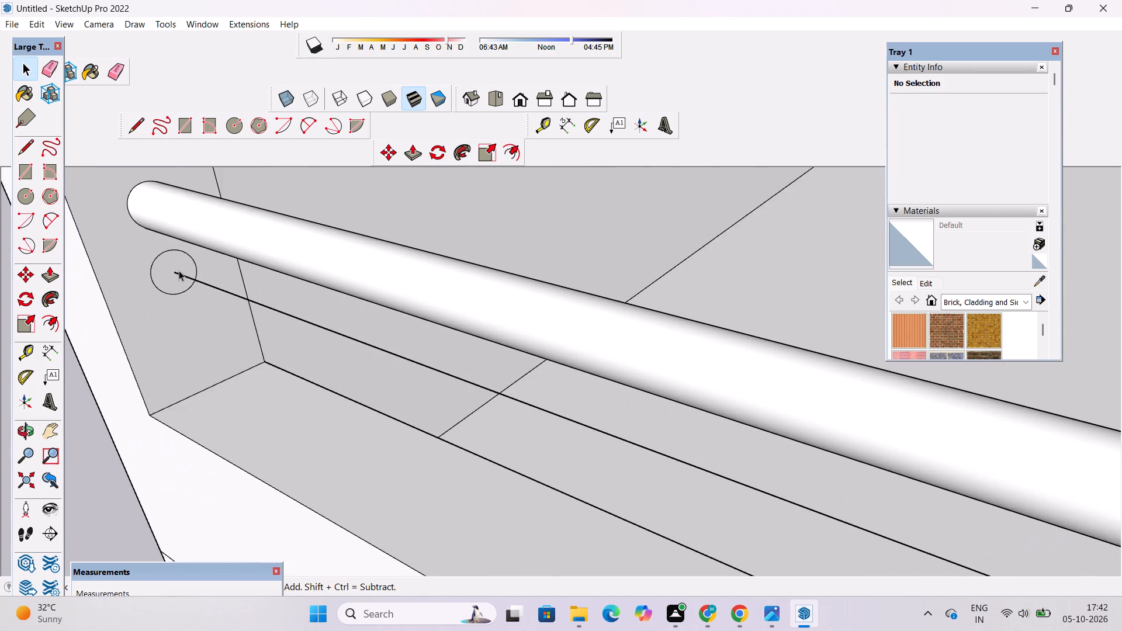
scroll(175, 273, "up", 2)
double_click(161, 271, "shift")
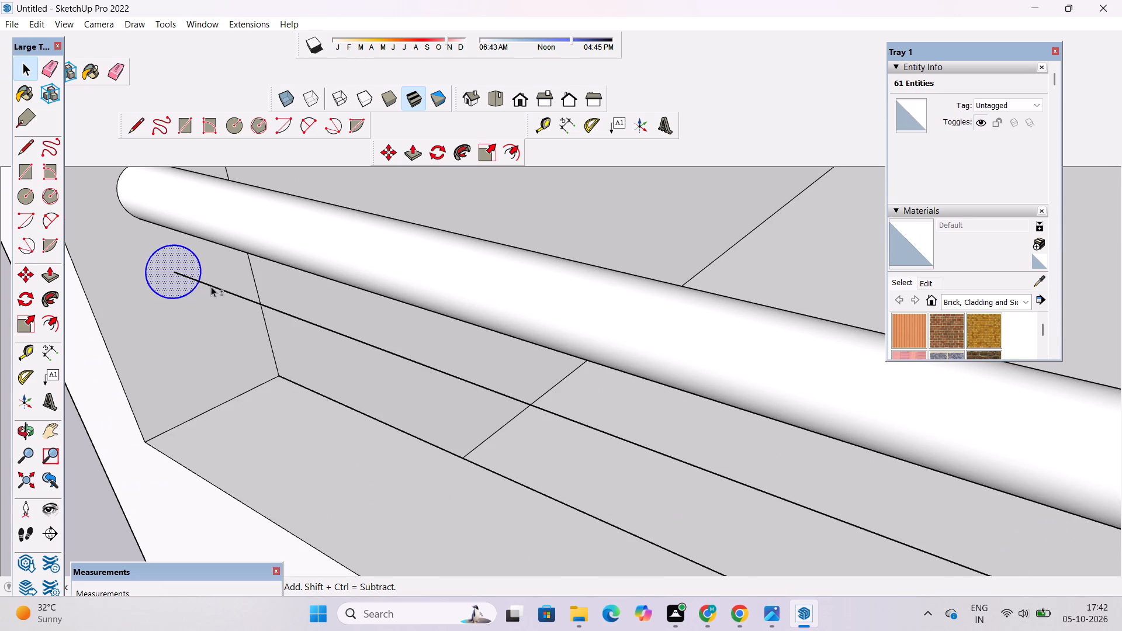
left_click(211, 286, "shift")
scroll(153, 273, "down", 20, "shift")
scroll(153, 273, "down", 6, "shift")
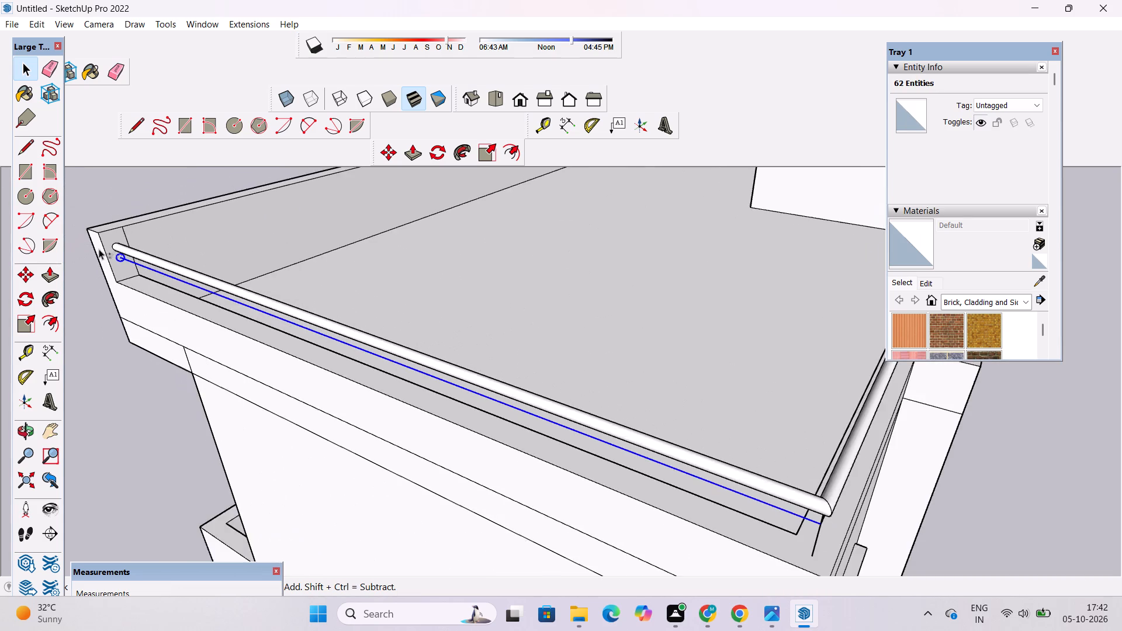
scroll(99, 249, "down", 8, "shift")
scroll(368, 347, "up", 12, "shift")
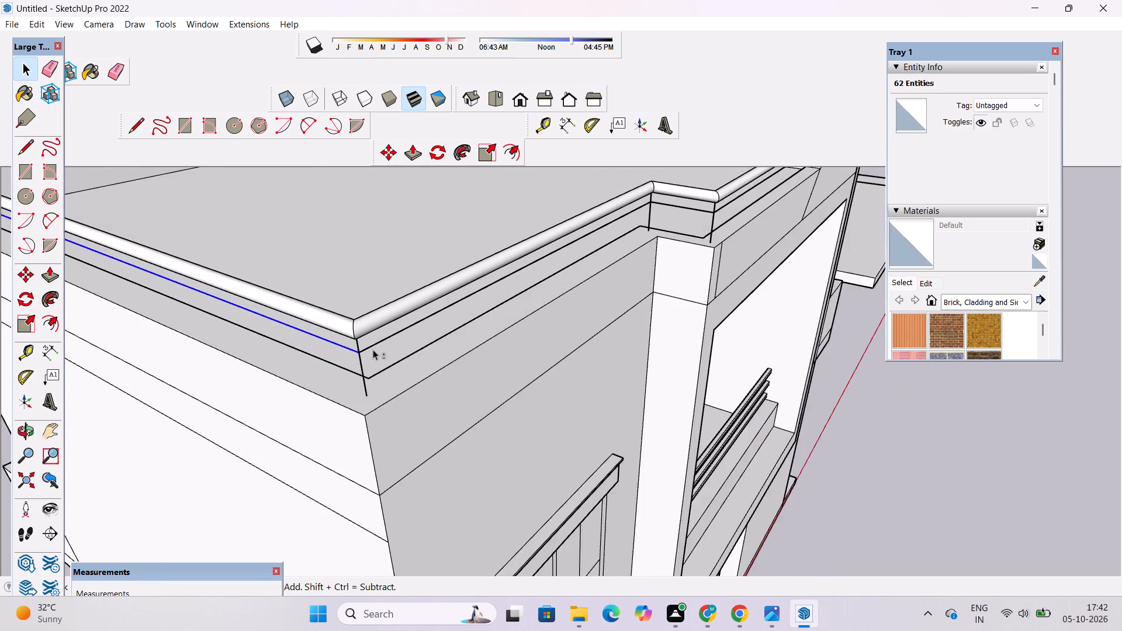
scroll(373, 349, "up", 2, "shift")
double_click(379, 339, "shift")
scroll(198, 346, "down", 10, "shift")
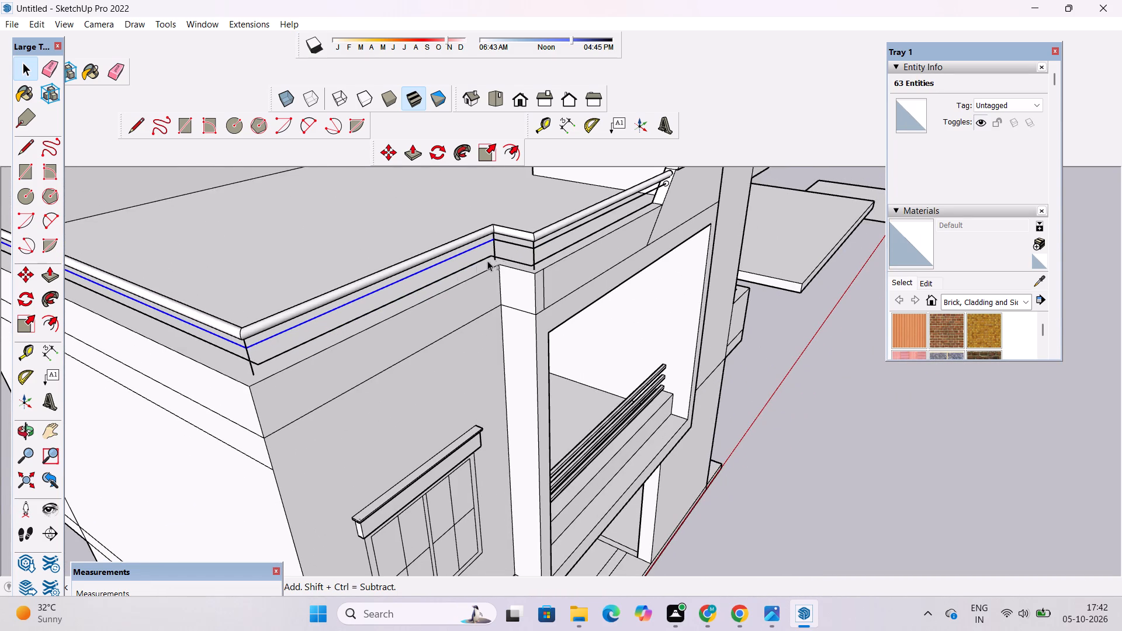
scroll(517, 247, "up", 5, "shift")
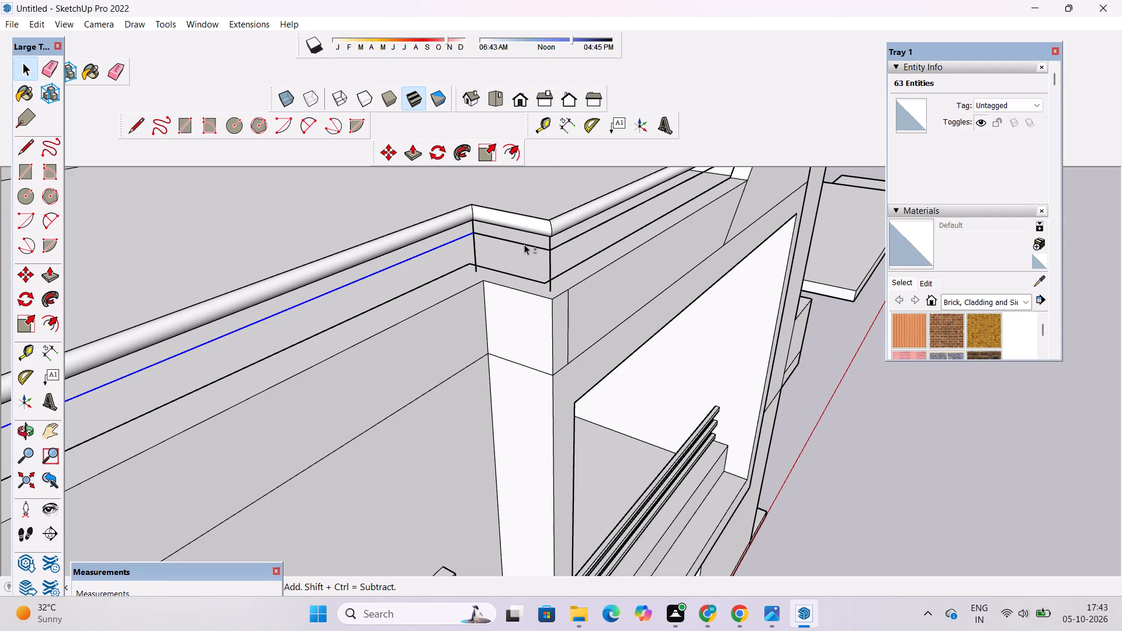
left_click(524, 244, "shift")
scroll(276, 269, "down", 4, "shift")
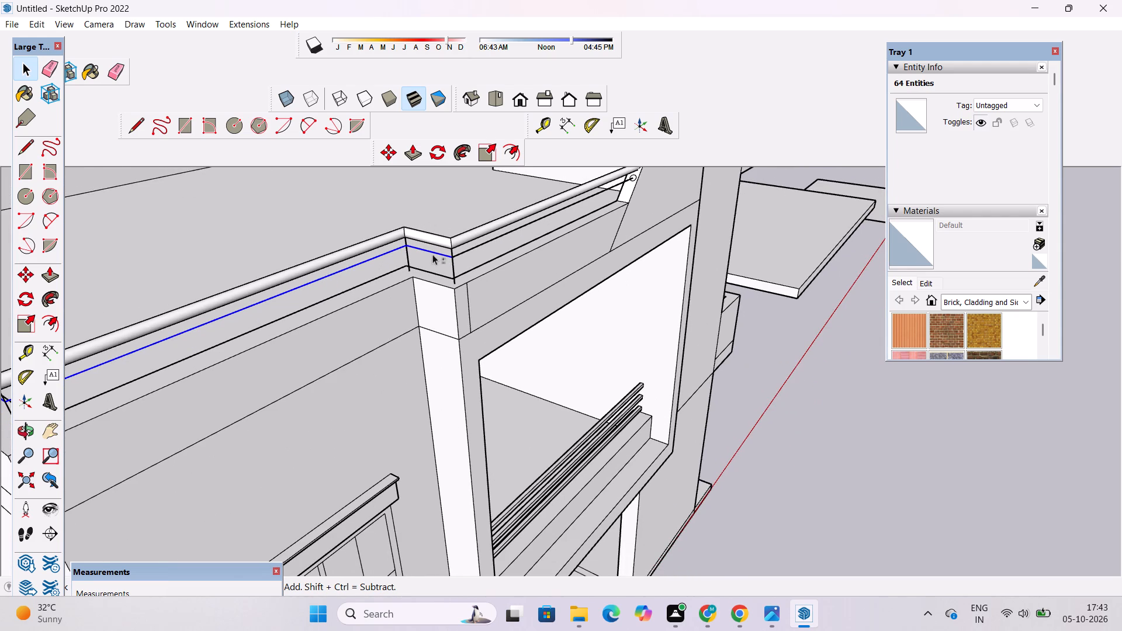
scroll(466, 245, "up", 8, "shift")
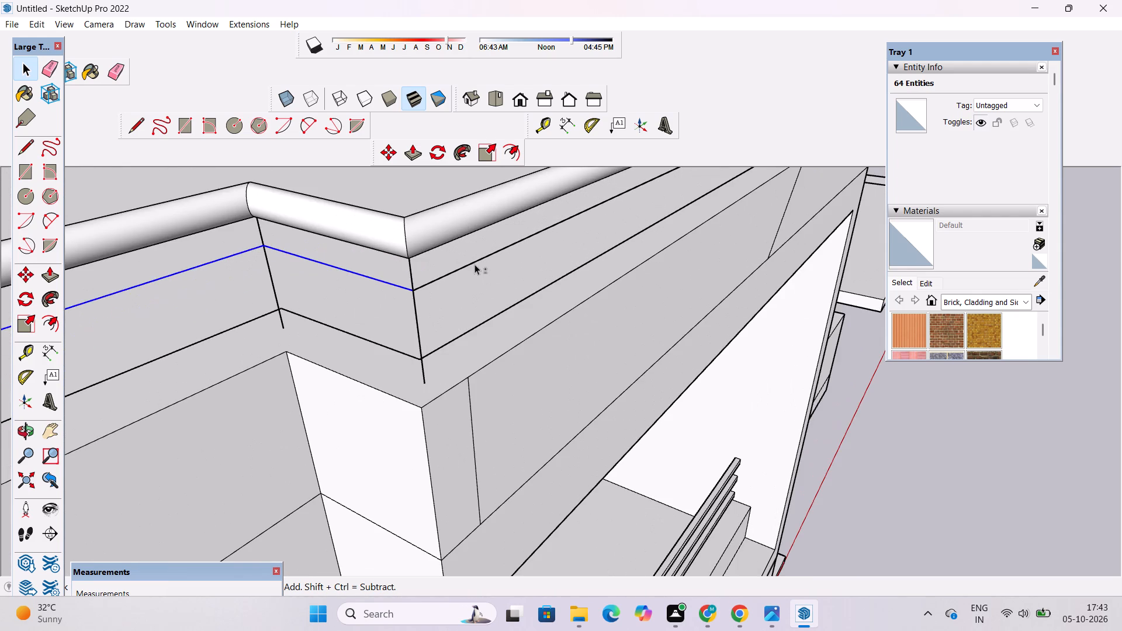
left_click(476, 268, "shift")
scroll(607, 297, "down", 20, "shift")
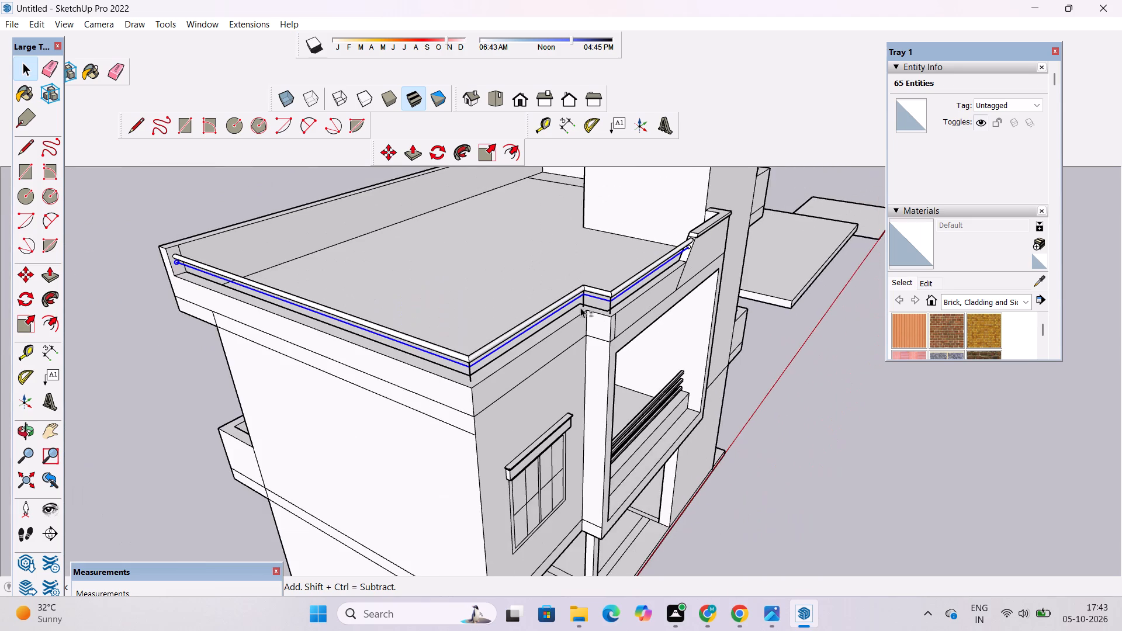
scroll(186, 250, "up", 15, "shift")
scroll(80, 294, "up", 2, "shift")
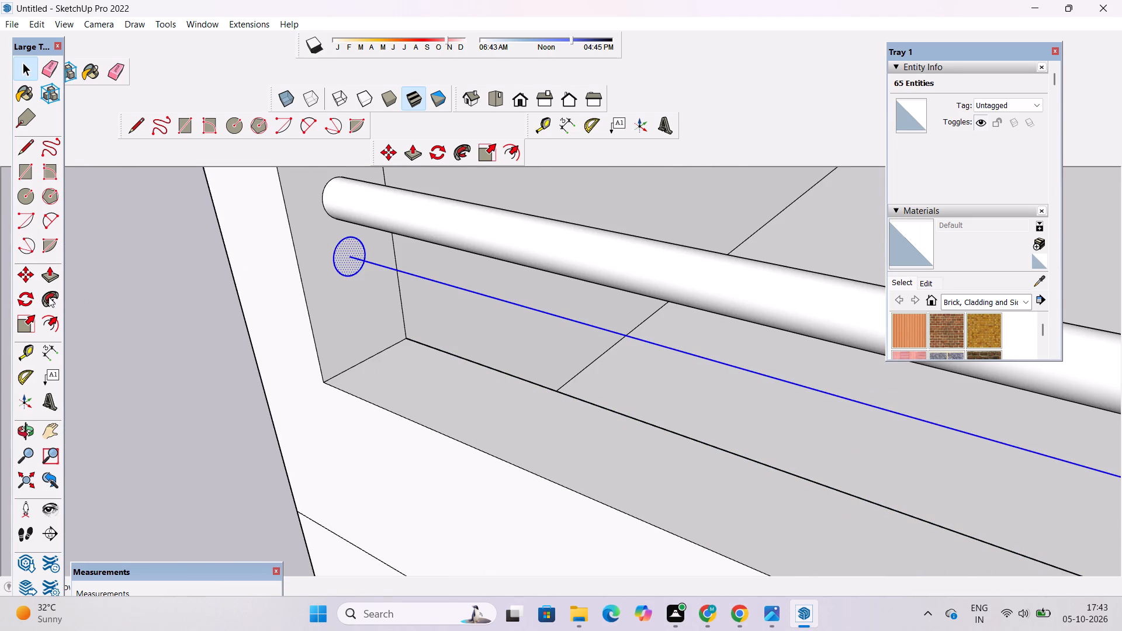
left_click(48, 297, "shift")
left_click(342, 261)
scroll(183, 276, "down", 13)
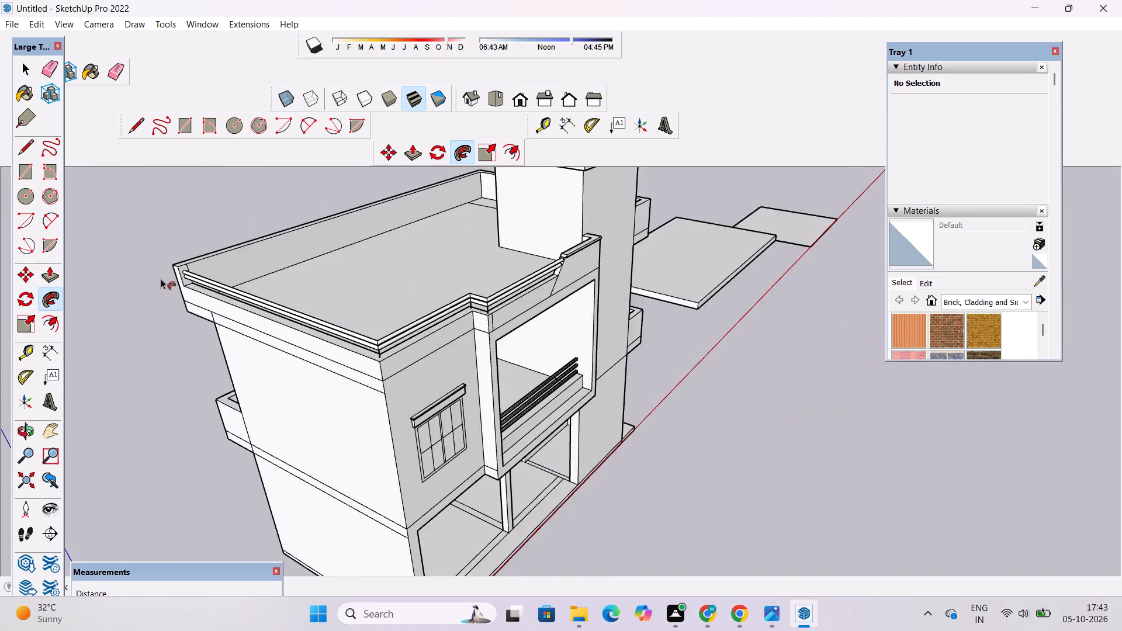
scroll(161, 279, "down", 5)
key("space")
Draw a circle of 3" radius on the parapet top, centred on the foot of the vertical post line at the outer corner.
key("o")
left_click_drag(411, 330, 322, 280)
scroll(295, 265, "up", 5)
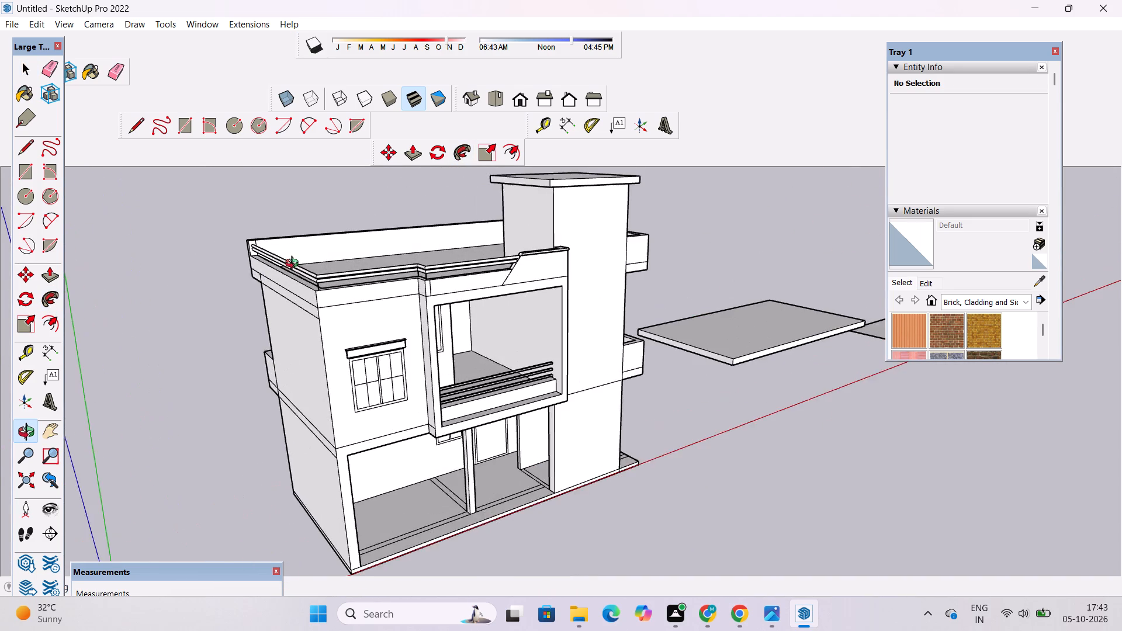
left_click_drag(295, 269, 376, 285, "shift")
scroll(335, 298, "up", 2)
left_click_drag(303, 304, 348, 315, "shift")
scroll(342, 313, "up", 1, "shift")
scroll(343, 316, "up", 7)
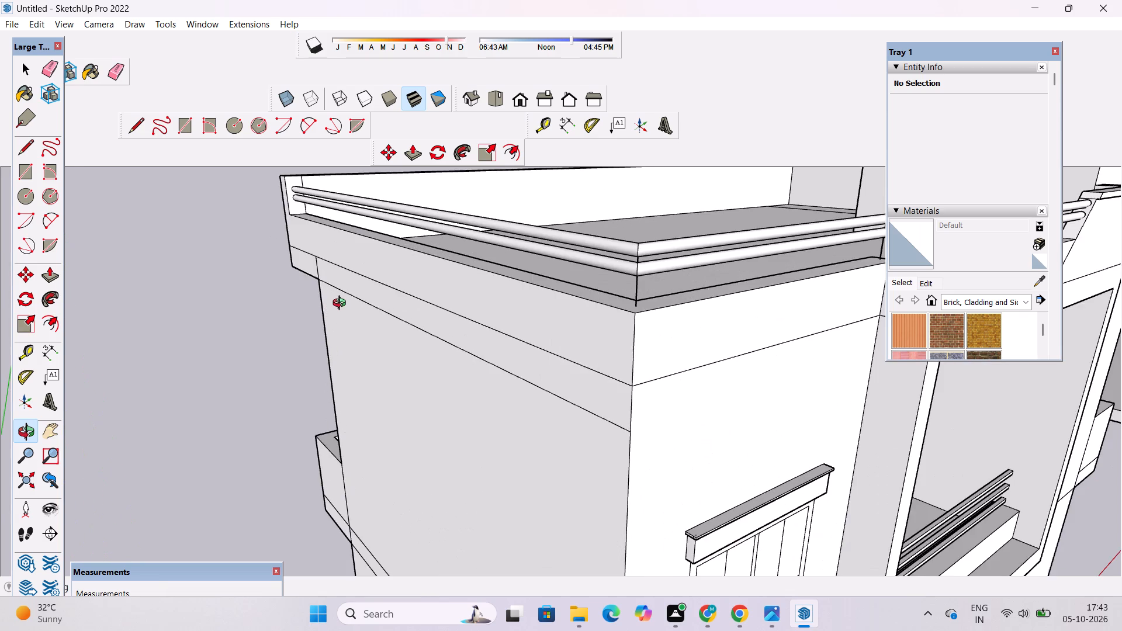
left_click_drag(342, 304, 347, 320)
scroll(346, 320, "down", 4)
left_click_drag(373, 320, 390, 338, "shift")
scroll(389, 331, "up", 2)
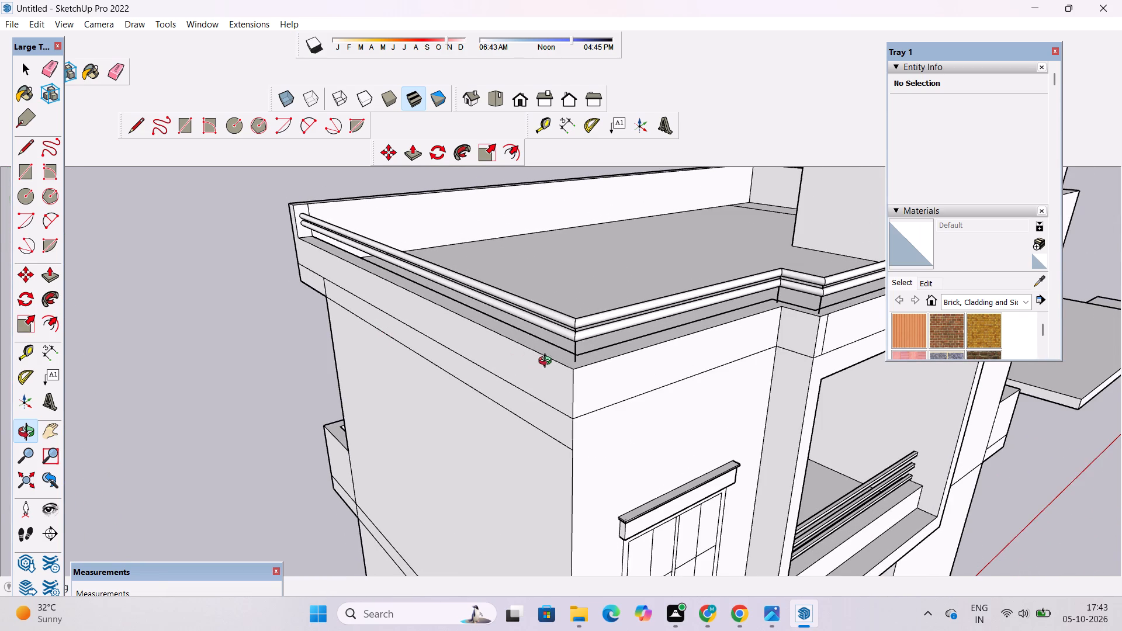
scroll(548, 362, "up", 3)
left_click_drag(589, 360, 539, 374)
scroll(536, 375, "up", 4)
left_click_drag(535, 375, 522, 375, "shift")
left_click_drag(514, 375, 476, 372)
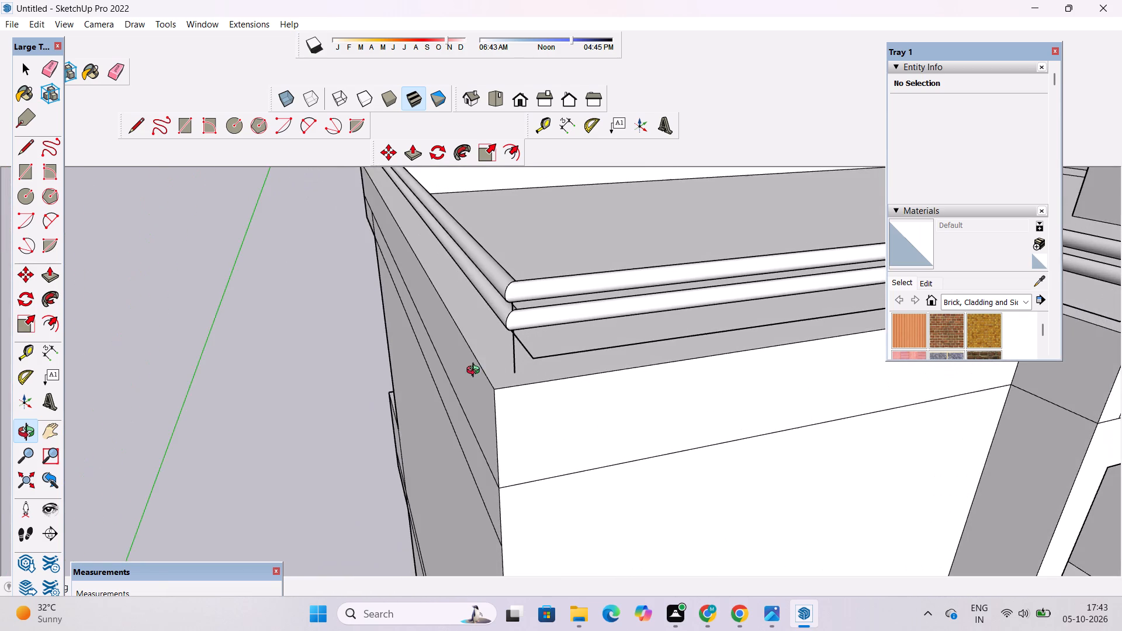
left_click_drag(485, 372, 463, 407)
scroll(489, 405, "up", 3)
left_click_drag(491, 395, 425, 418, "shift")
key("space")
scroll(472, 375, "up", 2)
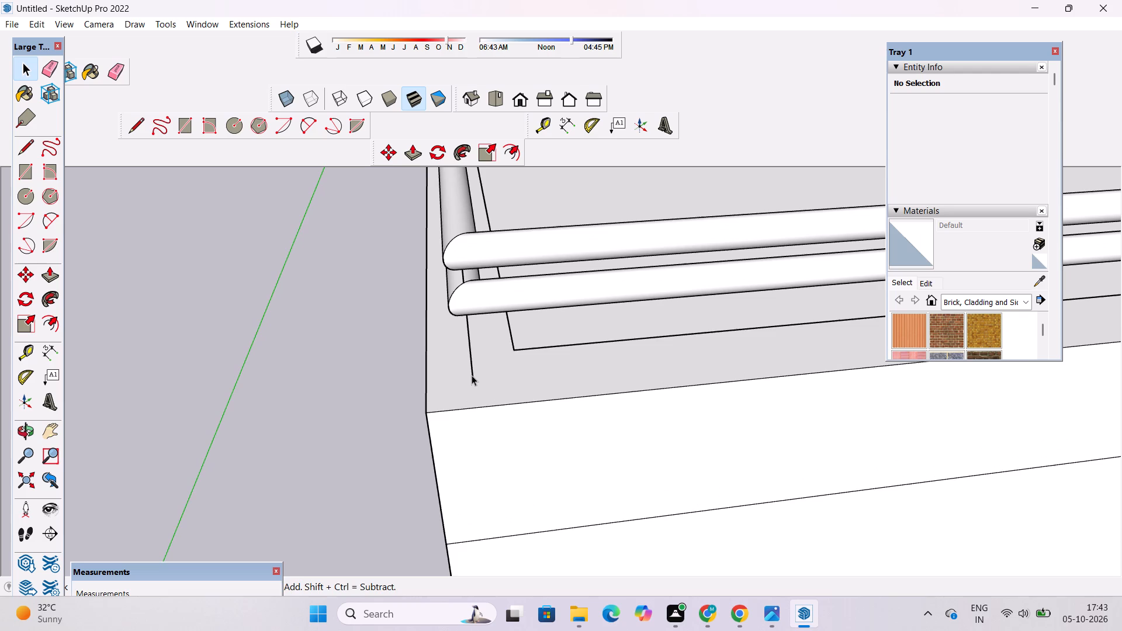
key("c")
scroll(472, 374, "up", 4)
left_click(472, 383)
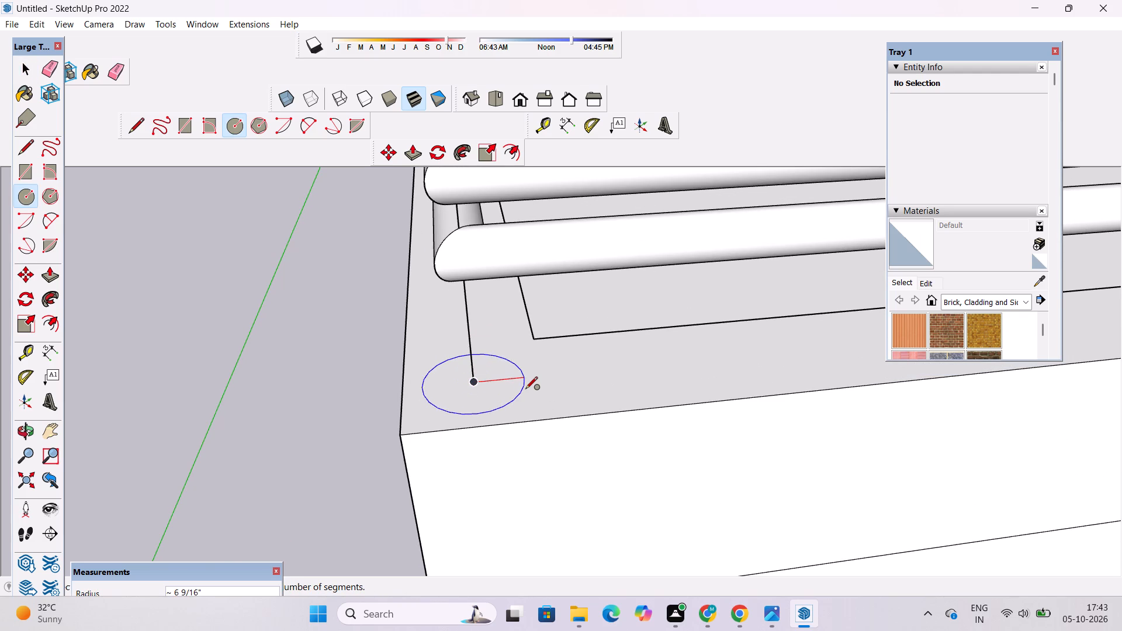
type("3\"")
key("Return")
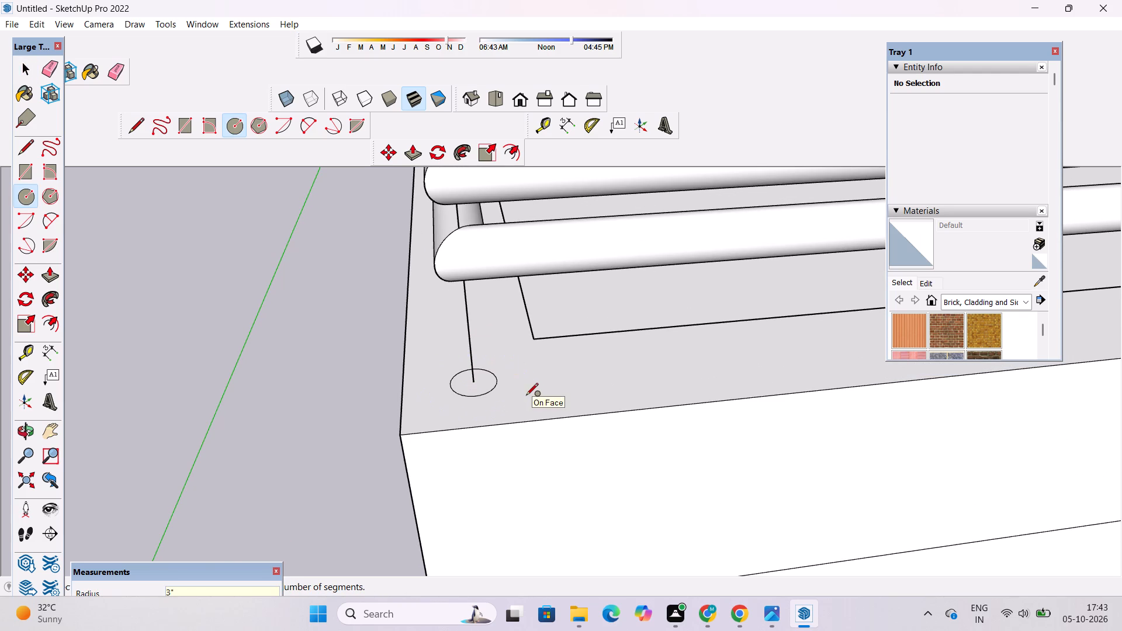
key("space")
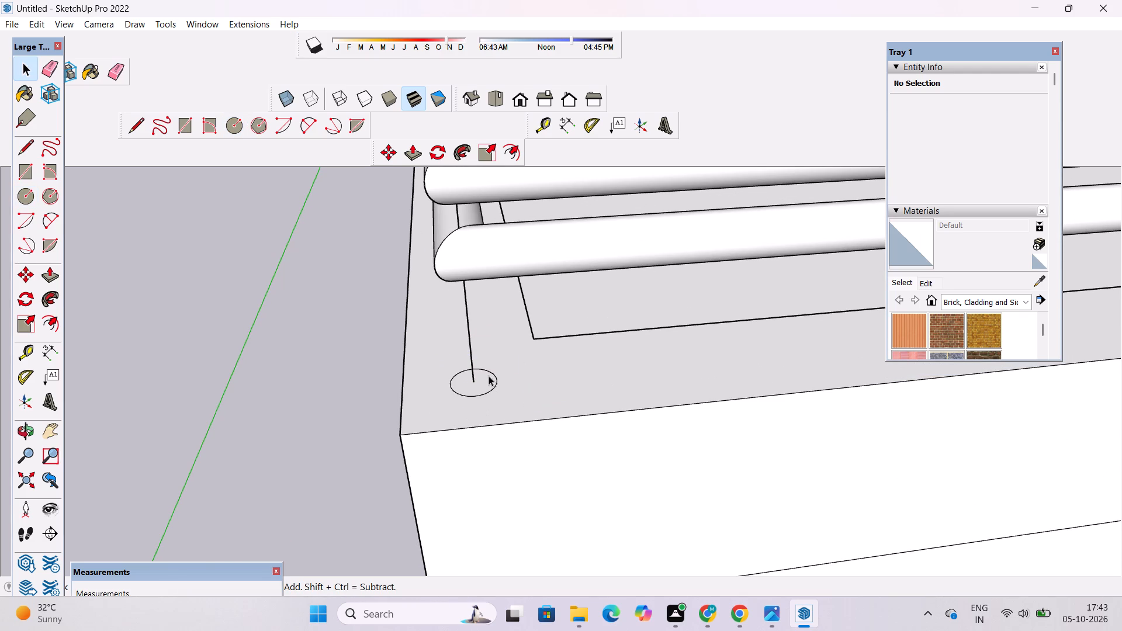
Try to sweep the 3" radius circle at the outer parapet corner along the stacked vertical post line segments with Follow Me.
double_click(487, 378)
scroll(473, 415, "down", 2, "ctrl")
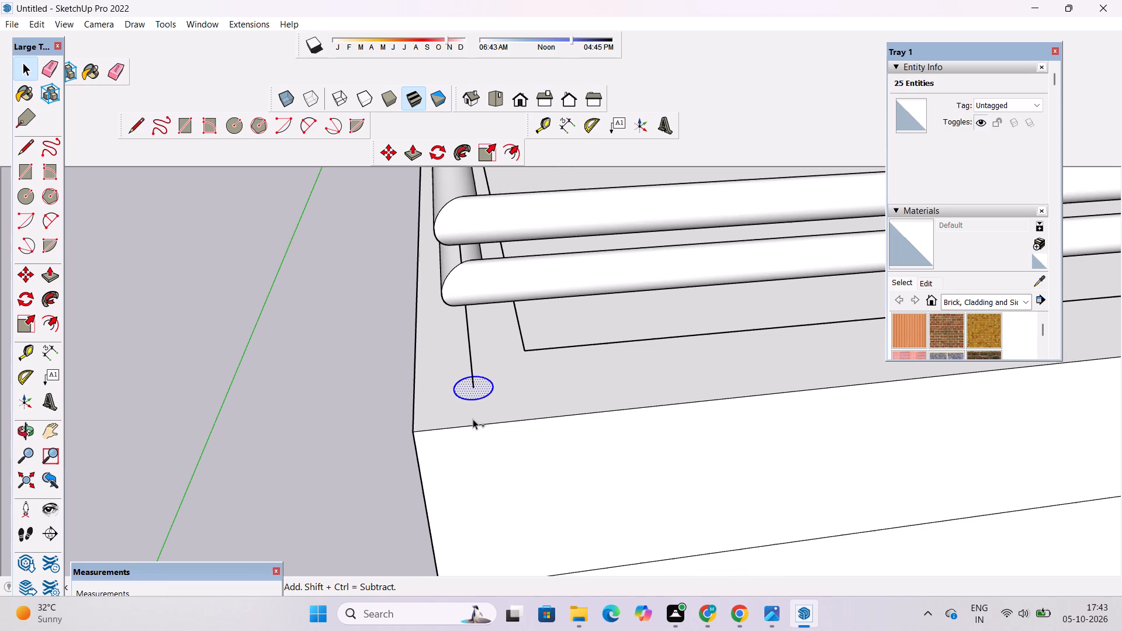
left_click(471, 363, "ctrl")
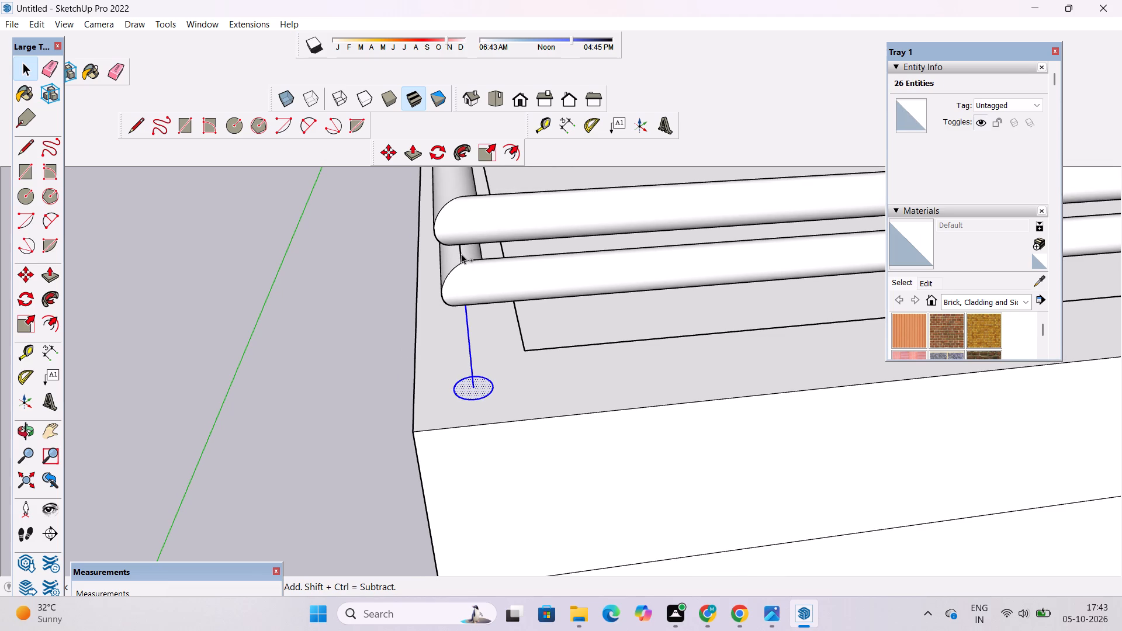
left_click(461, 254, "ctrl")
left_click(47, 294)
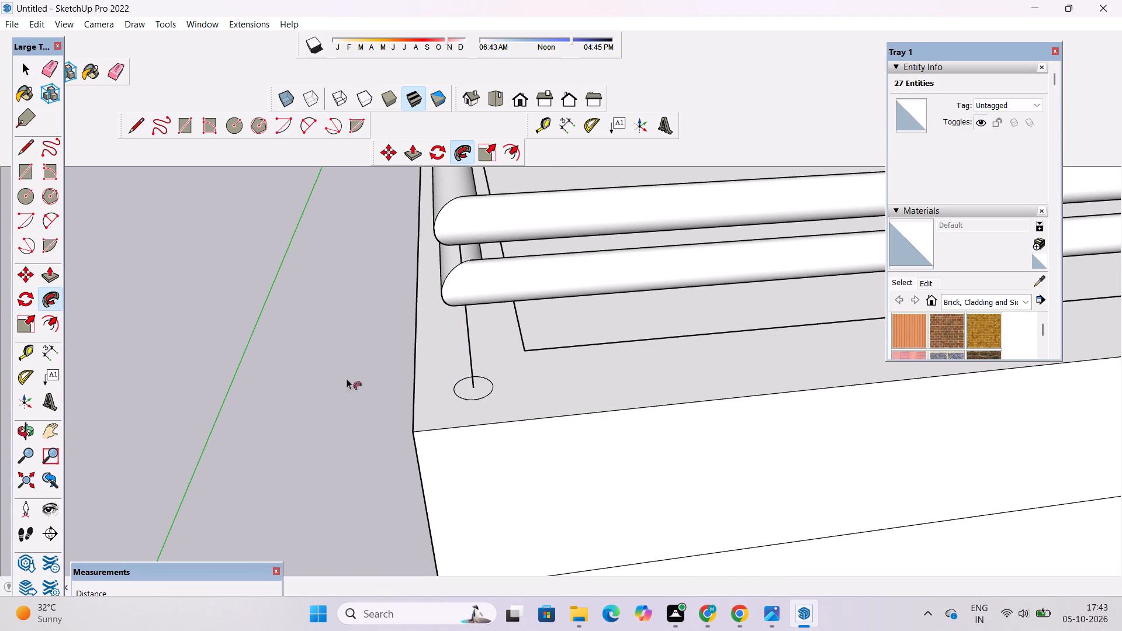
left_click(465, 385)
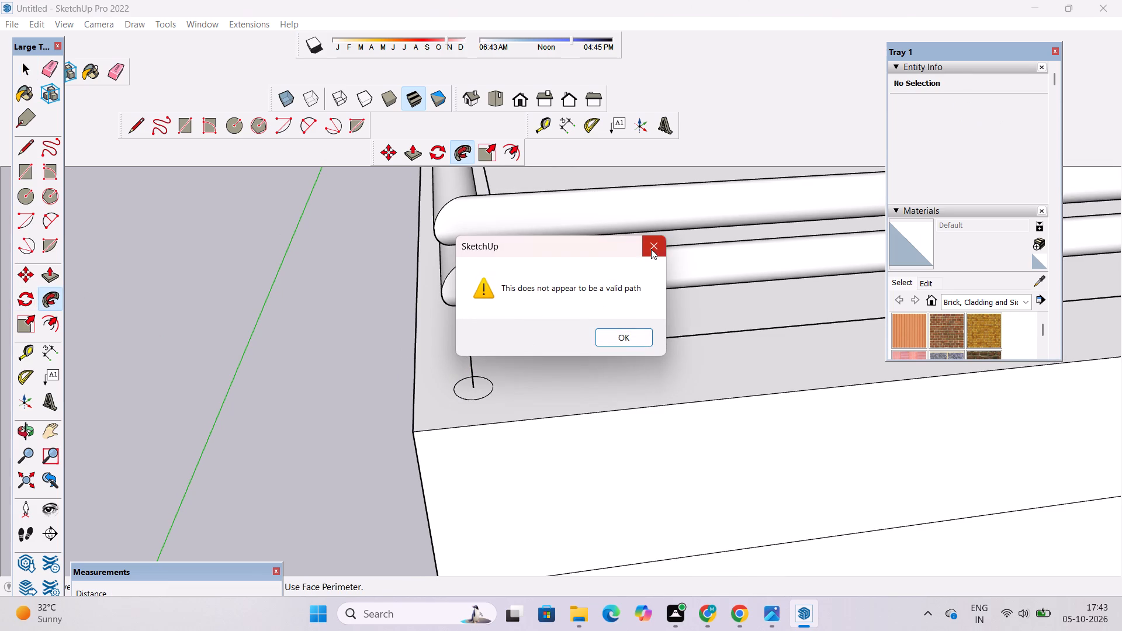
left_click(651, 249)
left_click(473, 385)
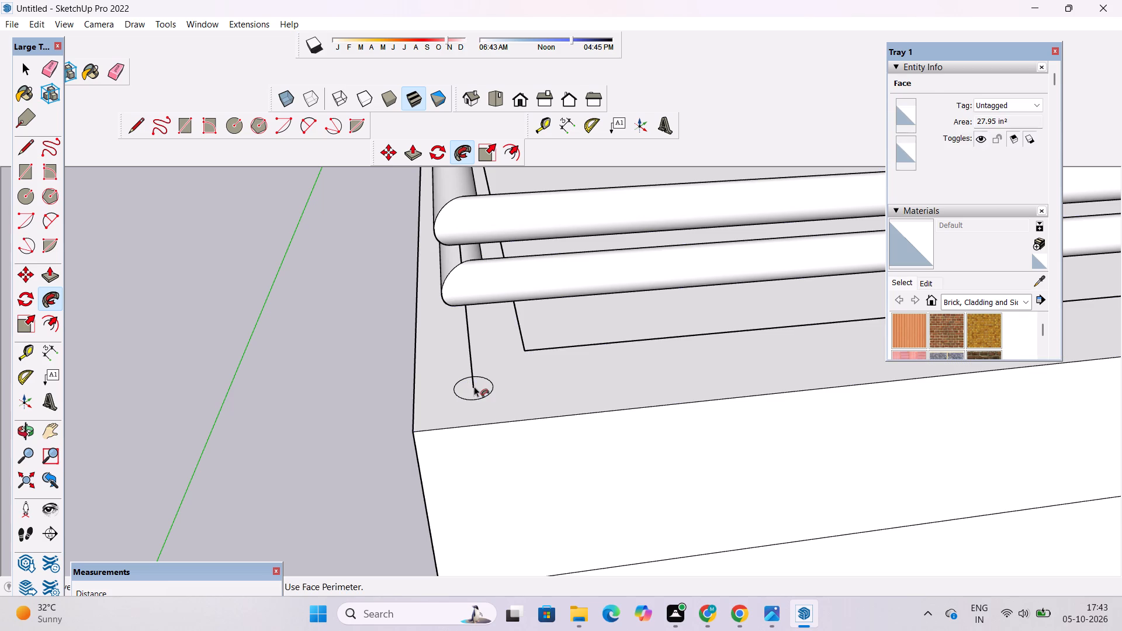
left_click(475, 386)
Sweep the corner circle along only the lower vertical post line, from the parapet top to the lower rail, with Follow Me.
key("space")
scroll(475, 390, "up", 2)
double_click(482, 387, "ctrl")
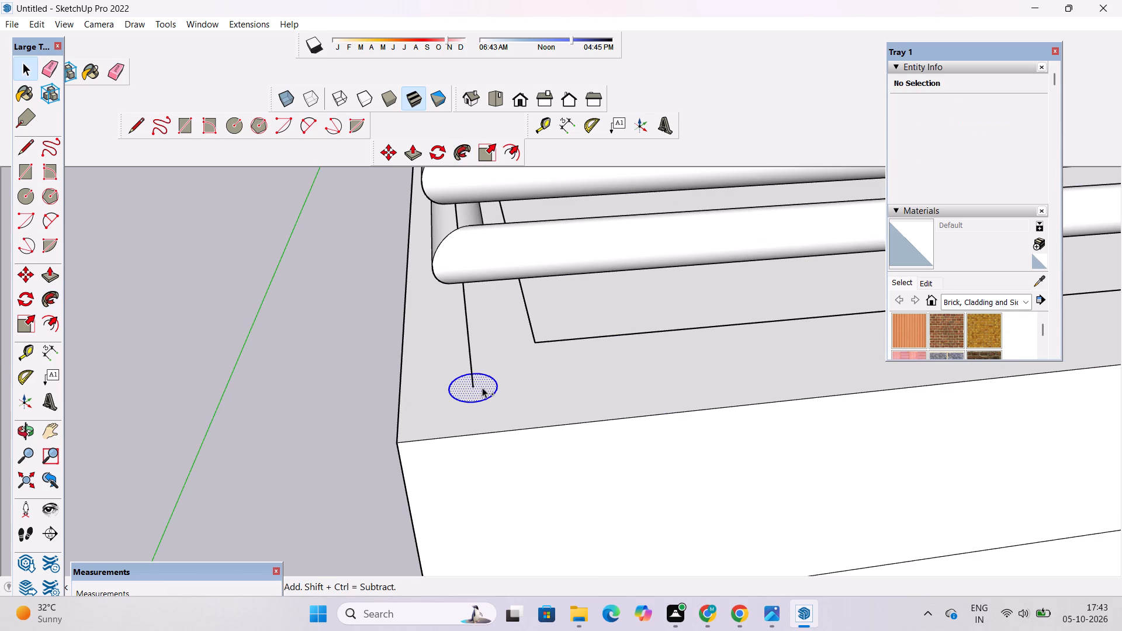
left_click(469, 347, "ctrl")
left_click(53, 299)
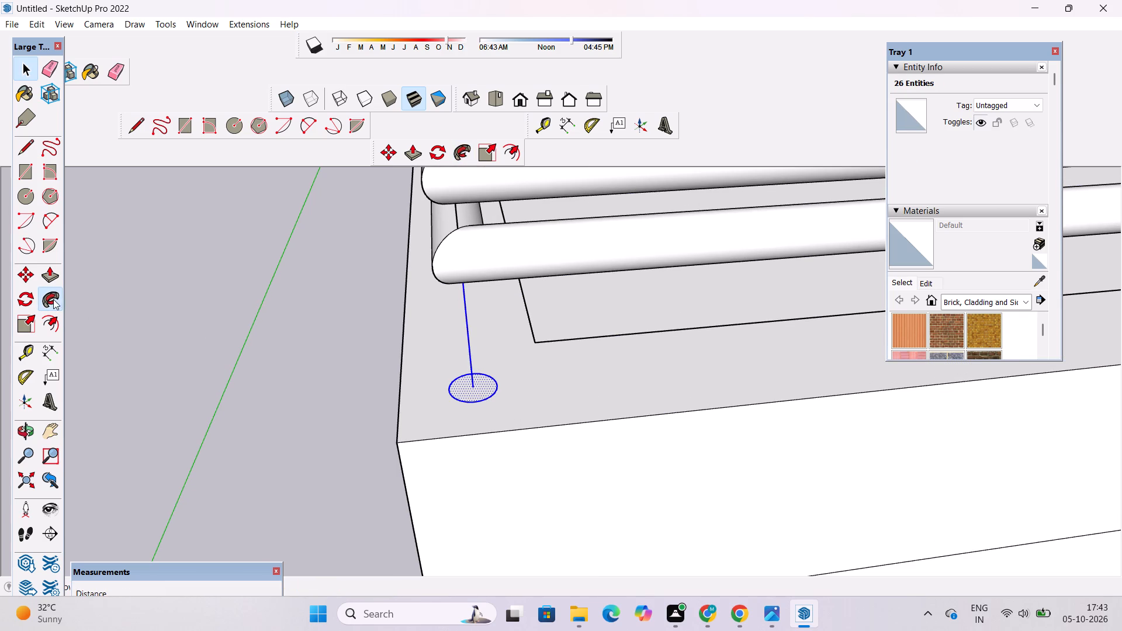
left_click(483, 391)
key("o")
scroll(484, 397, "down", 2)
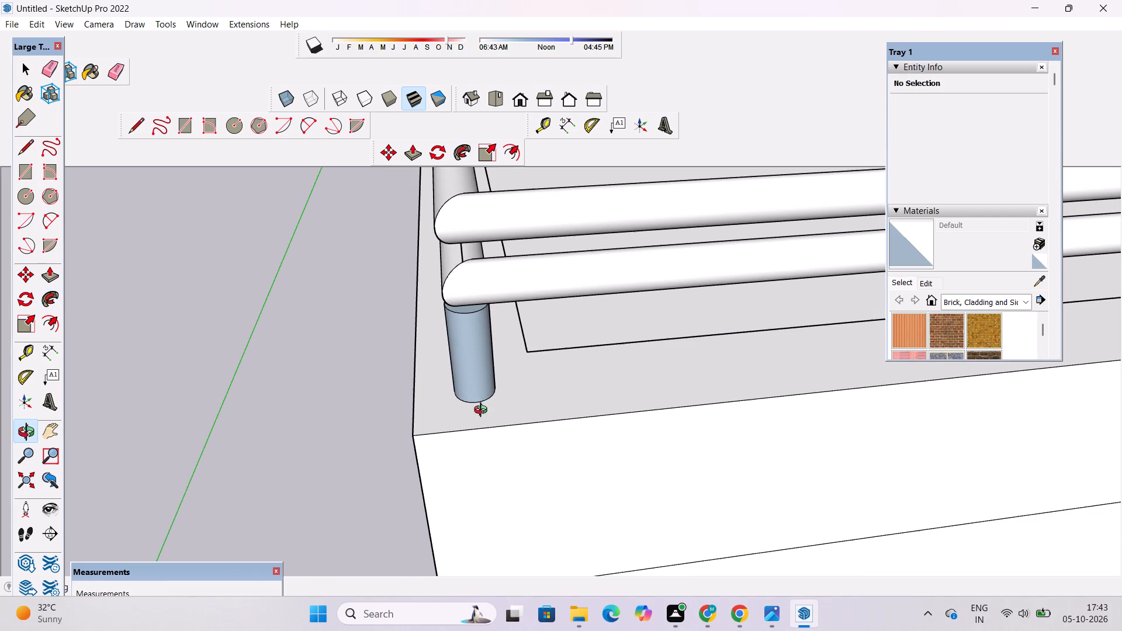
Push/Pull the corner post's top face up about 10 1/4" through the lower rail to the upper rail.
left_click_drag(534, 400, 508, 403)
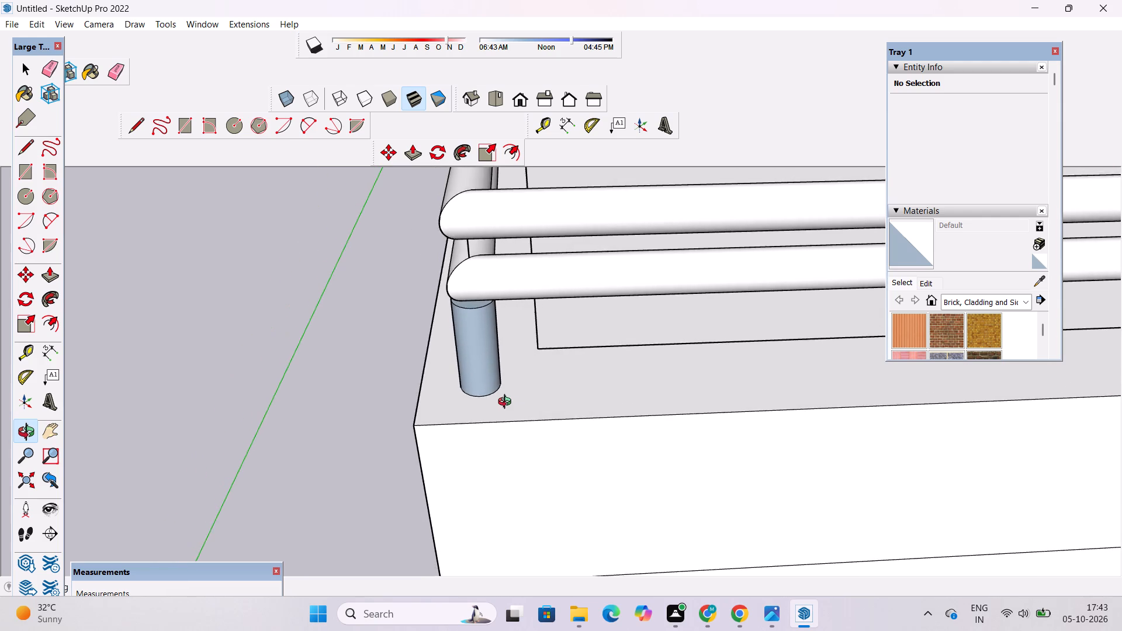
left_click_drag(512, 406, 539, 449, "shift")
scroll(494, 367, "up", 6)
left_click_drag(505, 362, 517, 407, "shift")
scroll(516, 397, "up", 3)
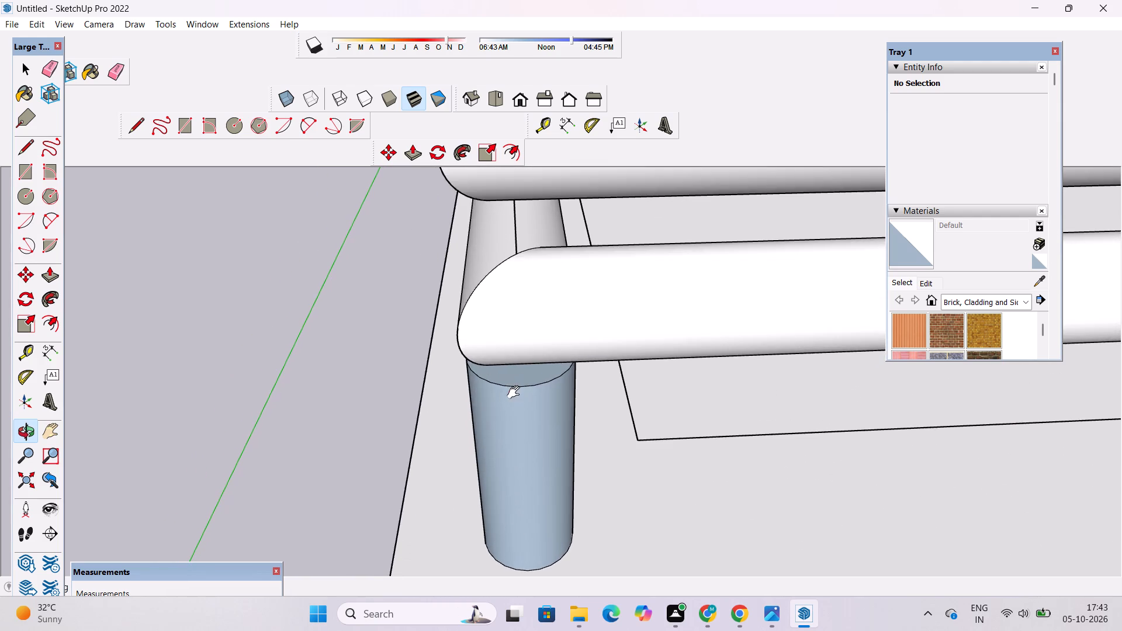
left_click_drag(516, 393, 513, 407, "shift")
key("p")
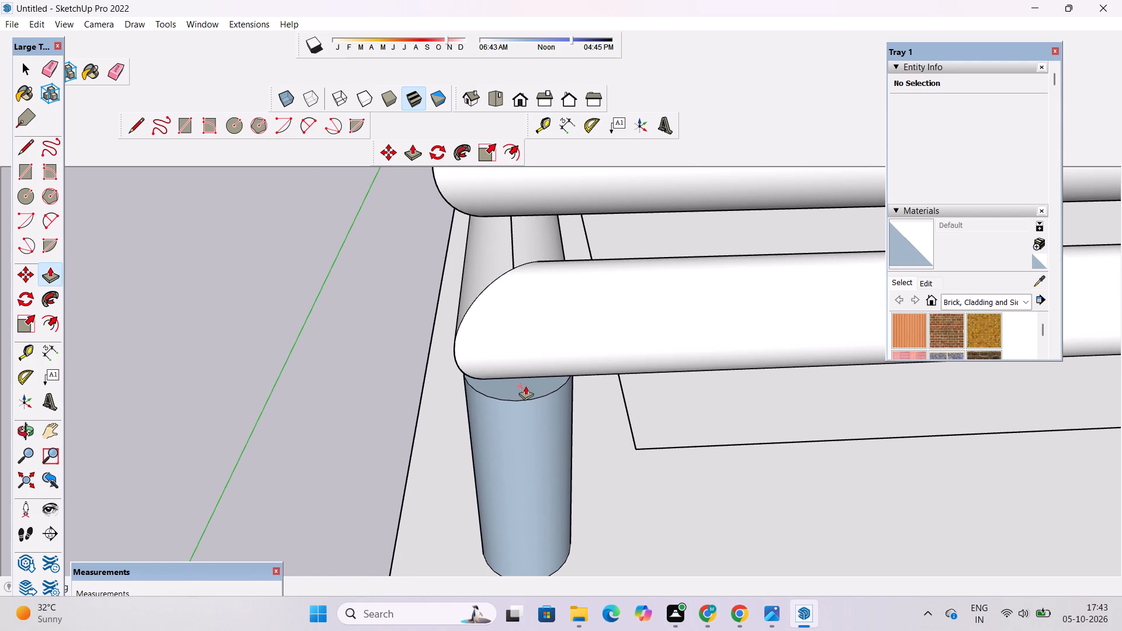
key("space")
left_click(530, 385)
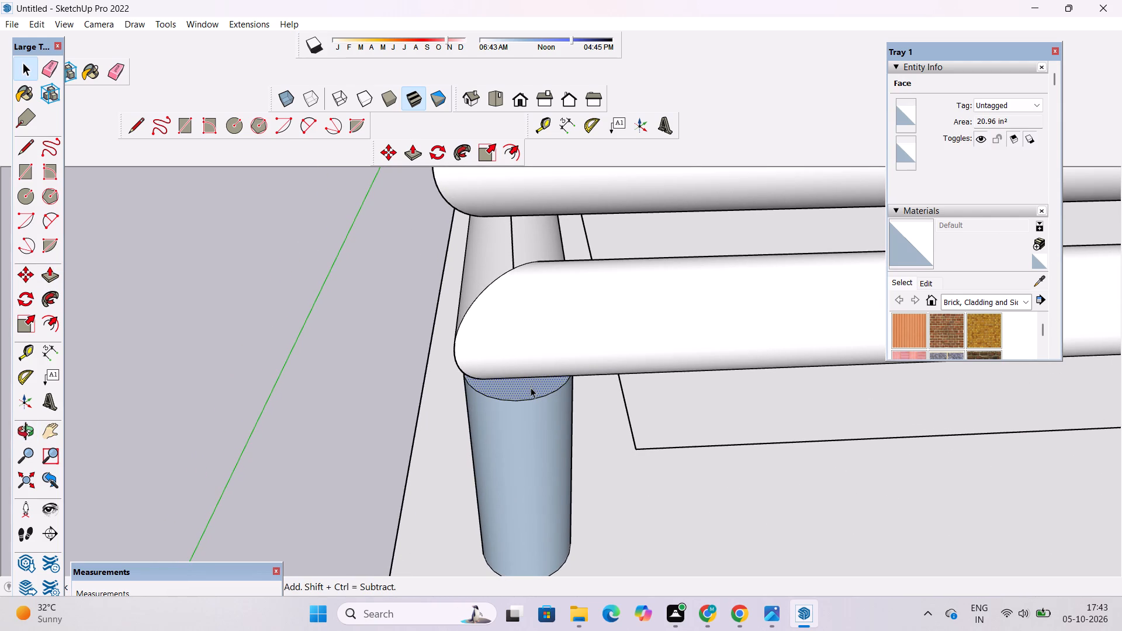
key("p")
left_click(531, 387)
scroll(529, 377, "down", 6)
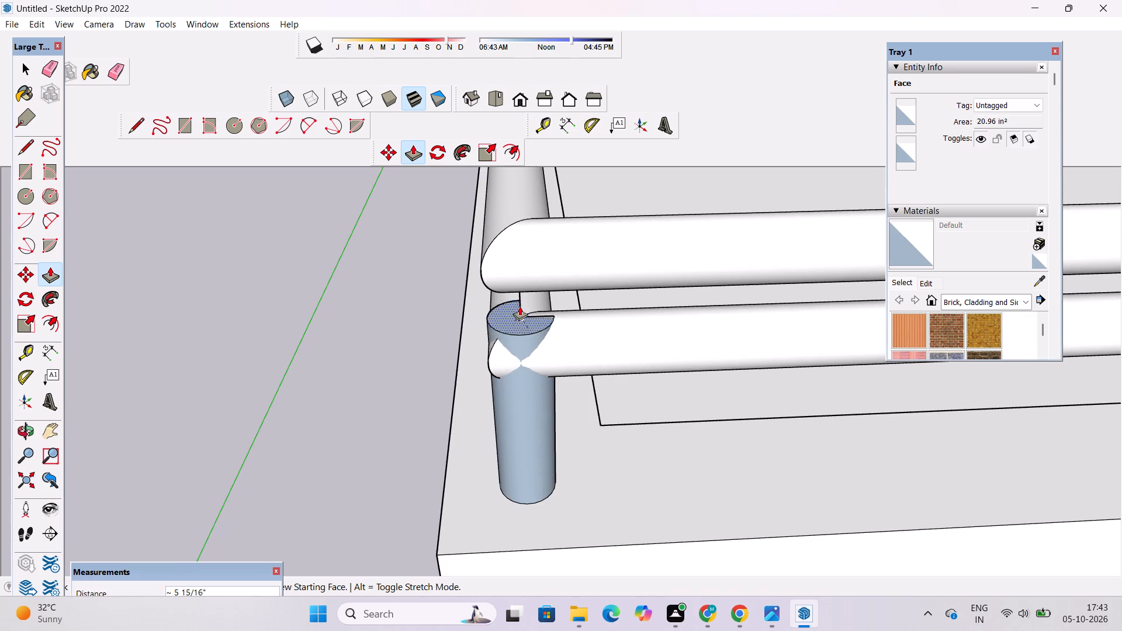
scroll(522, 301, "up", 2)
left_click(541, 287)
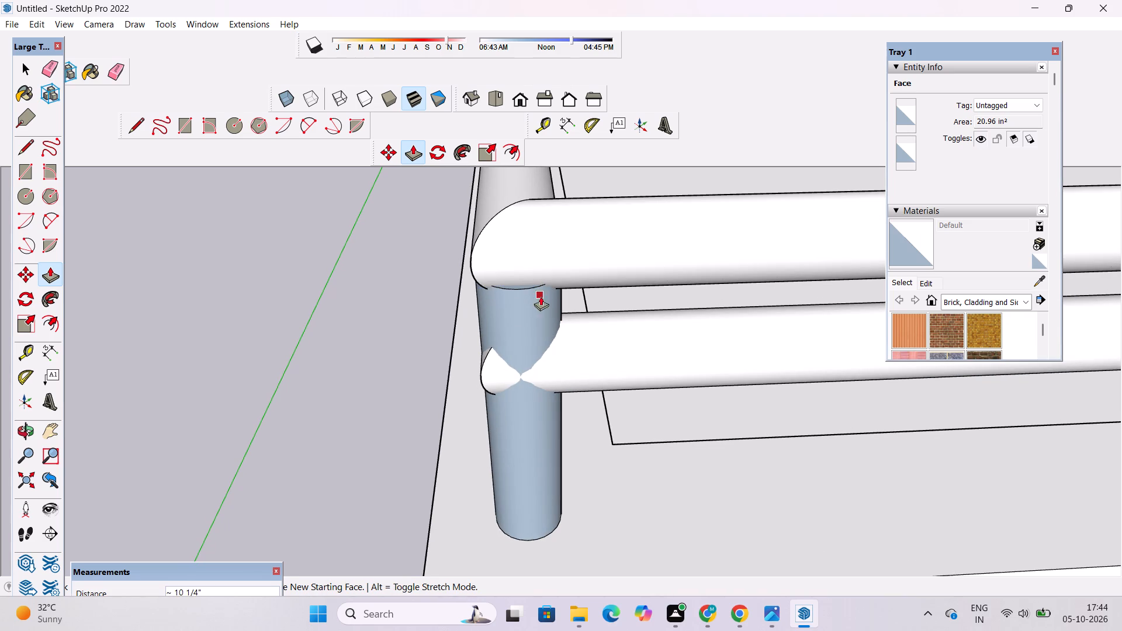
Examine the corner post and the roof pipe railings from several angles around the building and up close.
key("o")
scroll(494, 307, "down", 9)
left_click_drag(557, 342, 534, 342)
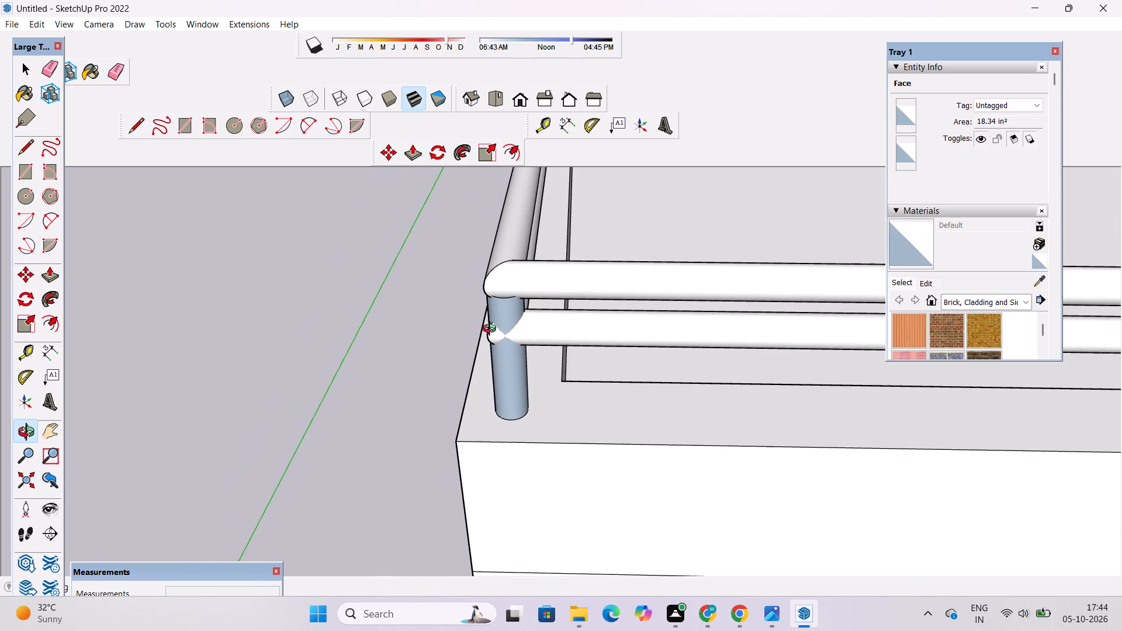
scroll(484, 329, "down", 4)
left_click_drag(401, 365, 465, 384)
scroll(458, 383, "down", 1)
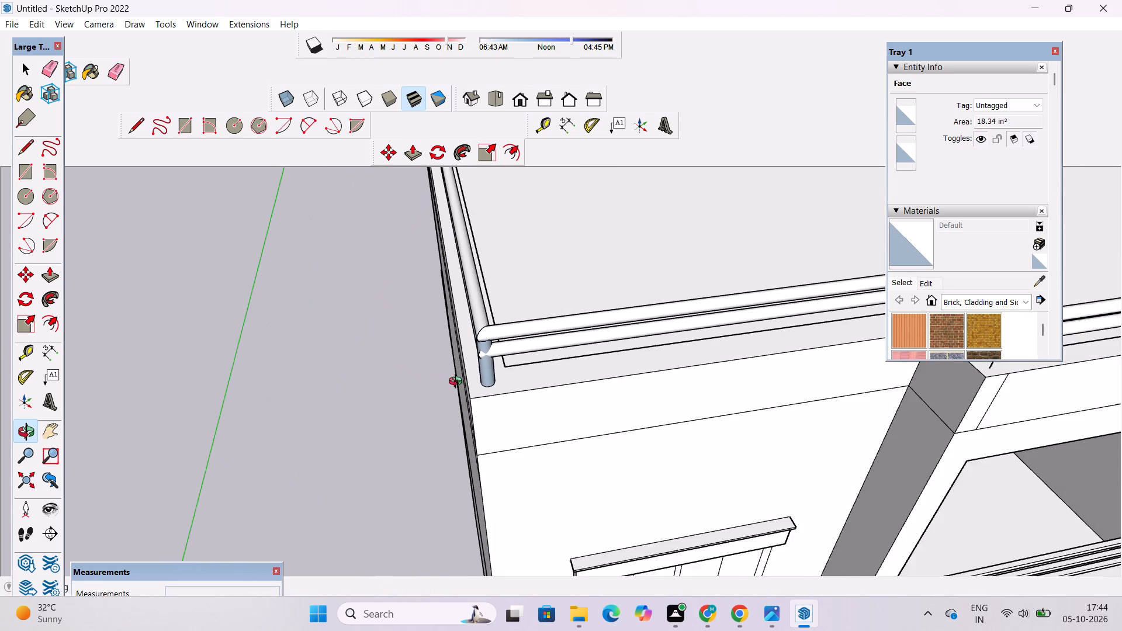
scroll(458, 383, "down", 4)
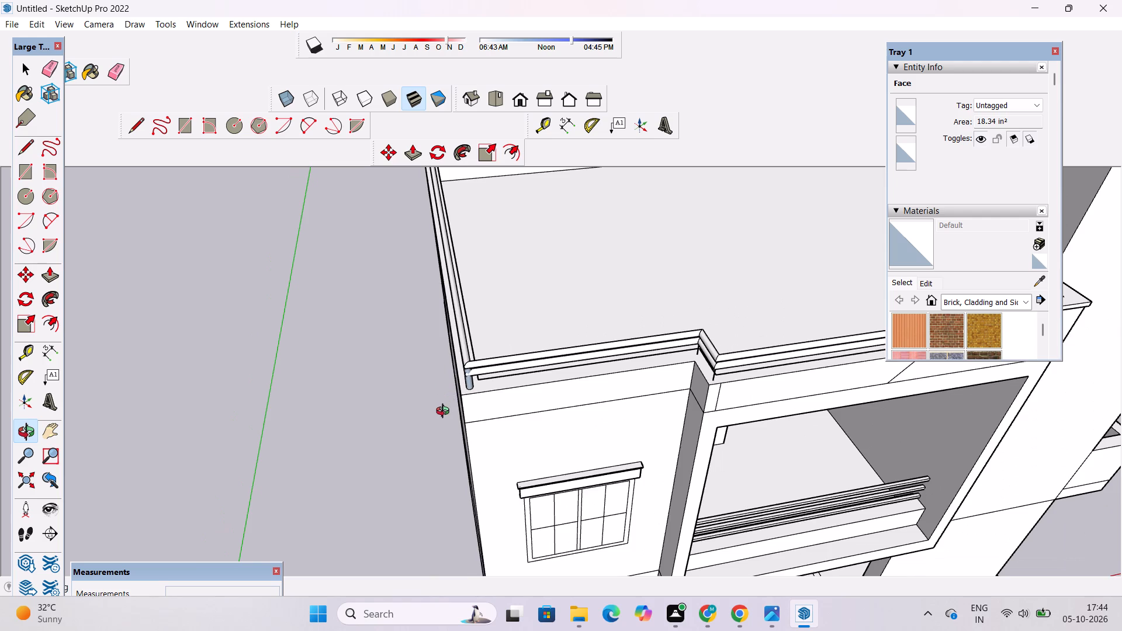
left_click_drag(445, 412, 482, 422)
scroll(503, 408, "down", 4)
left_click_drag(482, 436, 493, 372)
left_click_drag(612, 382, 509, 384)
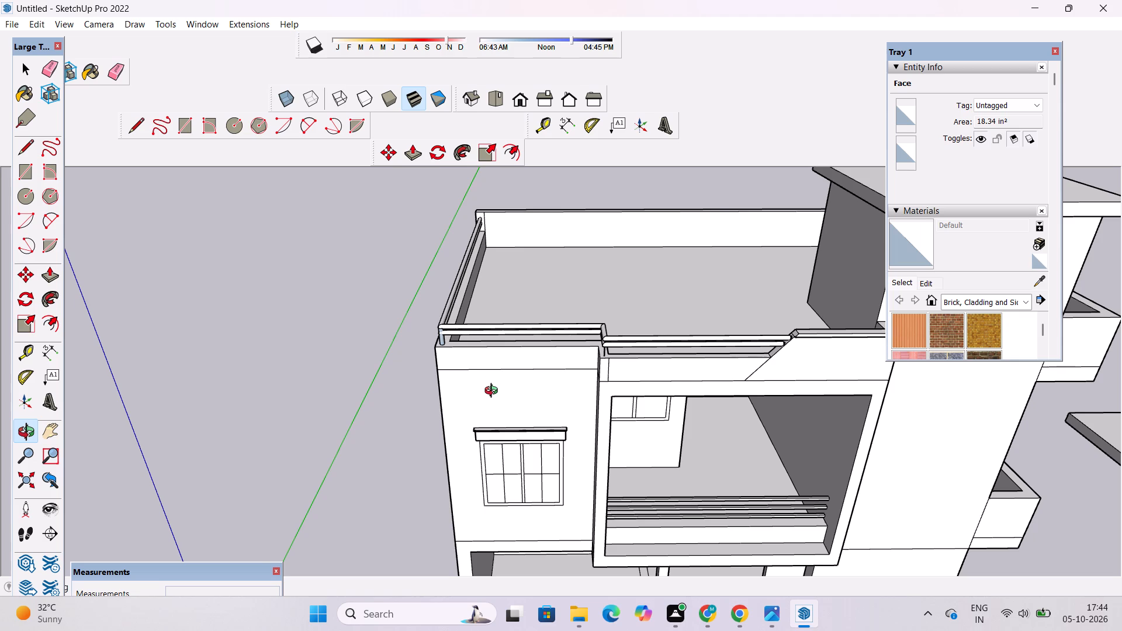
scroll(497, 392, "down", 1)
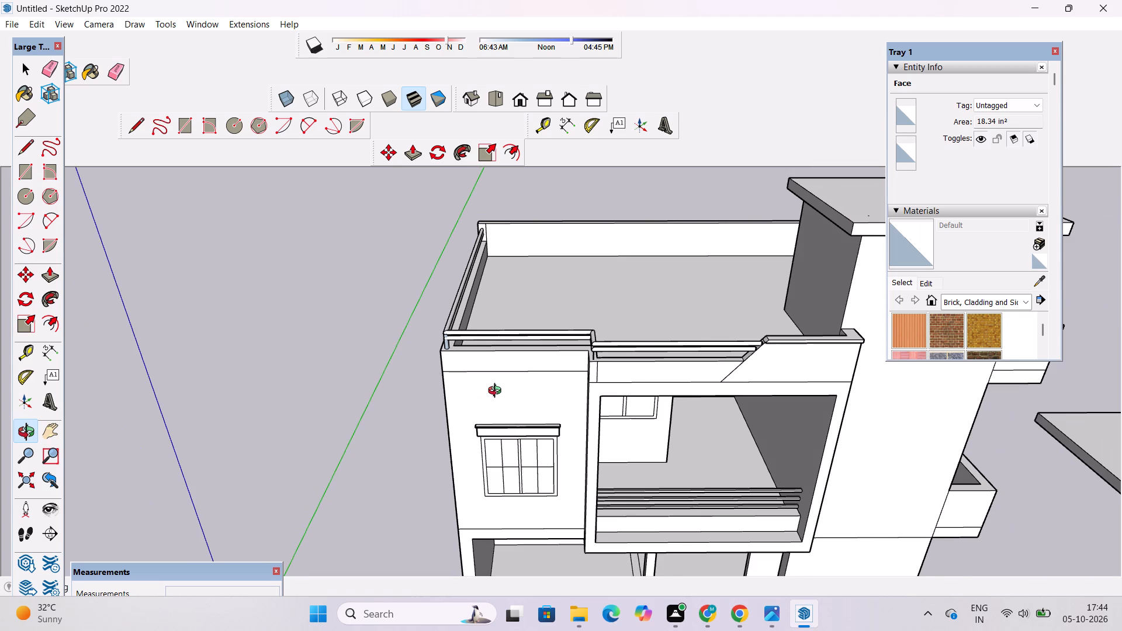
scroll(501, 393, "down", 5)
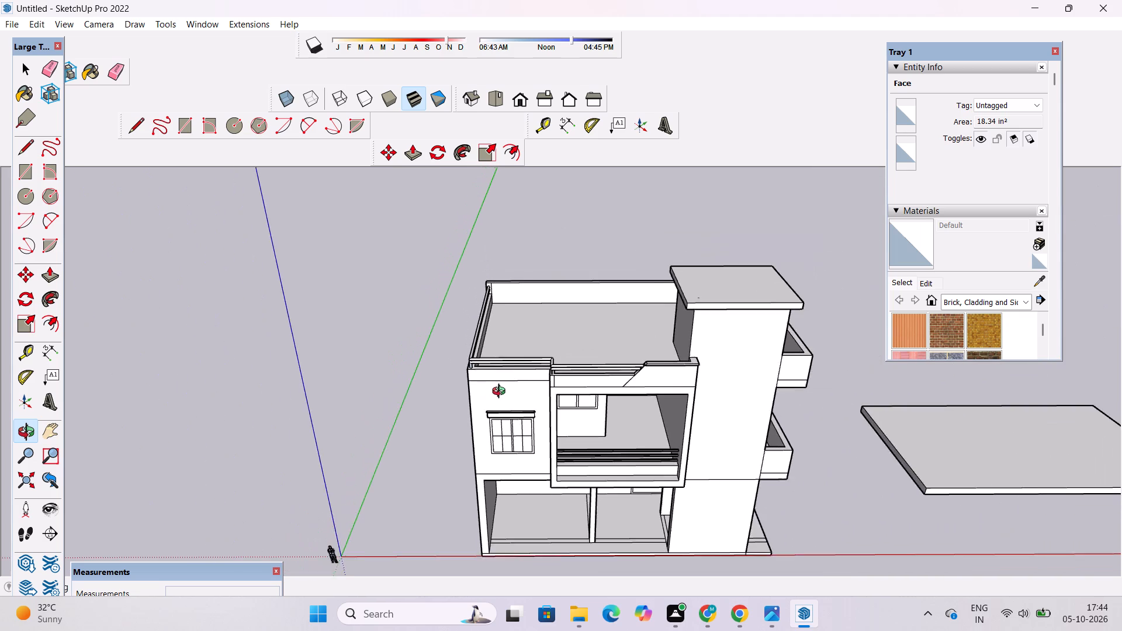
scroll(501, 393, "down", 2)
scroll(501, 393, "up", 7)
left_click_drag(535, 387, 506, 387, "shift")
left_click_drag(506, 387, 560, 402)
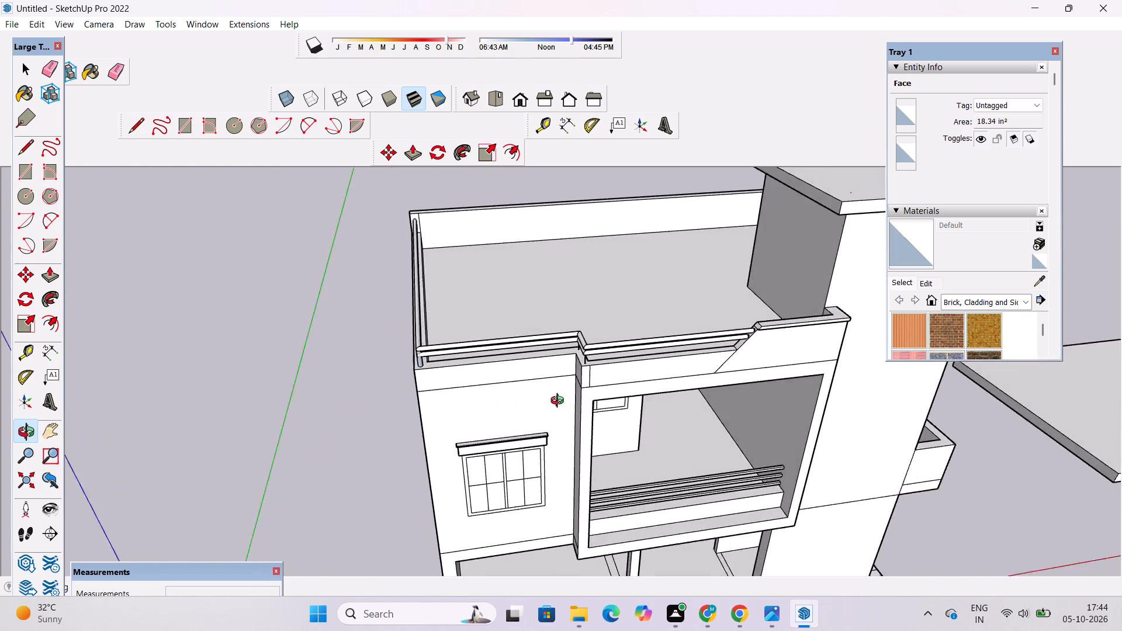
left_click_drag(560, 402, 626, 415)
scroll(562, 403, "down", 2)
left_click_drag(511, 403, 570, 413)
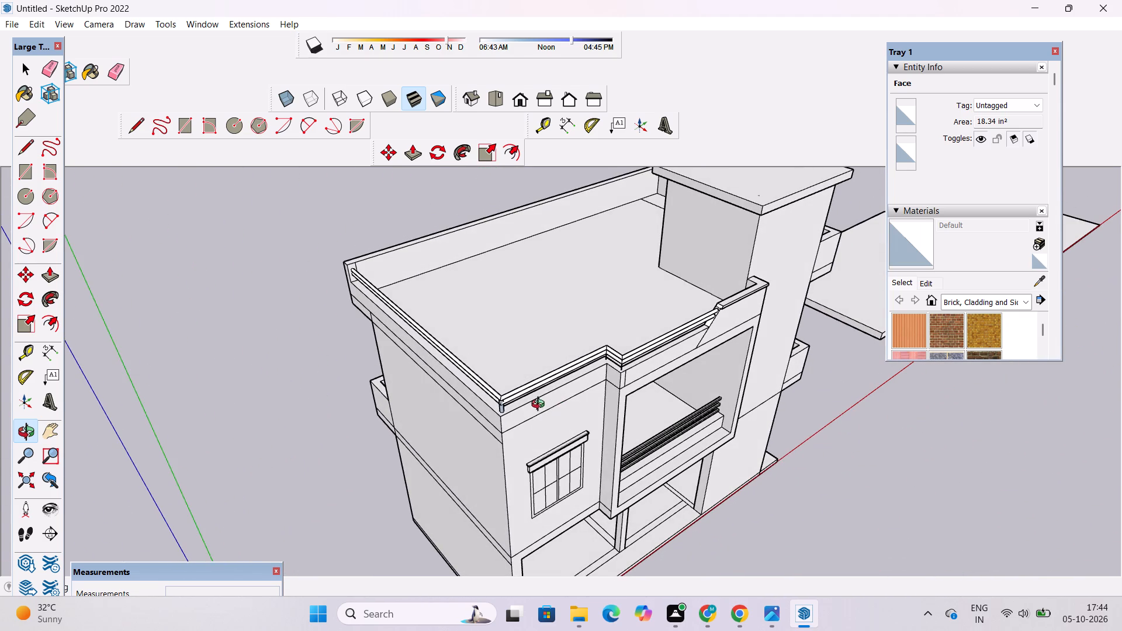
left_click_drag(540, 405, 499, 425, "shift")
scroll(496, 424, "down", 3)
left_click_drag(496, 424, 431, 412)
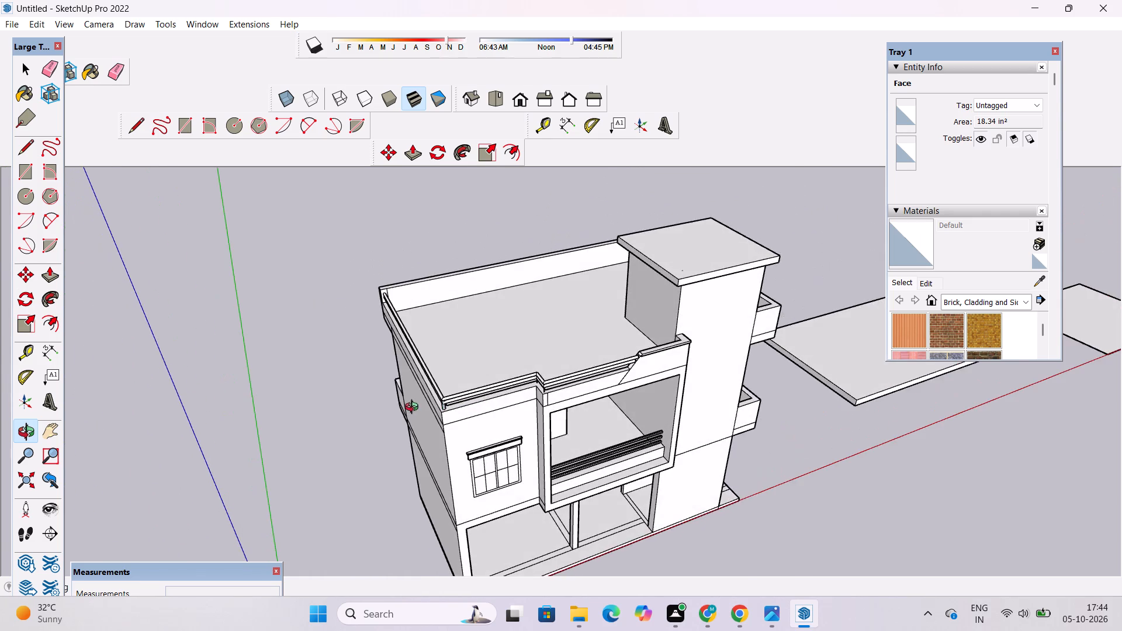
scroll(519, 380, "up", 4)
left_click_drag(563, 428, 435, 390)
left_click_drag(533, 399, 498, 387, "shift")
left_click_drag(505, 409, 482, 404)
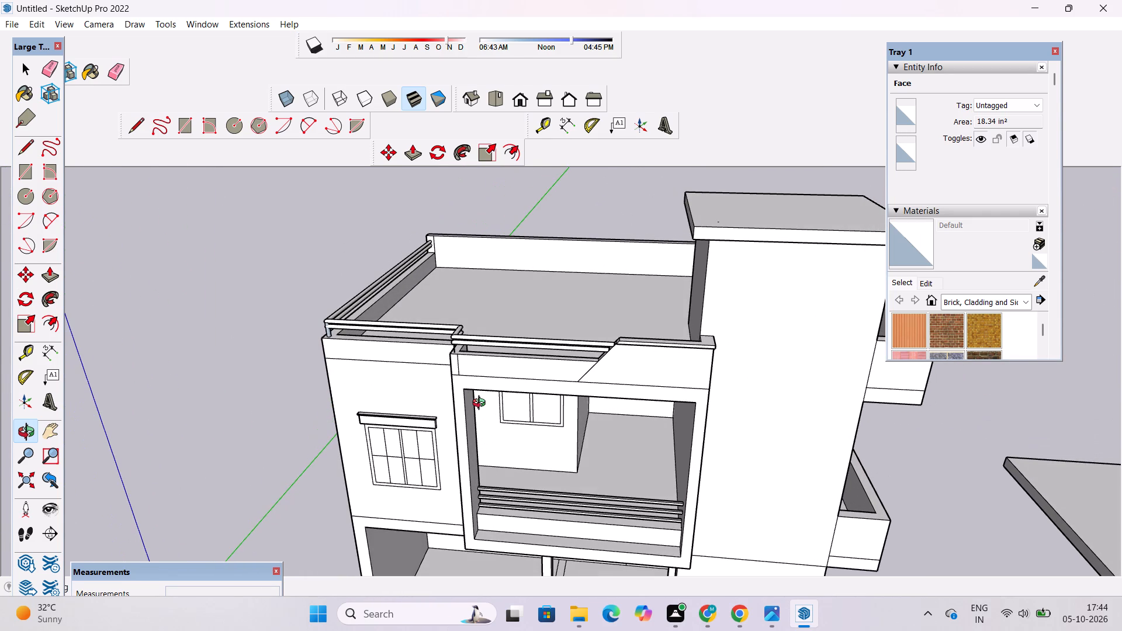
scroll(482, 400, "down", 3)
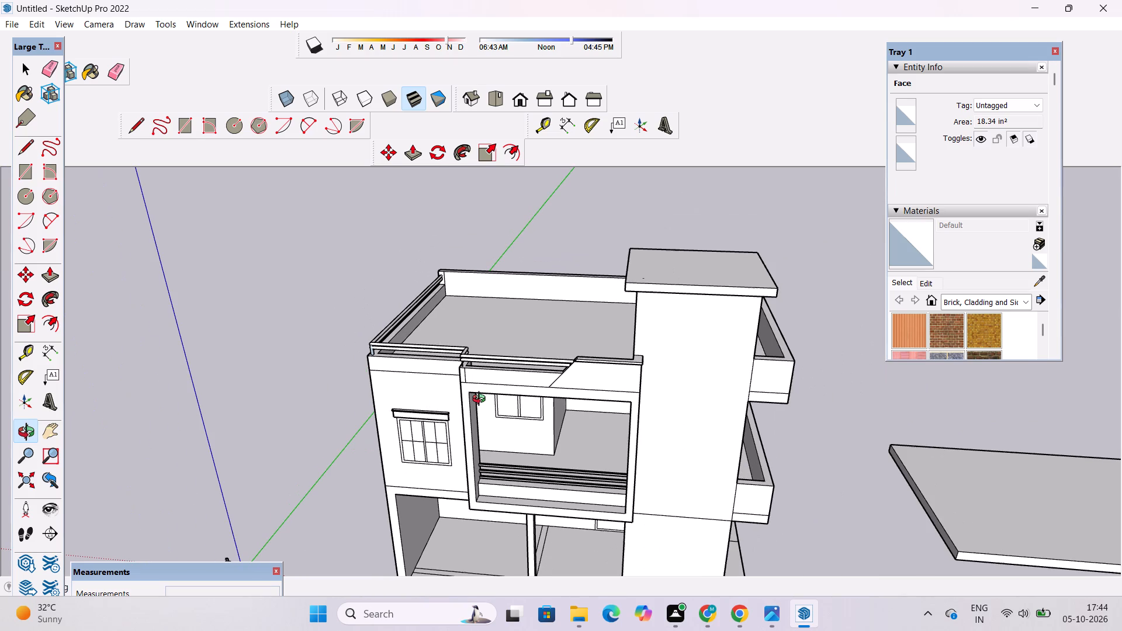
scroll(482, 400, "up", 1)
left_click_drag(483, 396, 631, 394, "shift")
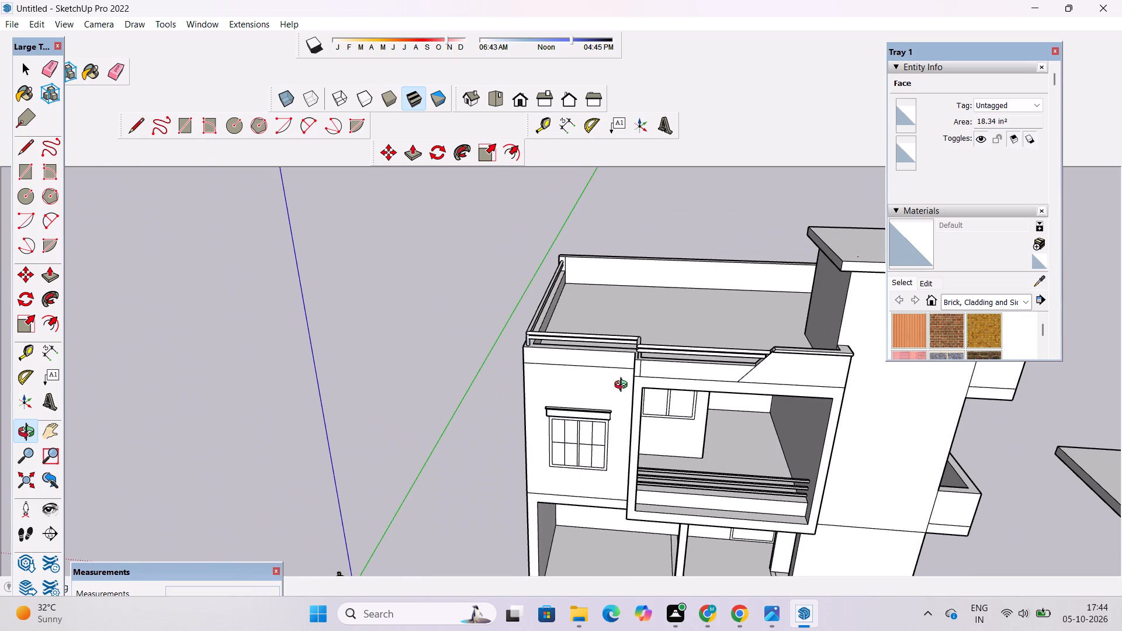
left_click_drag(620, 385, 625, 415)
scroll(630, 372, "up", 4)
left_click_drag(630, 372, 538, 405, "shift")
left_click_drag(541, 408, 605, 431)
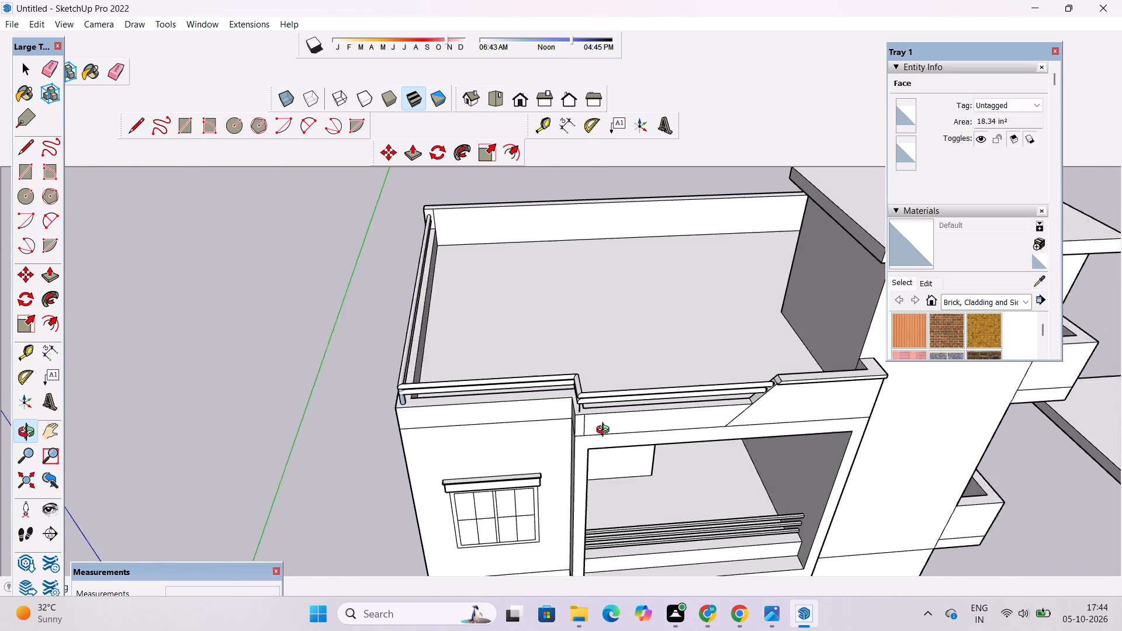
left_click_drag(605, 431, 616, 432)
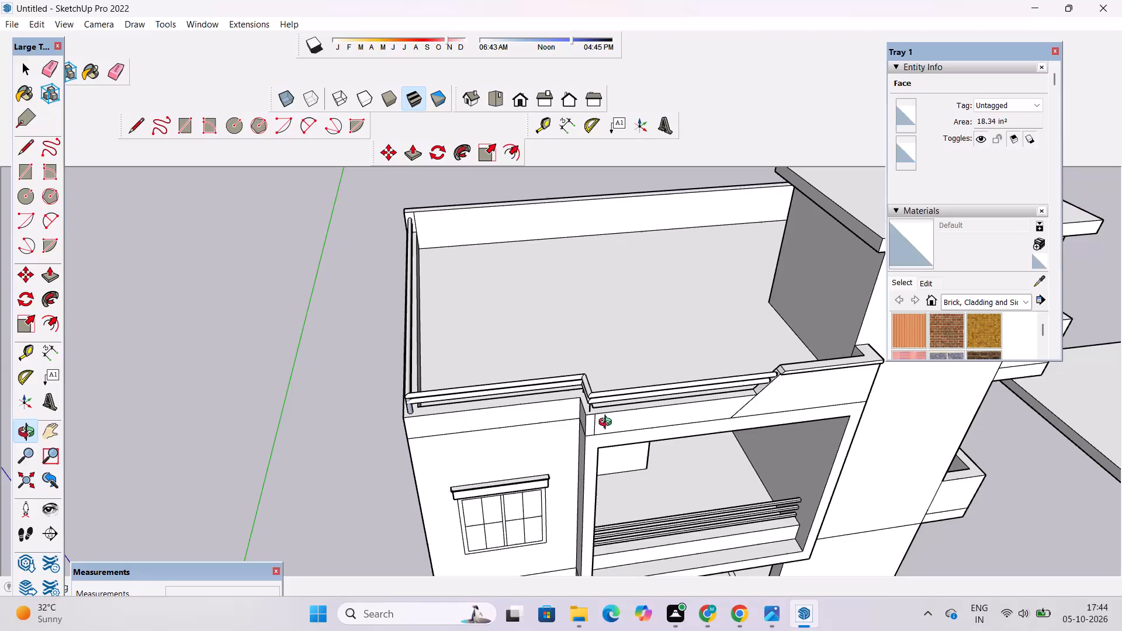
scroll(606, 436, "down", 1)
scroll(566, 397, "up", 3)
left_click_drag(567, 400, 544, 418)
scroll(535, 464, "up", 2)
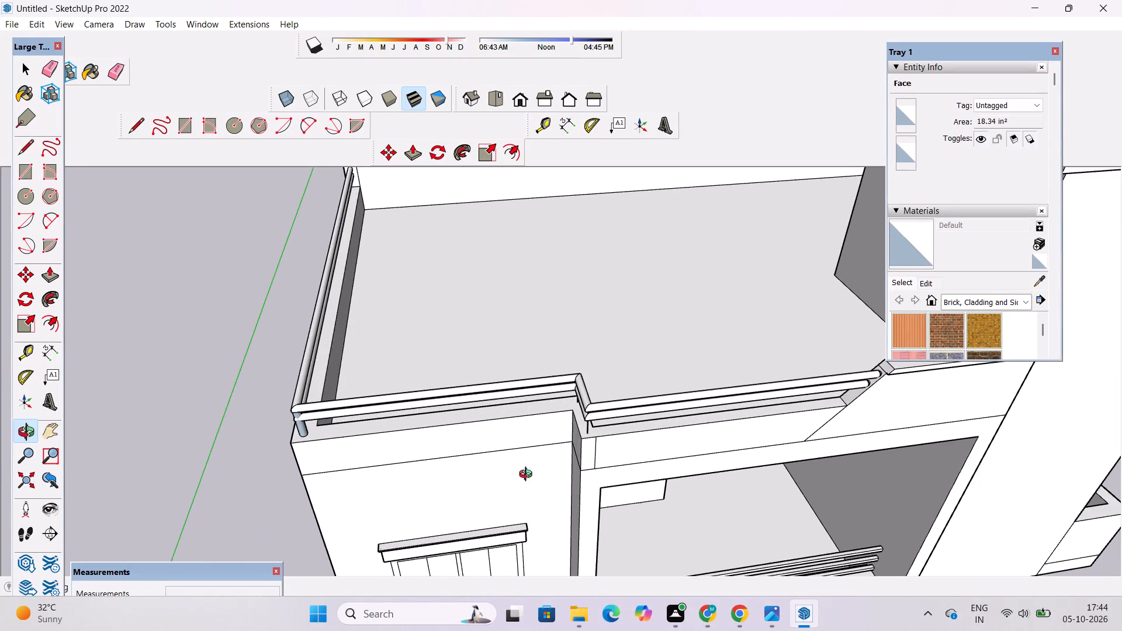
left_click_drag(520, 479, 522, 429)
left_click_drag(398, 412, 444, 412, "shift")
scroll(444, 412, "up", 7)
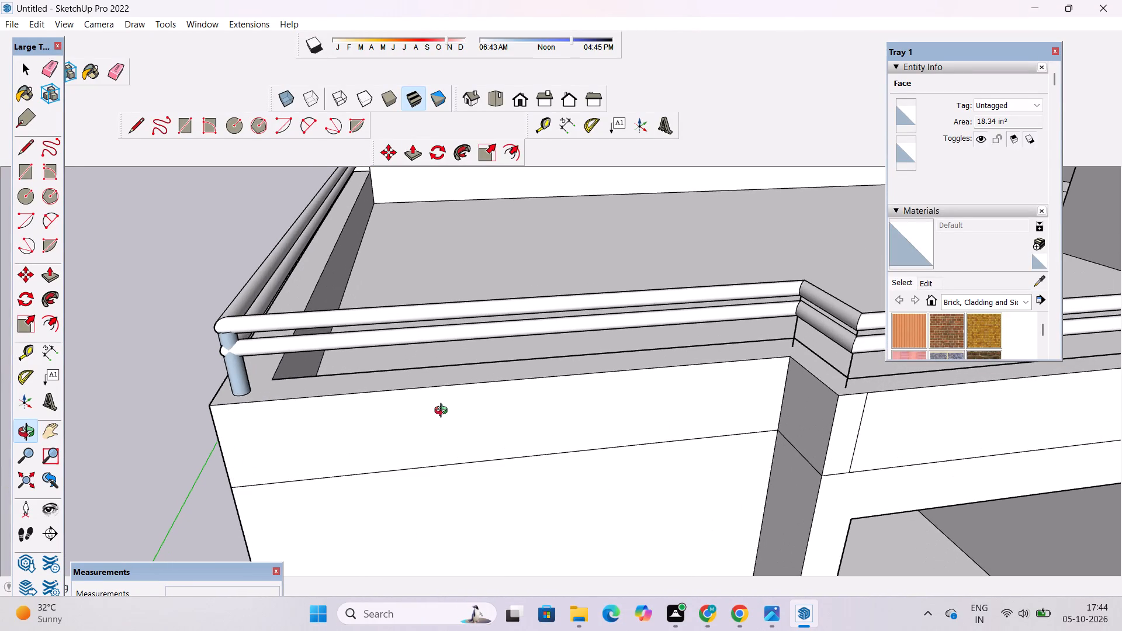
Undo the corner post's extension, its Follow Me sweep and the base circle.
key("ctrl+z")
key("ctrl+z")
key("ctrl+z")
Erase the vertical post line beneath the pipe rails at the outer parapet corner.
scroll(357, 415, "up", 2)
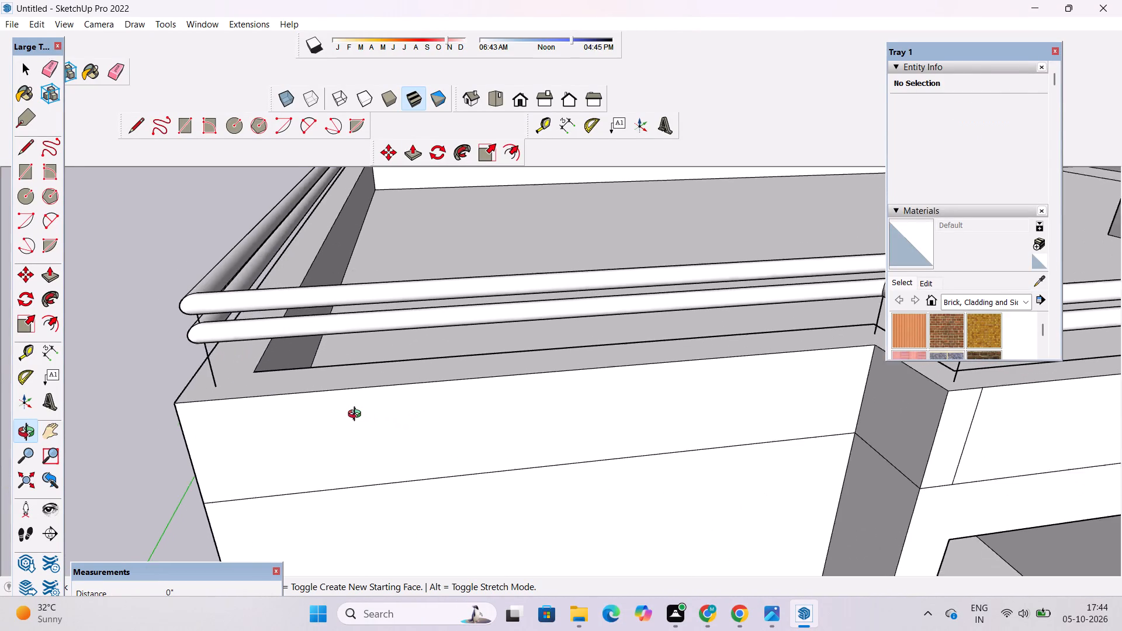
scroll(357, 415, "up", 1)
key("e")
left_click(195, 366)
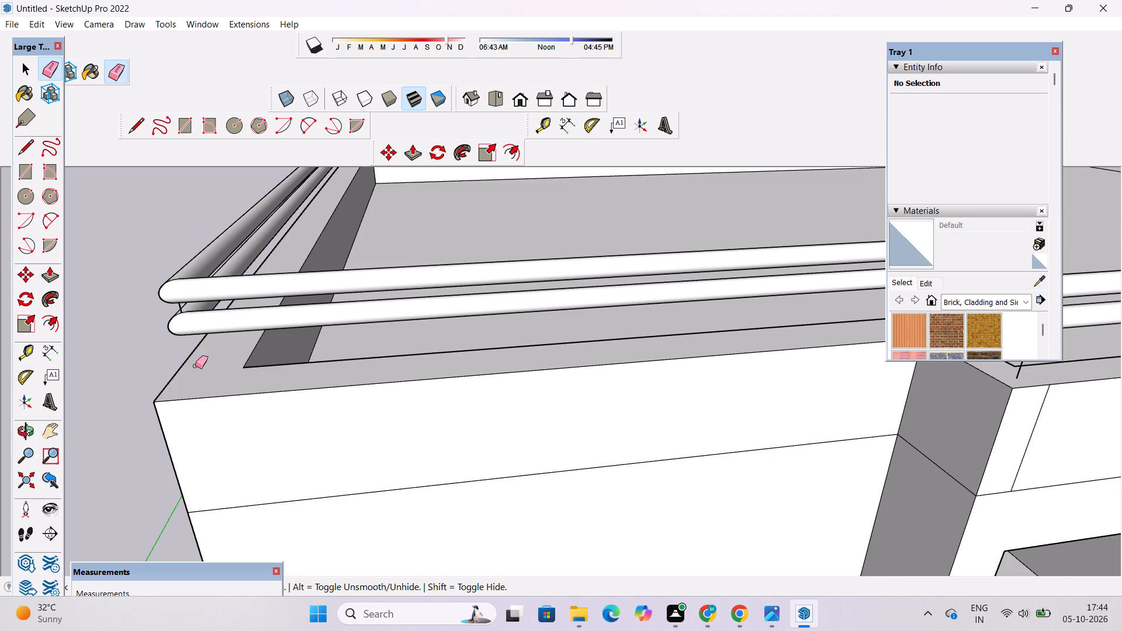
scroll(175, 313, "up", 12)
scroll(175, 313, "down", 5)
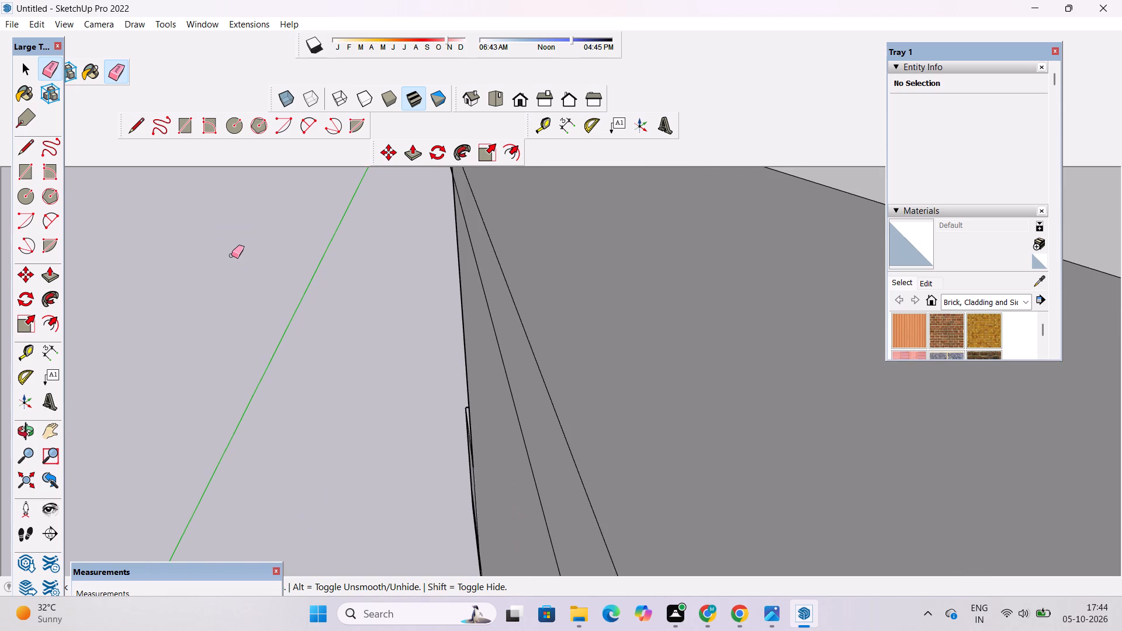
left_click(234, 244)
Erase the vertical post lines beneath and between the pipe rails at the front parapet's step.
scroll(186, 268, "down", 10)
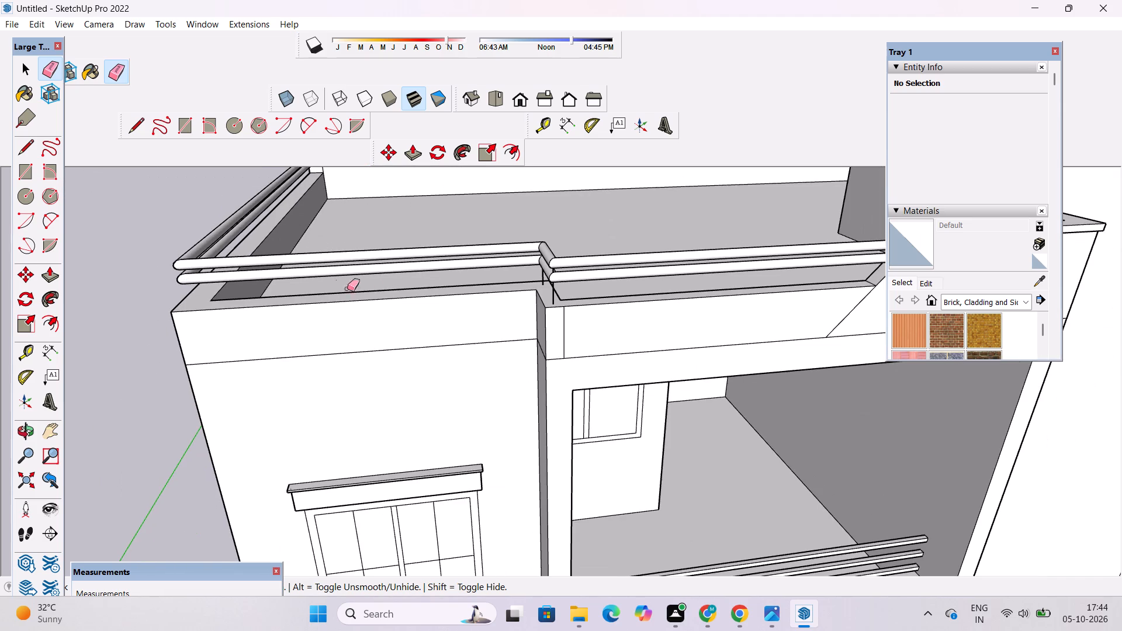
scroll(550, 278, "up", 4)
scroll(500, 308, "up", 10)
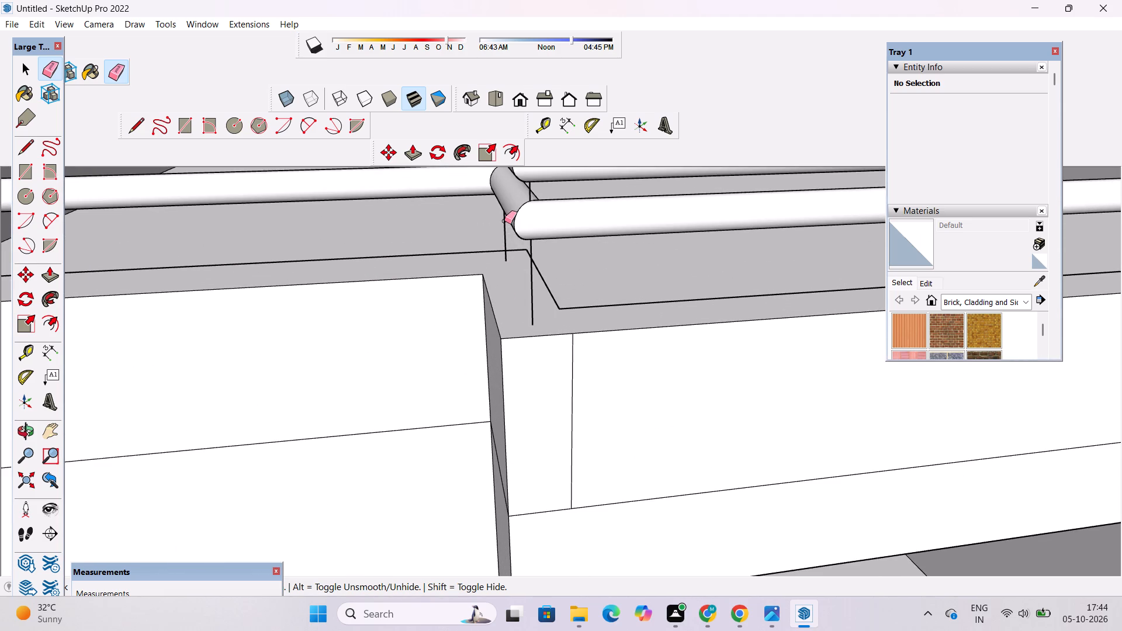
left_click(504, 221)
left_click(536, 289)
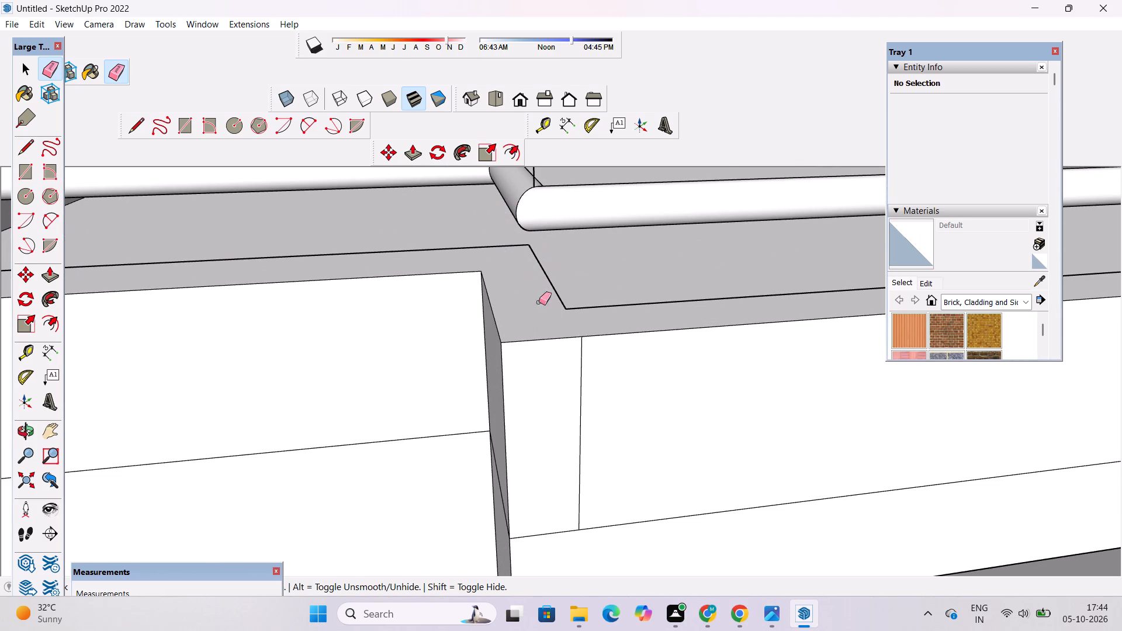
scroll(541, 322, "down", 3)
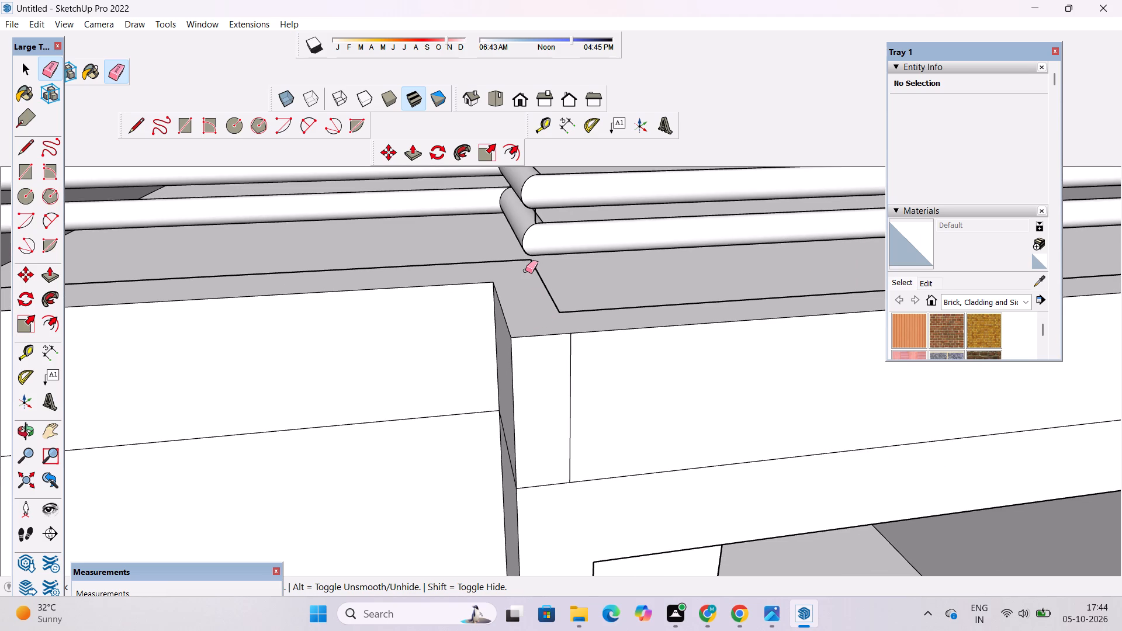
scroll(536, 212, "up", 14)
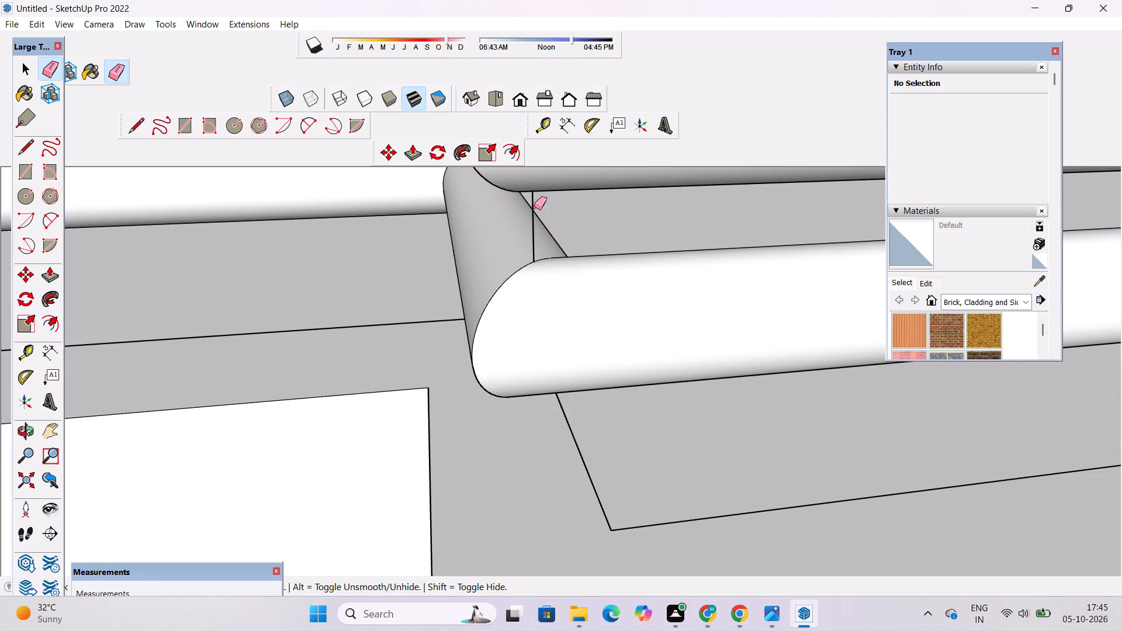
left_click(533, 200)
Erase the remaining short vertical line between the two pipe rails at the inner corner of the parapet step.
scroll(581, 288, "down", 7)
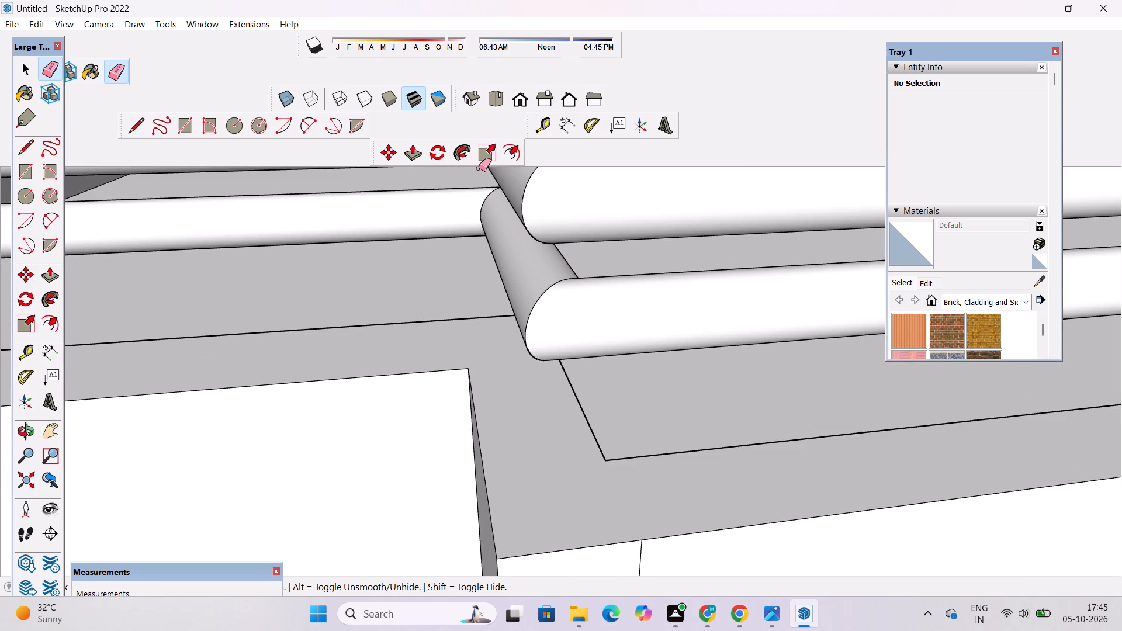
scroll(492, 207, "down", 9)
scroll(438, 179, "up", 6)
scroll(439, 183, "down", 5)
scroll(557, 273, "up", 1)
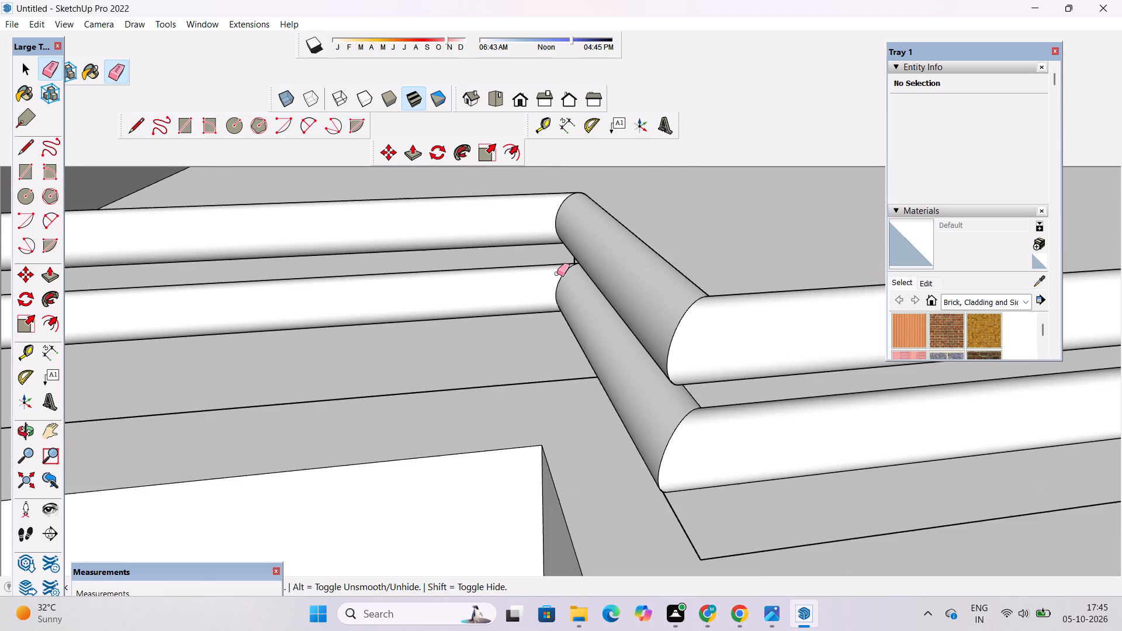
key("o")
left_click_drag(553, 289, 635, 258)
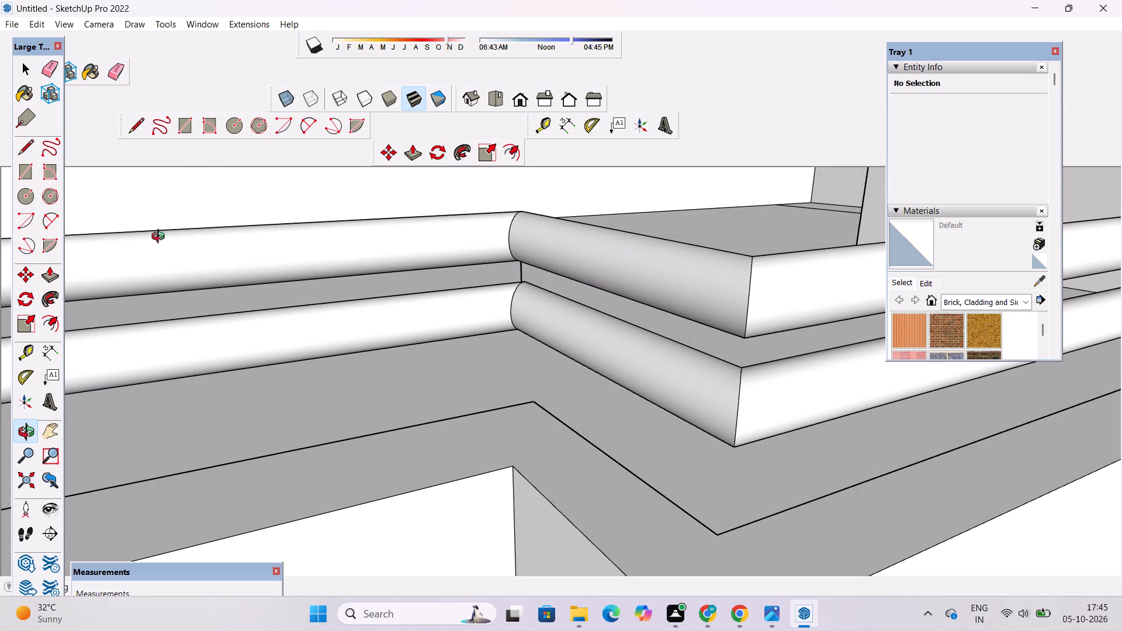
left_click(115, 75)
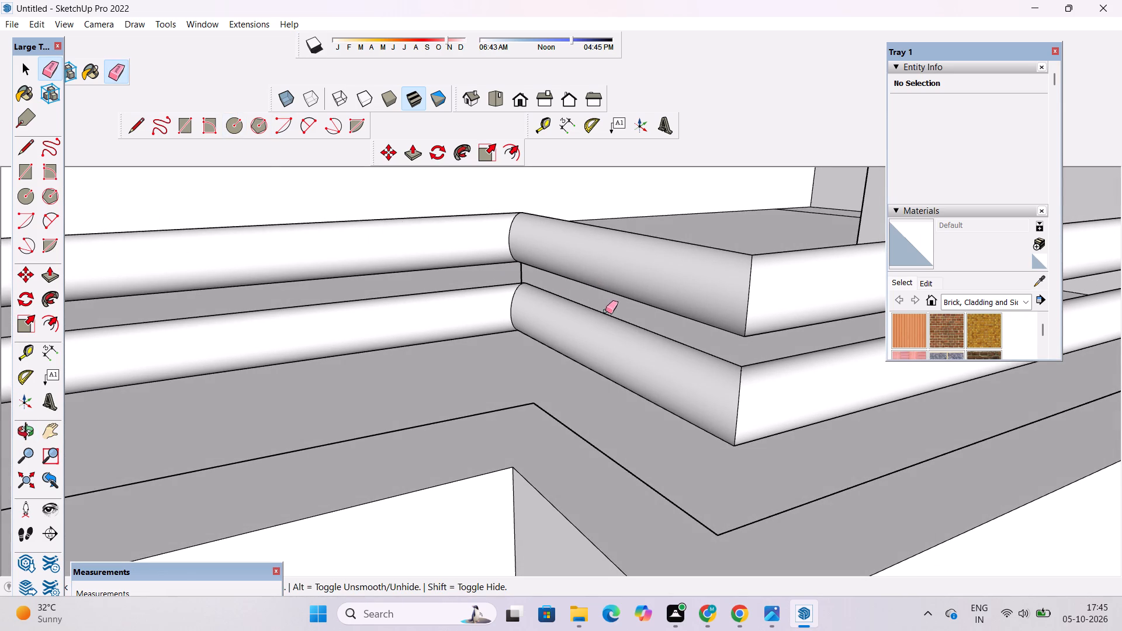
scroll(533, 273, "up", 4)
scroll(528, 273, "down", 4)
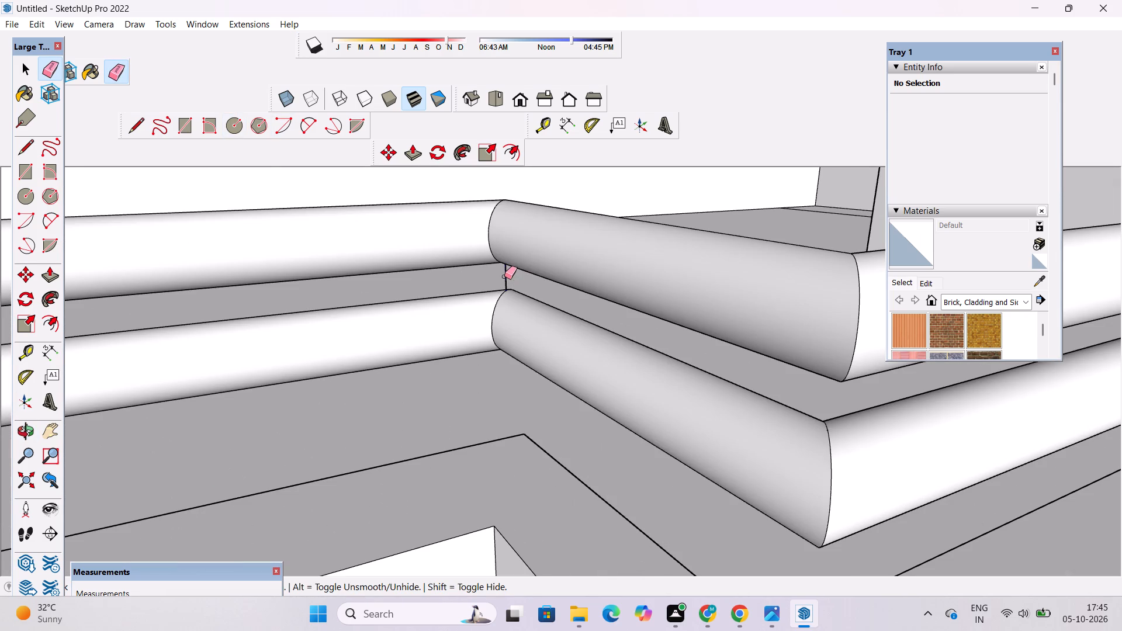
left_click(504, 276)
Examine the pipe rails around the front parapet step and roof terrace from several angles.
key("o")
scroll(504, 286, "down", 10)
left_click_drag(614, 344, 496, 355)
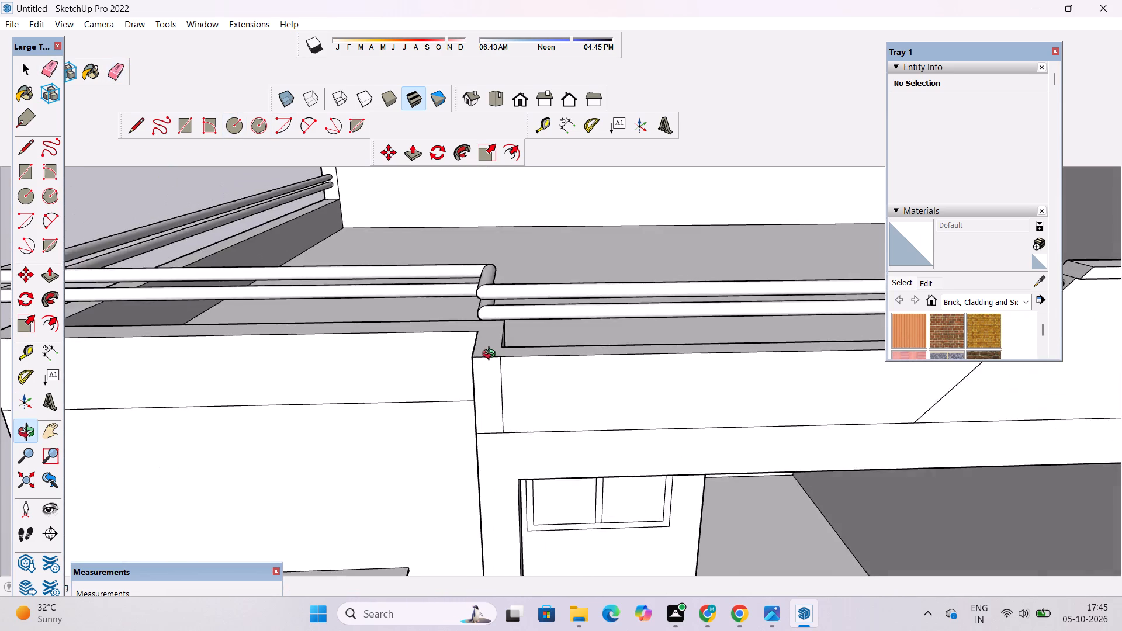
scroll(490, 355, "down", 17)
left_click_drag(567, 396, 486, 397)
scroll(506, 359, "up", 4)
left_click_drag(500, 359, 541, 387, "shift")
left_click_drag(512, 391, 586, 396)
scroll(574, 390, "up", 4)
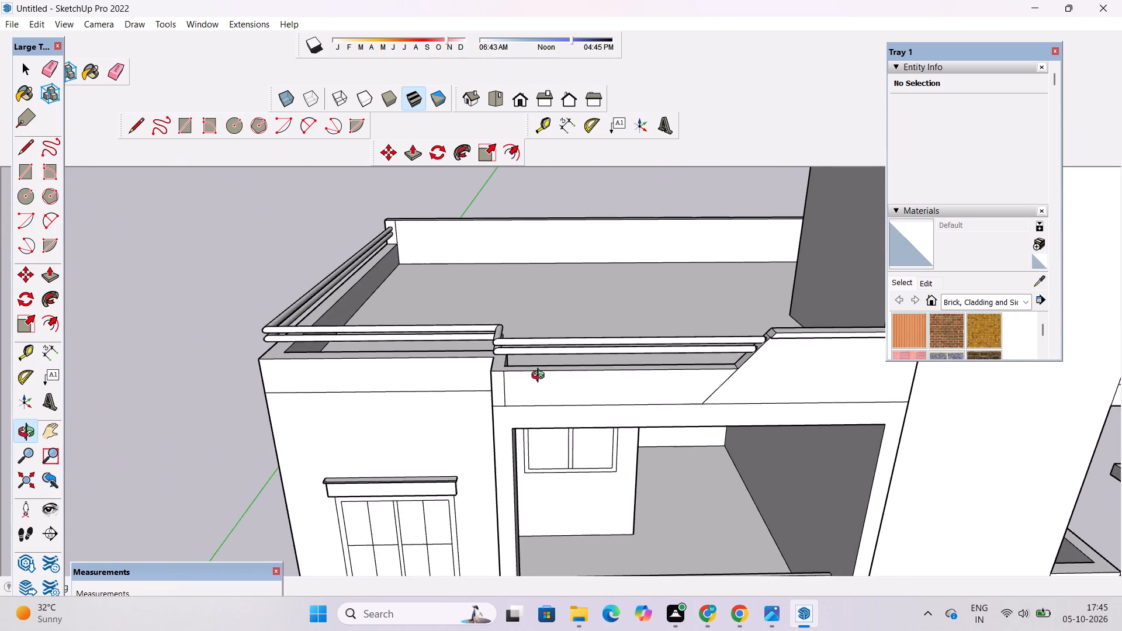
left_click_drag(529, 380, 572, 393, "shift")
scroll(572, 393, "down", 4)
scroll(572, 393, "up", 3)
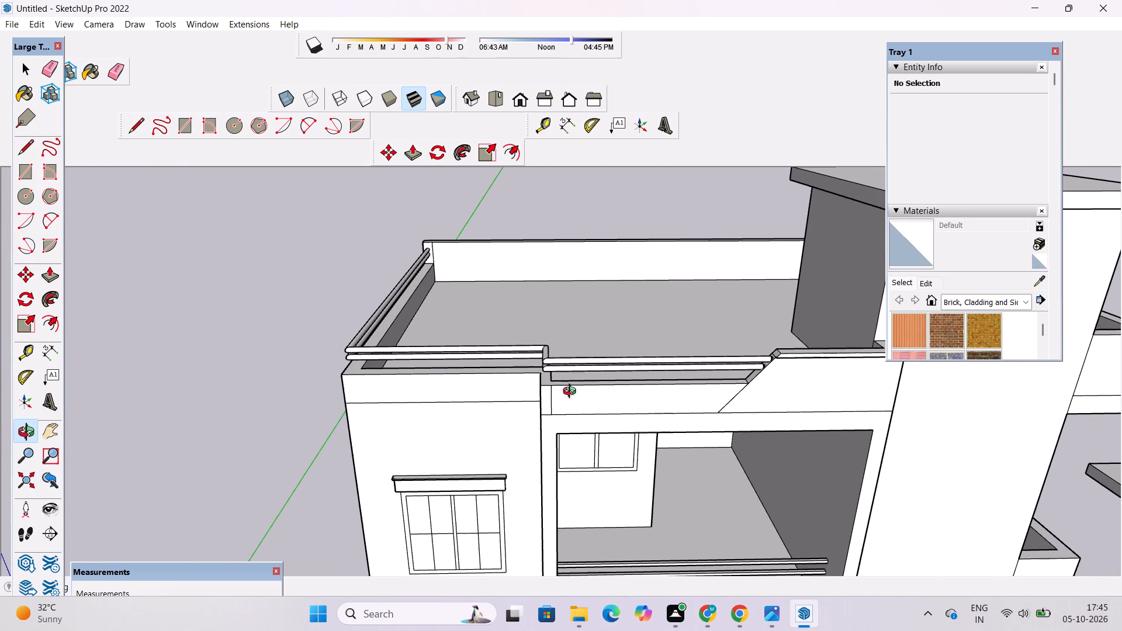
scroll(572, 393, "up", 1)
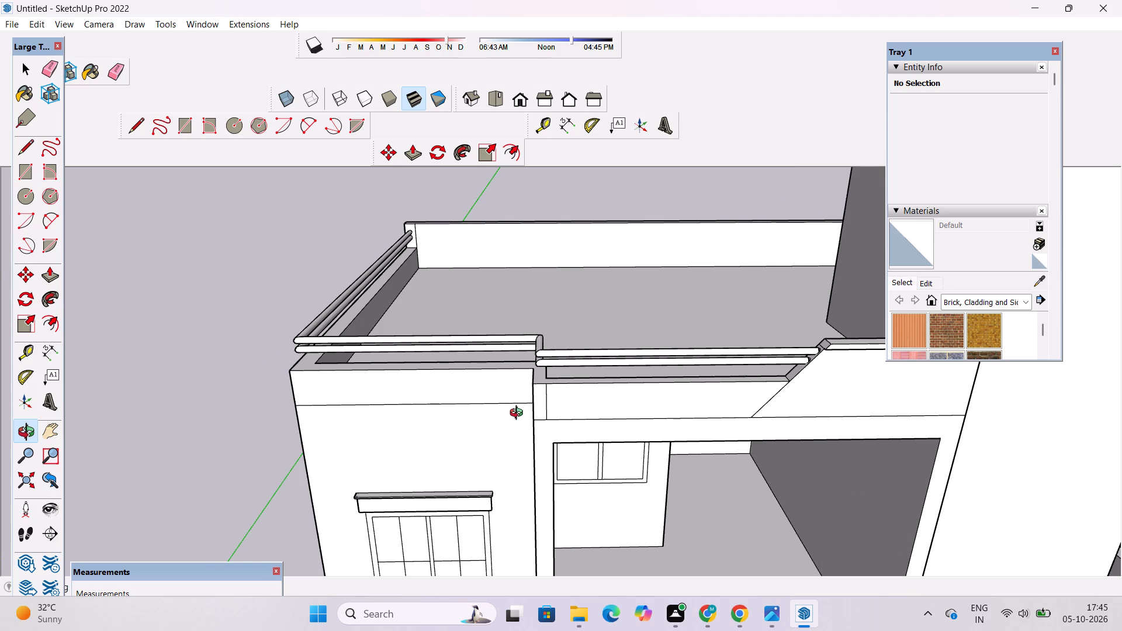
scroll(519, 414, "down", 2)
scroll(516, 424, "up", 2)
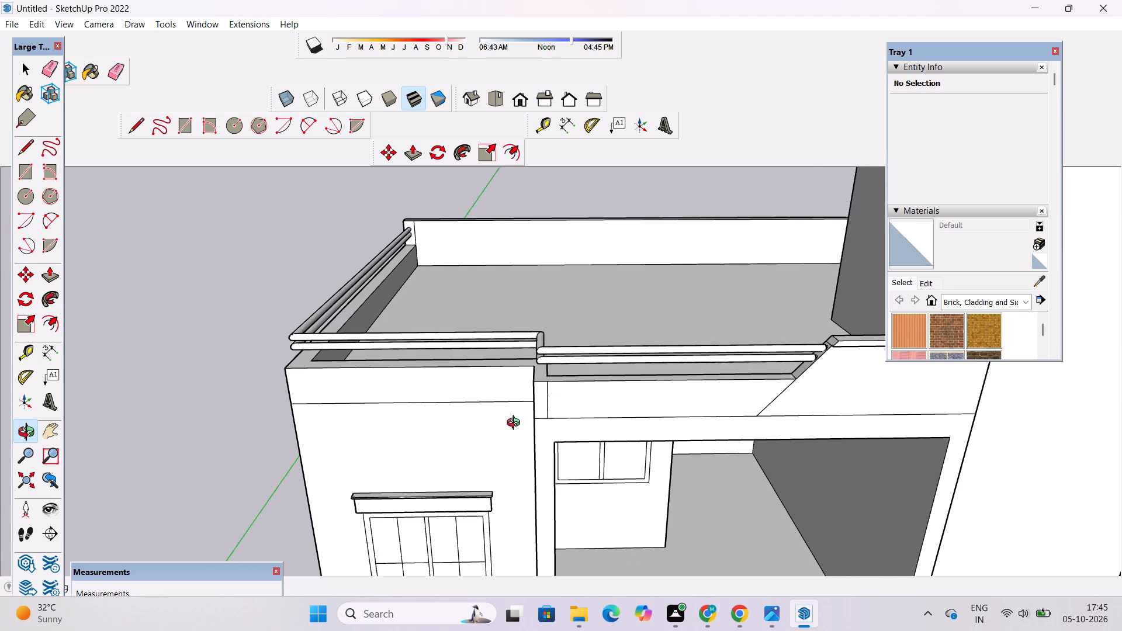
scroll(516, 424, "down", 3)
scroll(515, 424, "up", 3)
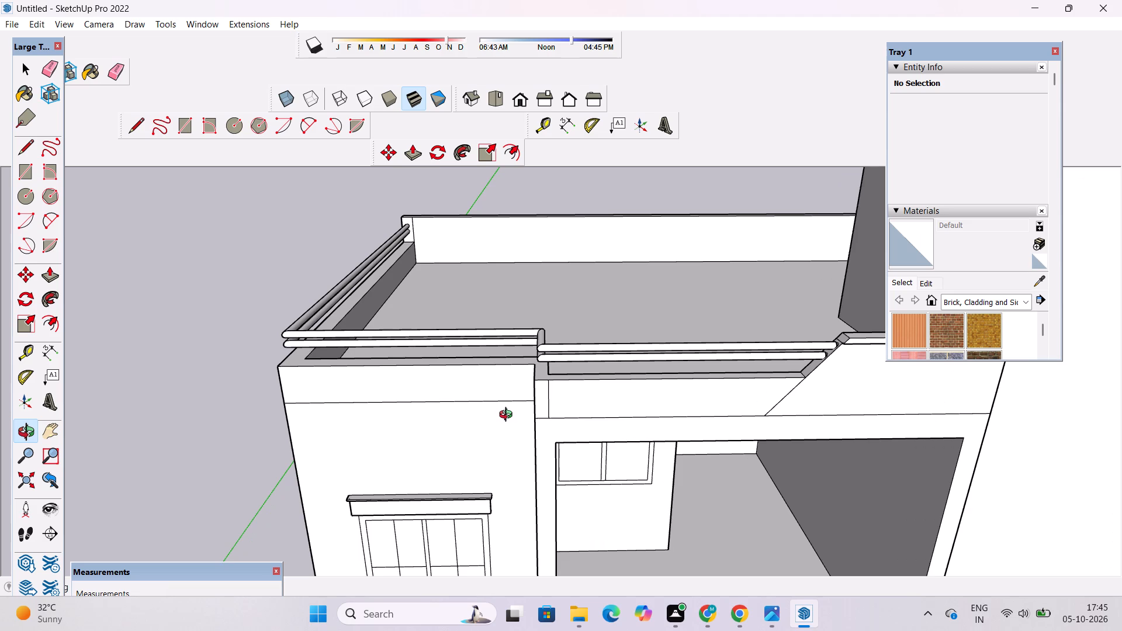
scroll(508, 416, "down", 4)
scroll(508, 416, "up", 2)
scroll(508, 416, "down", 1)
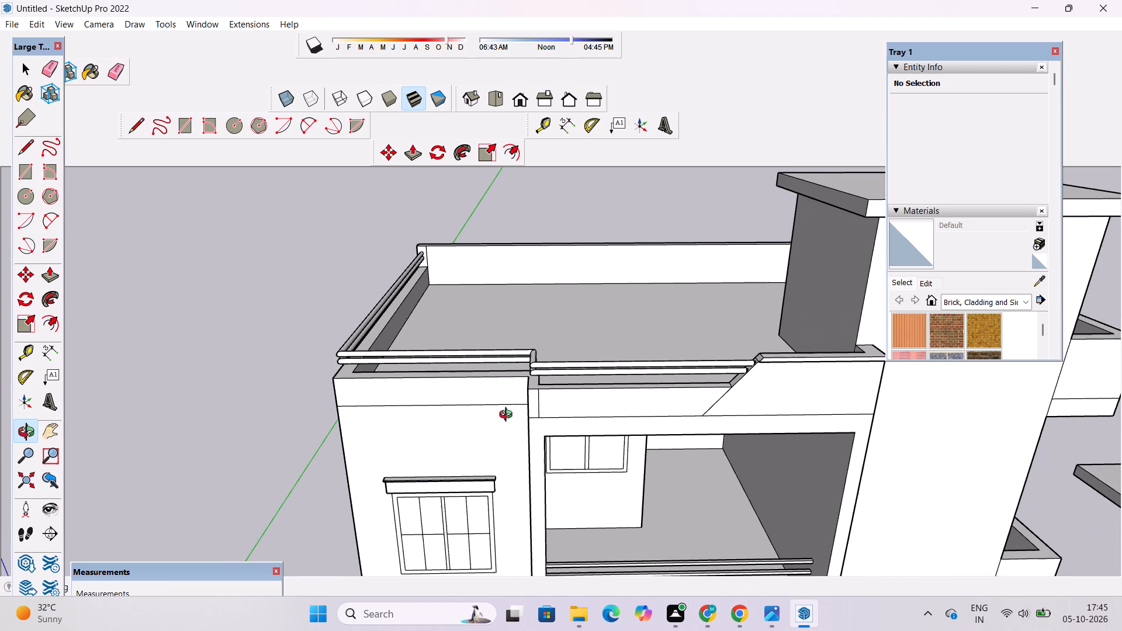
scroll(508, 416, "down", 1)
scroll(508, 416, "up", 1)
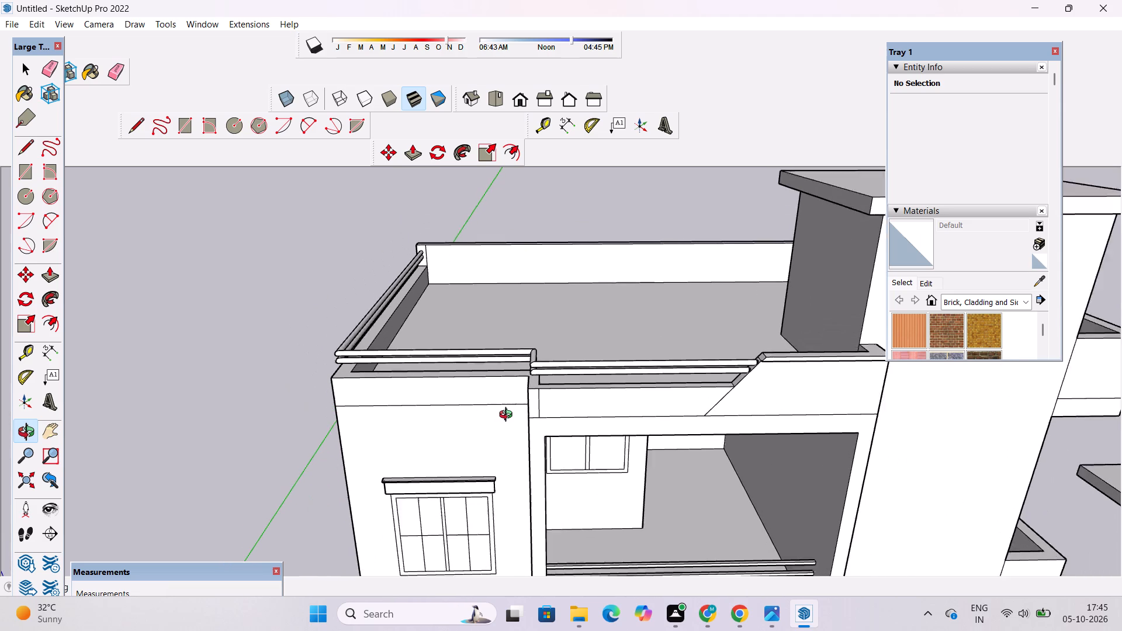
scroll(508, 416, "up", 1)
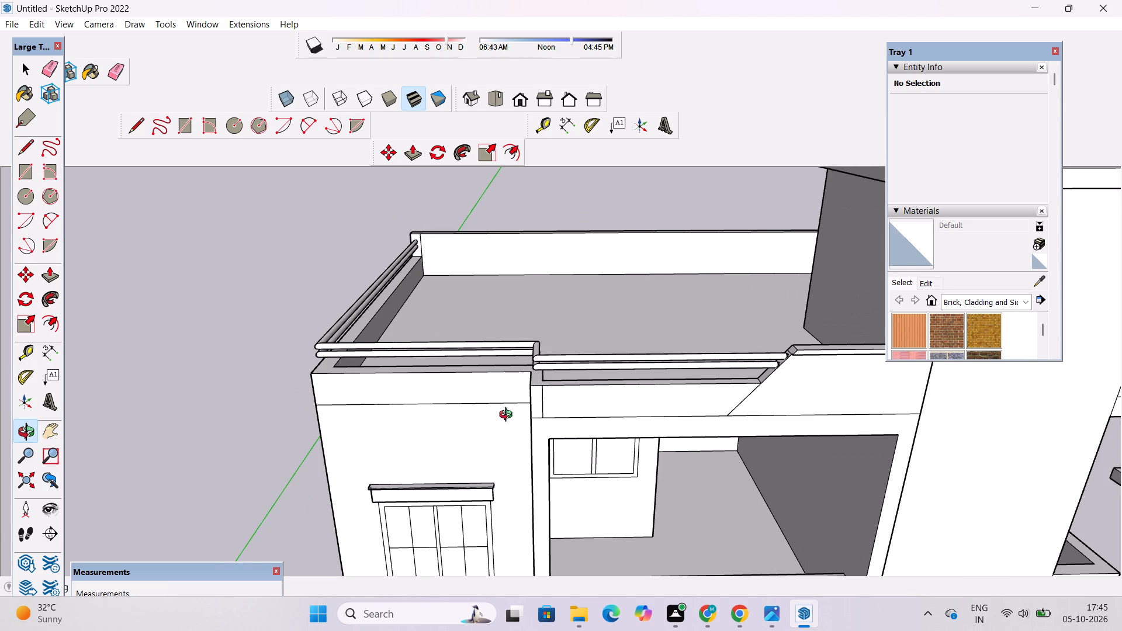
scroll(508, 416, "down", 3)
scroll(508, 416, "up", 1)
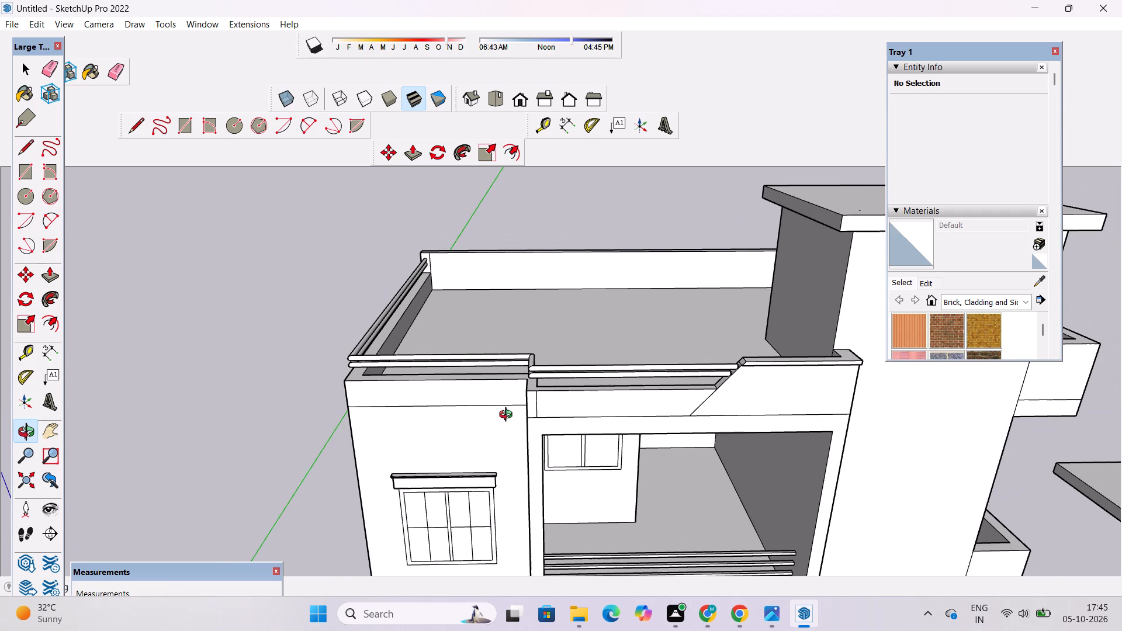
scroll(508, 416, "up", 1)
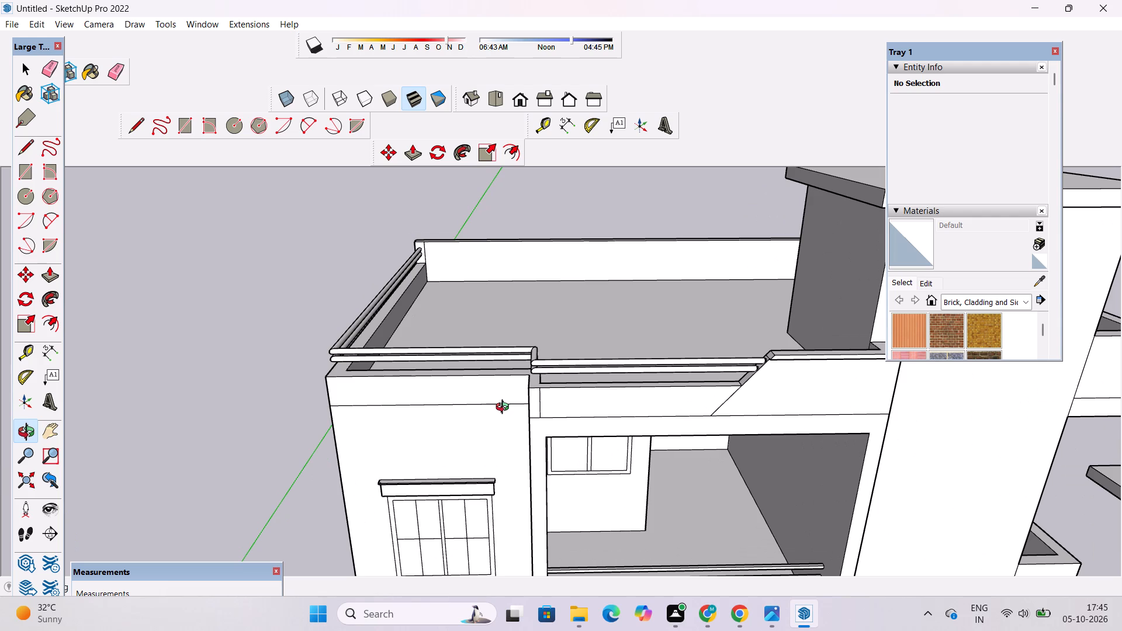
Examine the front facade, roof railings and stair tower from low and high viewpoints.
scroll(505, 408, "down", 5)
left_click_drag(524, 430, 521, 412)
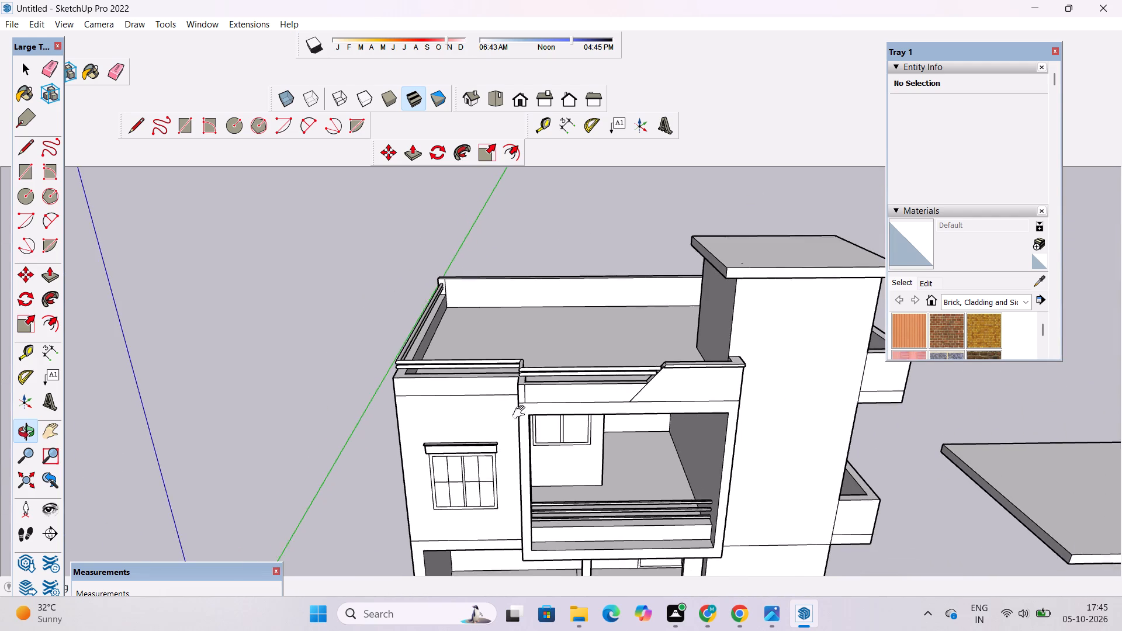
left_click_drag(521, 412, 510, 347)
scroll(600, 311, "up", 1)
left_click_drag(718, 326, 518, 355, "shift")
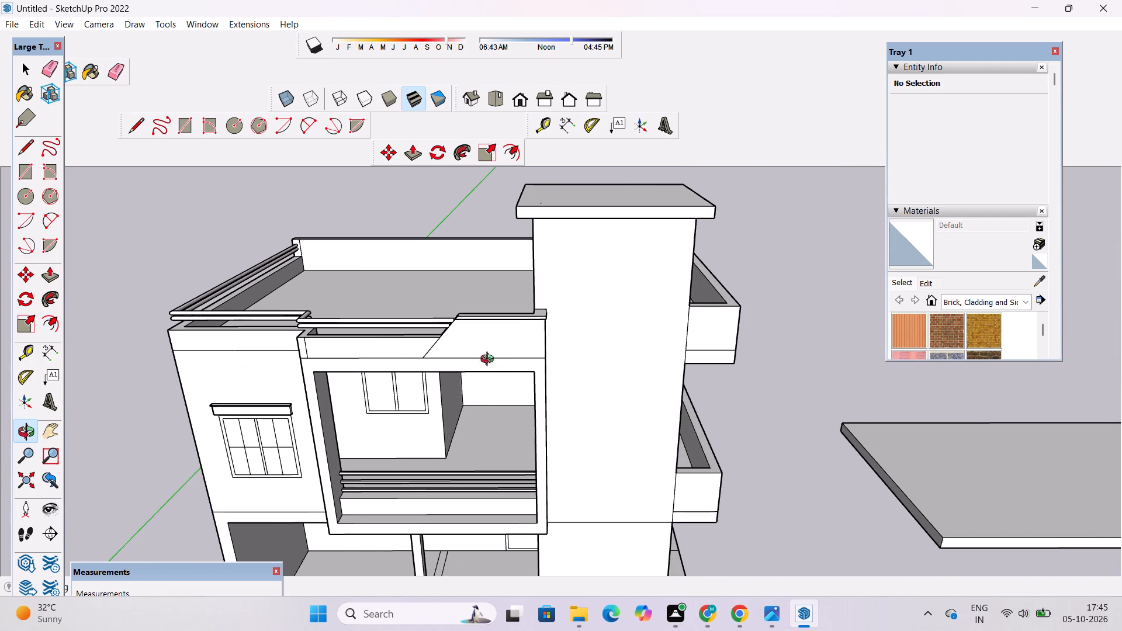
left_click_drag(517, 328, 624, 341, "shift")
left_click_drag(577, 409, 577, 318)
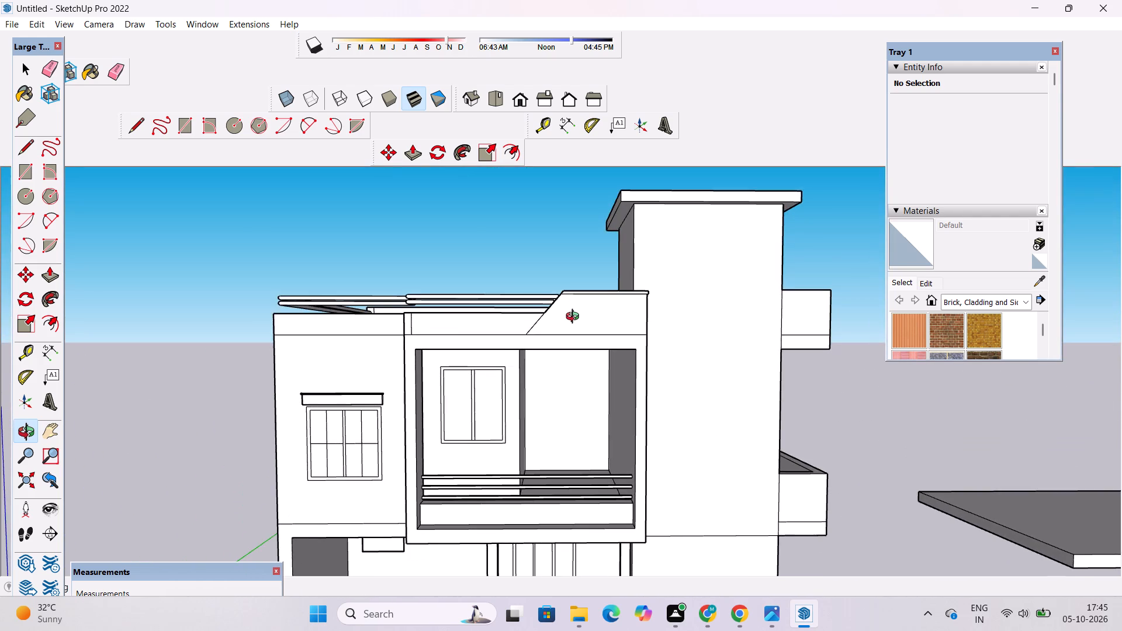
scroll(575, 318, "down", 1)
left_click_drag(573, 343, 527, 404)
scroll(784, 311, "up", 2)
left_click_drag(796, 324, 703, 359)
right_click_drag(747, 346, 742, 348)
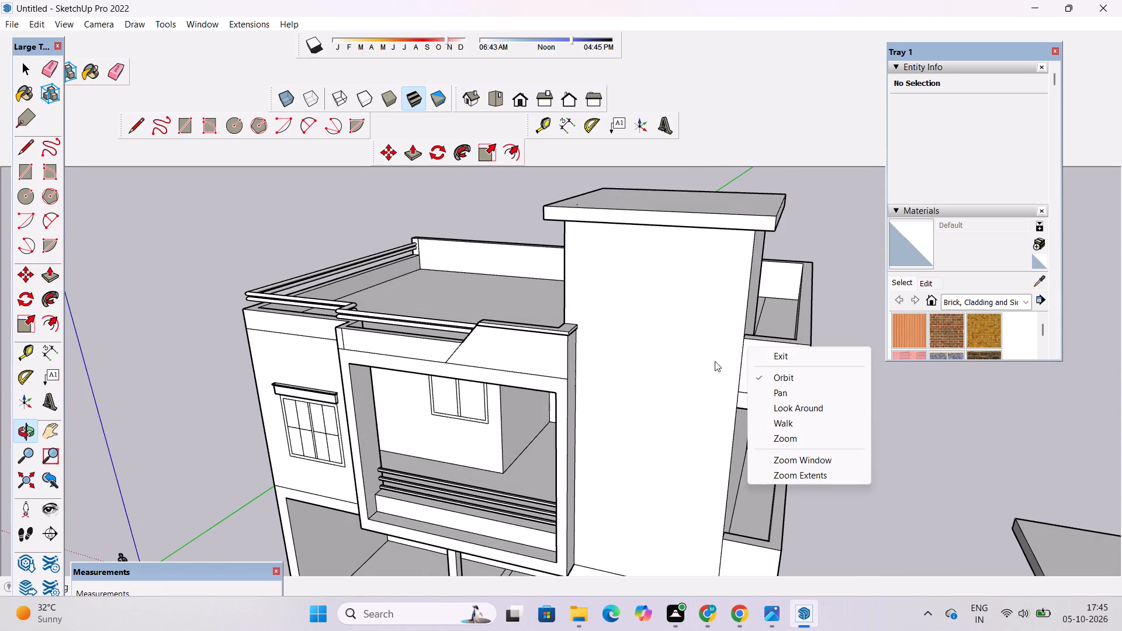
Try to Push/Pull the top face of the upper side balcony's parapet down 1'.
left_click_drag(733, 361, 723, 365)
left_click_drag(728, 349, 592, 359)
left_click_drag(601, 359, 548, 373)
scroll(590, 375, "up", 3)
left_click_drag(590, 376, 583, 386, "shift")
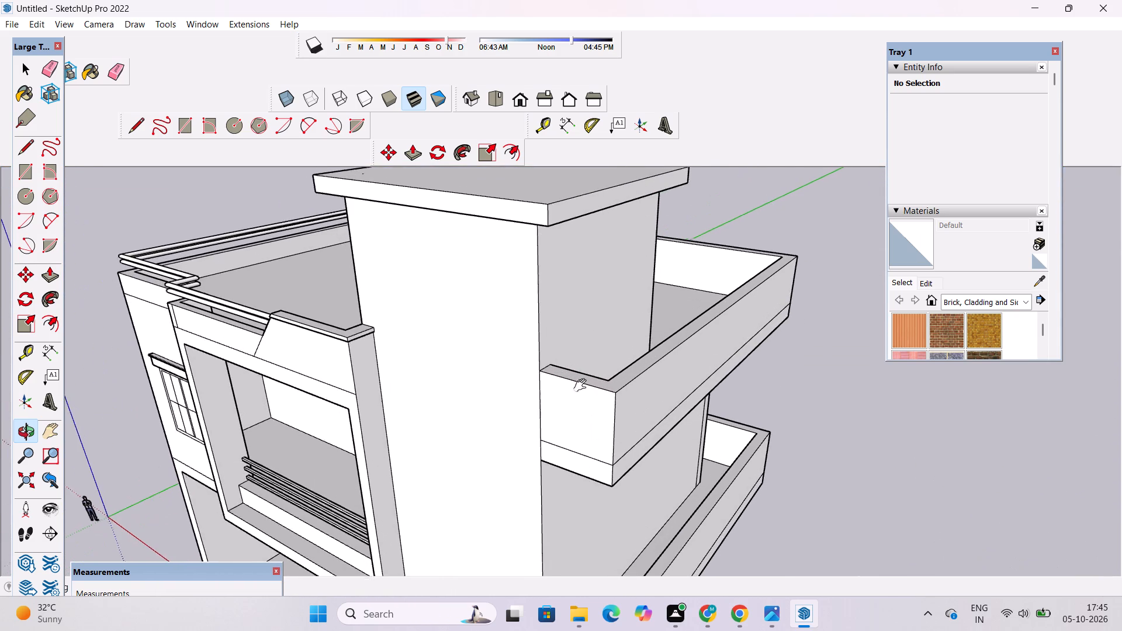
left_click_drag(583, 386, 579, 389, "shift")
key("space")
left_click(576, 389)
key("p")
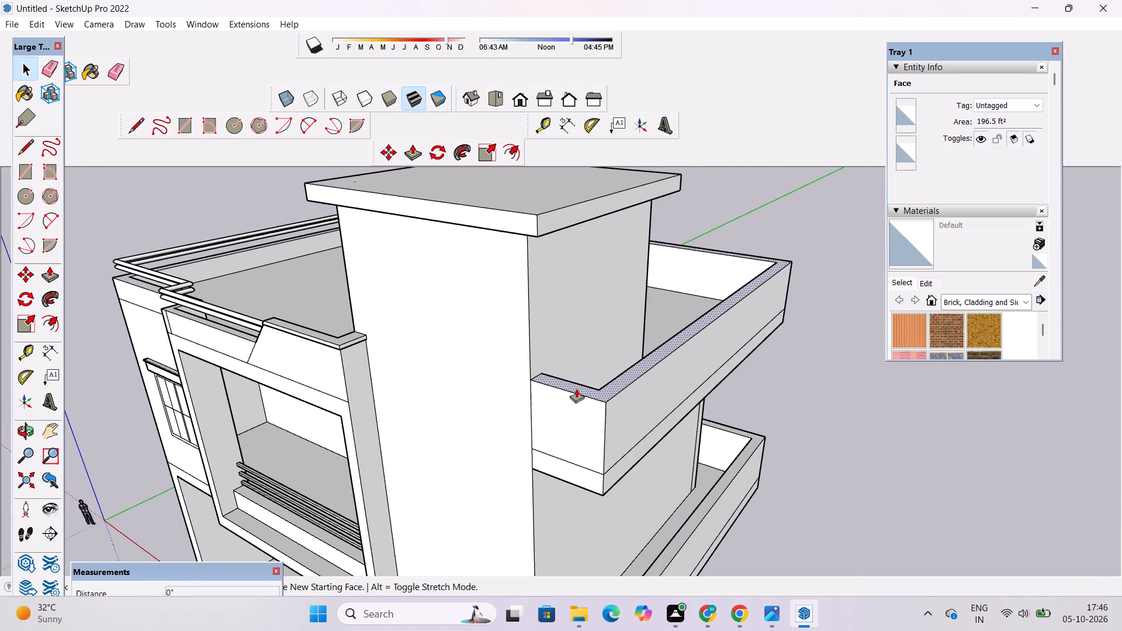
left_click(576, 389)
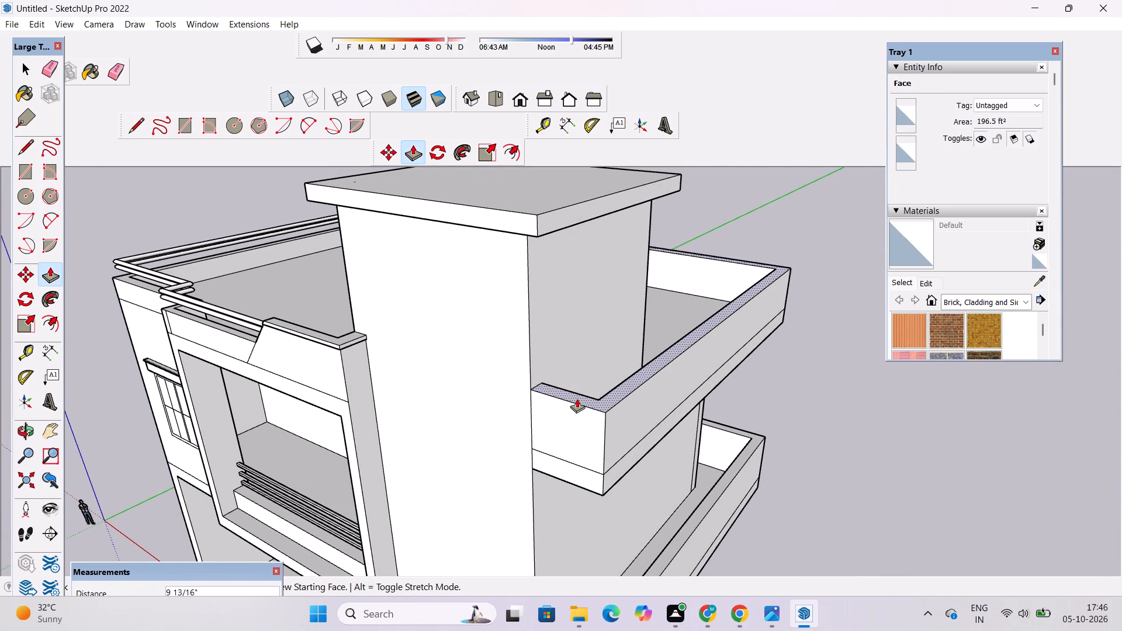
type("1'")
key("Return")
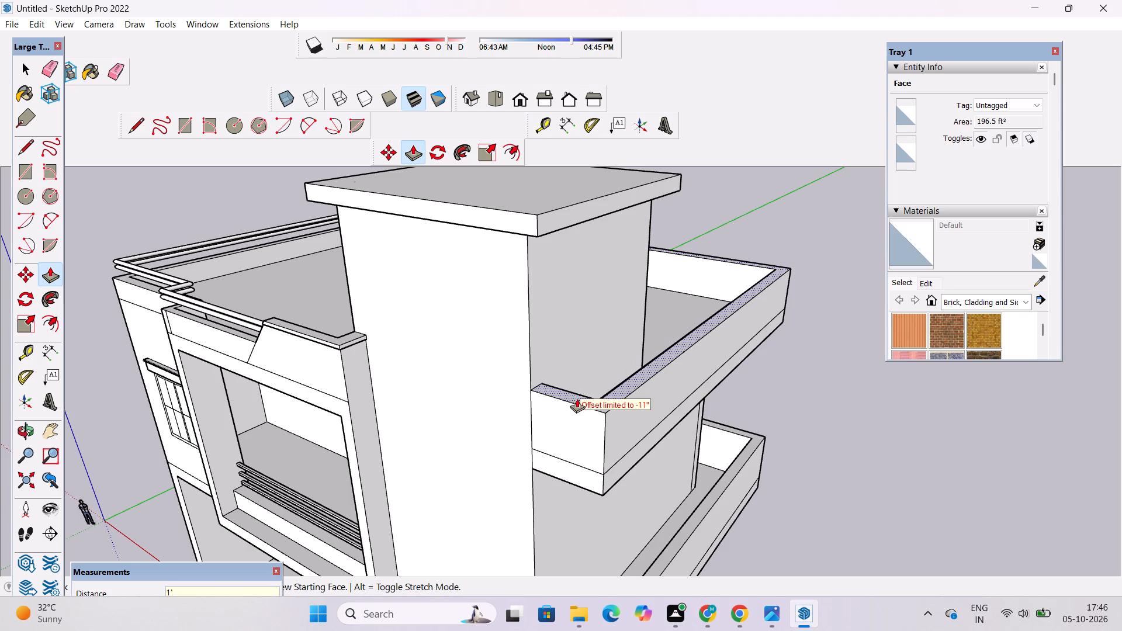
Examine the upper side balcony's parapet against the roof parapet from the front of the building.
scroll(581, 407, "down", 3)
key("o")
left_click_drag(546, 438, 601, 370)
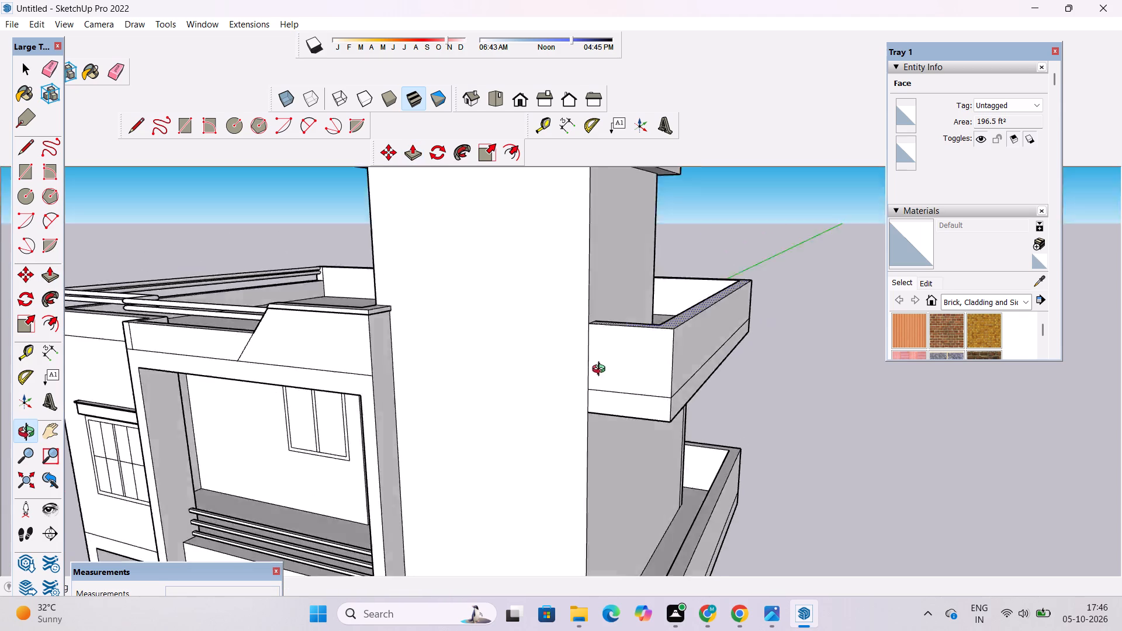
left_click_drag(601, 370, 614, 339)
scroll(617, 336, "down", 4)
left_click_drag(614, 349, 704, 390)
scroll(684, 367, "down", 2)
left_click_drag(670, 360, 639, 366, "shift")
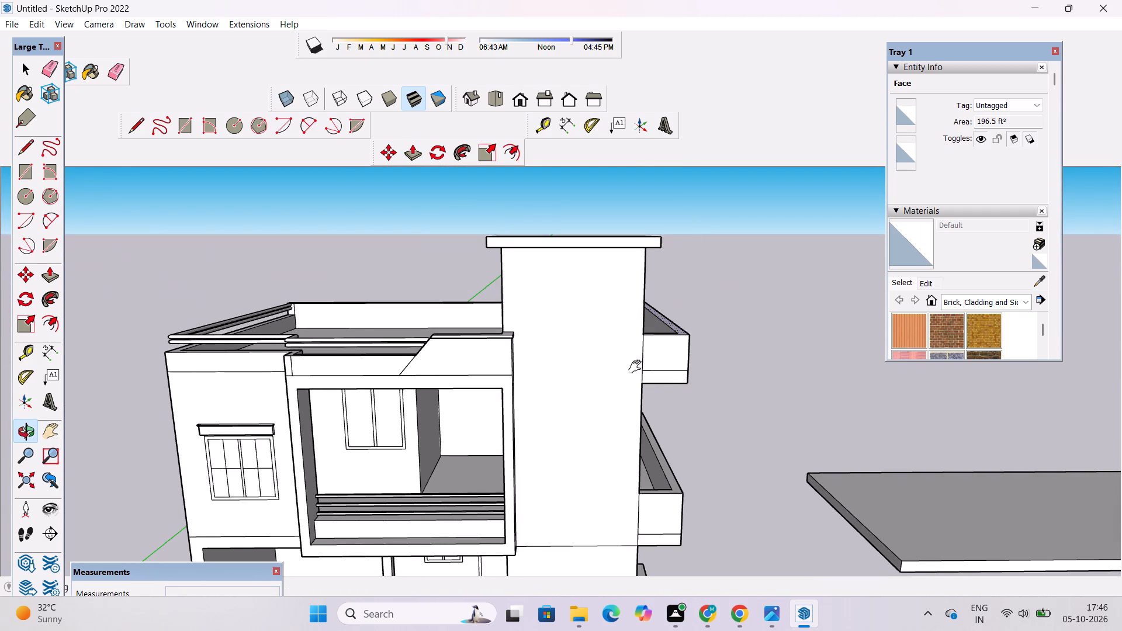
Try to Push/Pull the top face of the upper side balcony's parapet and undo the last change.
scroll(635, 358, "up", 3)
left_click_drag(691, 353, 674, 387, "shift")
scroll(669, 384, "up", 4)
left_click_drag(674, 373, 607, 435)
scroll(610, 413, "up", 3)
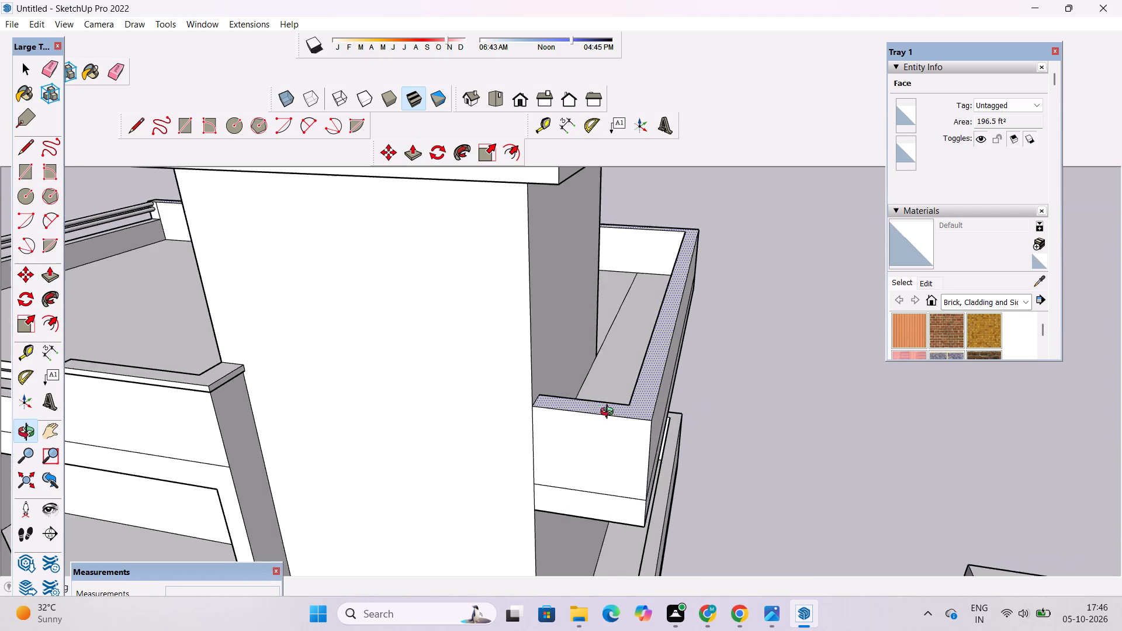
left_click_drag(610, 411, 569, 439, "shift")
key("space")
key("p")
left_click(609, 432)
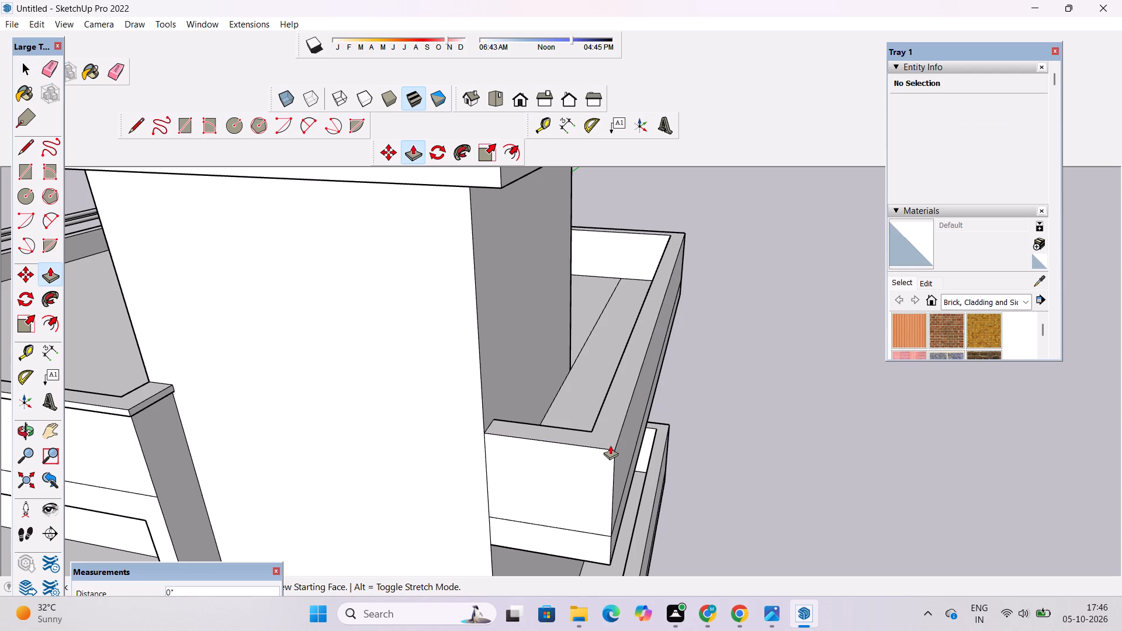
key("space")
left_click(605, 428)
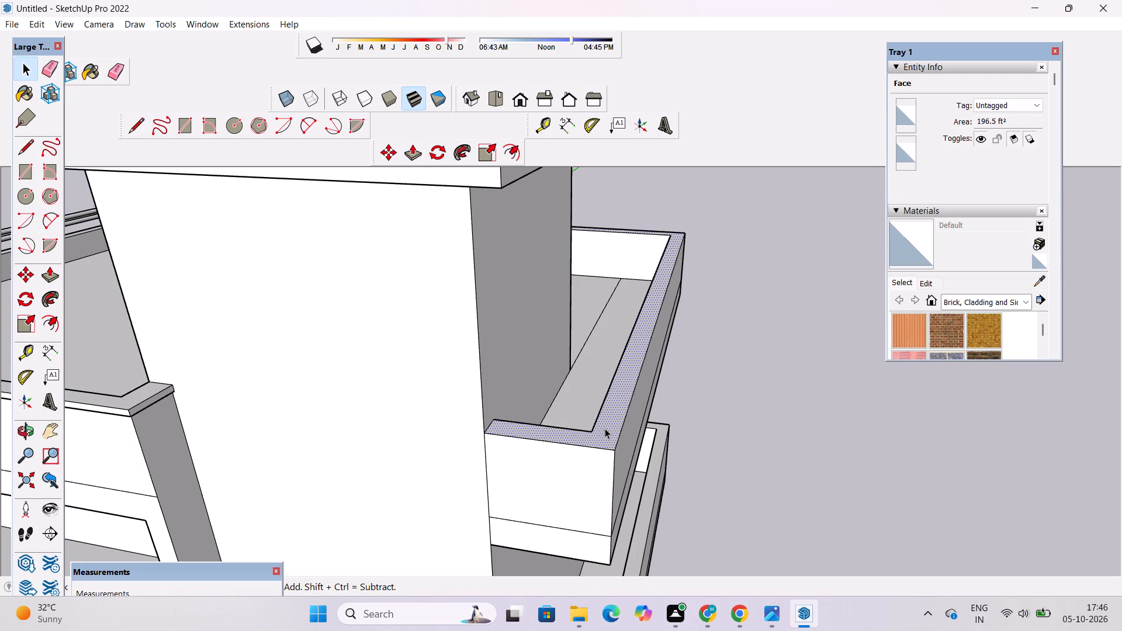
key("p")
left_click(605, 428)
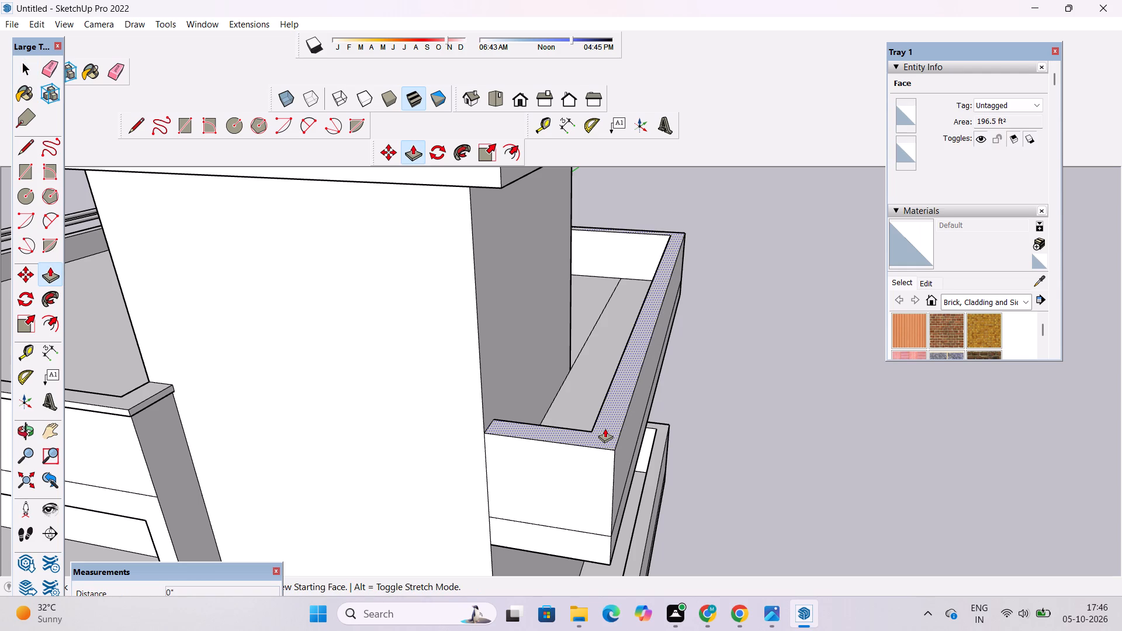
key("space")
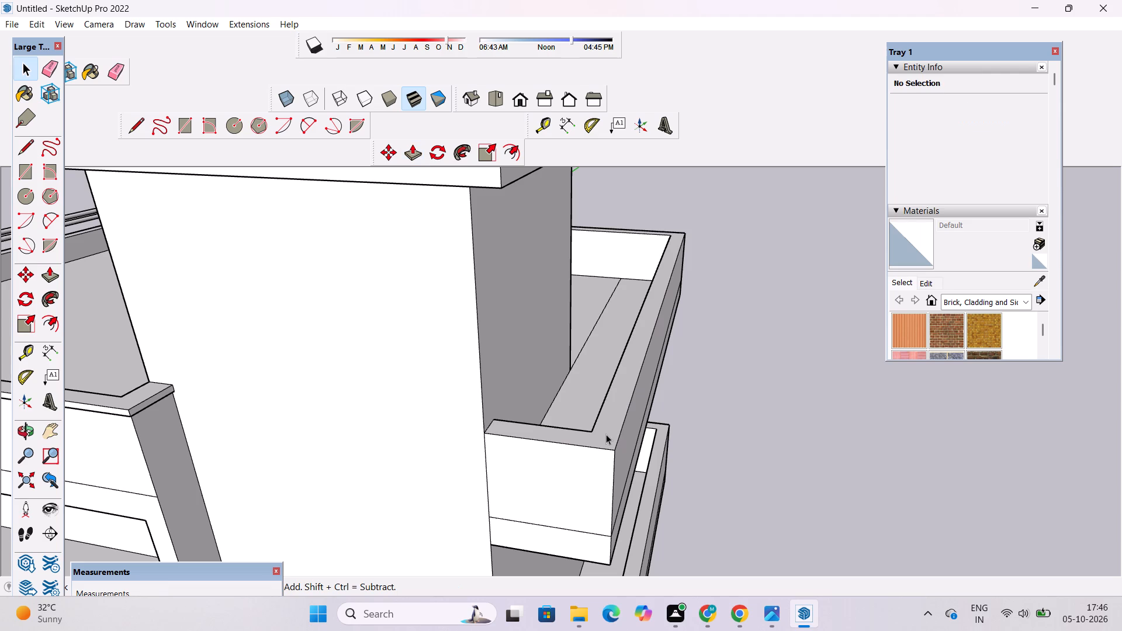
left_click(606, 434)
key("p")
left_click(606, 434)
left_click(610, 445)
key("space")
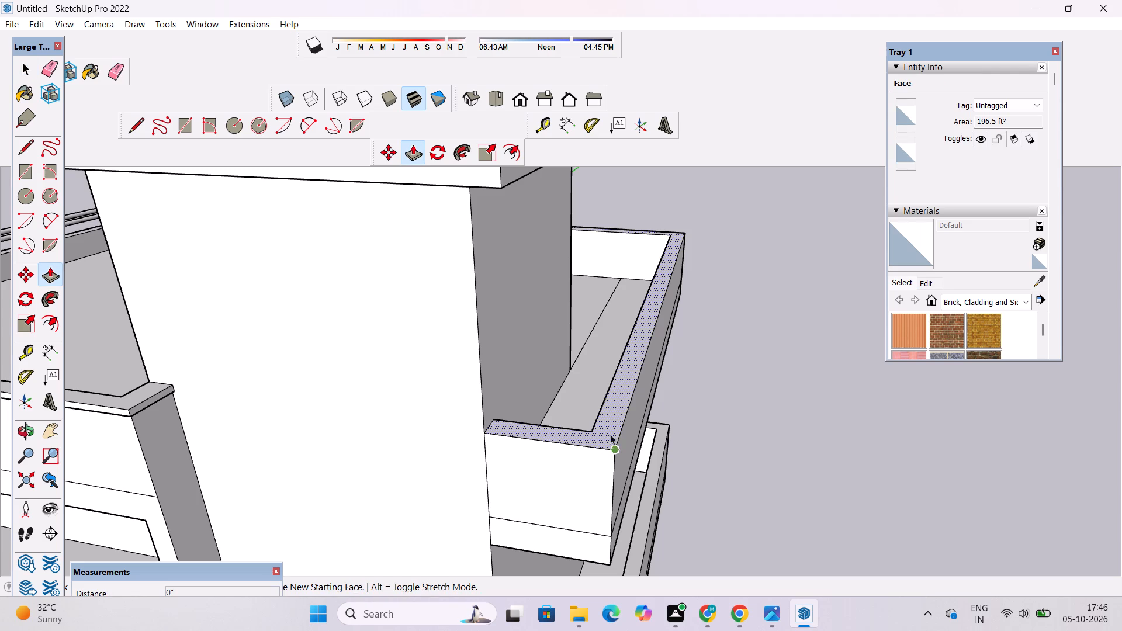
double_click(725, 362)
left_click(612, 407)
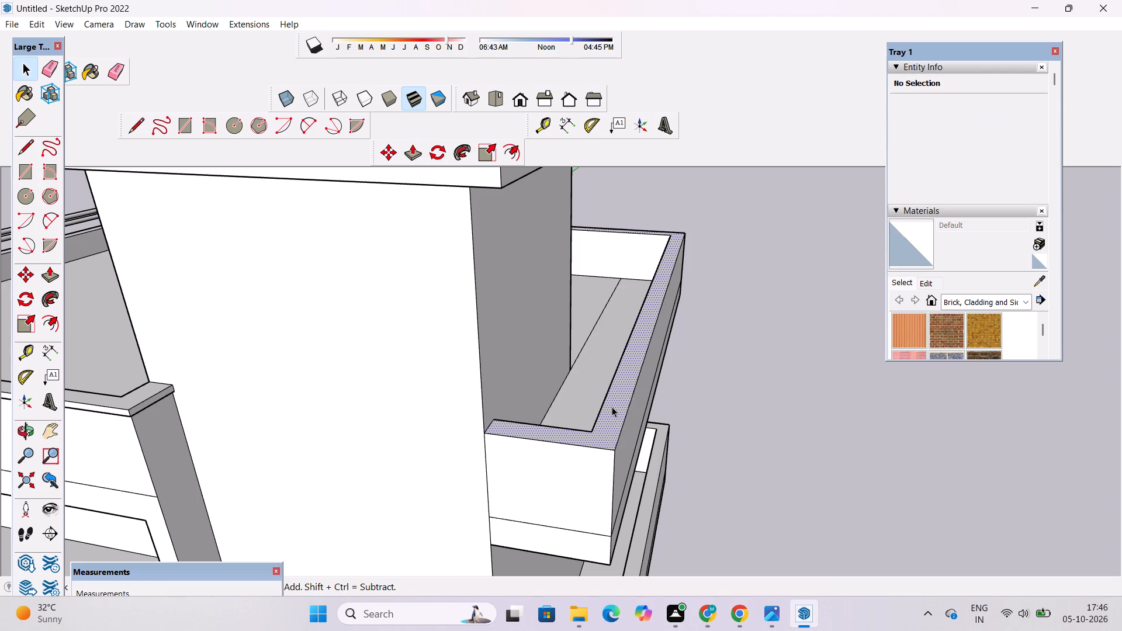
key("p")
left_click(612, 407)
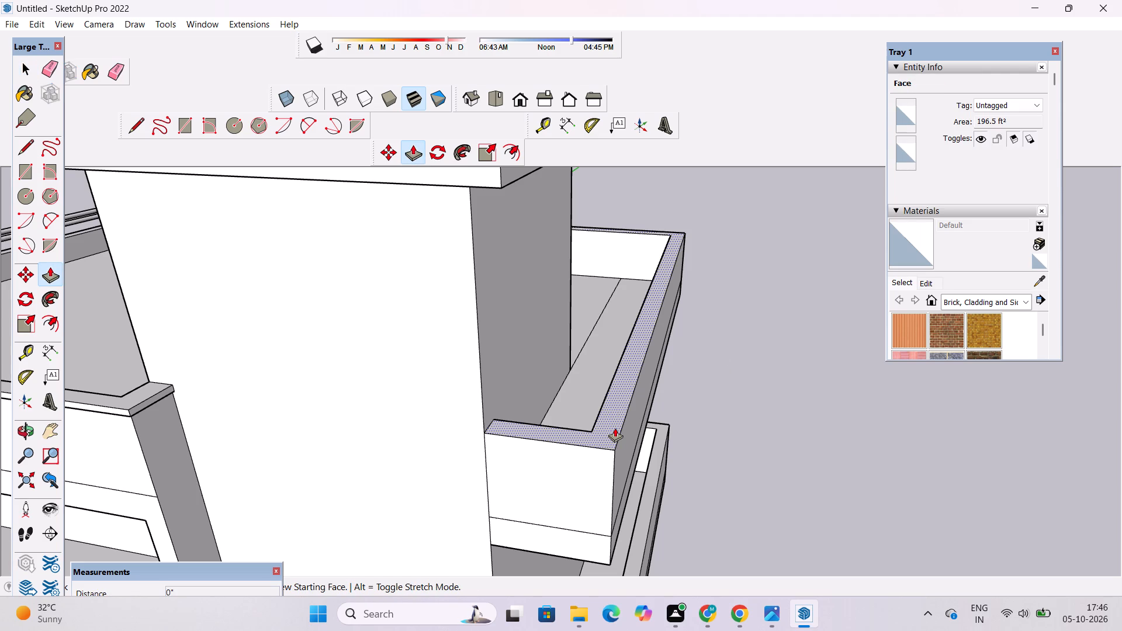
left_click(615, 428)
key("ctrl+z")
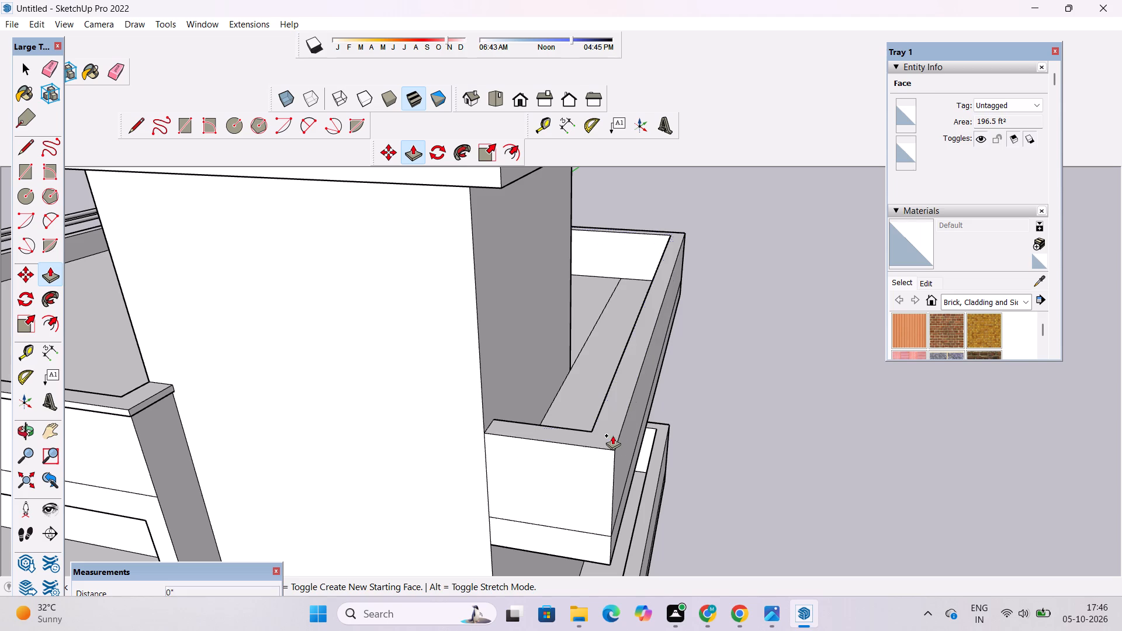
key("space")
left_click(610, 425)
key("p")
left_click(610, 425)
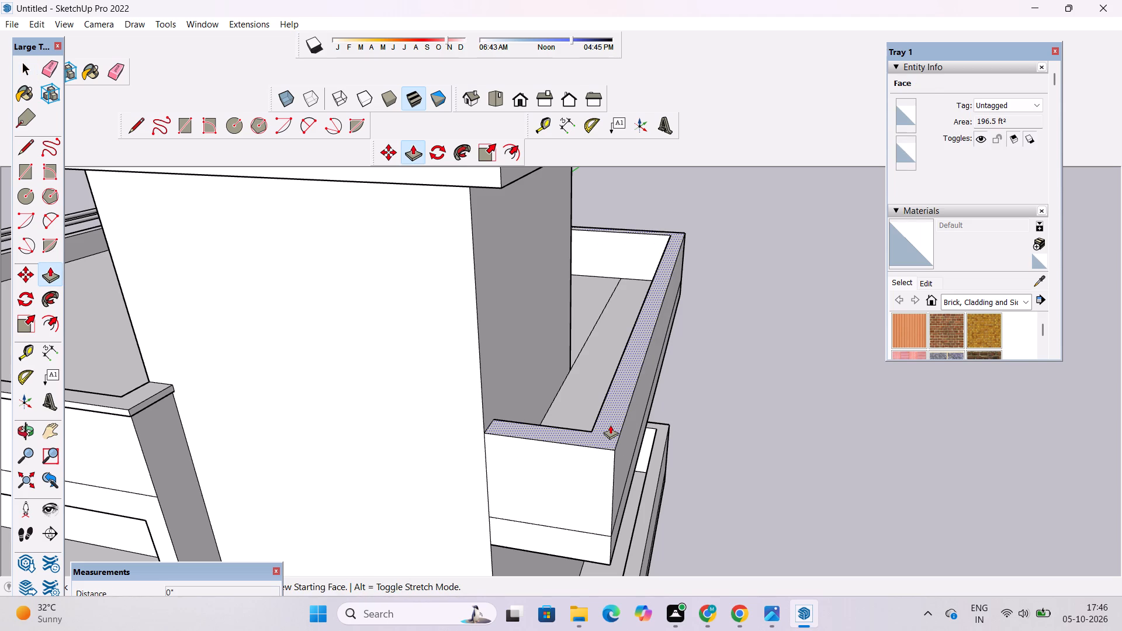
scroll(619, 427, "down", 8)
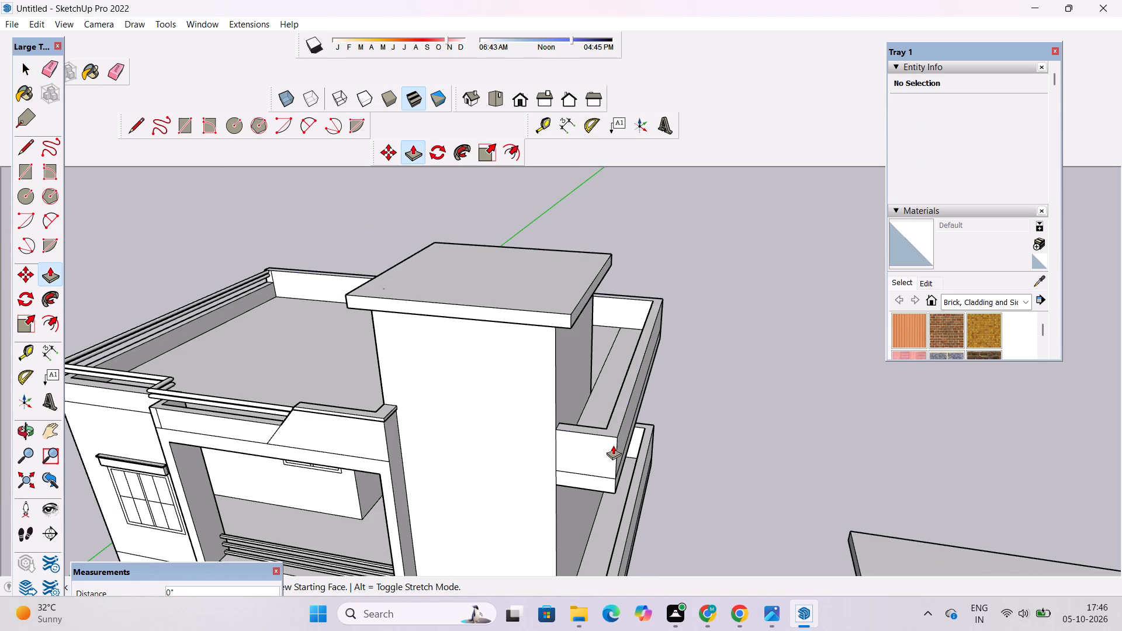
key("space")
Push/Pull the top face of the lower side balcony's parapet up 1'.
key("o")
scroll(611, 439, "down", 6)
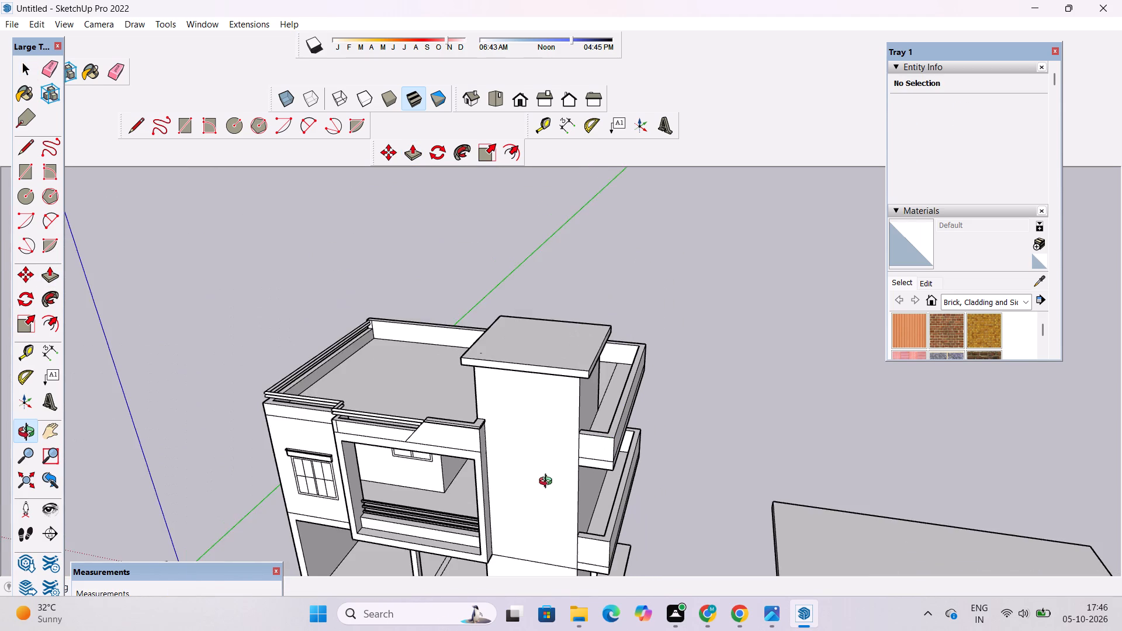
left_click_drag(548, 484, 609, 356)
scroll(643, 410, "down", 5)
left_click_drag(675, 470, 594, 491)
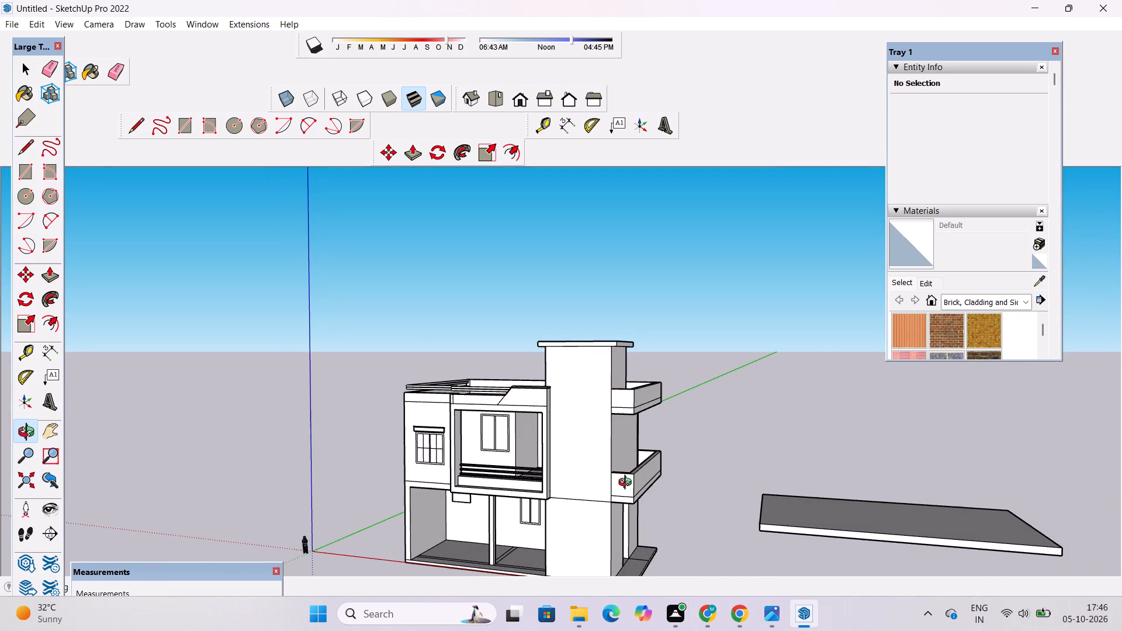
scroll(657, 480, "up", 5)
left_click_drag(653, 474, 620, 445)
left_click_drag(613, 435, 651, 538)
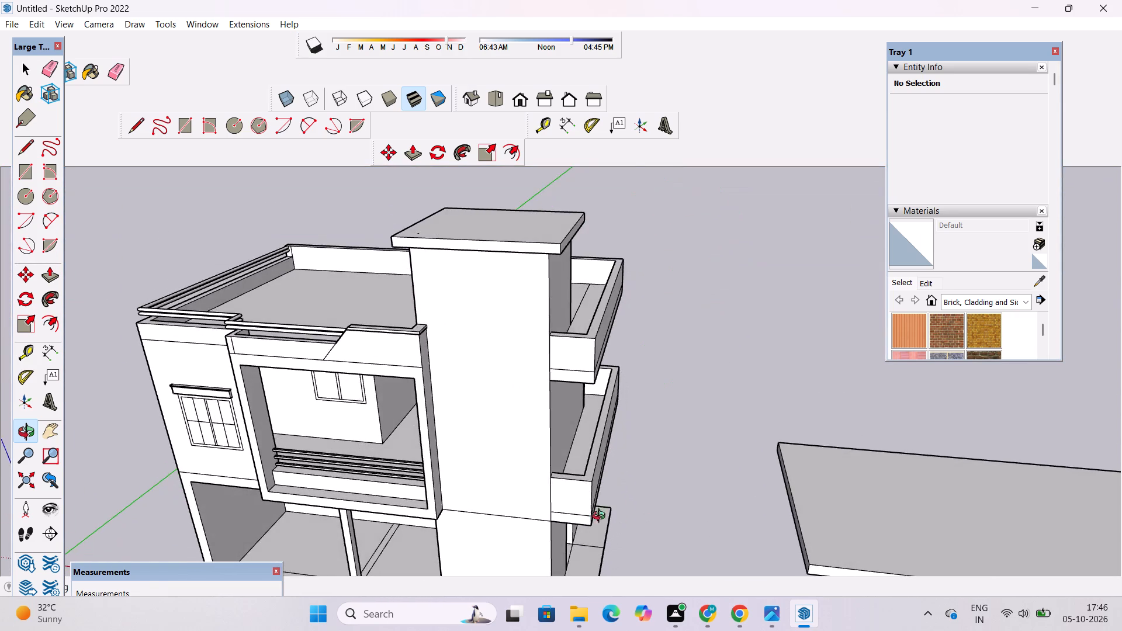
scroll(598, 512, "up", 4)
left_click_drag(588, 493, 556, 487, "shift")
left_click_drag(504, 462, 543, 424)
left_click_drag(515, 431, 569, 441, "shift")
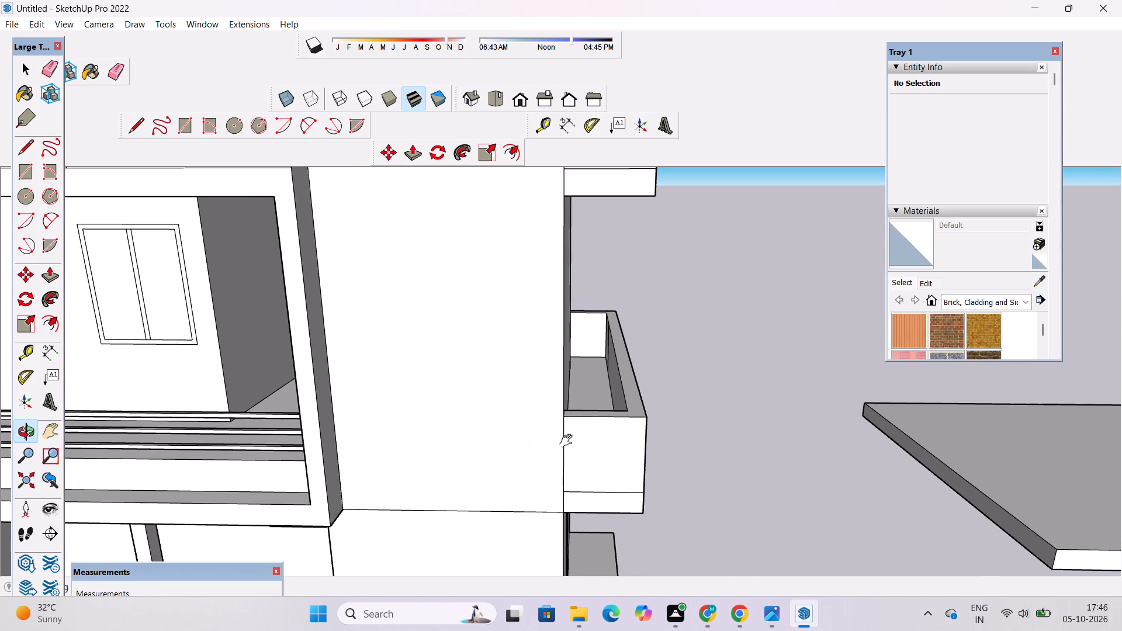
scroll(580, 432, "up", 1)
left_click_drag(601, 429, 553, 450, "shift")
left_click_drag(553, 451, 501, 493)
scroll(557, 455, "up", 3)
left_click_drag(555, 456, 539, 471, "shift")
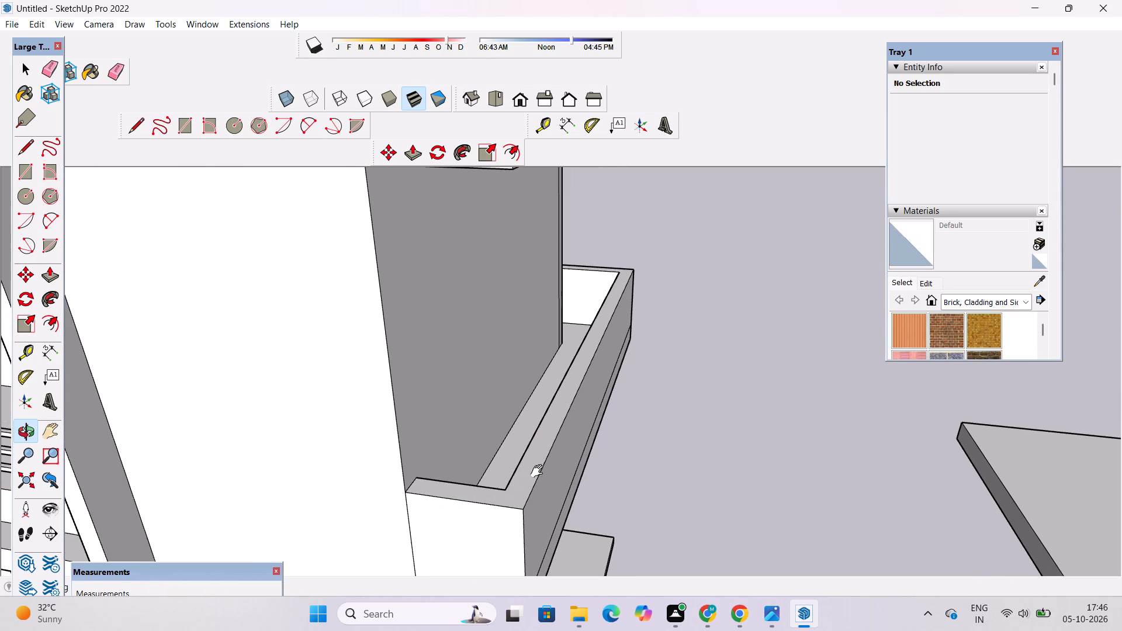
key("space")
left_click(533, 475)
key("p")
left_click(533, 475)
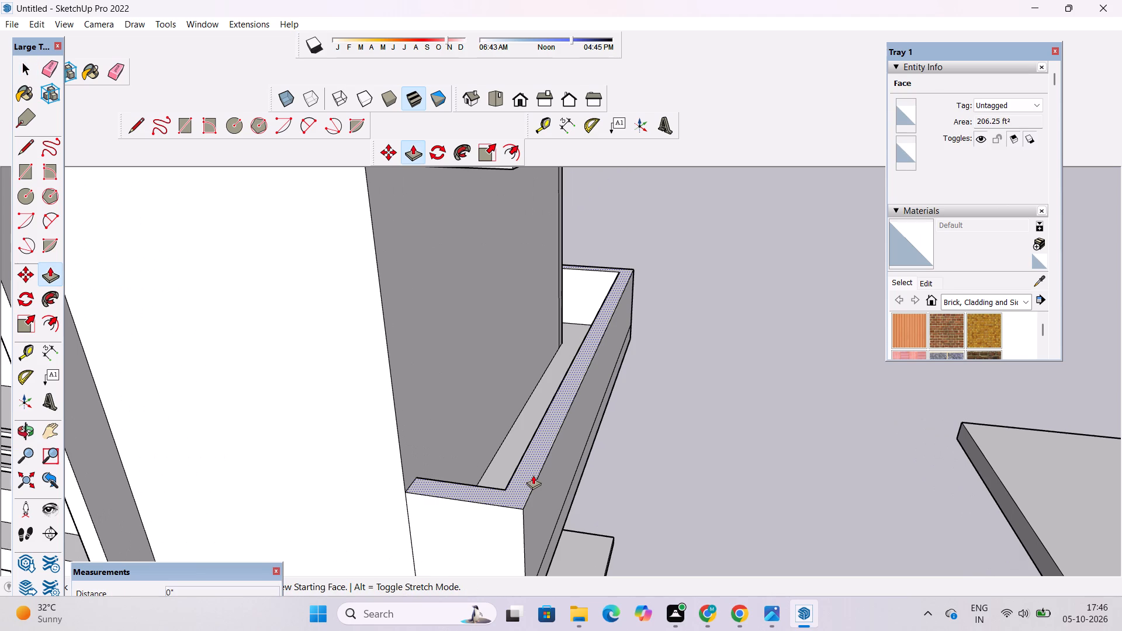
scroll(545, 476, "down", 4)
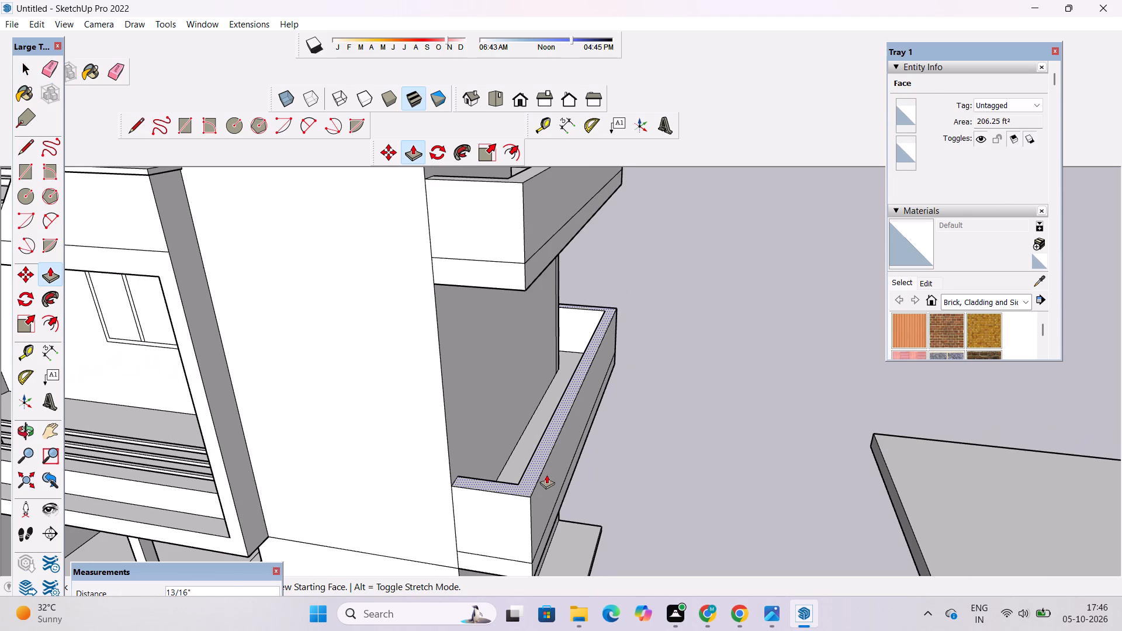
type("1'")
key("Return")
Examine the lower side balcony's parapet against the upper one around the side and rear of the building.
key("o")
scroll(552, 471, "down", 6)
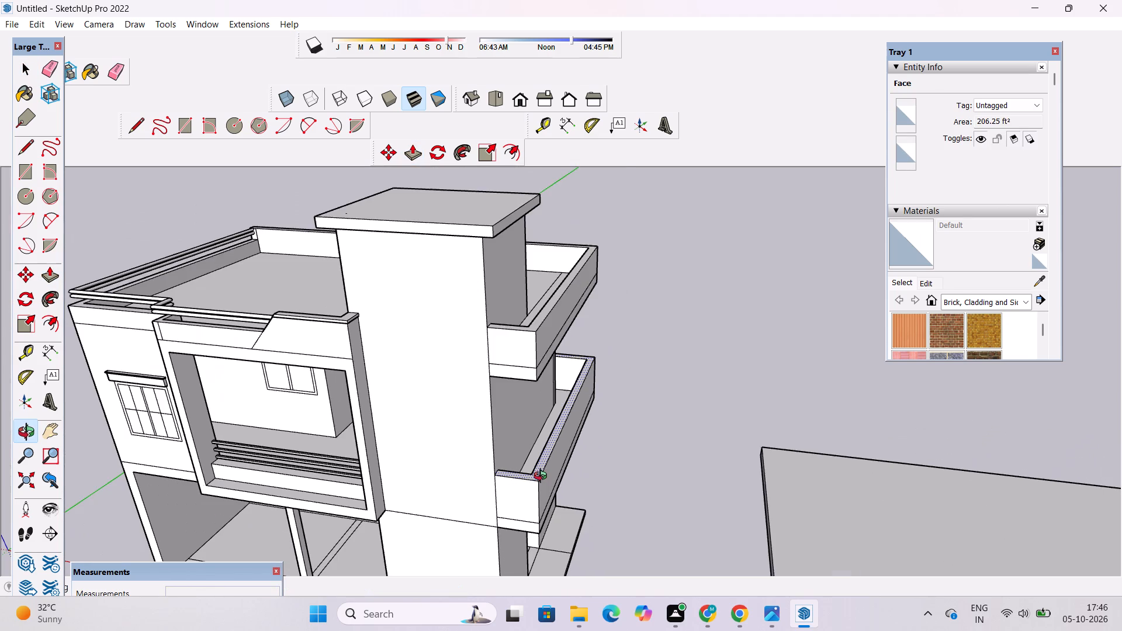
left_click_drag(503, 512, 518, 382)
scroll(563, 384, "up", 2)
left_click_drag(634, 409, 351, 484)
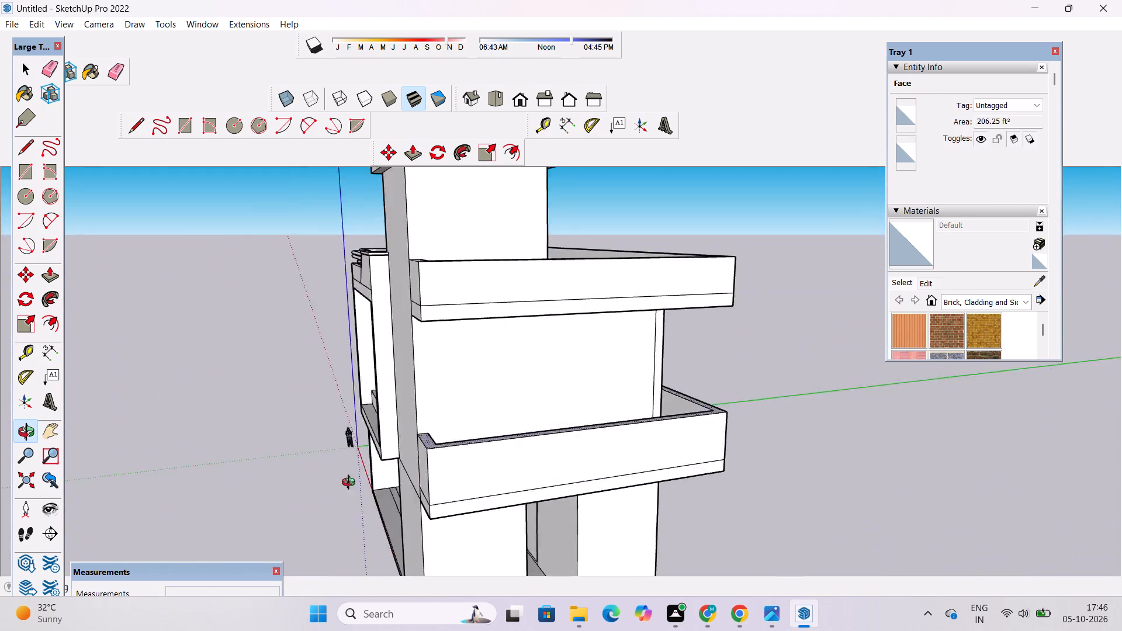
left_click_drag(351, 484, 254, 497)
left_click_drag(663, 489, 410, 480)
scroll(578, 439, "up", 2)
left_click_drag(671, 445, 608, 453)
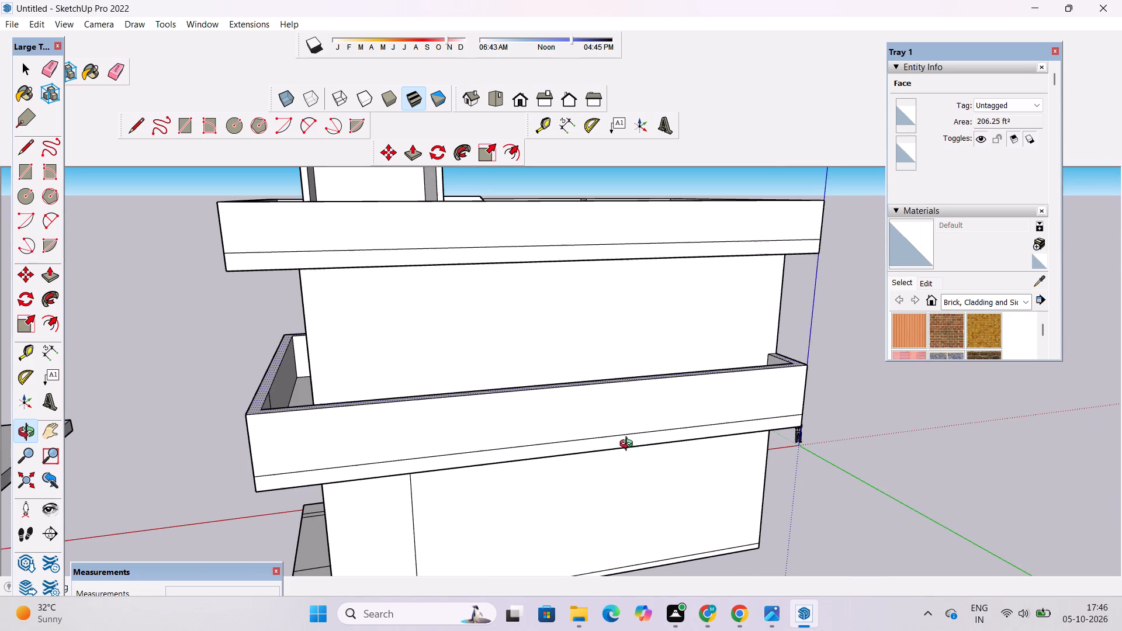
left_click_drag(611, 436, 671, 454, "shift")
scroll(580, 441, "down", 1)
left_click_drag(505, 449, 579, 449)
scroll(581, 448, "down", 1)
left_click_drag(544, 447, 570, 449)
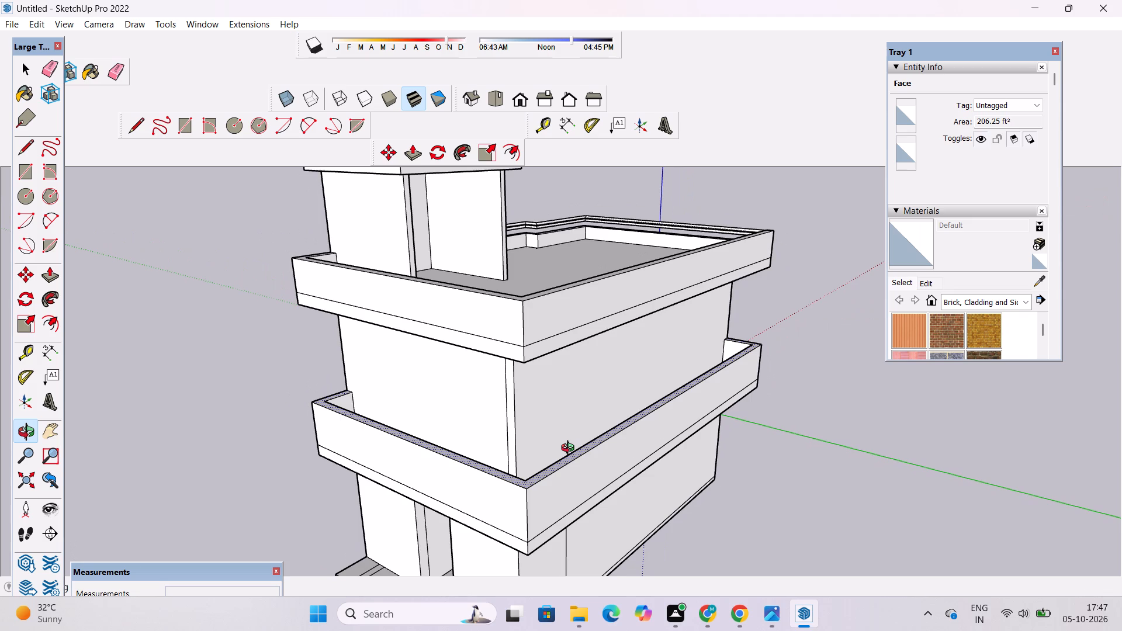
scroll(570, 449, "down", 2)
scroll(490, 411, "up", 1)
scroll(486, 411, "down", 1)
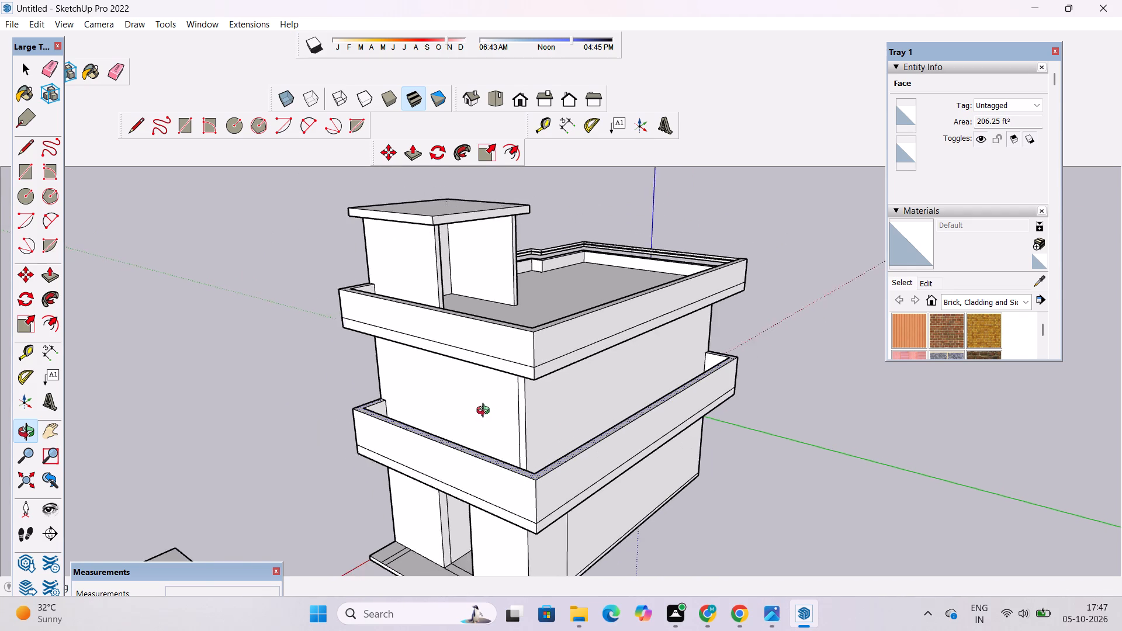
scroll(486, 412, "down", 2)
left_click_drag(473, 429, 680, 443)
left_click_drag(520, 469, 857, 484)
Examine the heights of both side balcony parapets from the front, from low and high viewpoints beside the stair tower.
scroll(709, 446, "up", 2)
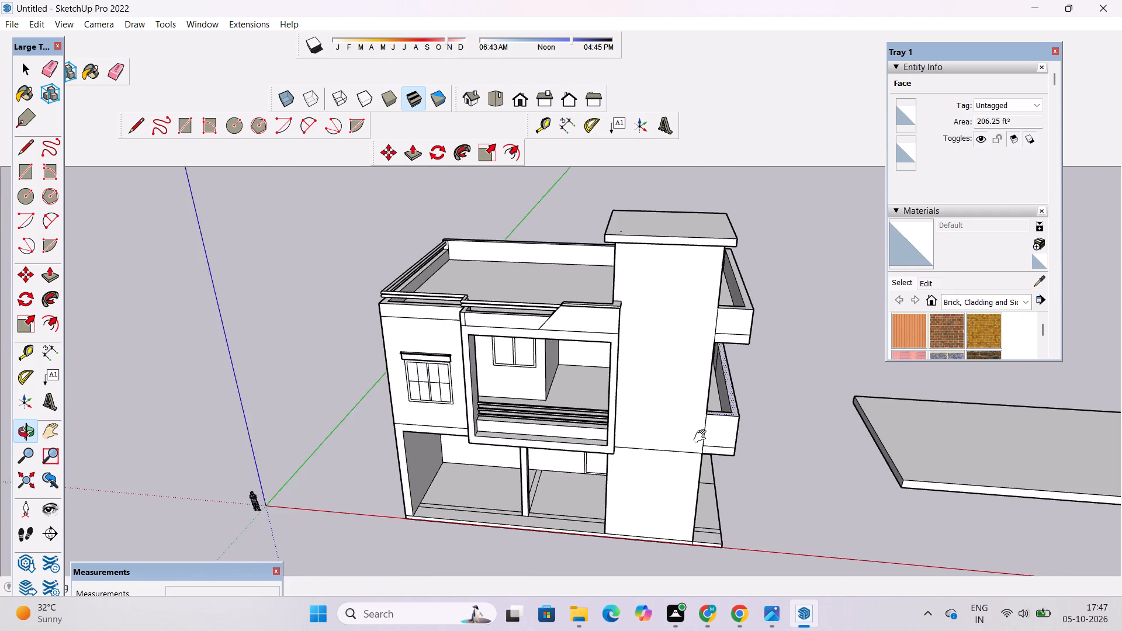
left_click_drag(686, 441, 638, 494, "shift")
left_click_drag(652, 504, 653, 494)
left_click_drag(653, 490, 614, 474)
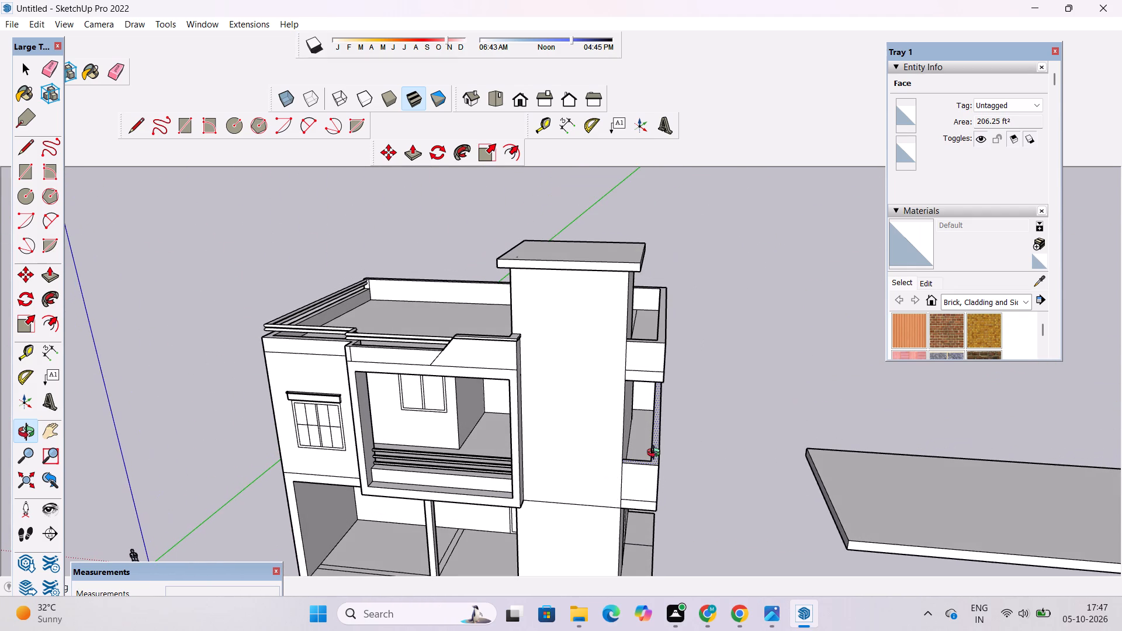
key("space")
left_click(724, 432)
scroll(641, 443, "up", 4)
key("o")
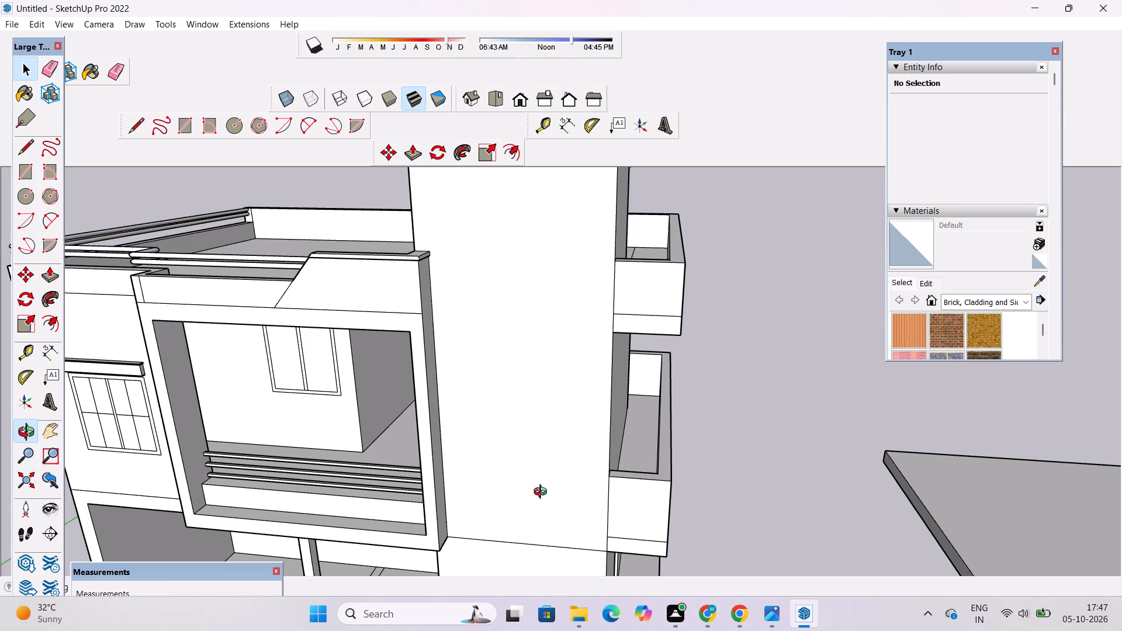
left_click_drag(569, 487, 580, 476)
scroll(584, 466, "down", 3)
left_click_drag(605, 491, 624, 424)
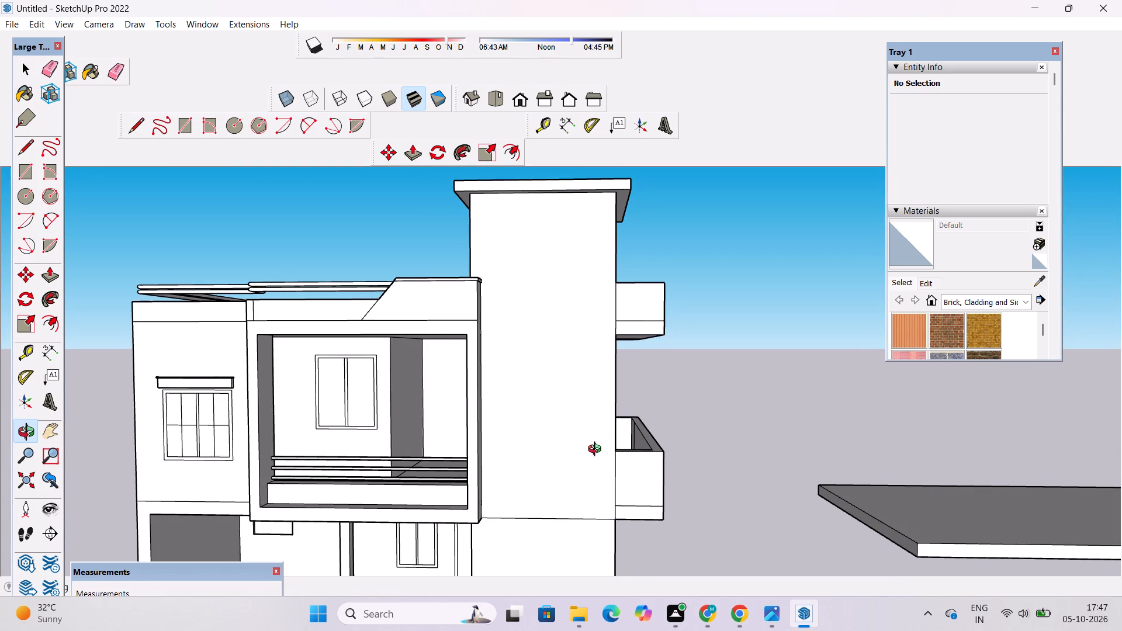
scroll(603, 449, "down", 5)
left_click_drag(602, 448, 603, 495)
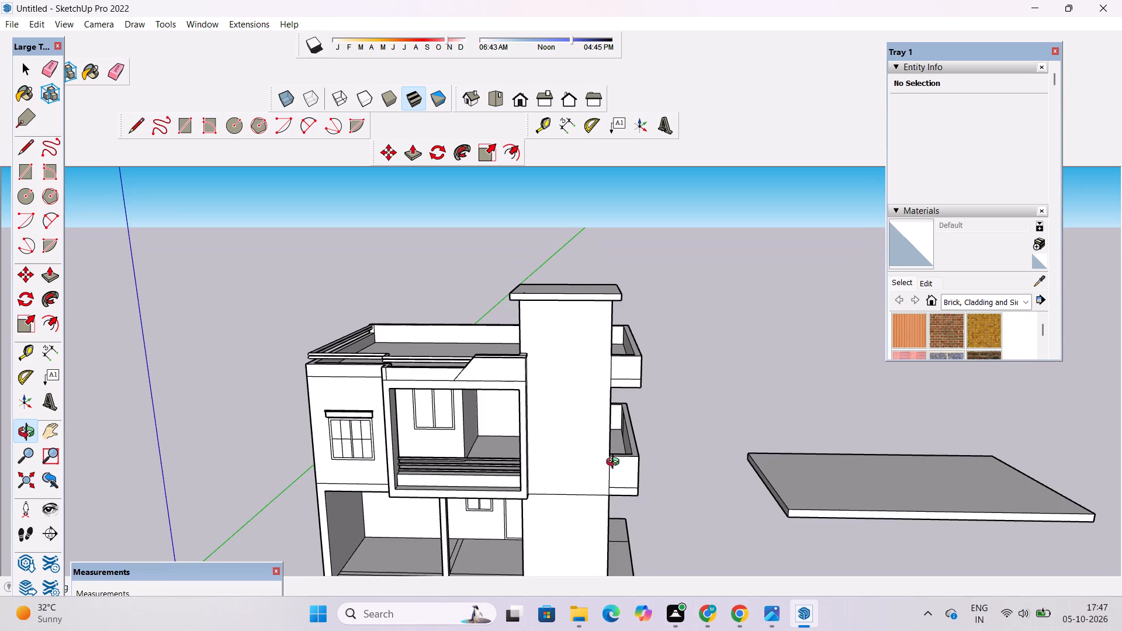
left_click_drag(615, 463, 601, 504, "shift")
scroll(622, 487, "up", 8)
left_click_drag(615, 502, 587, 407, "shift")
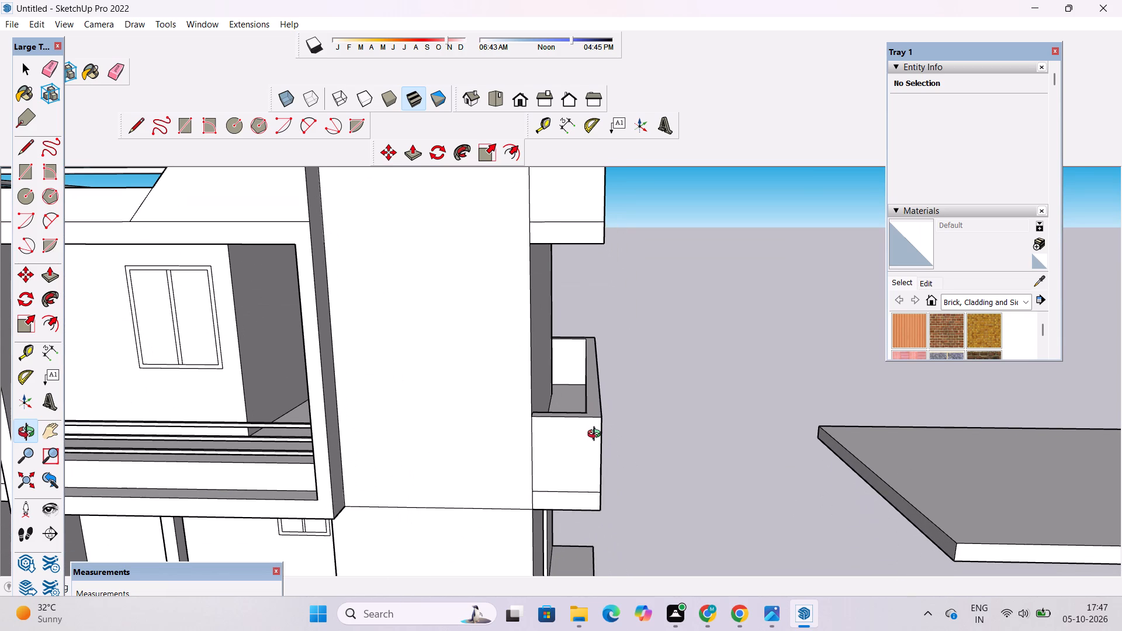
scroll(597, 435, "down", 1)
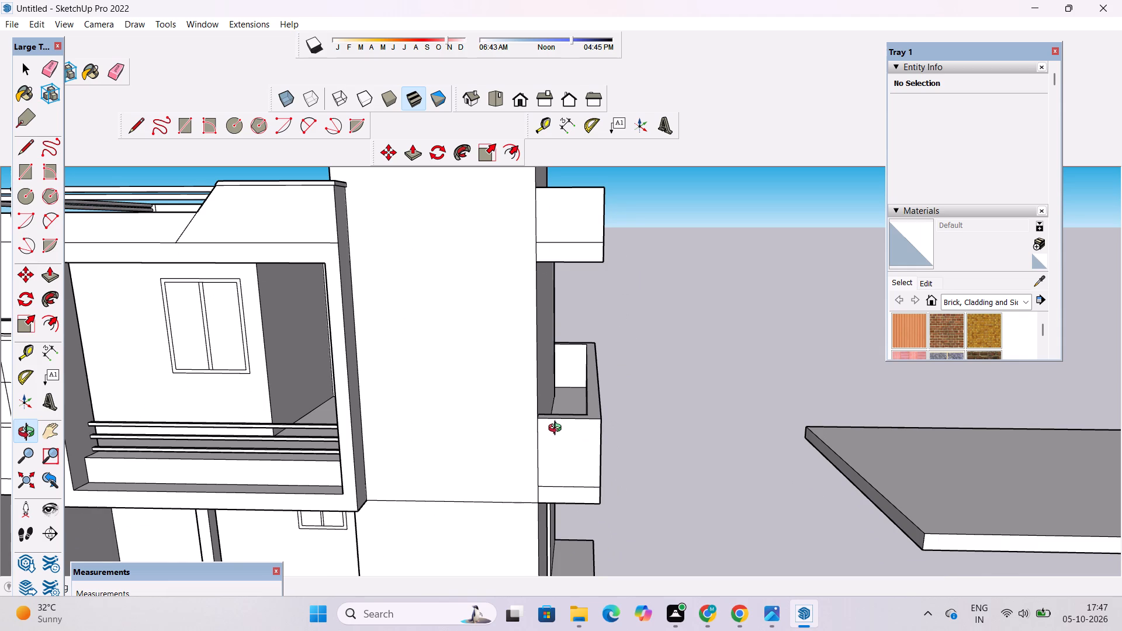
scroll(557, 429, "down", 3)
left_click_drag(557, 434, 593, 481, "shift")
left_click_drag(591, 485, 580, 417, "shift")
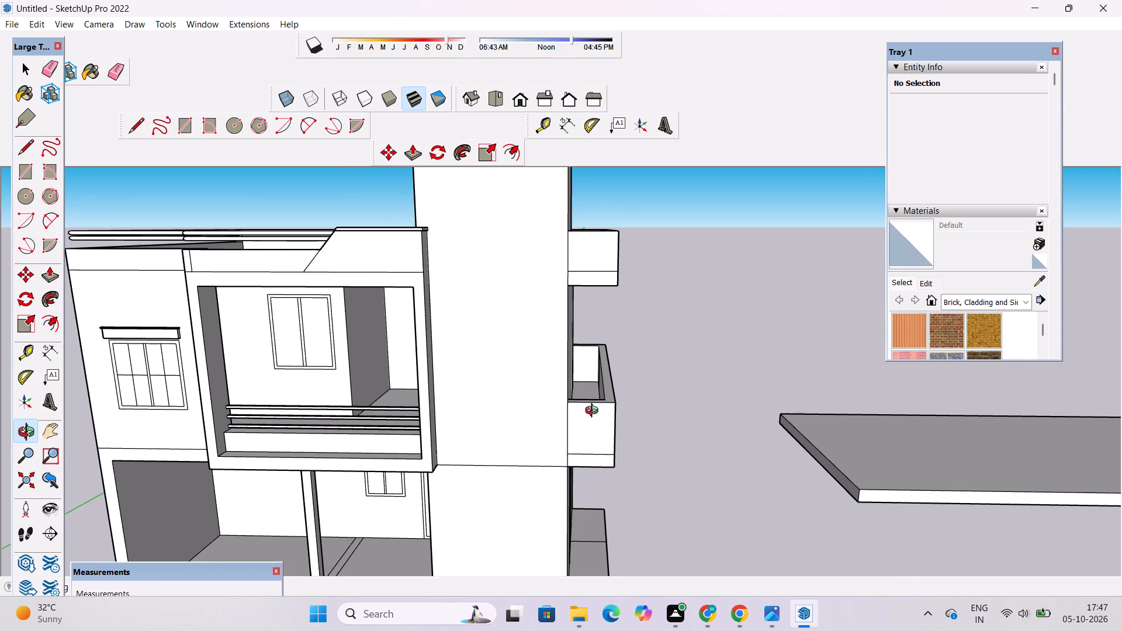
left_click_drag(649, 381, 520, 407)
left_click_drag(548, 418, 625, 428)
left_click_drag(534, 432, 545, 425)
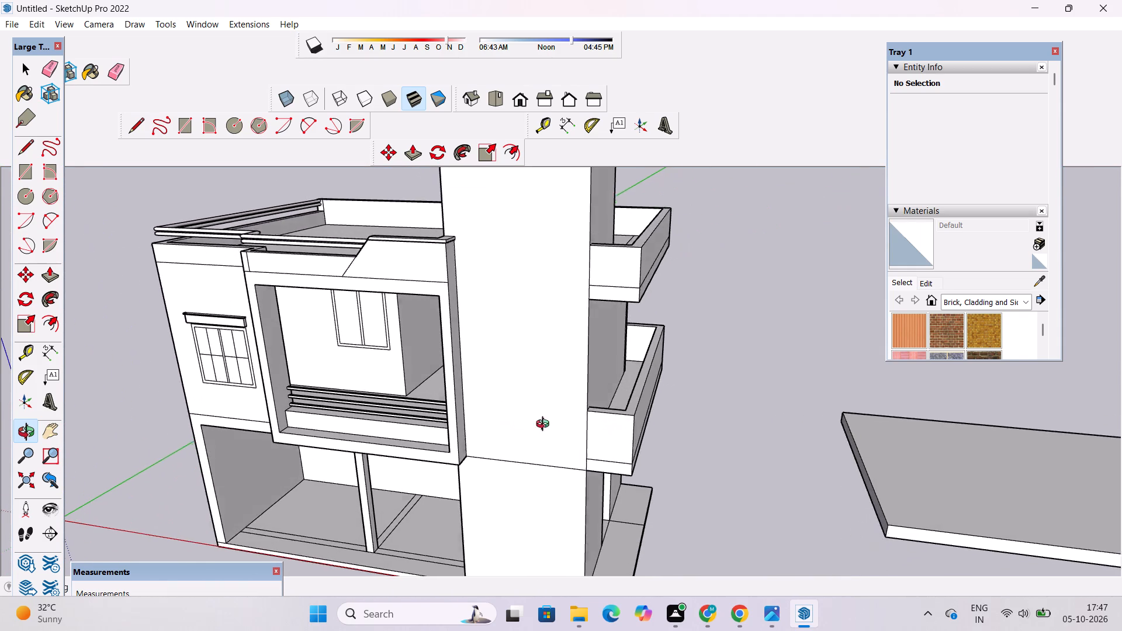
left_click_drag(545, 425, 574, 402)
left_click_drag(604, 411, 535, 437, "shift")
left_click_drag(557, 433, 538, 436, "shift")
left_click_drag(552, 432, 565, 477)
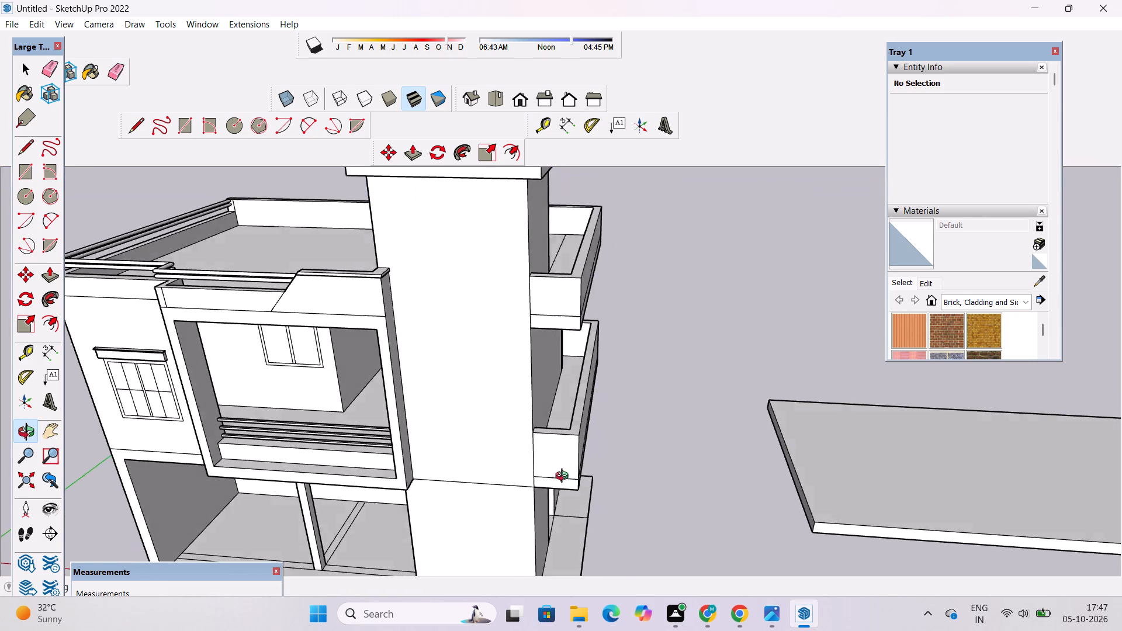
Push/Pull the top face of the lower side balcony's parapet down 1'.
left_click_drag(565, 477, 566, 480)
scroll(581, 422, "up", 4)
left_click_drag(573, 420, 514, 432, "shift")
key("space")
scroll(529, 427, "up", 4)
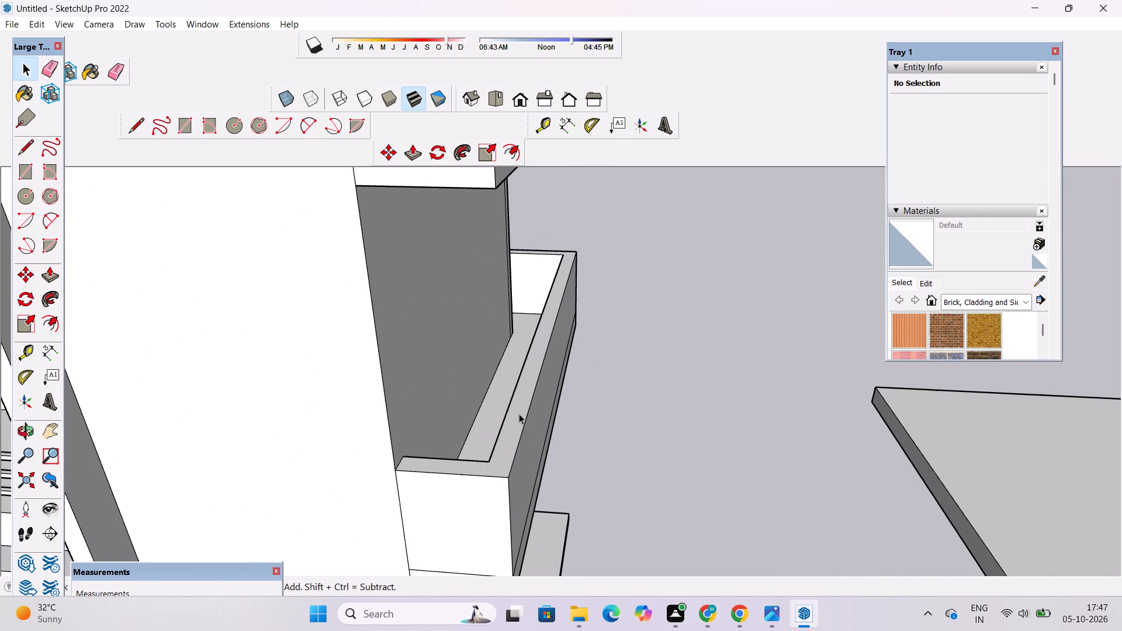
left_click(519, 414)
key("p")
left_click(519, 414)
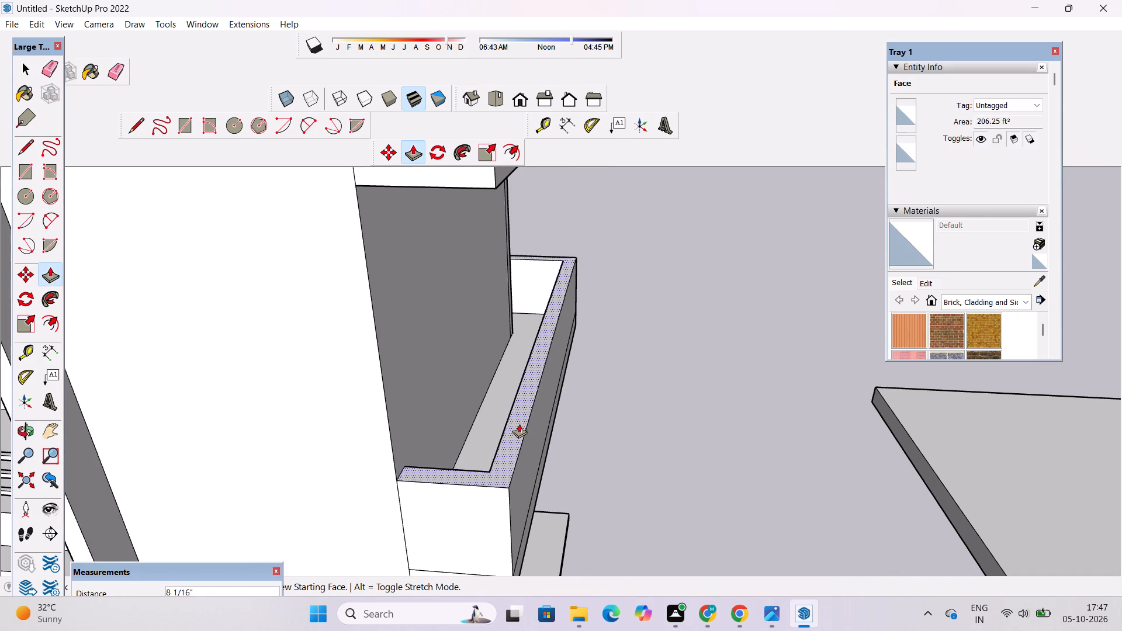
type("1'")
key("Return")
Examine the lower side balcony's parapet against the upper balcony and the front facade from the front and side.
key("o")
scroll(507, 430, "down", 4)
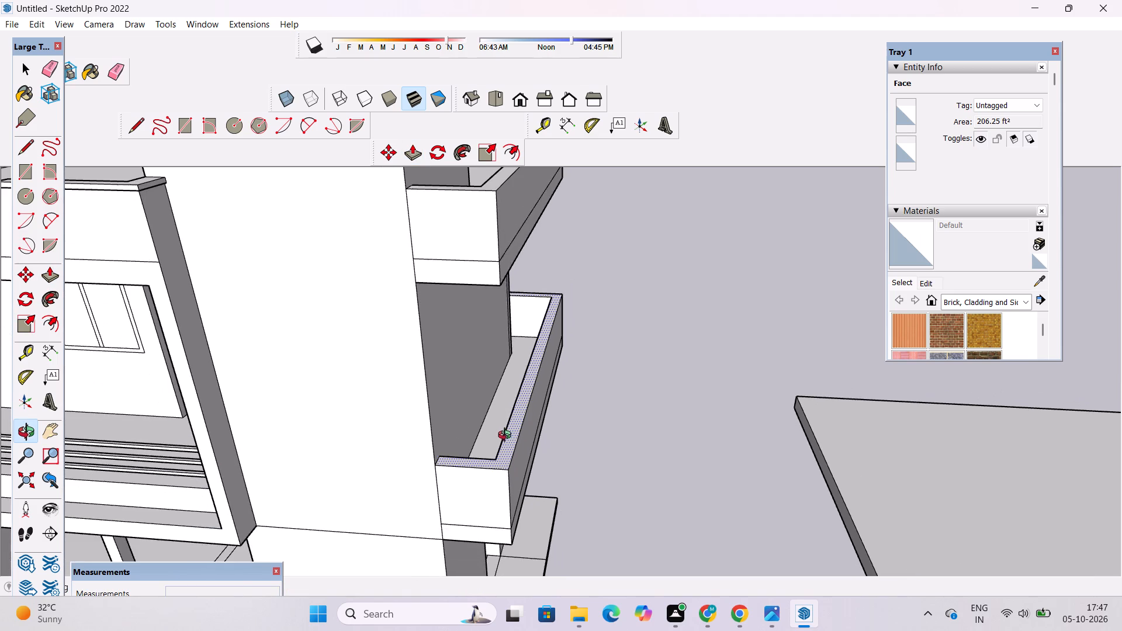
left_click_drag(505, 480, 506, 429)
left_click_drag(501, 431, 535, 424, "shift")
key("space")
left_click(653, 406)
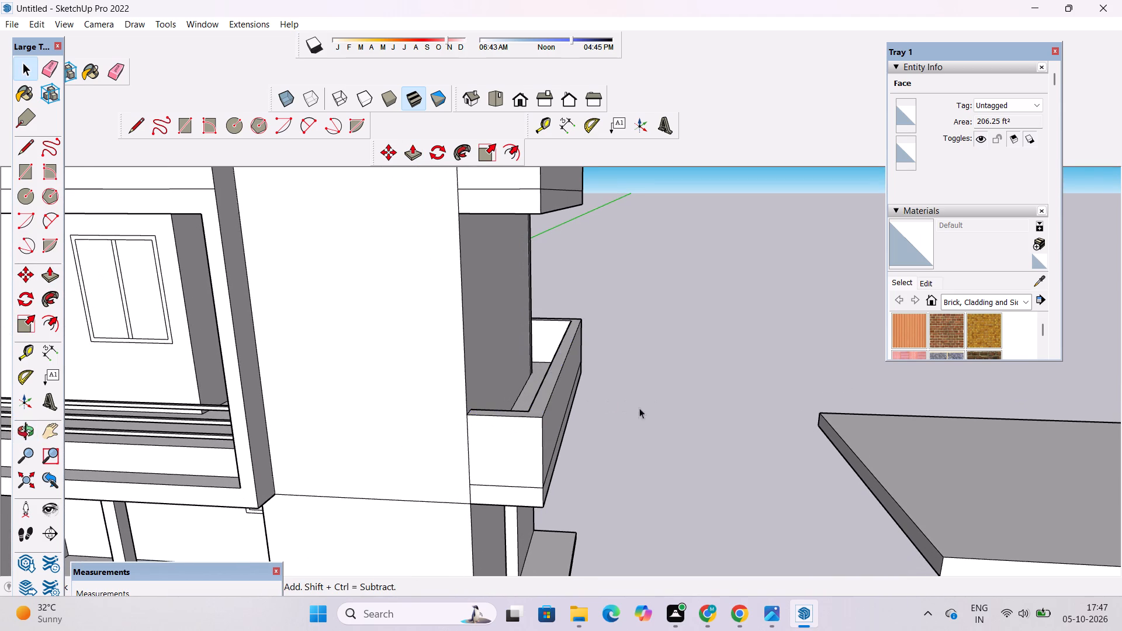
scroll(530, 415, "down", 4)
key("o")
scroll(512, 421, "up", 2)
left_click_drag(450, 435, 540, 439, "shift")
left_click_drag(542, 440, 555, 433)
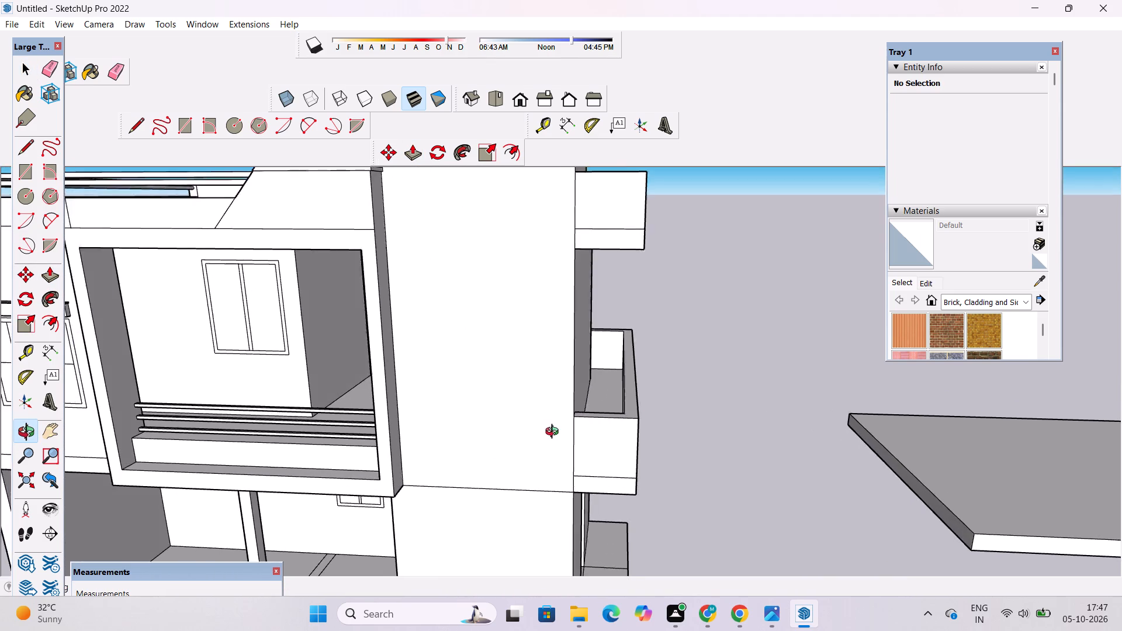
left_click_drag(555, 433, 564, 415)
scroll(599, 396, "down", 2)
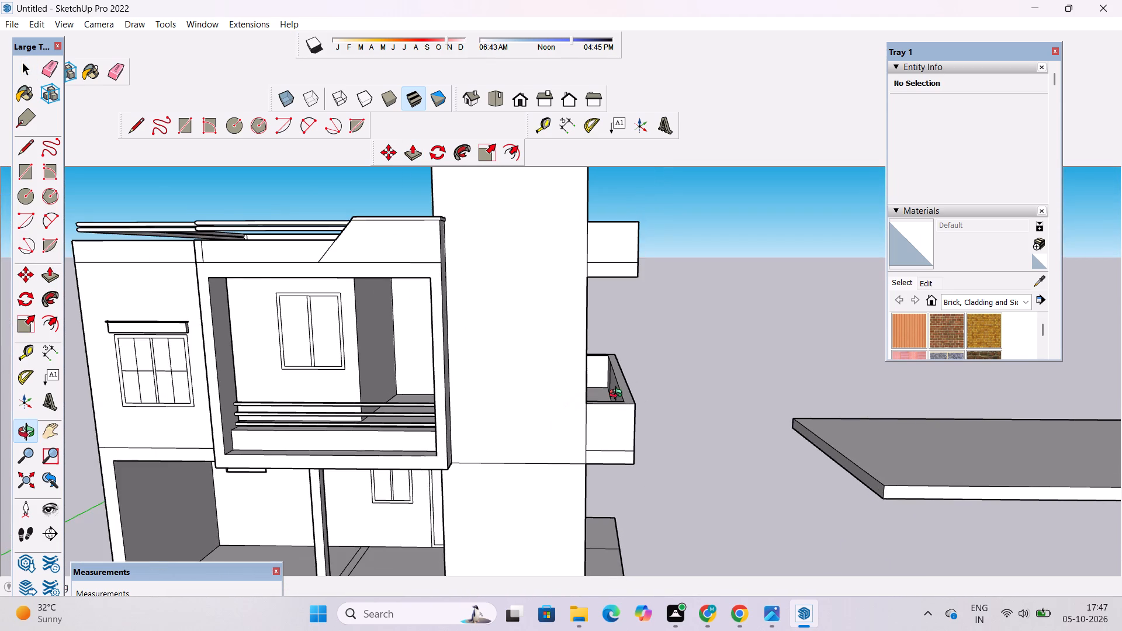
left_click_drag(618, 395, 481, 431)
left_click_drag(541, 412, 357, 421, "shift")
left_click_drag(455, 428, 452, 509)
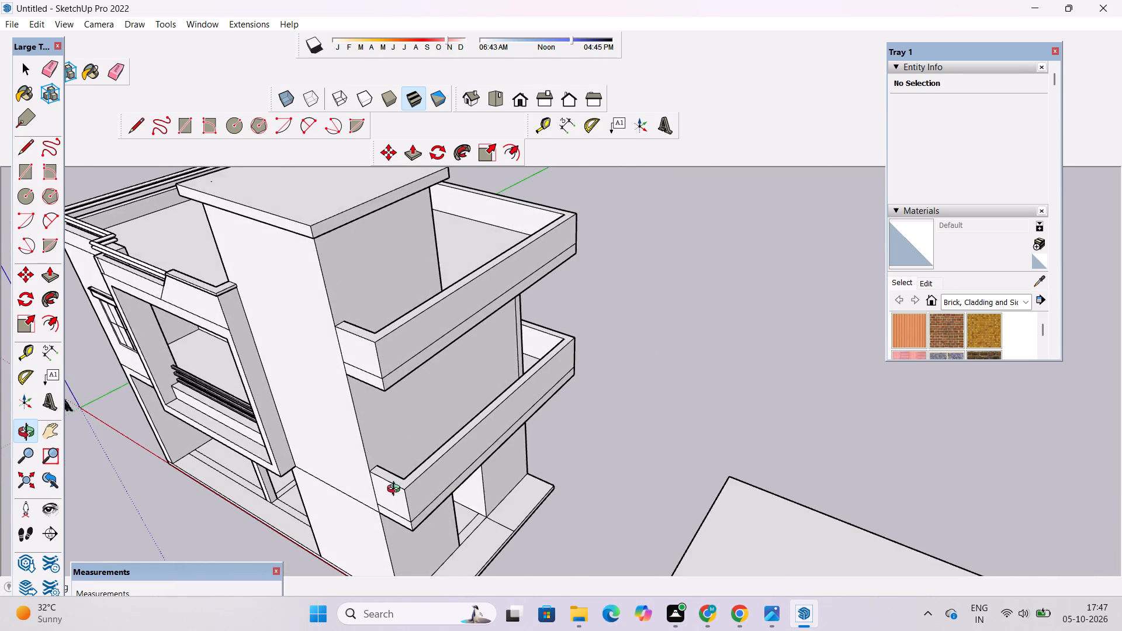
Draw a 7' centreline along the top of the lower side balcony parapet's front return, starting at the stair tower wall.
scroll(396, 490, "up", 8)
left_click_drag(412, 481, 342, 501)
key("l")
scroll(306, 462, "up", 4)
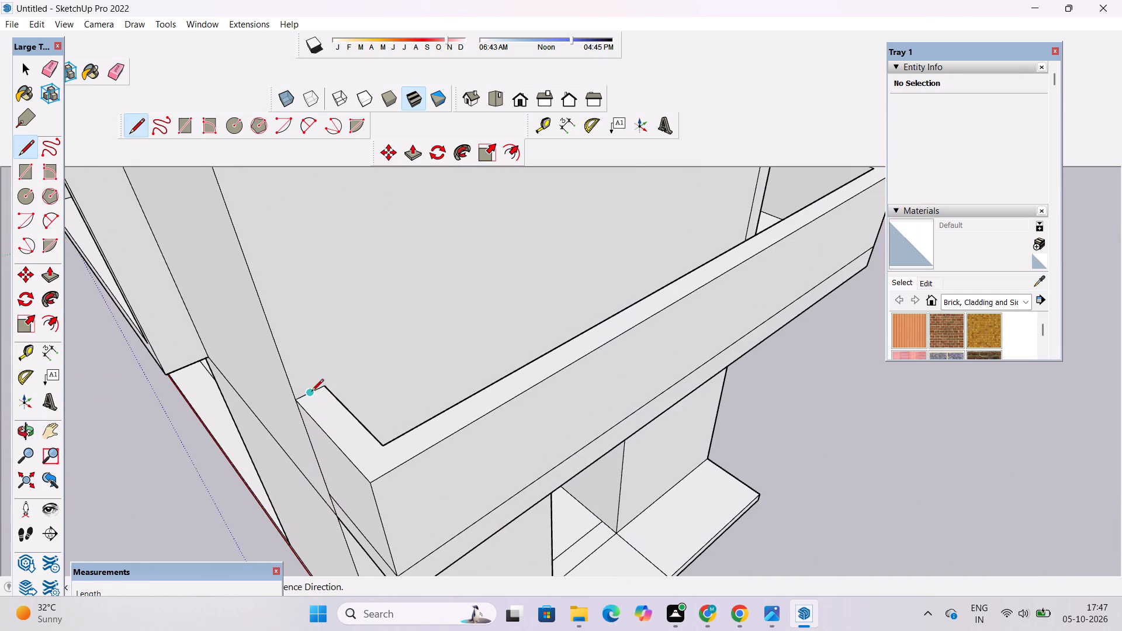
left_click(308, 392)
left_click(382, 477)
Extend the long parapet run's inner edge from its front and rear inner corners to the outer edges with lines about 1'6" long.
scroll(334, 463, "down", 4)
scroll(359, 453, "up", 8)
left_click(376, 451)
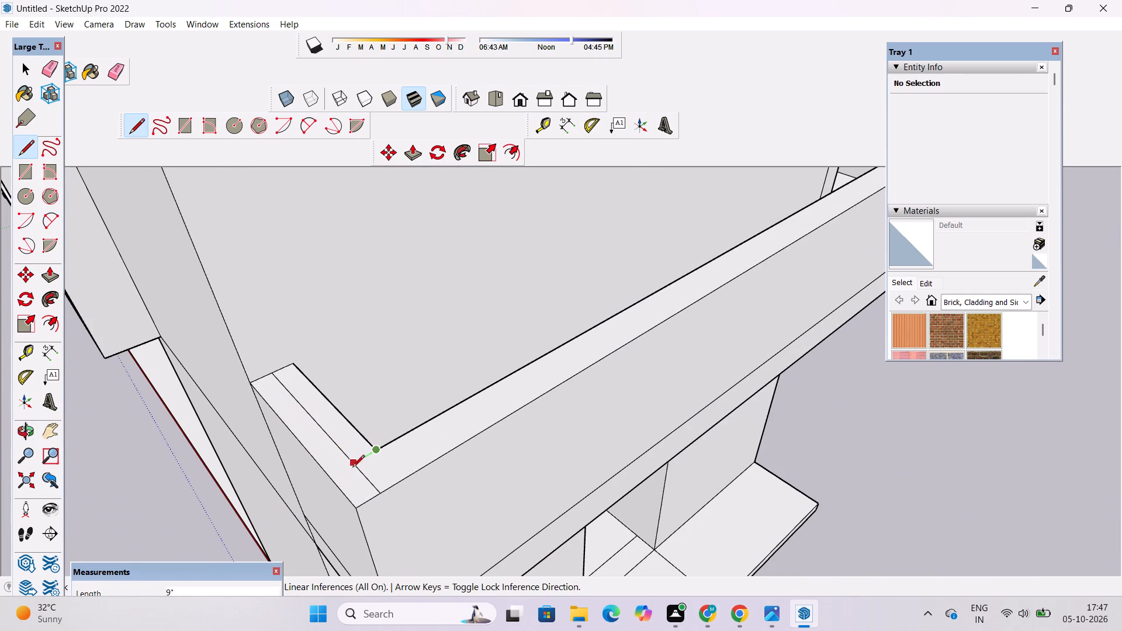
left_click(328, 479)
scroll(233, 473, "down", 6)
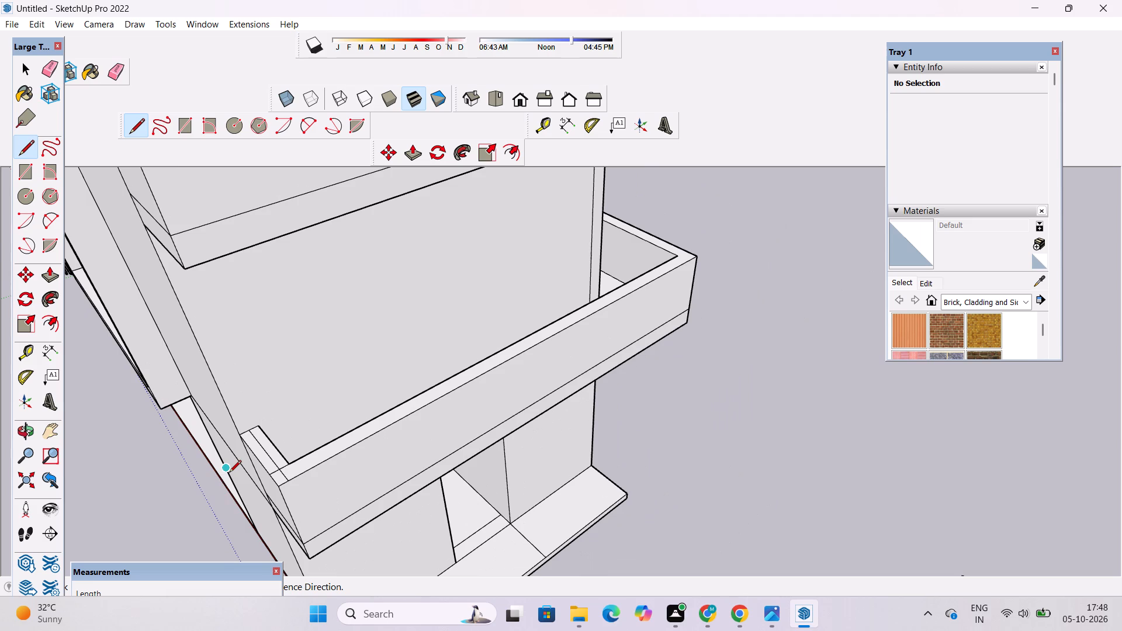
scroll(709, 235, "up", 6)
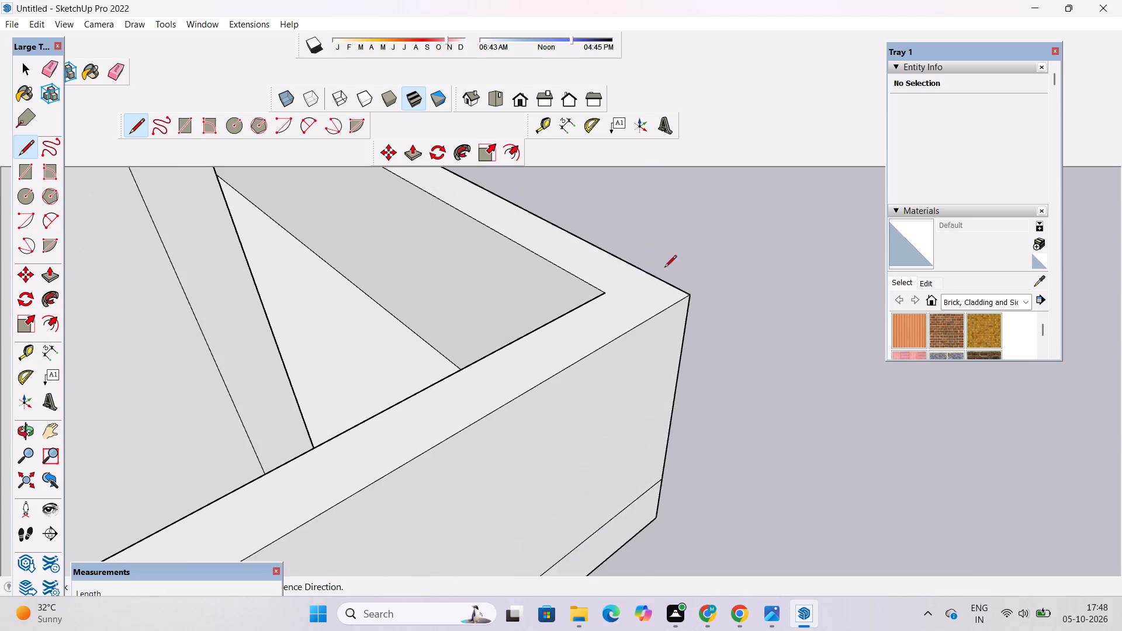
scroll(664, 268, "up", 3)
left_click(593, 298)
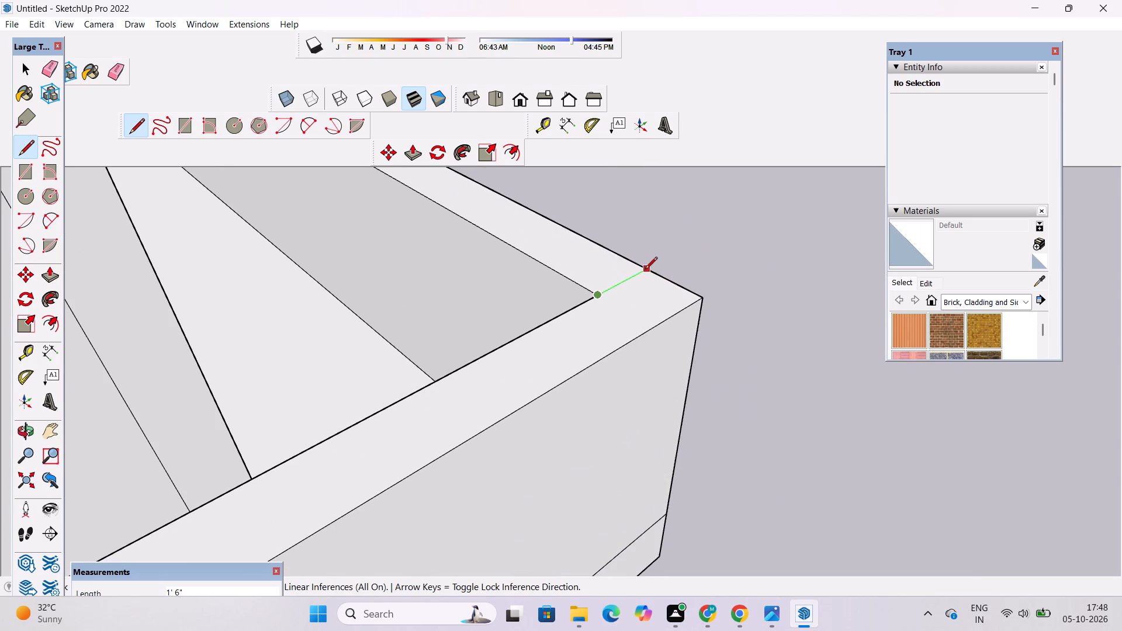
left_click(646, 270)
Draw a centreline about 47' long along the top of the lower balcony's long parapet run, between its rear and front edge midpoints.
left_click(674, 284)
scroll(674, 284, "down", 10)
scroll(676, 285, "up", 1)
scroll(676, 285, "down", 16)
scroll(487, 389, "up", 9)
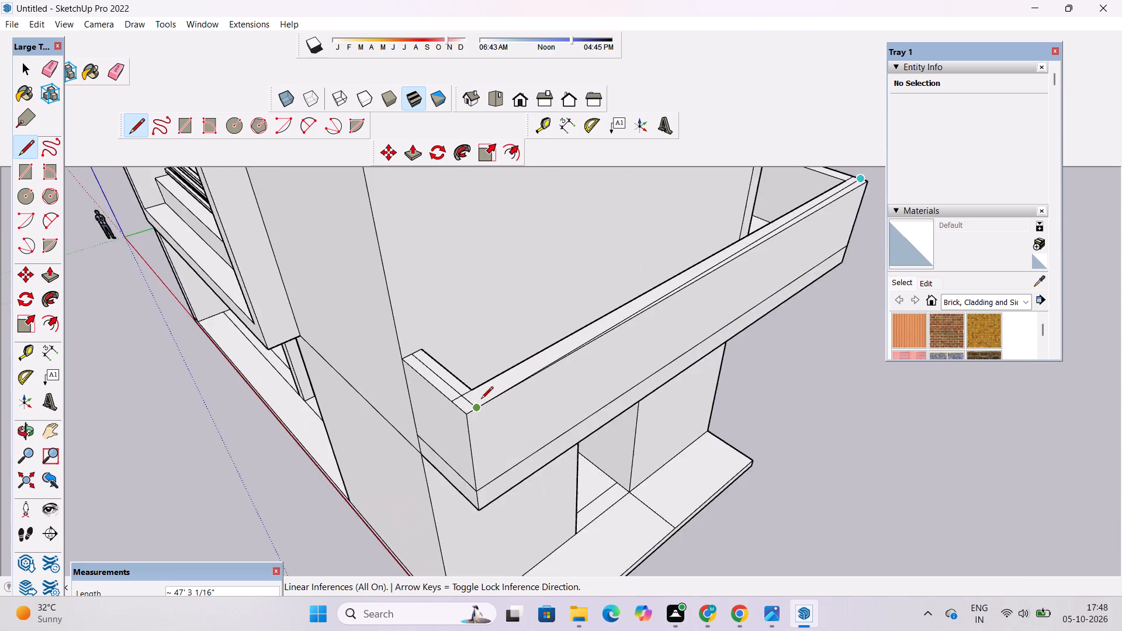
scroll(481, 400, "up", 5)
left_click(442, 415)
key("space")
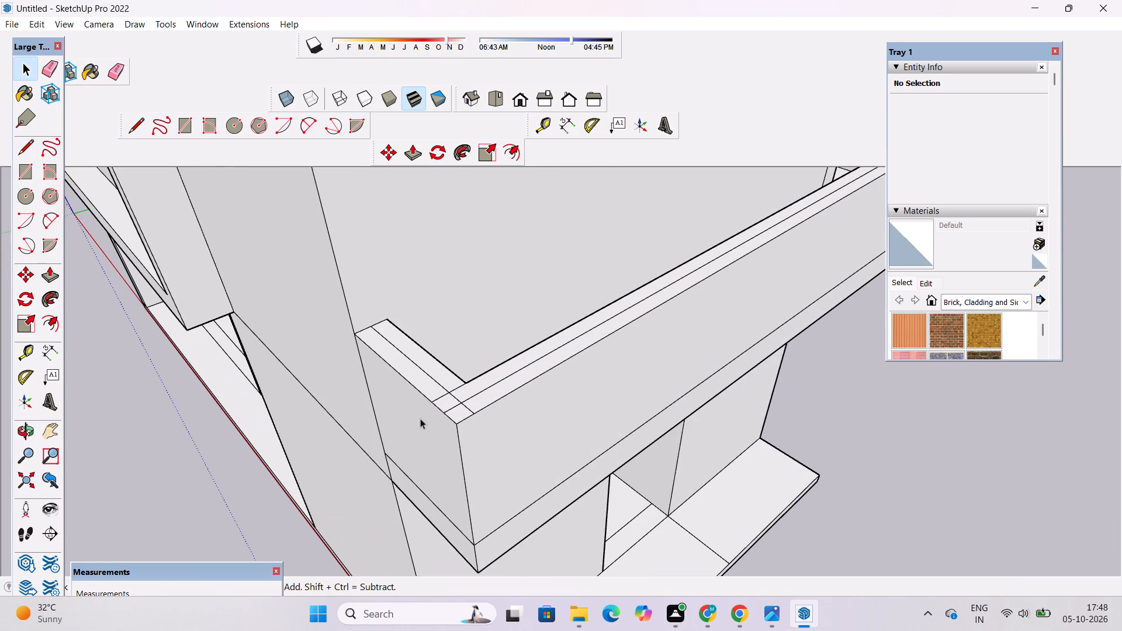
Erase both segments of the helper line across the parapet top at the front inner corner.
key("e")
scroll(452, 390, "up", 4)
left_click_drag(449, 382, 455, 394)
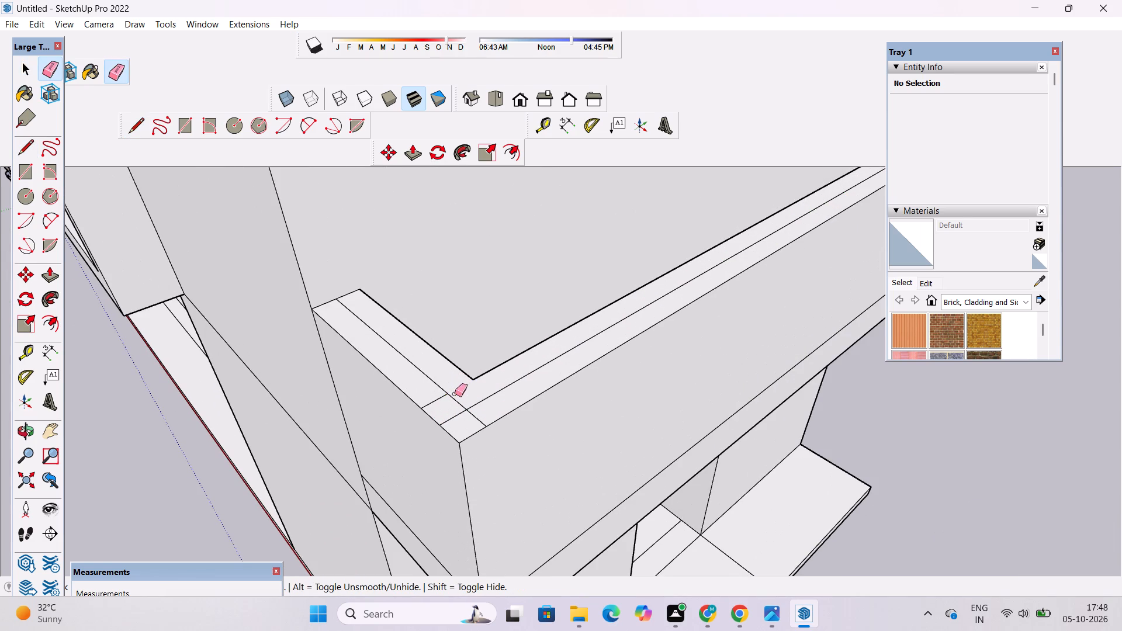
left_click_drag(437, 396, 438, 405)
scroll(318, 409, "down", 5)
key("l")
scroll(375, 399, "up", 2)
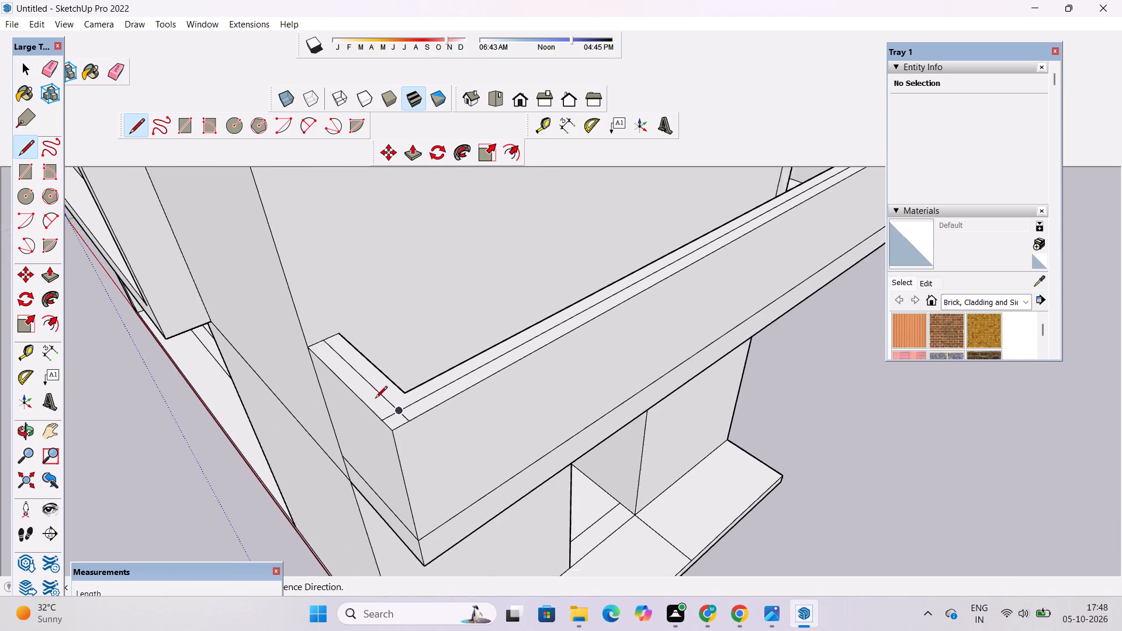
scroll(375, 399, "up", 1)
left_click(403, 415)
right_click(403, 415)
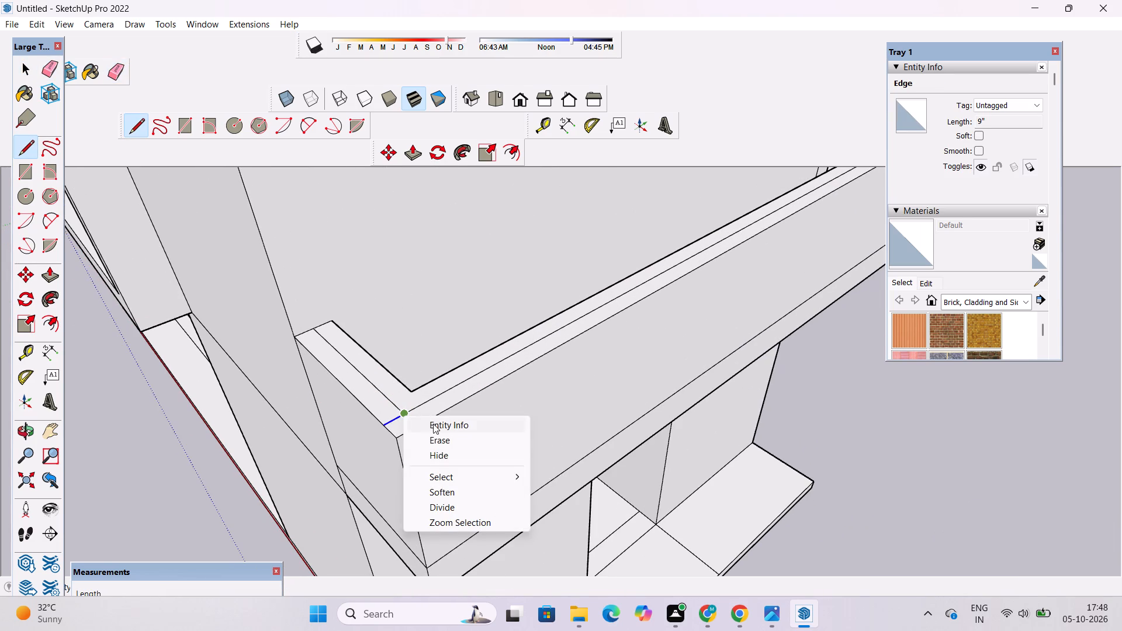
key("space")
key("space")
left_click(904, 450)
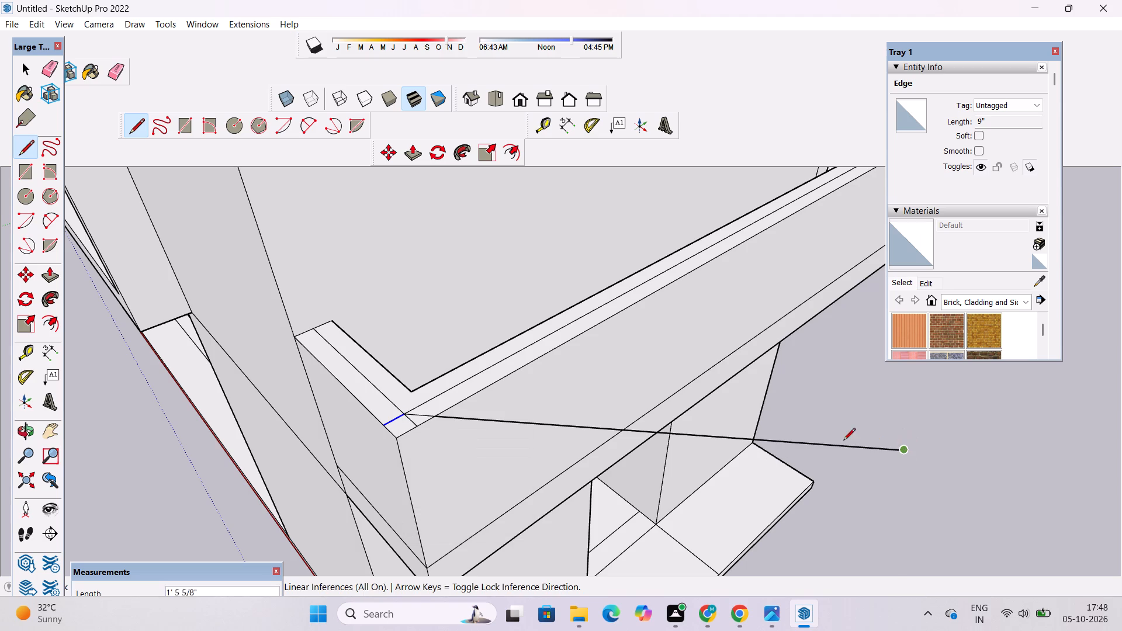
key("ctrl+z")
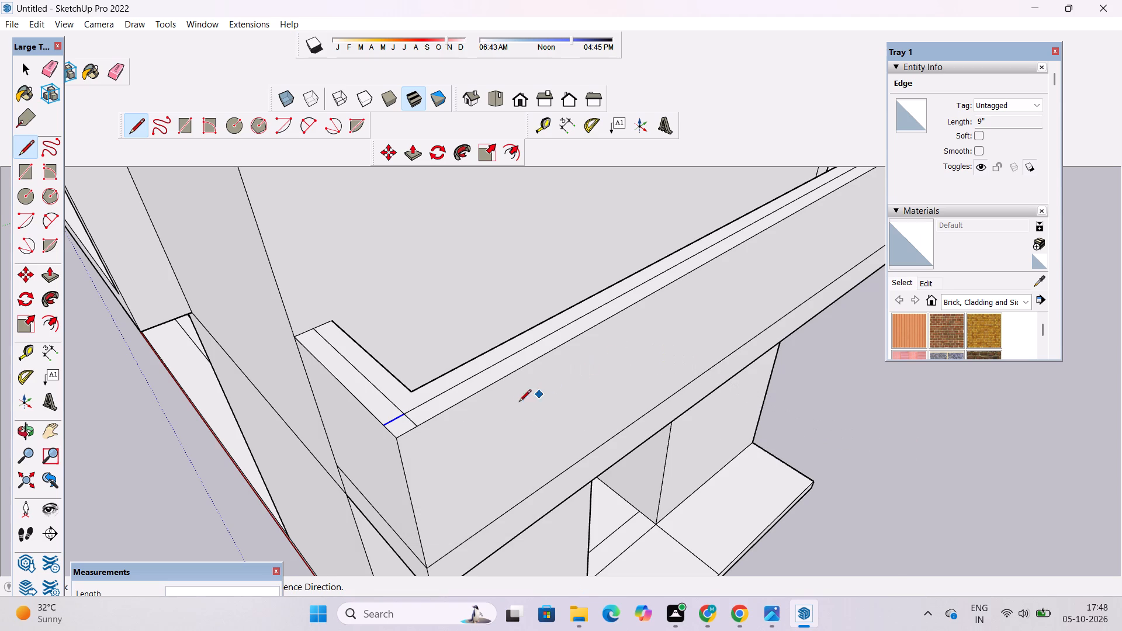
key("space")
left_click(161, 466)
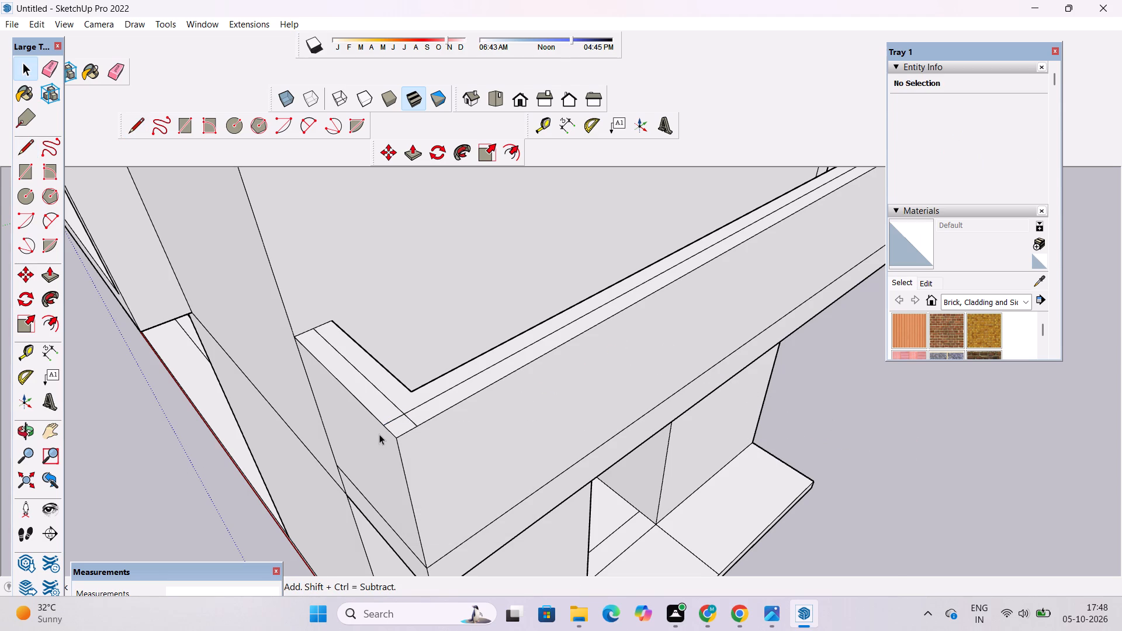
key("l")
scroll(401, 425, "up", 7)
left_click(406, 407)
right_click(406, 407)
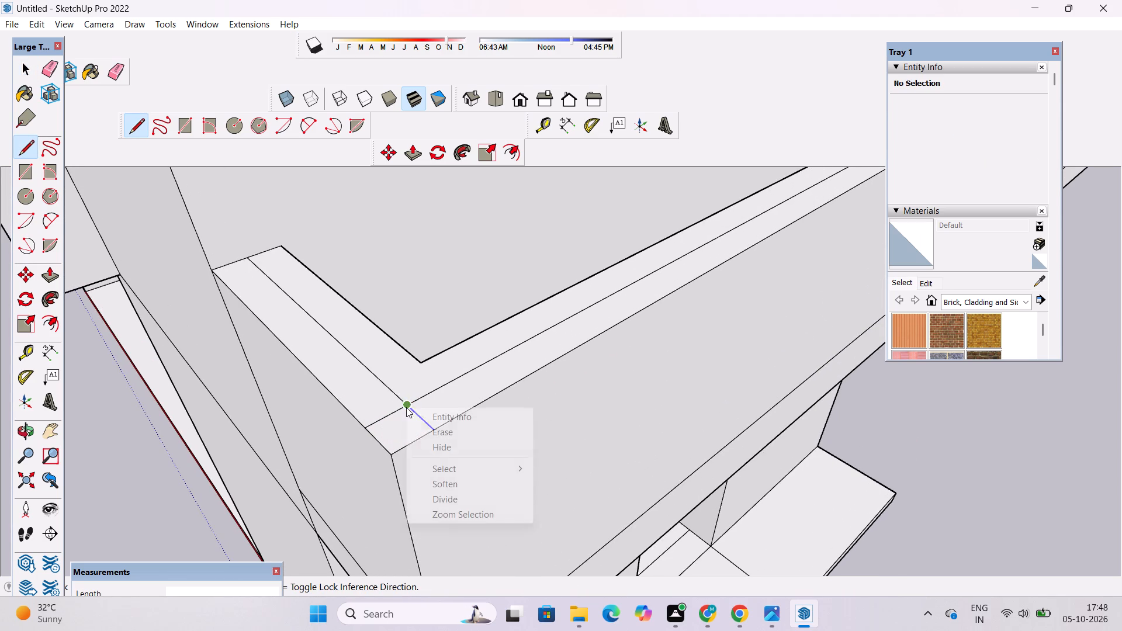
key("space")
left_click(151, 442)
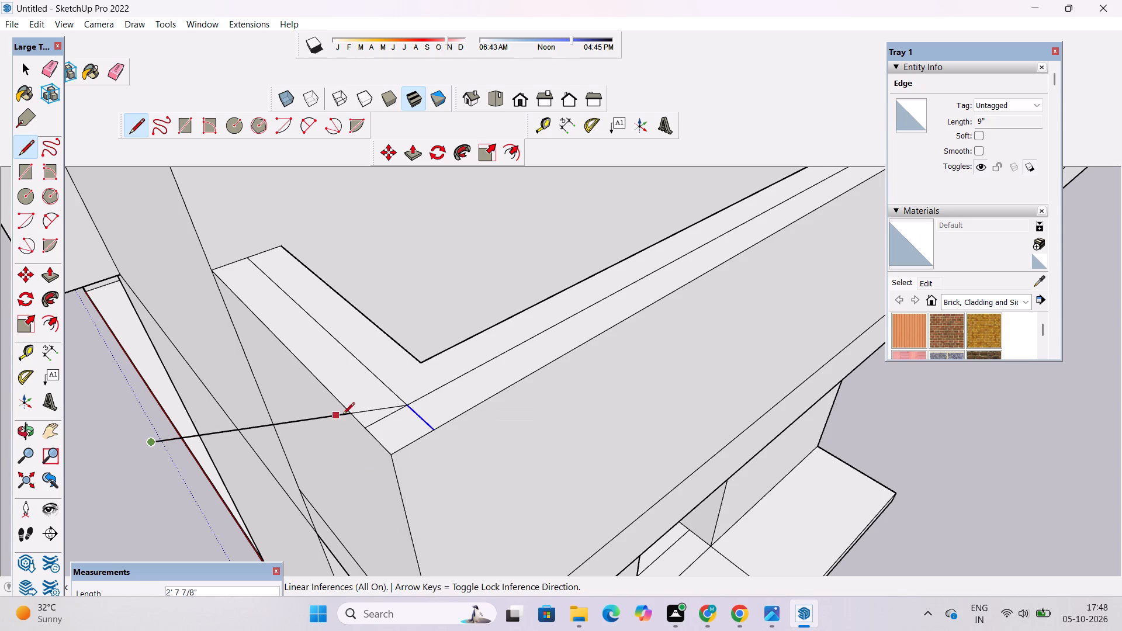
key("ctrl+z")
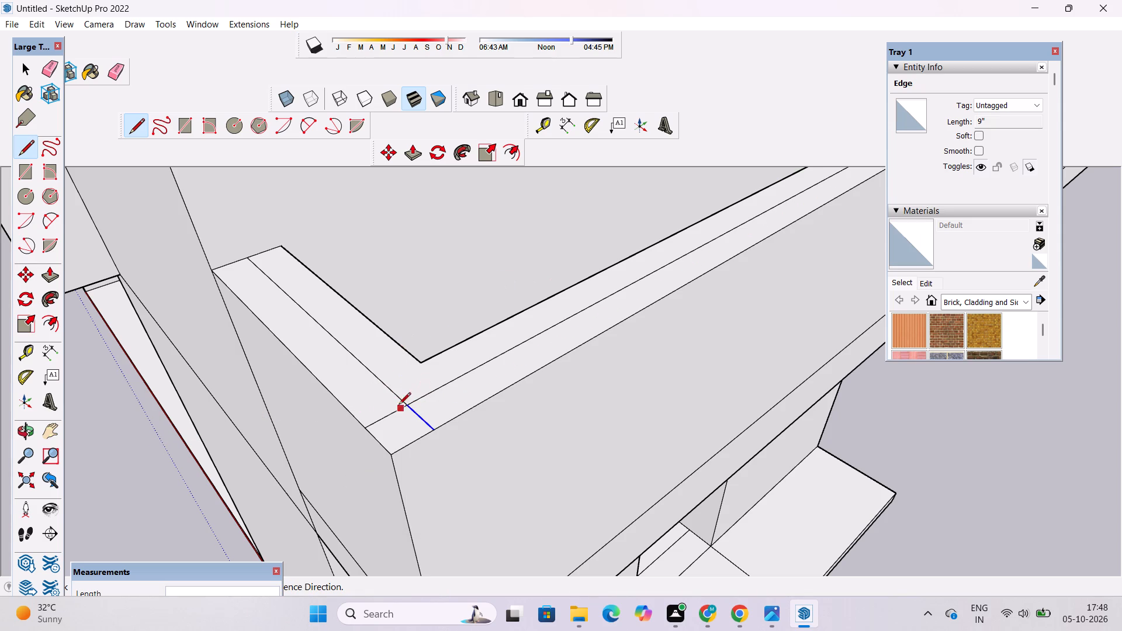
Draw a 2' vertical line up from the front corner's centreline crossing and a 6'3" horizontal line from its top to the tower wall.
left_click(408, 405)
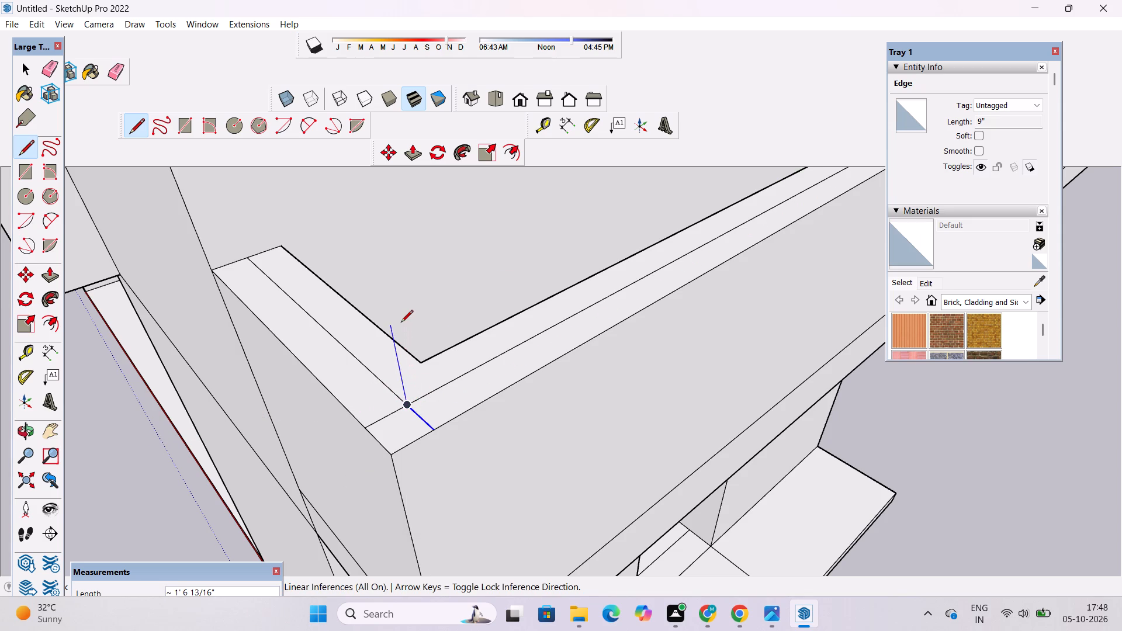
type("2'")
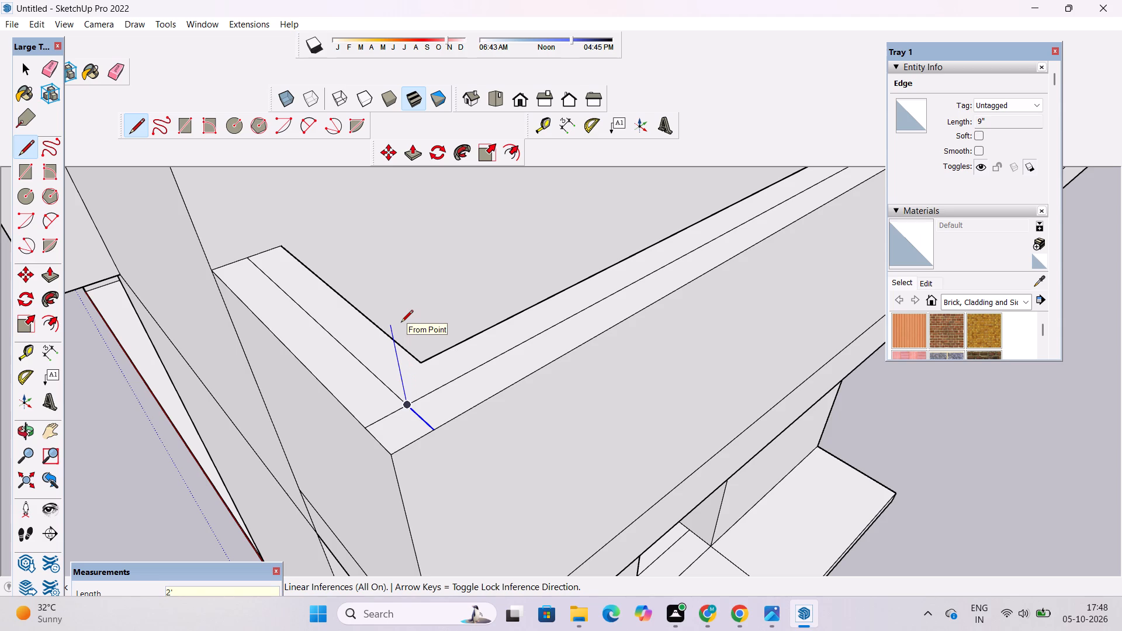
key("Return")
scroll(311, 346, "down", 12)
scroll(271, 259, "up", 4)
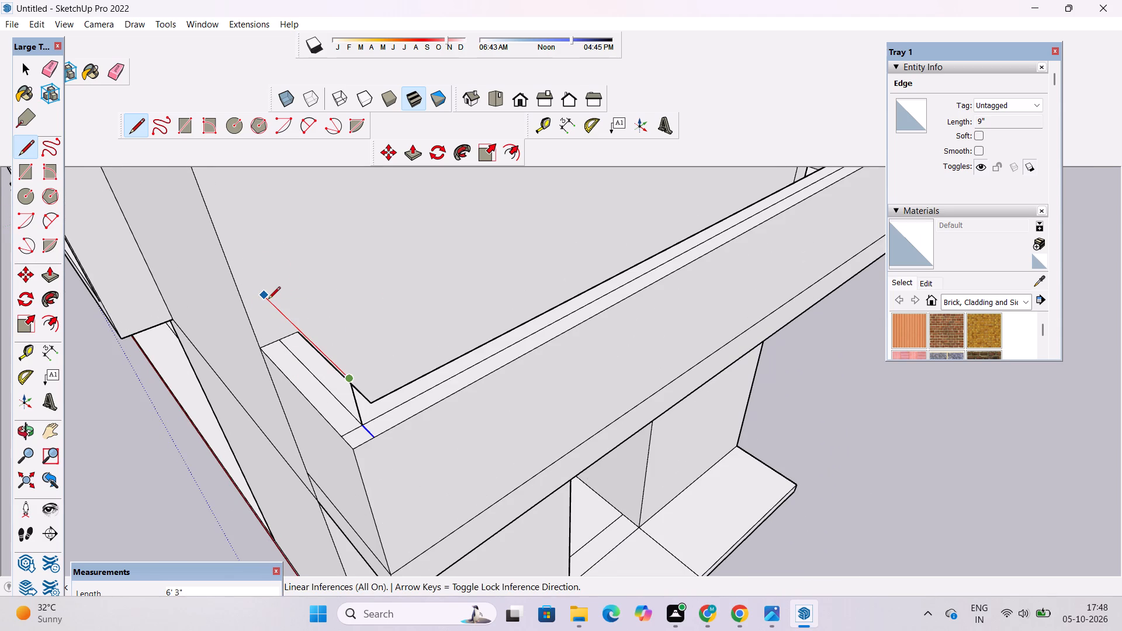
scroll(268, 300, "up", 1)
left_click(264, 296)
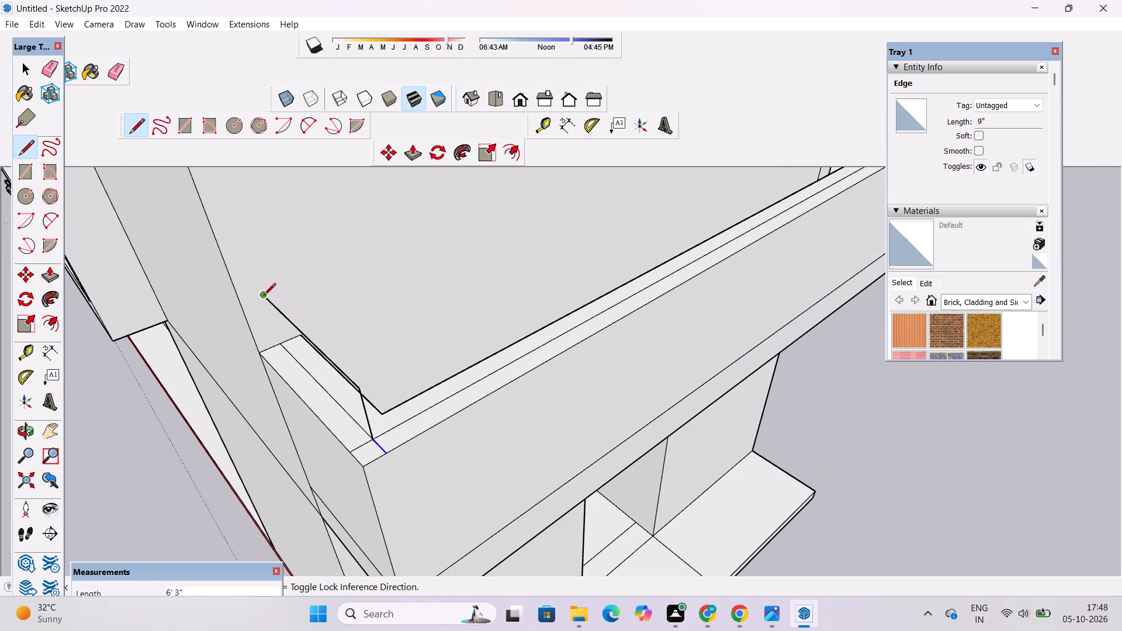
key("space")
Draw a 1'6" line across the parapet top at the rear corner, from the inner corner to the long side's outer edge.
scroll(206, 337, "down", 5)
key("o")
left_click_drag(455, 433, 273, 355)
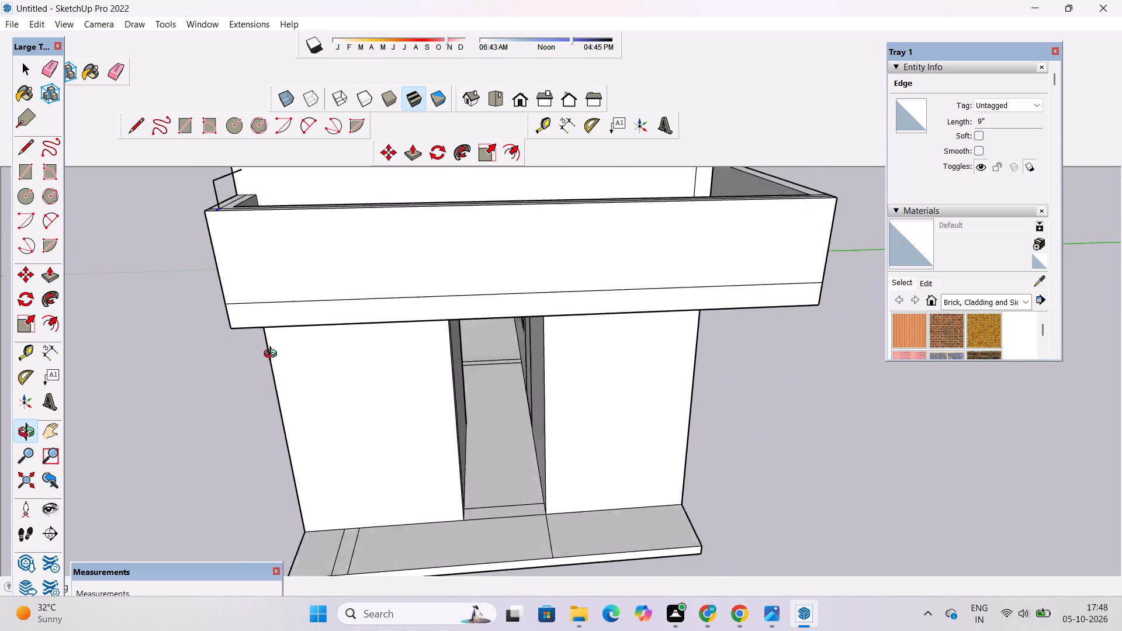
left_click_drag(273, 355, 266, 353)
scroll(286, 341, "down", 5)
left_click_drag(335, 337, 302, 425, "shift")
left_click_drag(284, 427, 183, 431)
scroll(352, 369, "up", 2)
left_click_drag(408, 366, 400, 380)
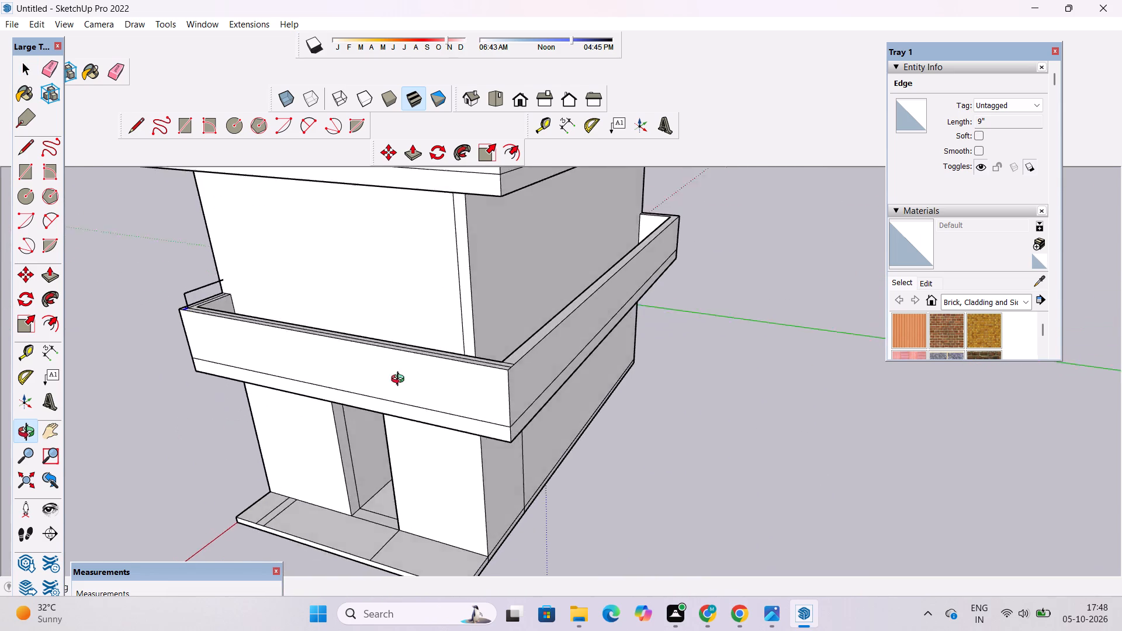
left_click_drag(400, 380, 273, 418)
right_click_drag(278, 416, 273, 418)
left_click_drag(255, 418, 250, 418)
scroll(214, 245, "up", 6)
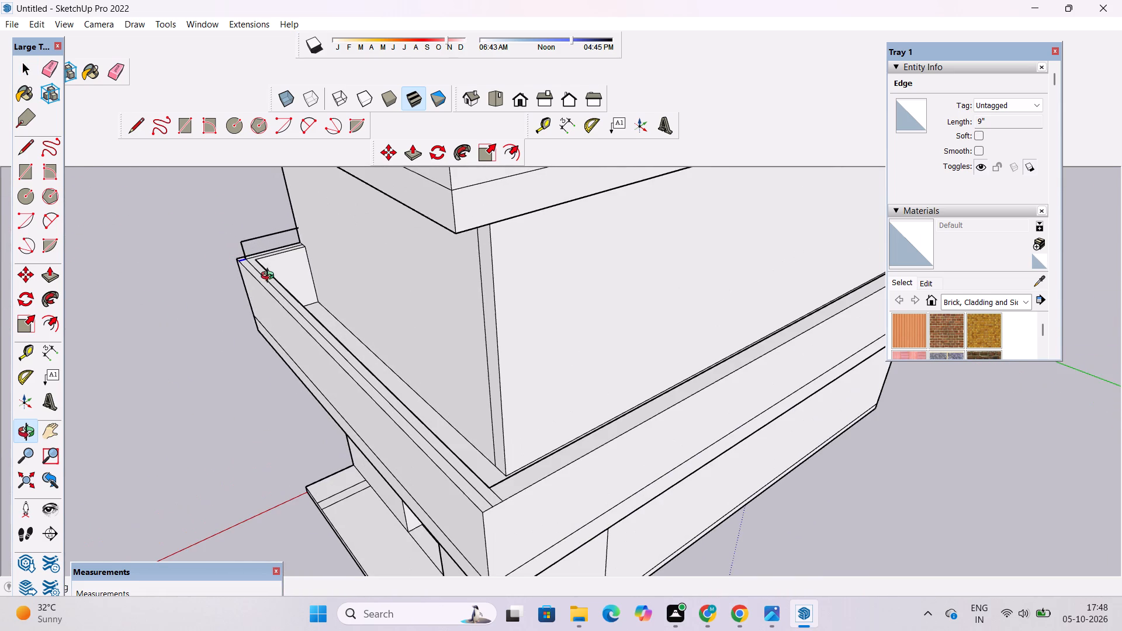
left_click_drag(384, 416, 310, 411)
left_click_drag(307, 422, 313, 371, "shift")
left_click_drag(321, 400, 312, 445)
scroll(333, 474, "up", 3)
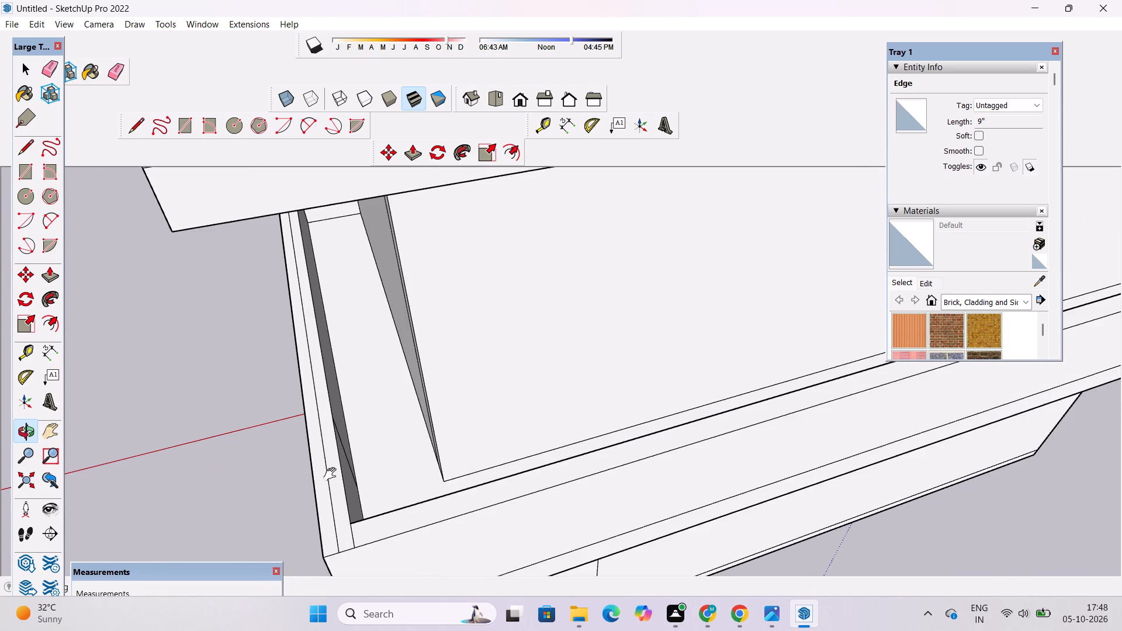
left_click_drag(333, 470, 356, 380, "shift")
key("l")
scroll(365, 419, "up", 4)
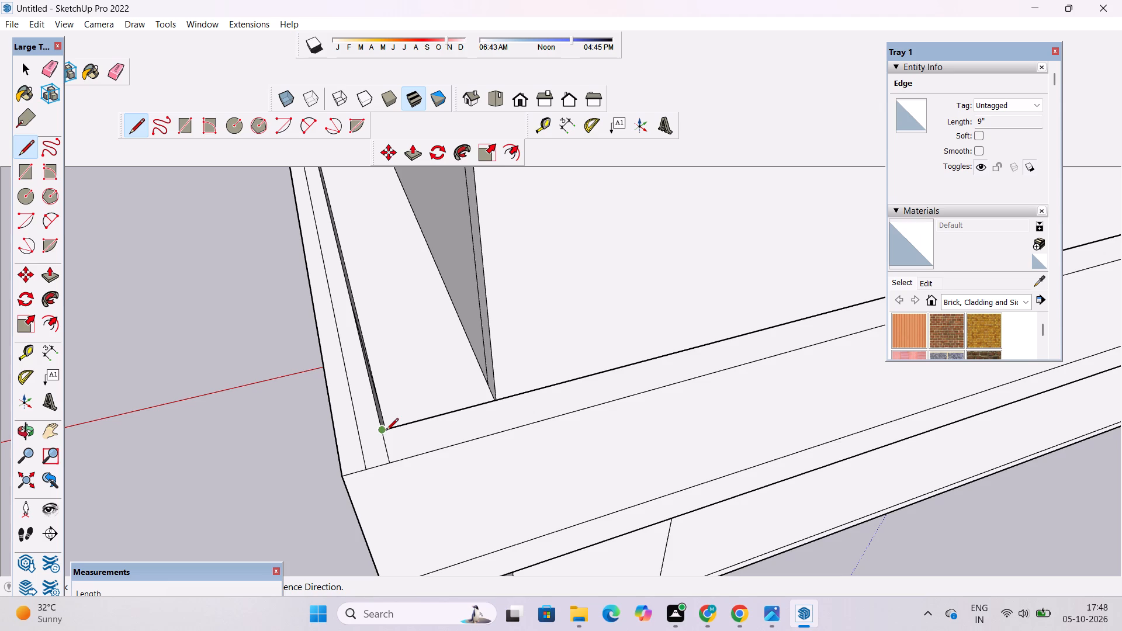
left_click(383, 432)
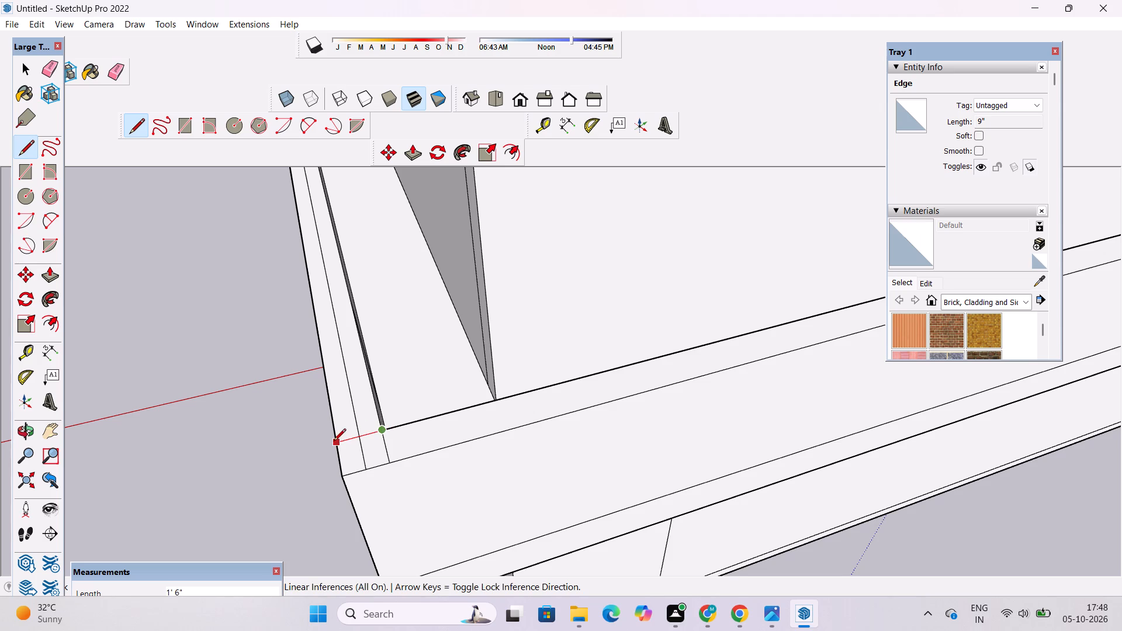
left_click(334, 442)
scroll(159, 446, "down", 10)
scroll(688, 321, "up", 6)
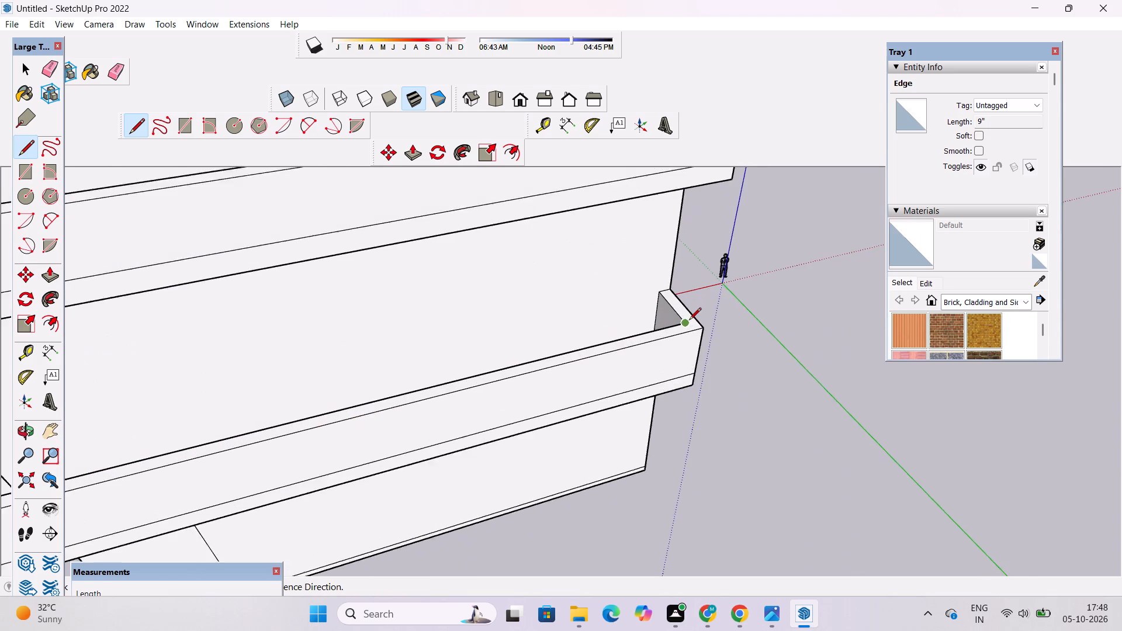
Draw two 1'6" lines across the parapet top at the short return's corner, from the inner corner to both outer edges.
scroll(689, 321, "up", 2)
left_click(682, 326)
left_click(701, 320)
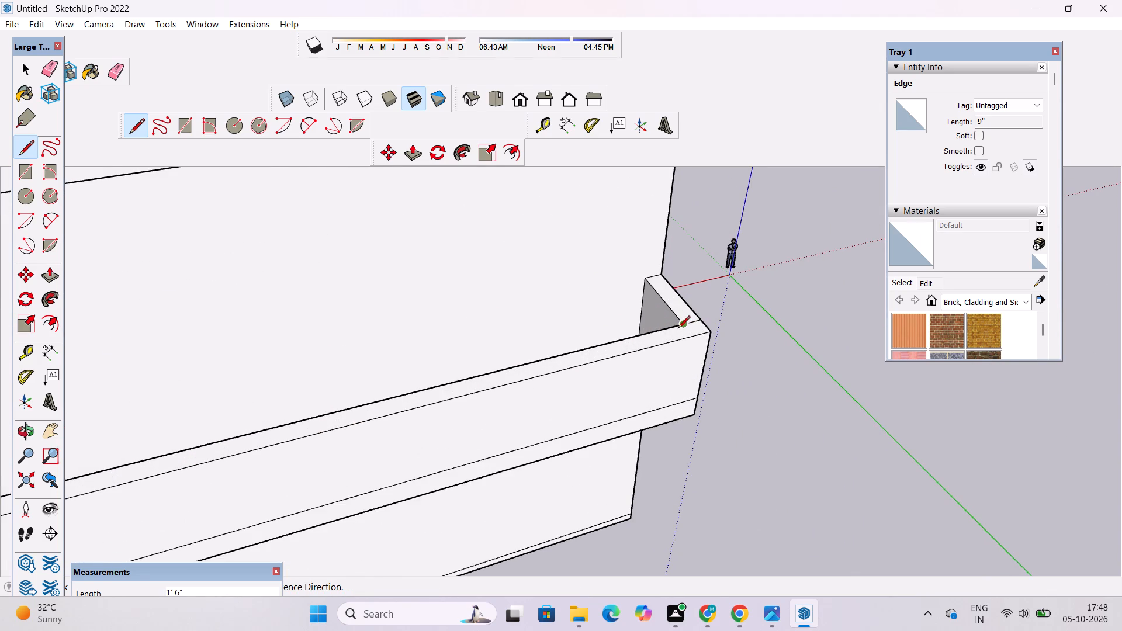
left_click(683, 326)
left_click(691, 338)
Draw an 8' centreline along the short return's parapet top, from the long run's outer edge to the wall end's midpoint.
scroll(690, 327, "up", 8)
left_click(716, 341)
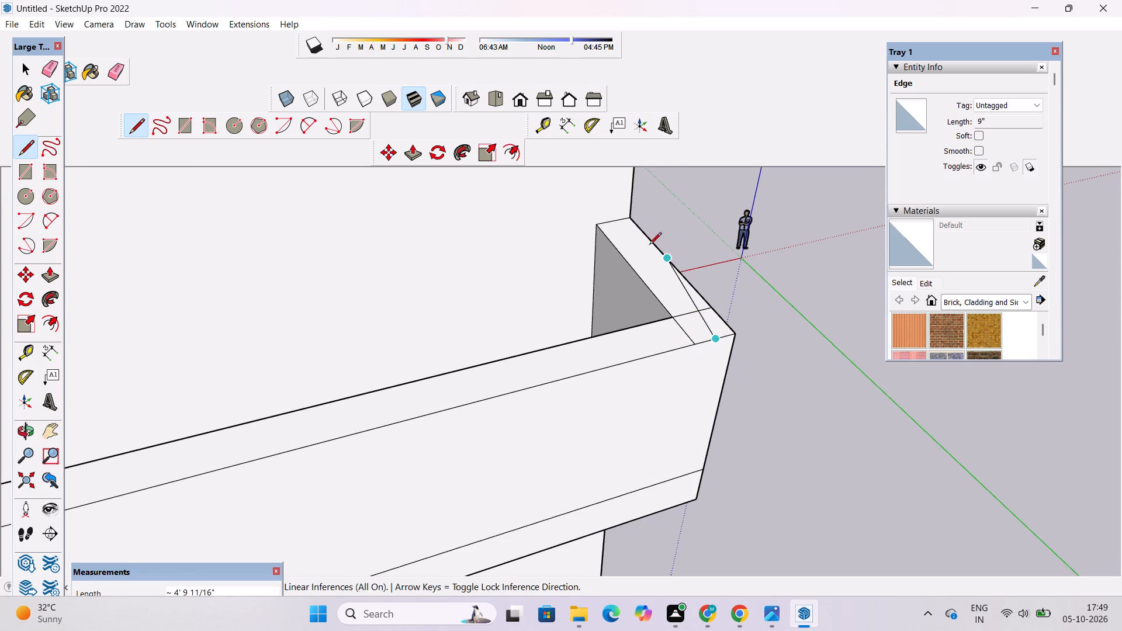
left_click(615, 220)
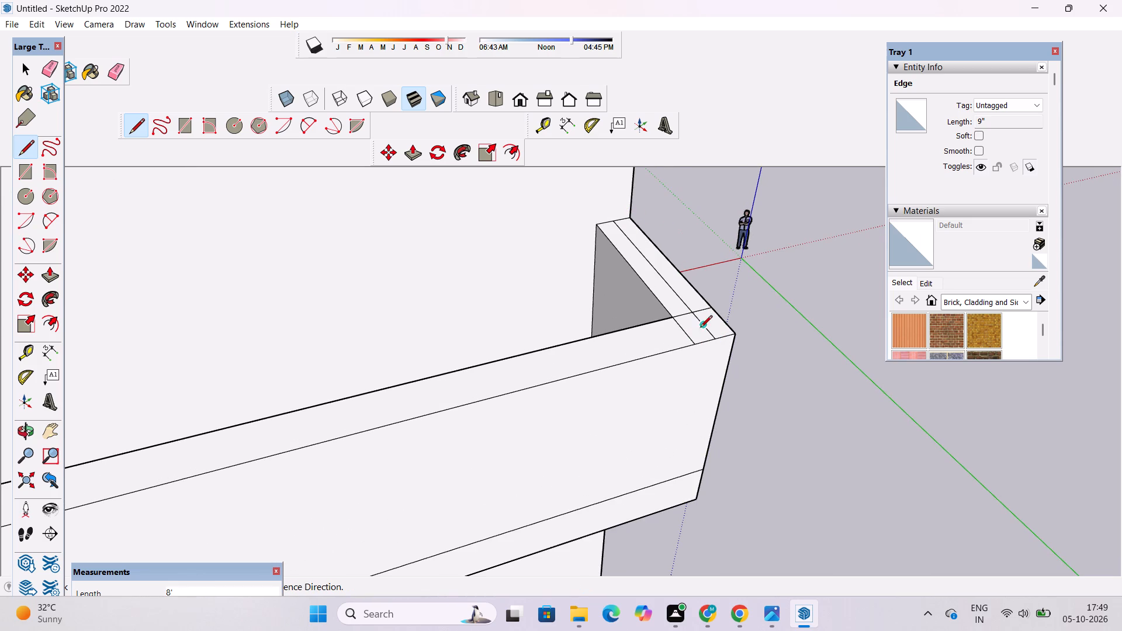
Draw a line across that corner's square between its side midpoints, crossing the short return's centreline.
left_click(723, 323)
scroll(723, 322, "down", 12)
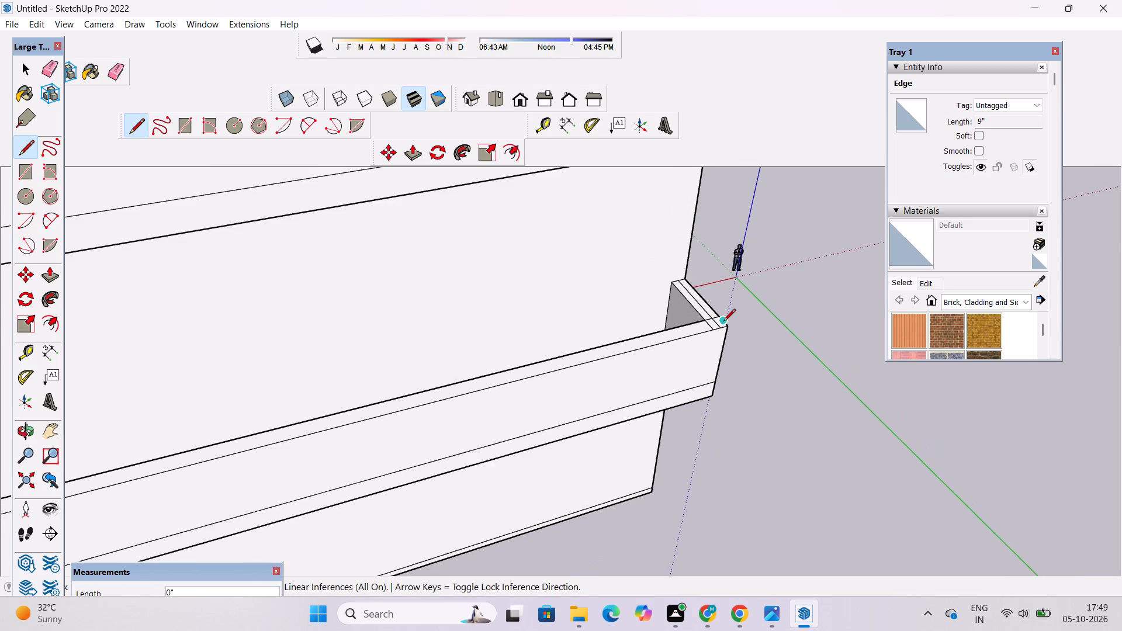
scroll(723, 322, "down", 3)
scroll(702, 325, "up", 8)
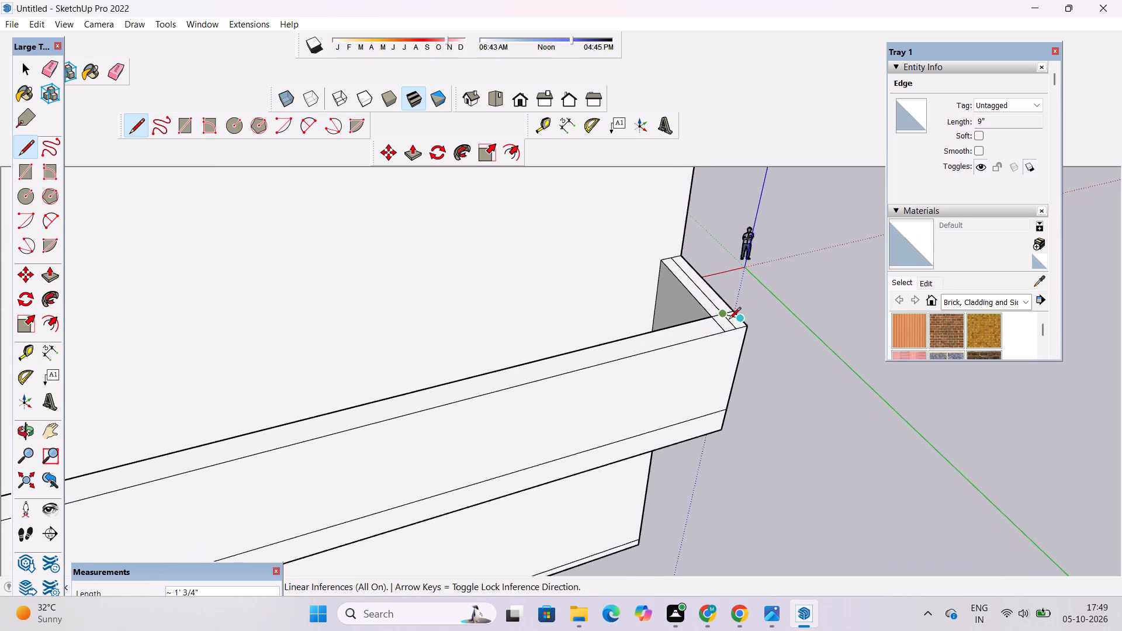
scroll(729, 320, "up", 2)
left_click(715, 330)
key("space")
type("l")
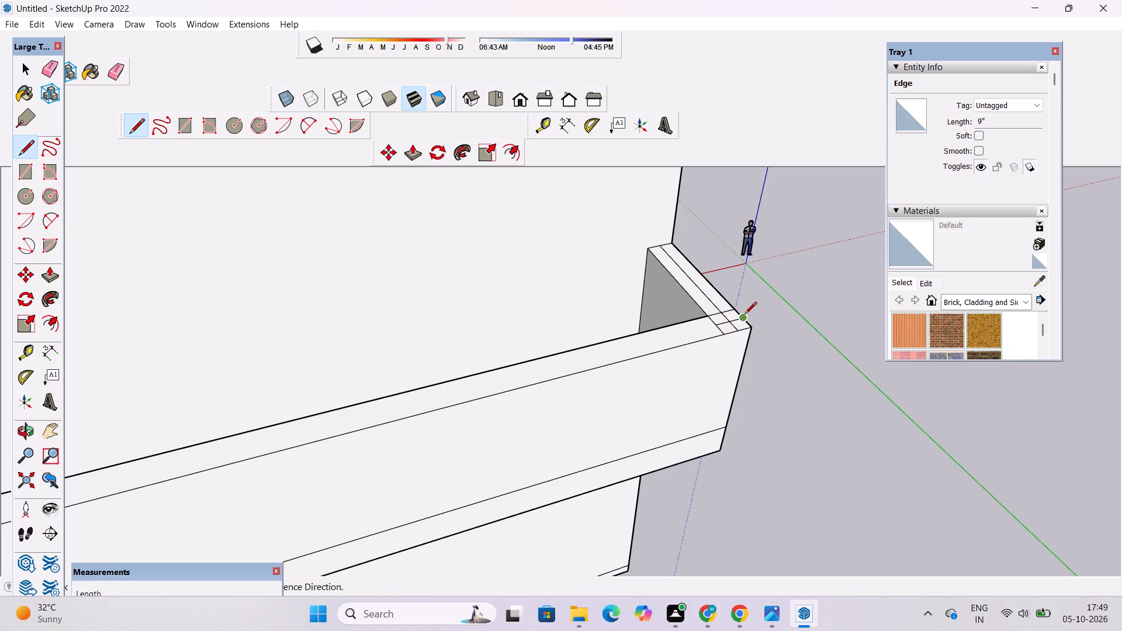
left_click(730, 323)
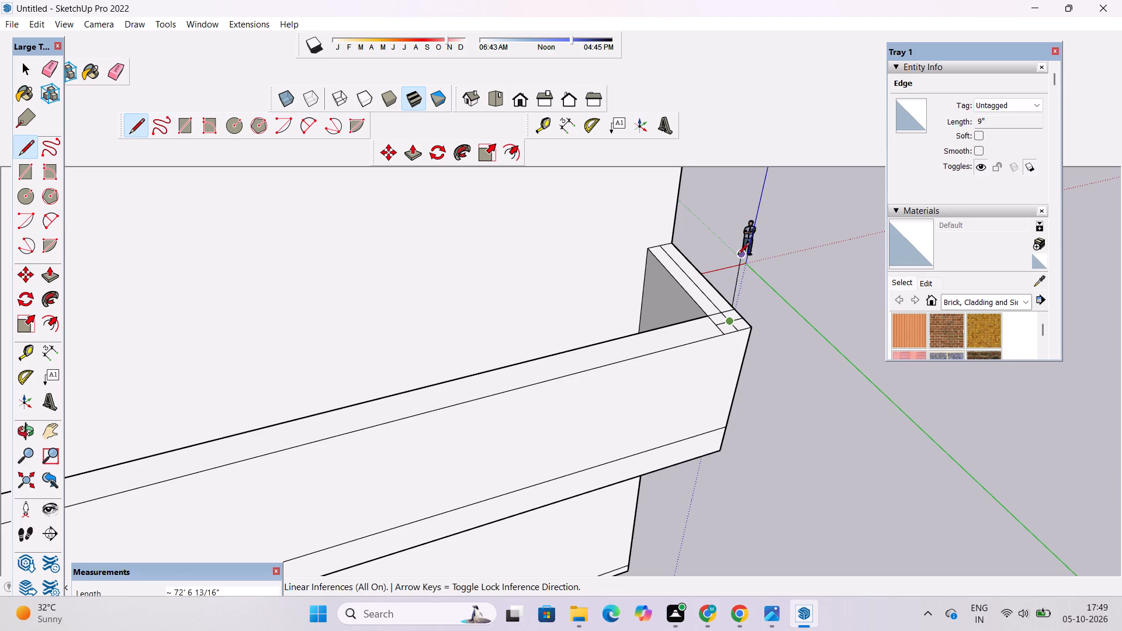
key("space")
Measure the height of the vertical guide line at the lower balcony's front corner.
key("o")
scroll(716, 318, "down", 4)
left_click_drag(543, 366, 922, 335, "shift")
scroll(910, 322, "down", 7)
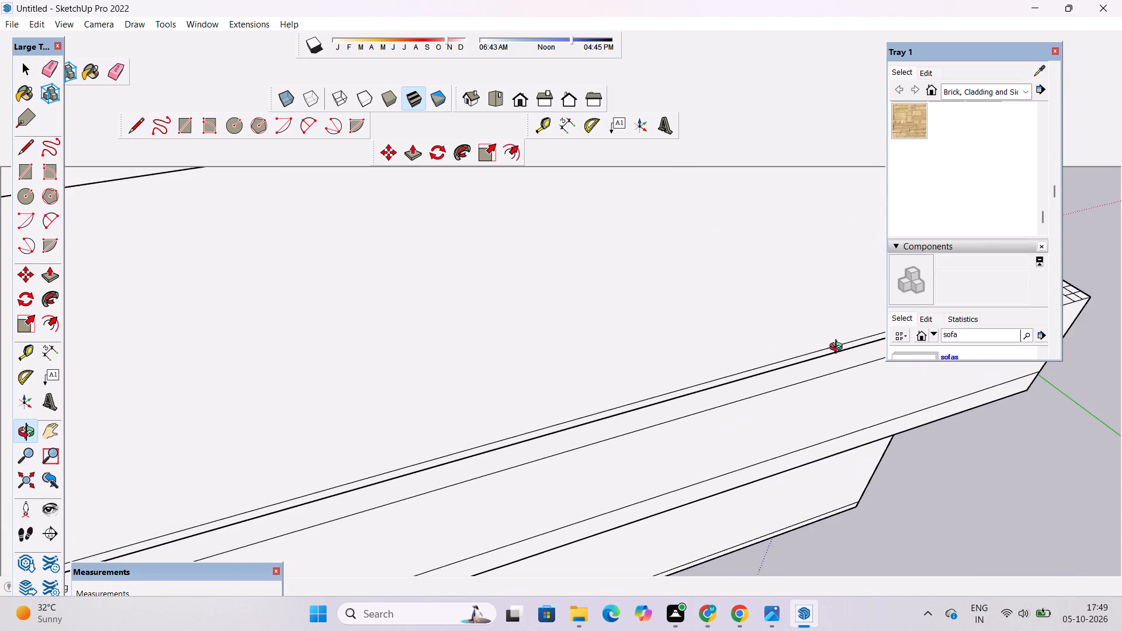
scroll(692, 336, "down", 11)
scroll(437, 358, "up", 4)
left_click_drag(433, 341, 527, 435, "shift")
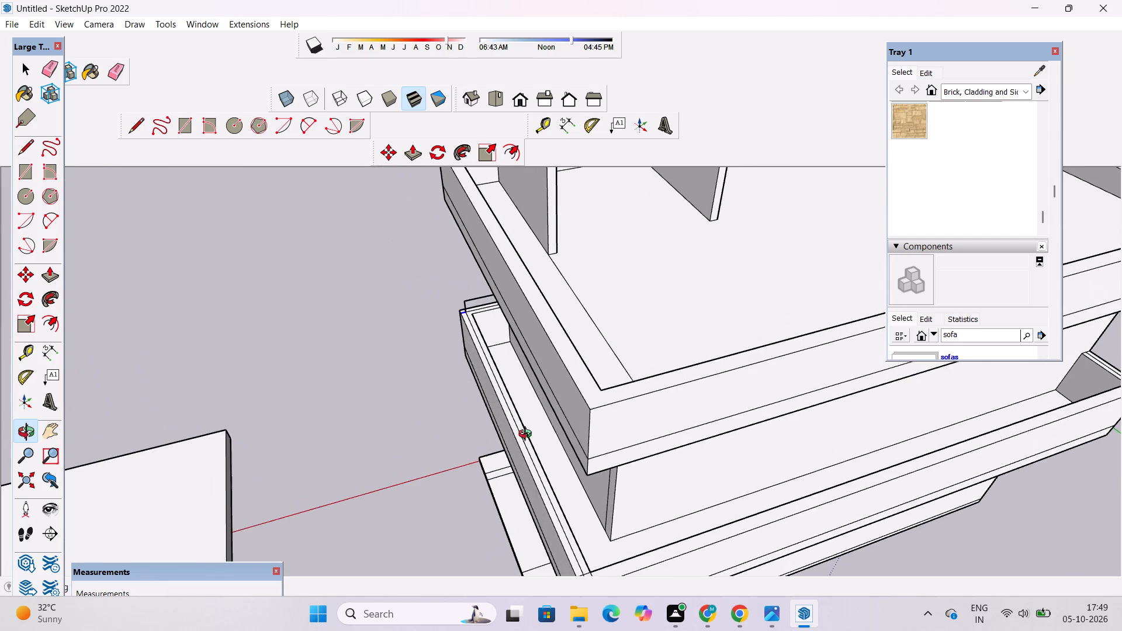
scroll(476, 324, "up", 8)
left_click_drag(469, 314, 475, 356)
left_click_drag(473, 362, 473, 227)
left_click_drag(473, 224, 482, 269, "shift")
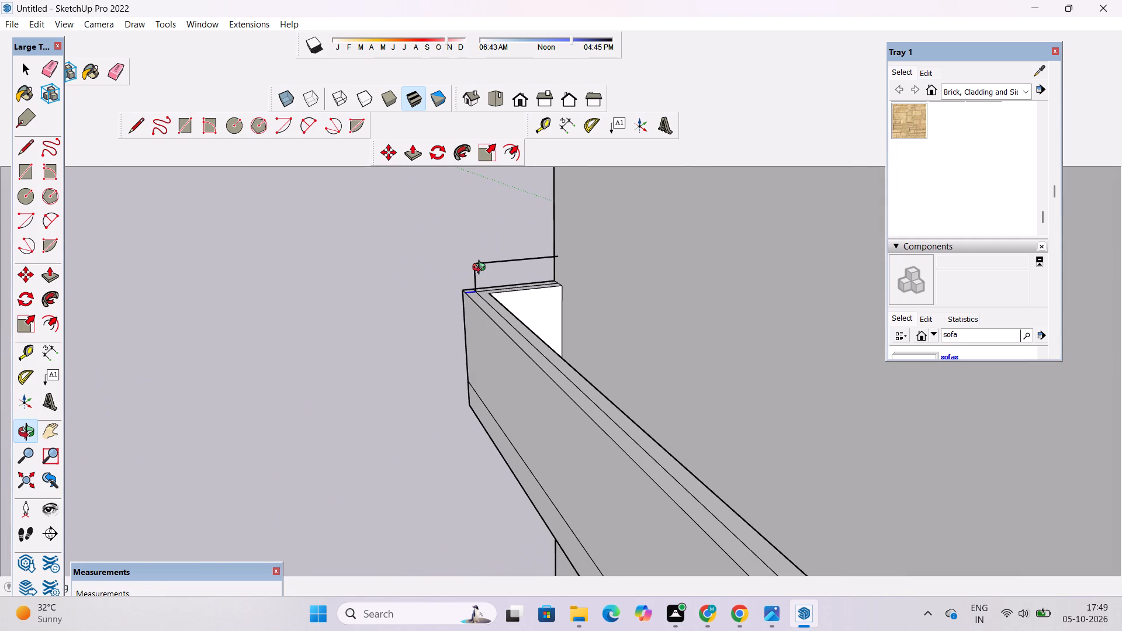
scroll(482, 269, "up", 4)
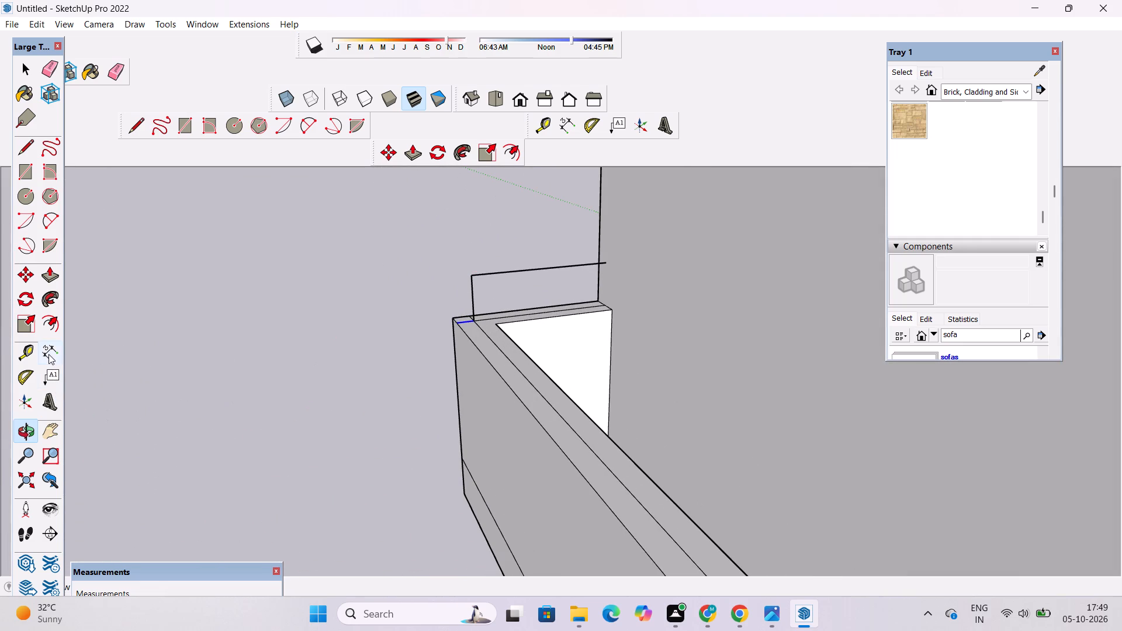
left_click(49, 354)
scroll(470, 316, "up", 4)
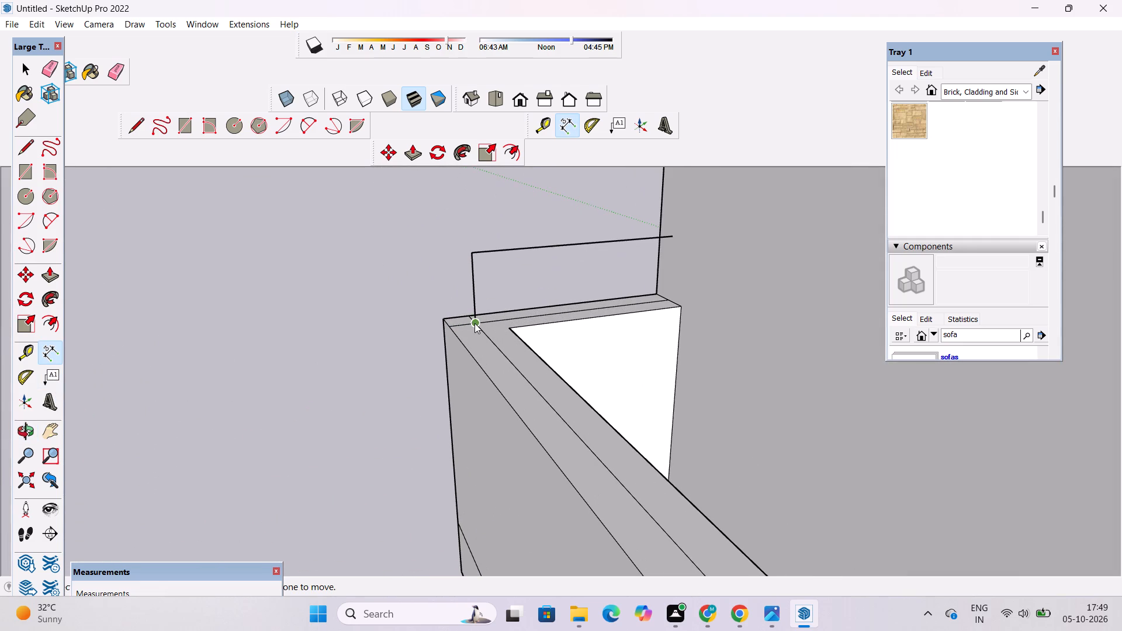
left_click(475, 323)
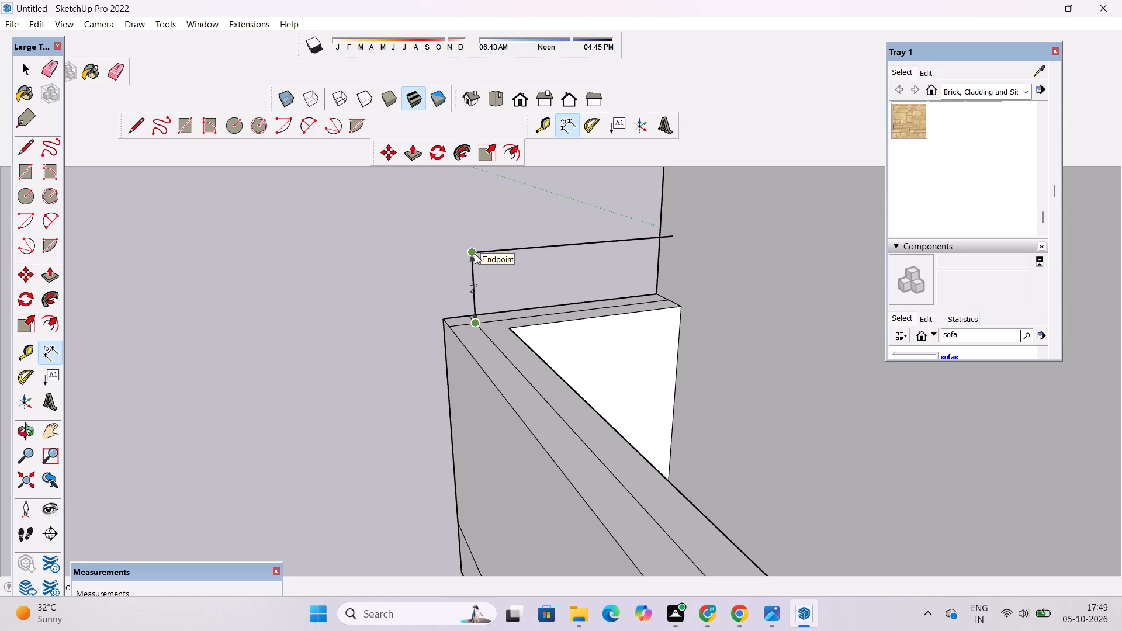
key("space")
Draw a 2' vertical line up from the centre of the parapet corner where the two long runs meet.
key("o")
scroll(434, 259, "down", 6)
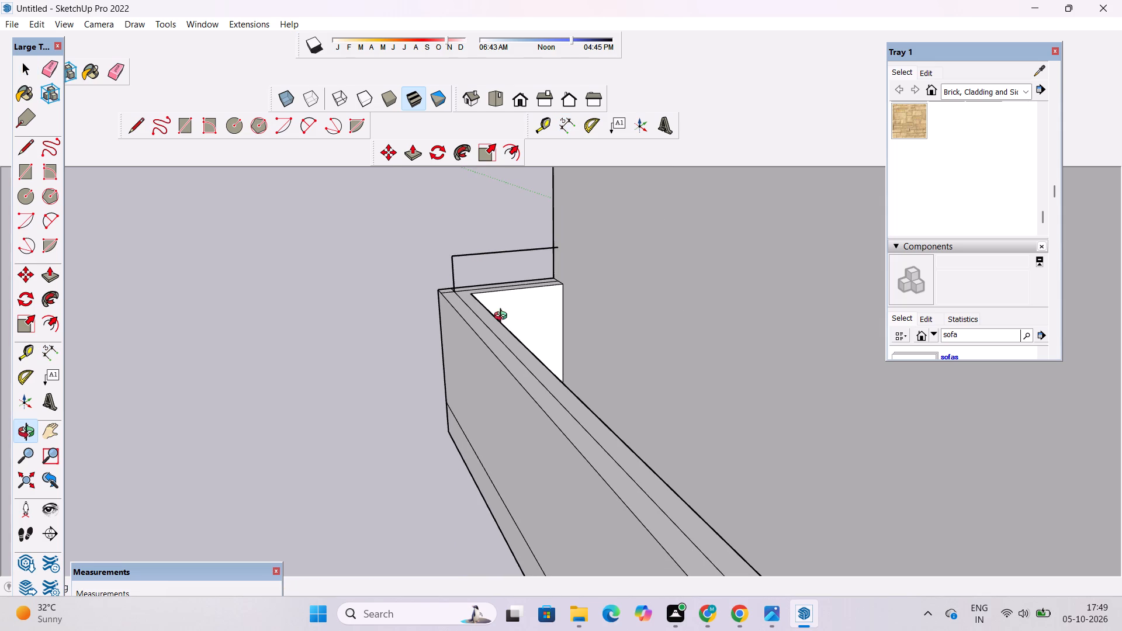
left_click_drag(503, 317, 411, 276, "shift")
scroll(401, 273, "down", 9)
double_click(457, 352)
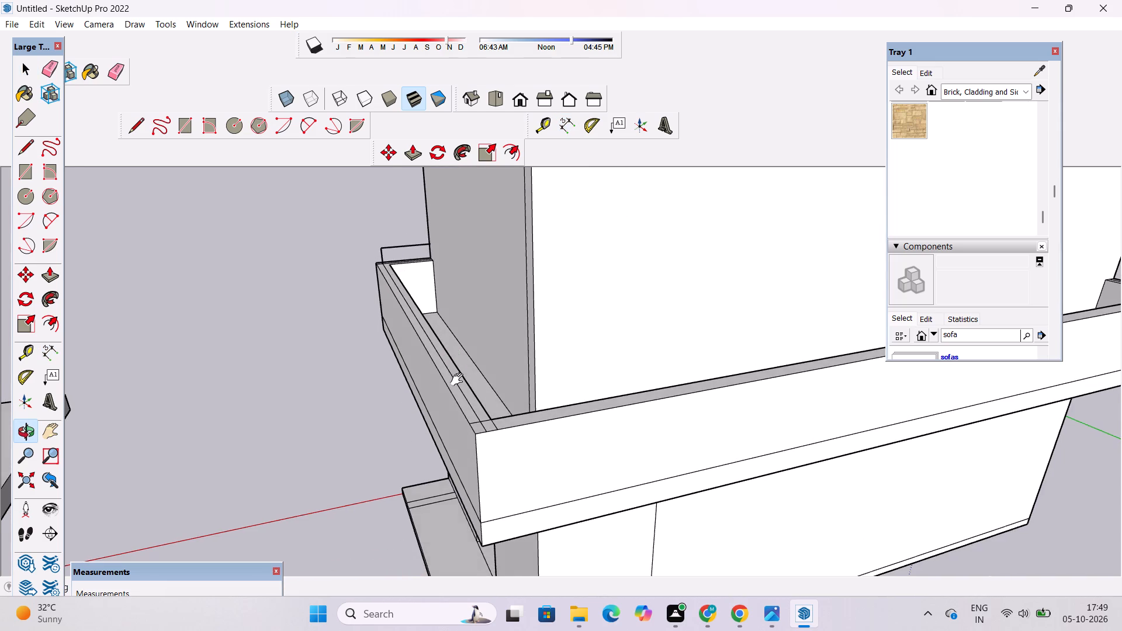
left_click_drag(459, 374, 455, 353, "shift")
left_click_drag(465, 372, 467, 383)
left_click_drag(467, 405, 456, 342, "shift")
left_click_drag(502, 378, 493, 438)
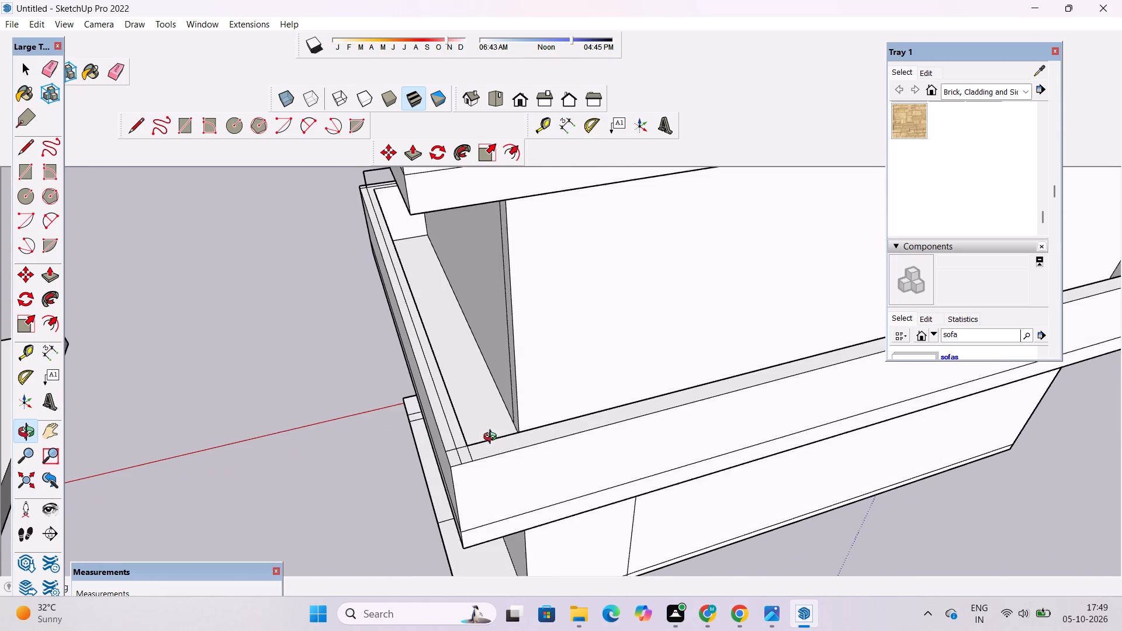
scroll(456, 459, "up", 6)
left_click_drag(473, 438, 450, 445, "shift")
left_click_drag(447, 445, 441, 446)
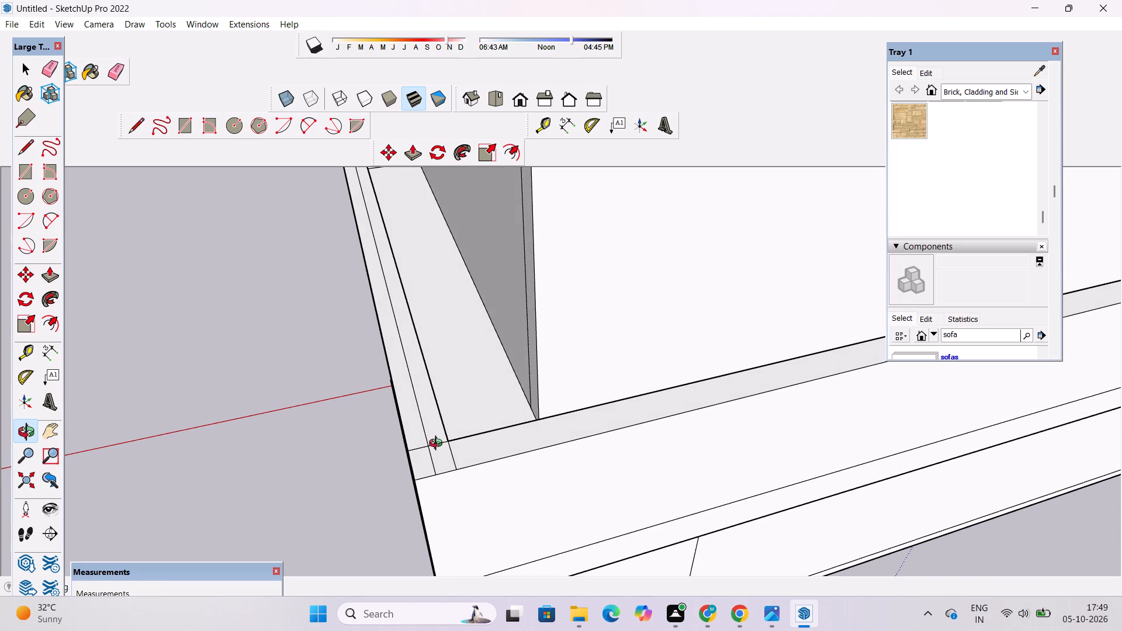
scroll(436, 465, "up", 4)
key("l")
scroll(435, 468, "up", 3)
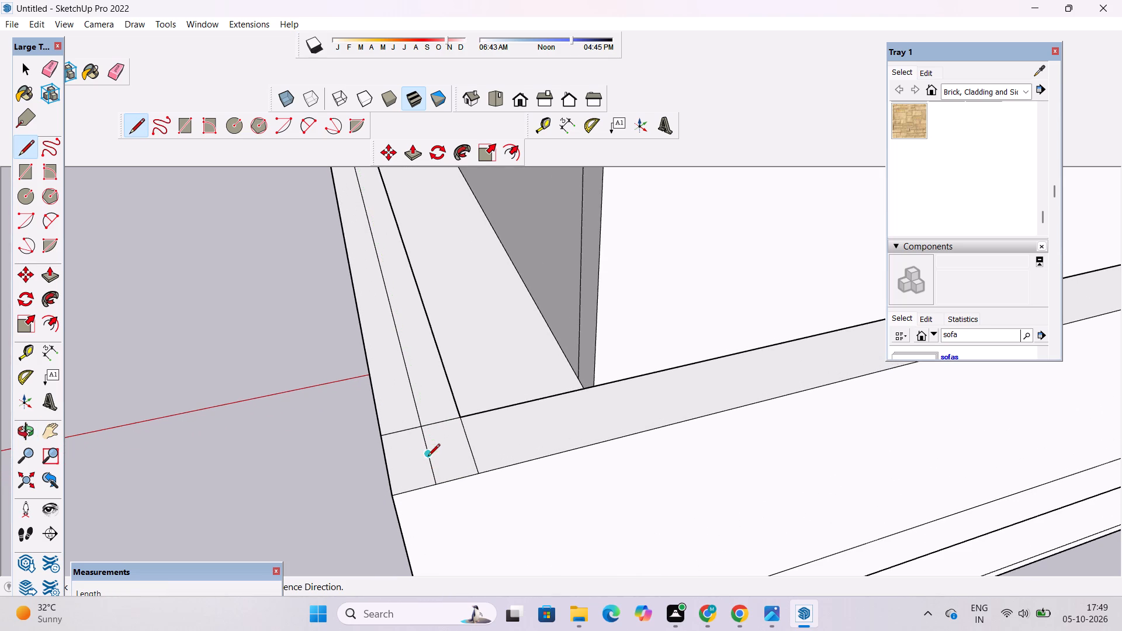
left_click(428, 457)
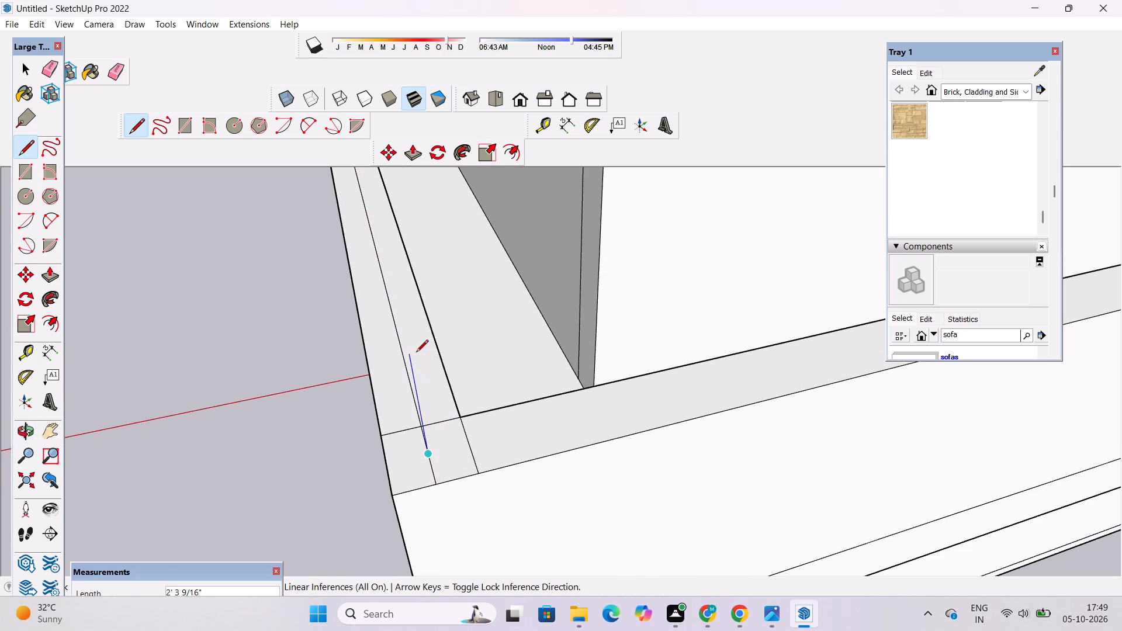
key("2")
key("apostrophe")
key("Return")
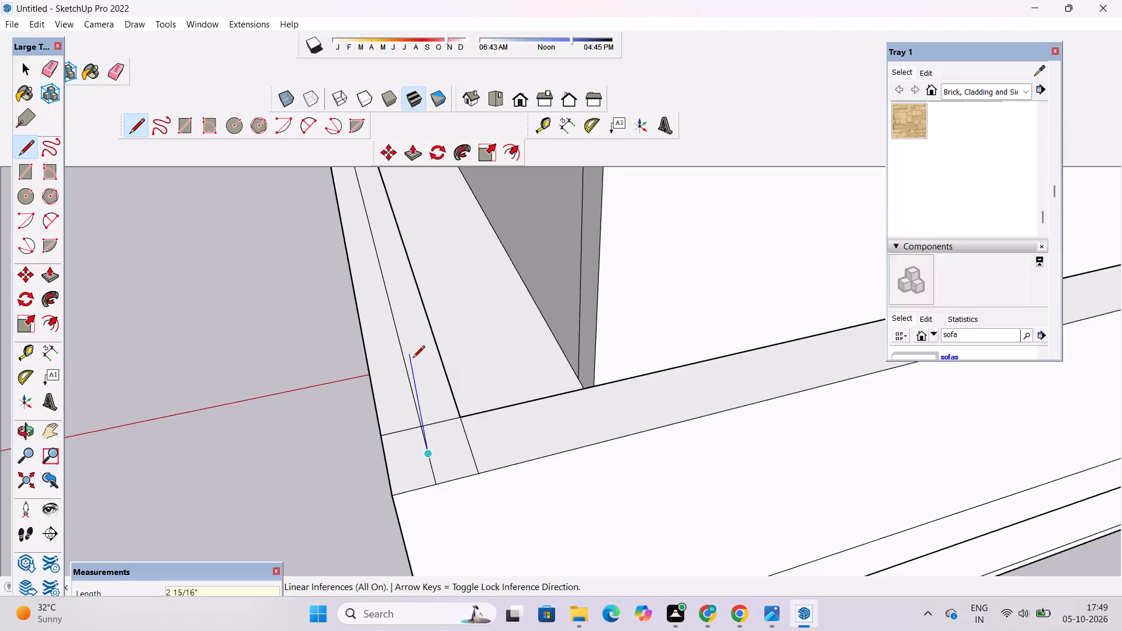
Draw a 46'6" horizontal line from the new vertical's top to the top of the front corner's vertical.
scroll(412, 359, "down", 20)
scroll(412, 359, "down", 2)
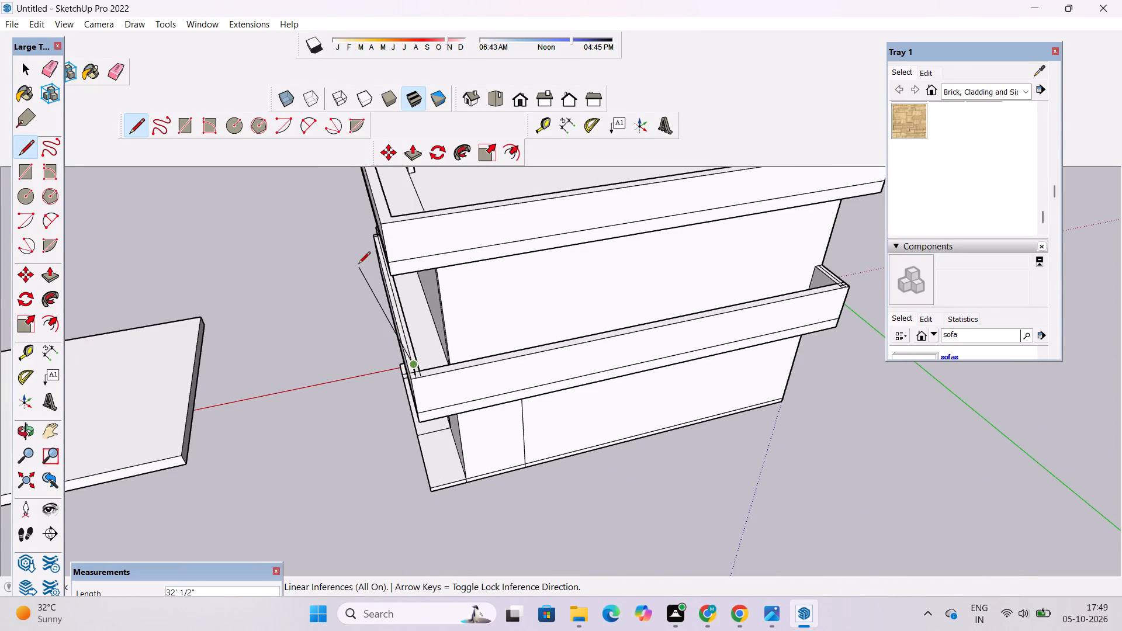
scroll(340, 225, "up", 16)
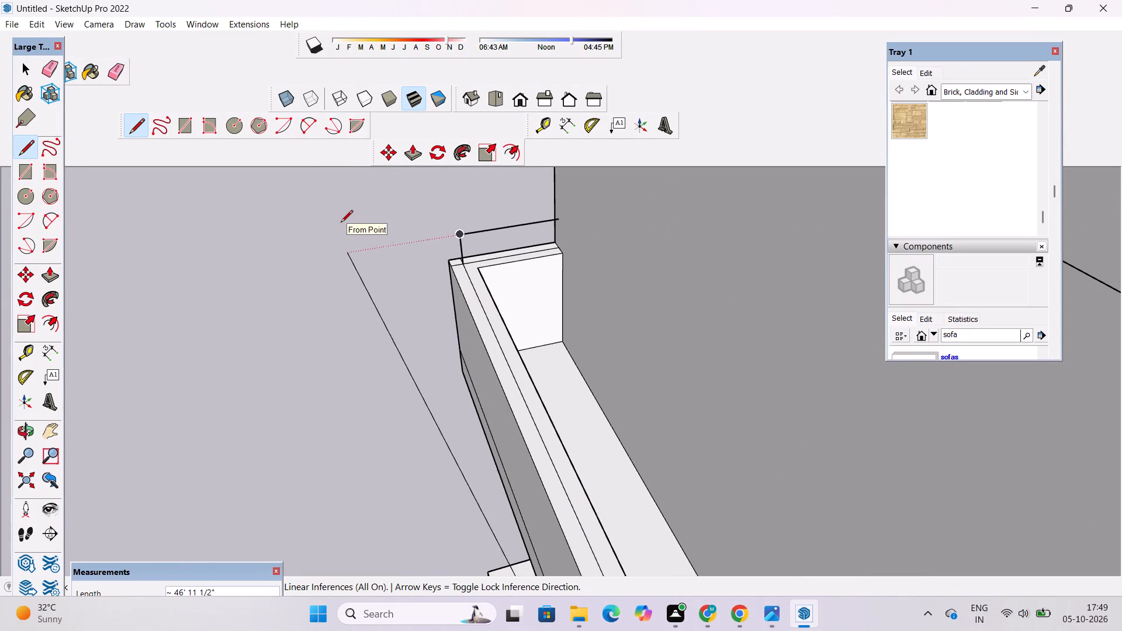
left_click(457, 236)
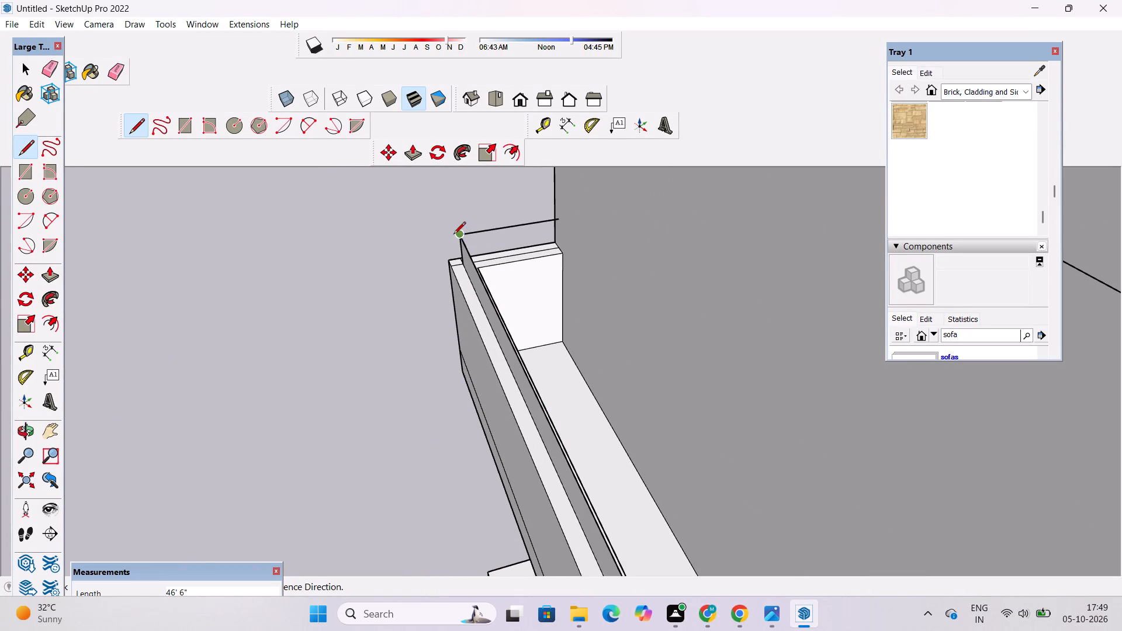
Delete the face between the 46'6" guide line and the parapet top, keeping its edges.
key("c")
key("o")
left_click_drag(450, 299, 512, 234)
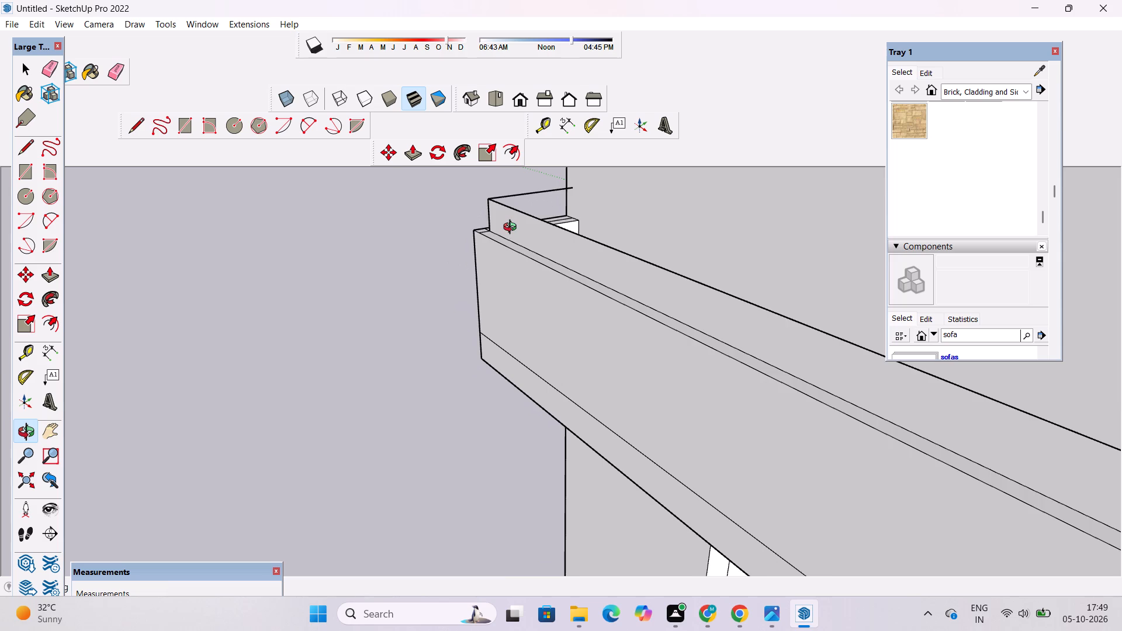
key("e")
key("space")
left_click(560, 238)
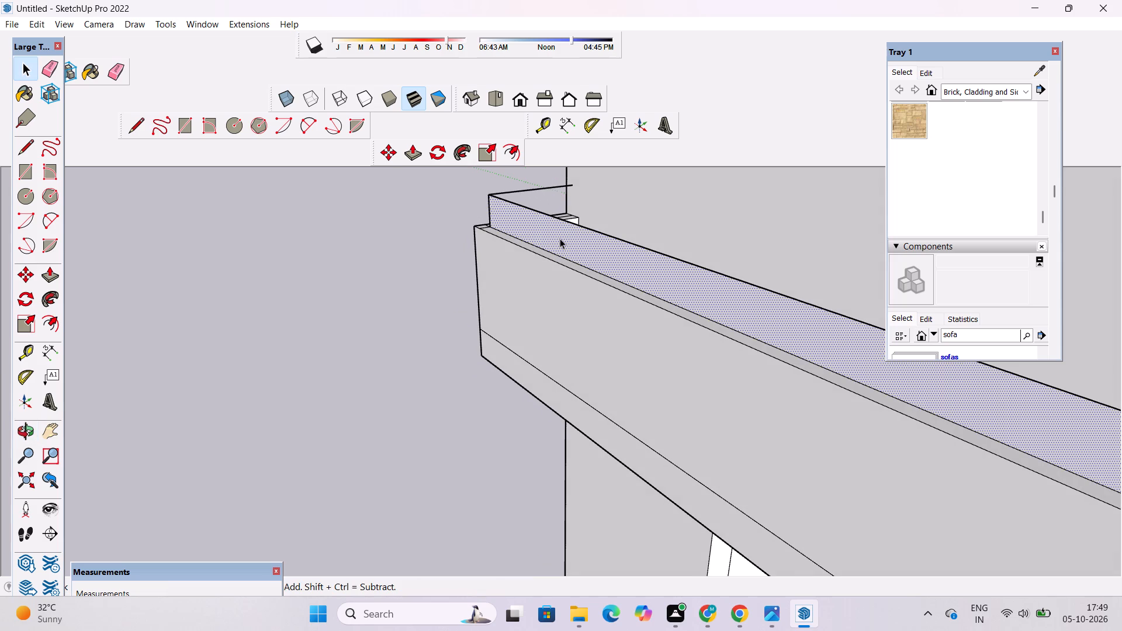
key("Delete")
Draw a 2' vertical line up from the centreline crossing at the short return's parapet corner.
scroll(380, 275, "down", 10)
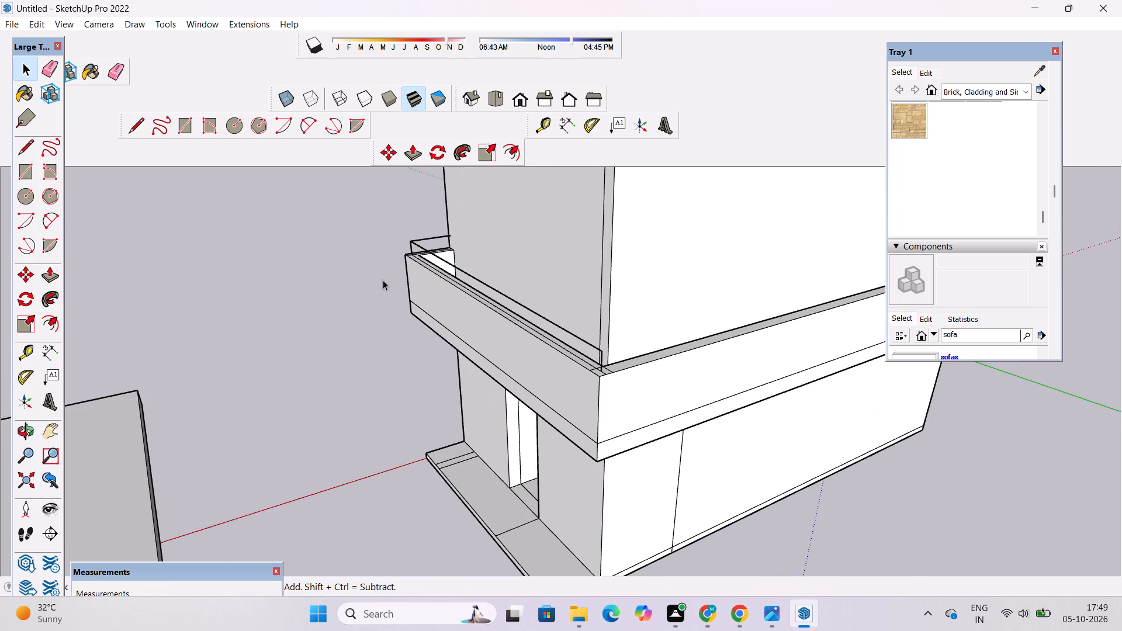
key("o")
scroll(385, 278, "down", 5)
left_click_drag(692, 294, 368, 275)
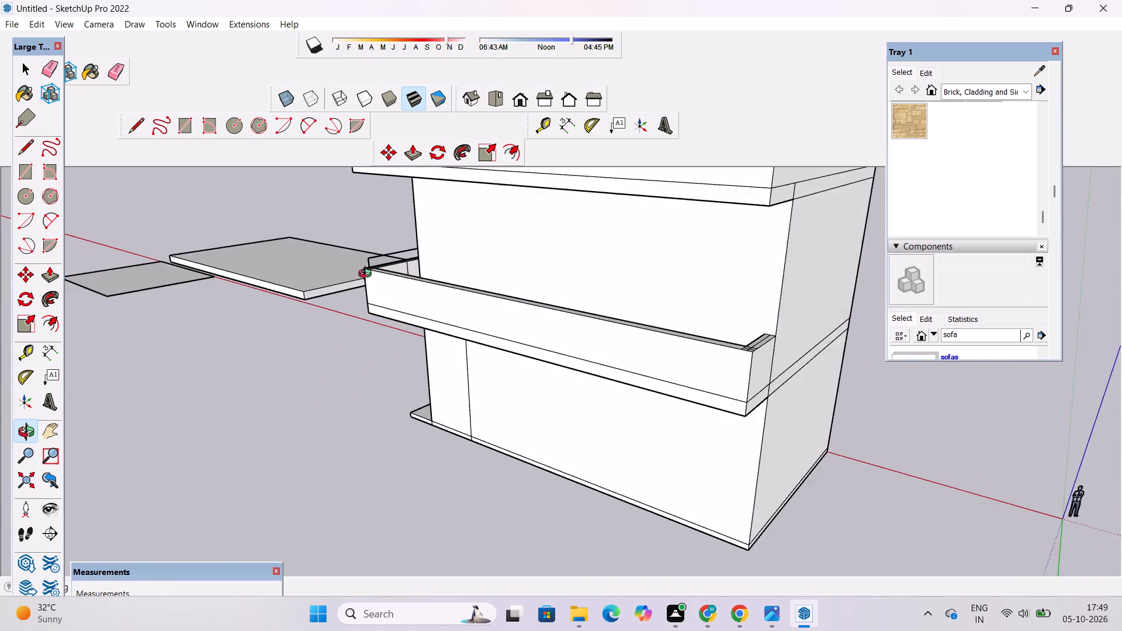
left_click_drag(368, 275, 248, 325)
left_click_drag(569, 474, 525, 478)
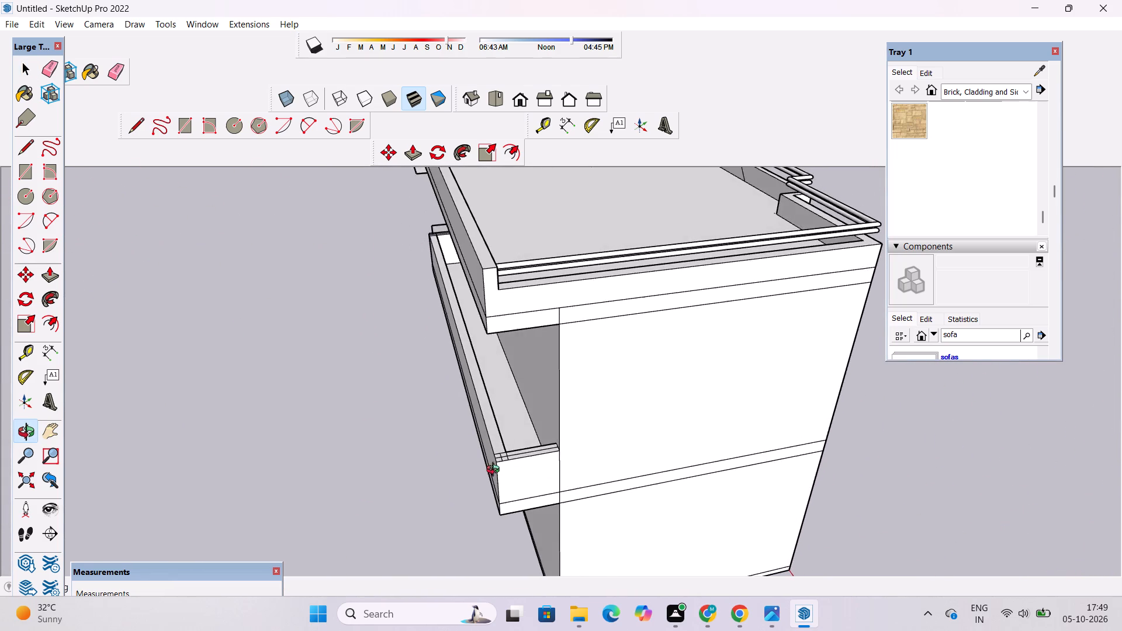
scroll(496, 471, "up", 3)
key("l")
scroll(497, 441, "up", 8)
left_click(508, 463)
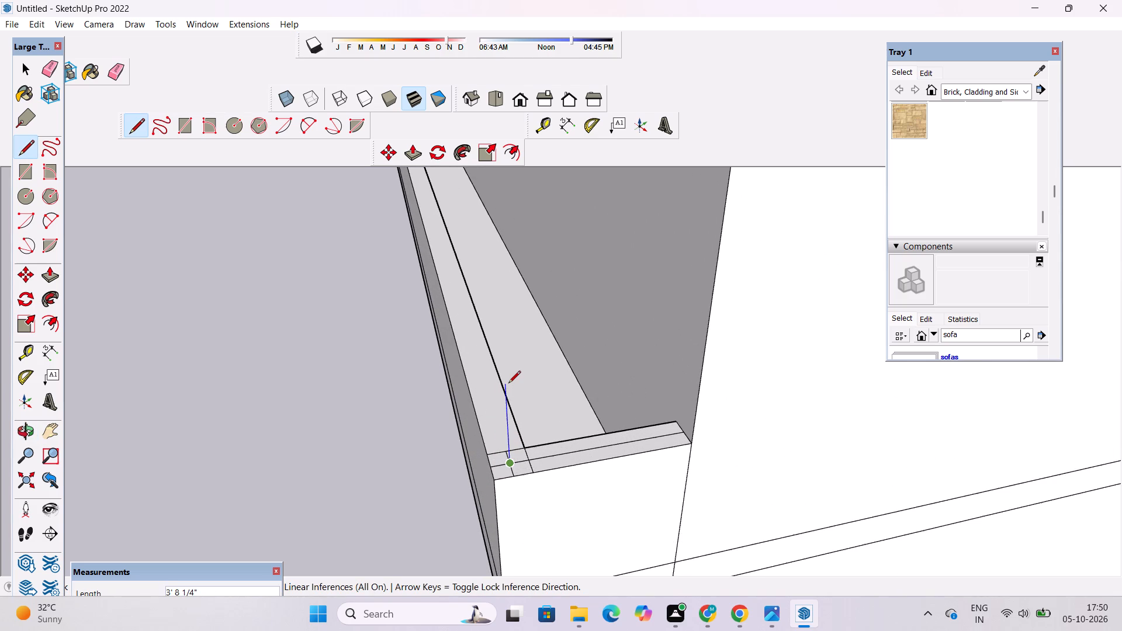
type("2'")
key("Return")
Draw a 77'6" horizontal line from that vertical's top to the top of the vertical where the long runs meet.
scroll(508, 384, "down", 5)
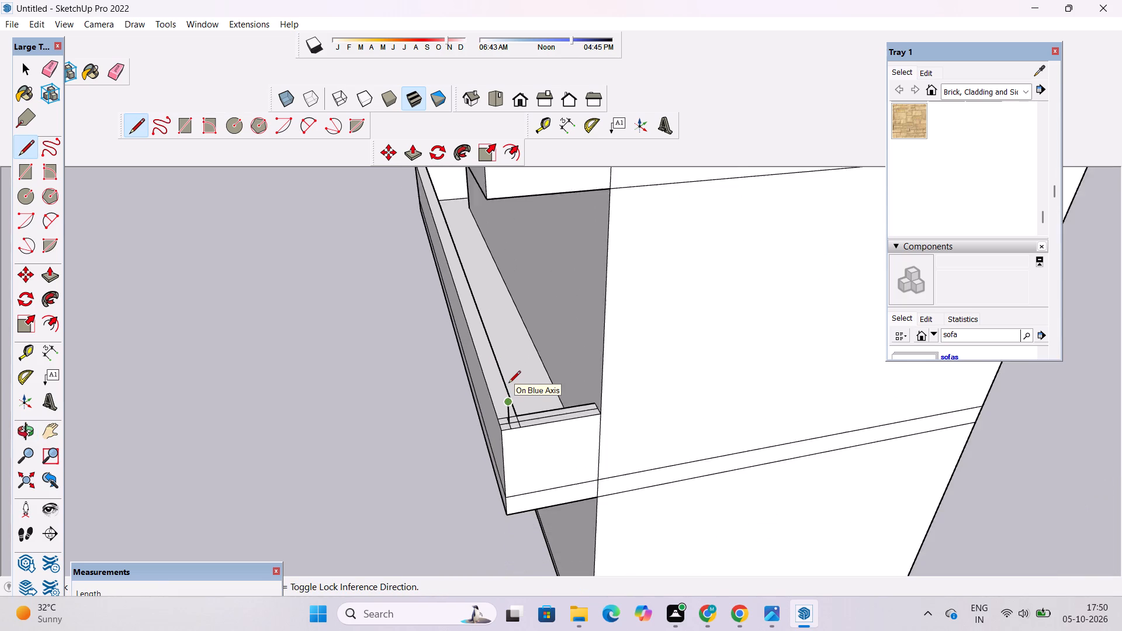
scroll(508, 384, "down", 3)
scroll(438, 188, "up", 8)
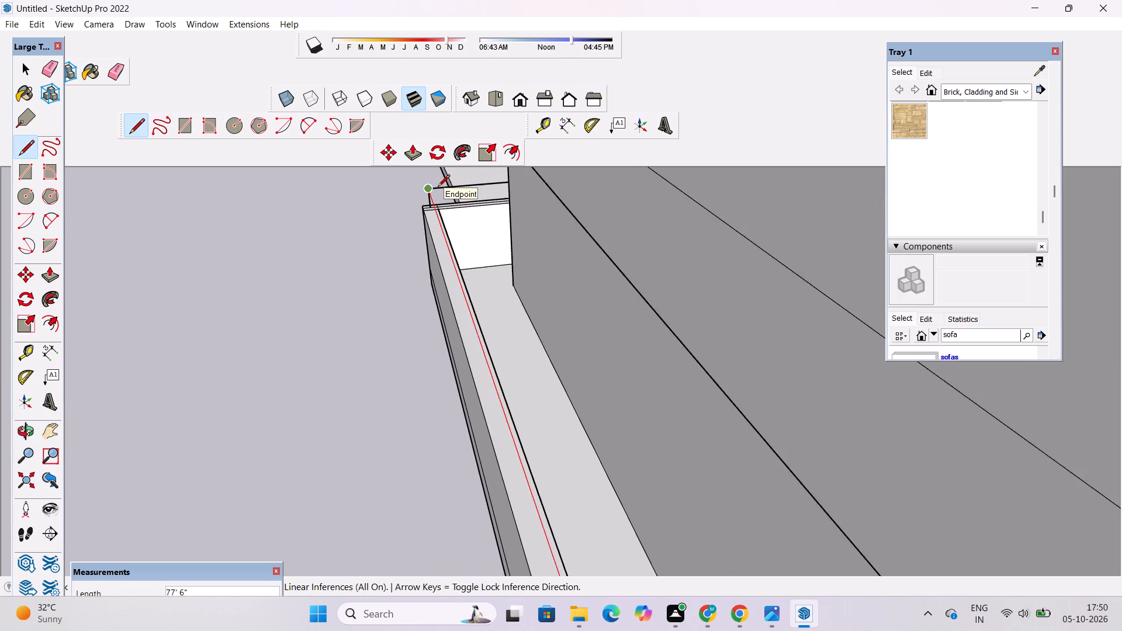
left_click(427, 190)
scroll(312, 228, "down", 6)
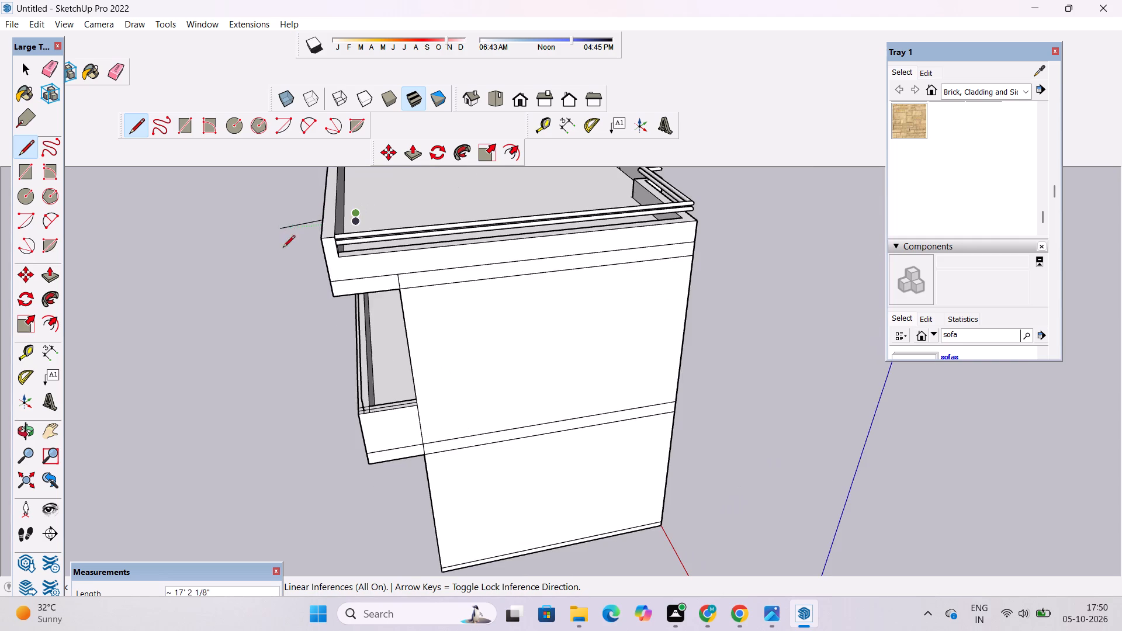
key("space")
Draw a horizontal guide line above the short return, from the top of its corner vertical to the house wall.
scroll(346, 404, "up", 6)
key("l")
scroll(375, 408, "up", 3)
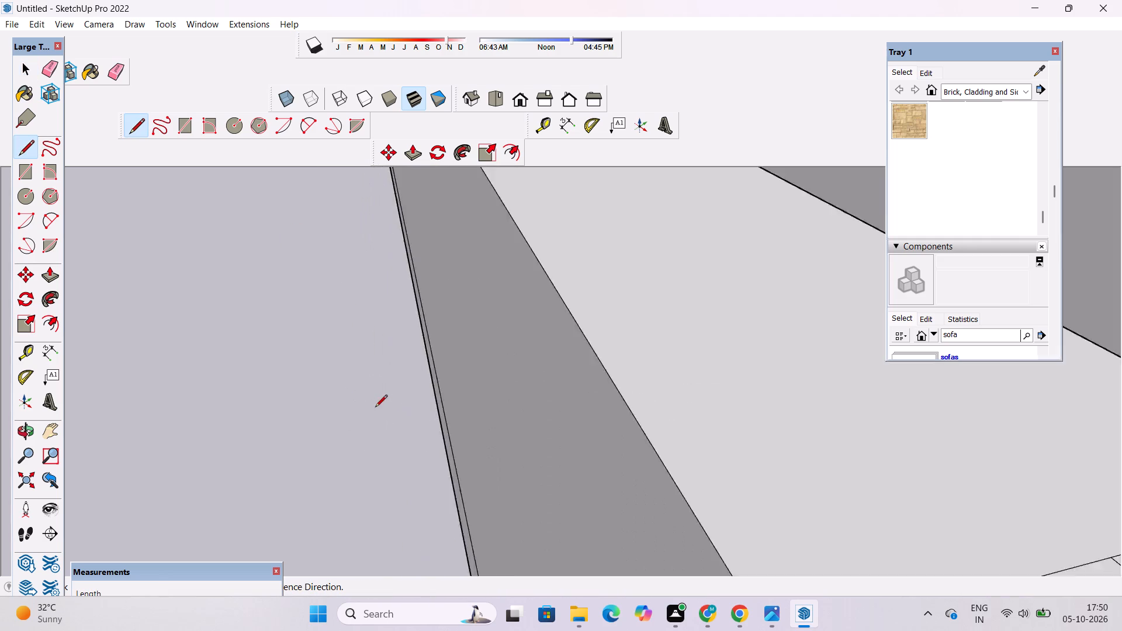
scroll(375, 408, "up", 1)
scroll(415, 370, "down", 4)
left_click(463, 334)
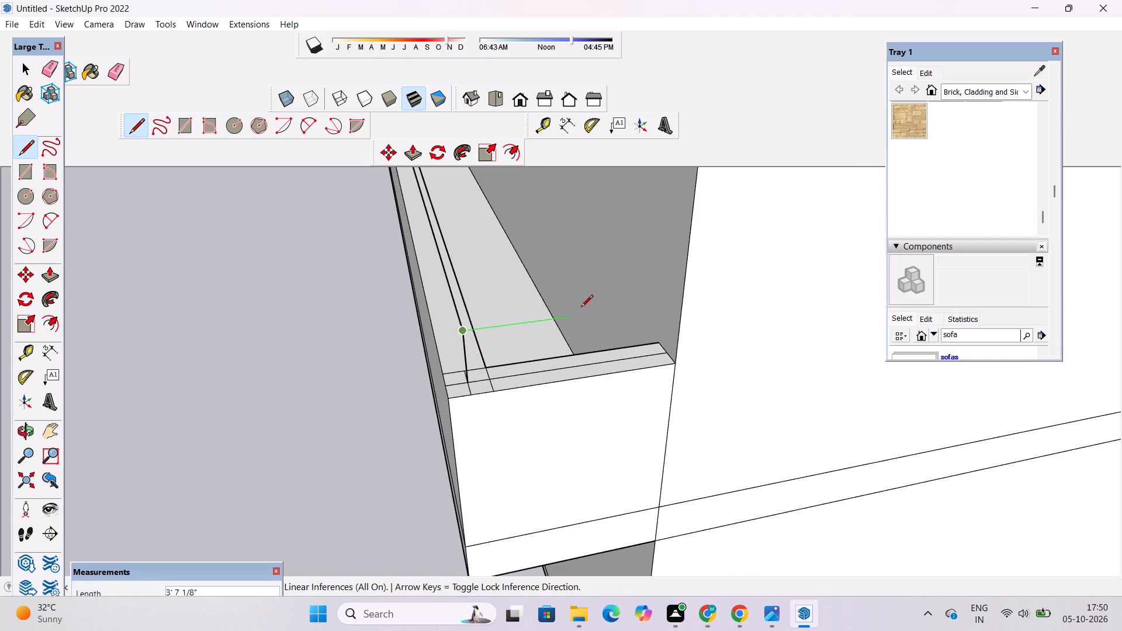
left_click(674, 300)
key("space")
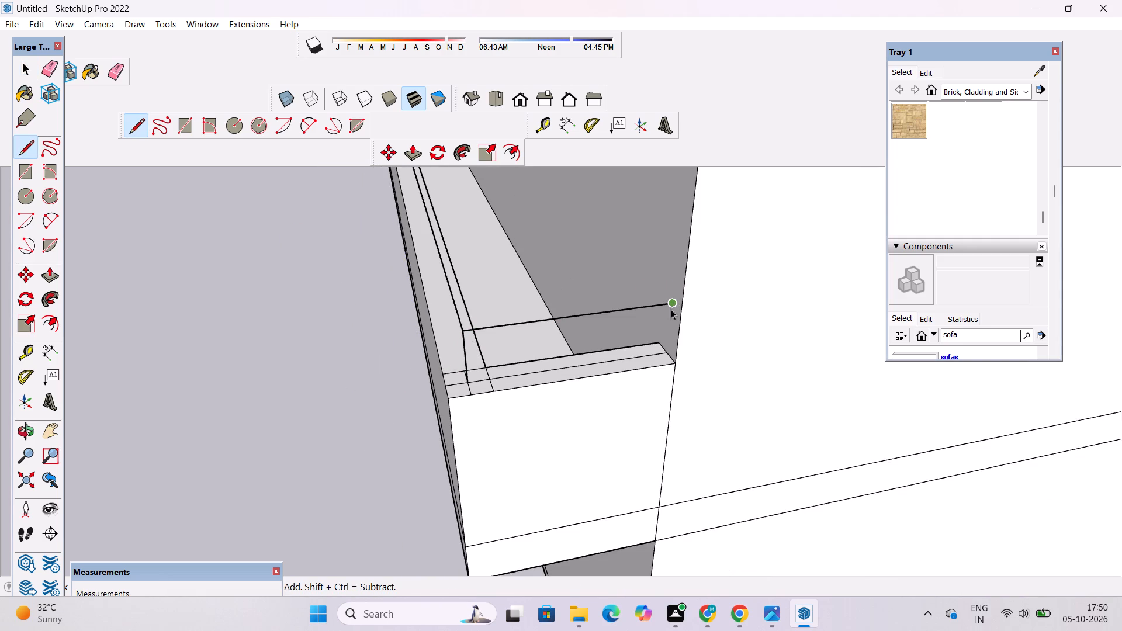
Draw a 3" radius circle centred on the wall end of the short return's raised guide line, perpendicular to that line.
key("c")
scroll(655, 286, "up", 4)
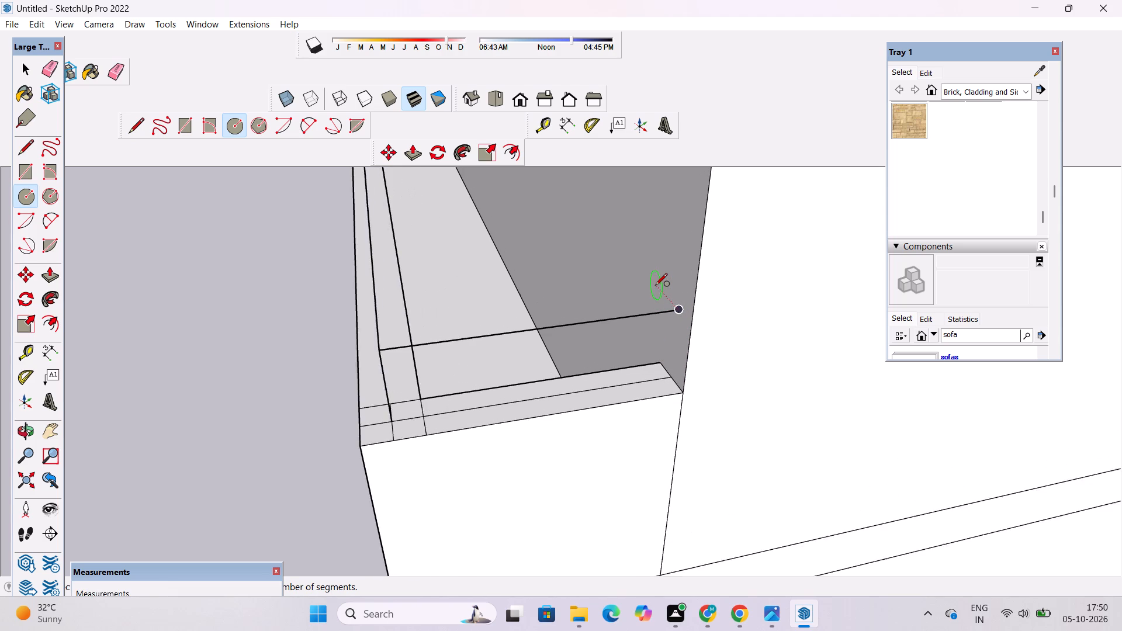
scroll(655, 286, "up", 1)
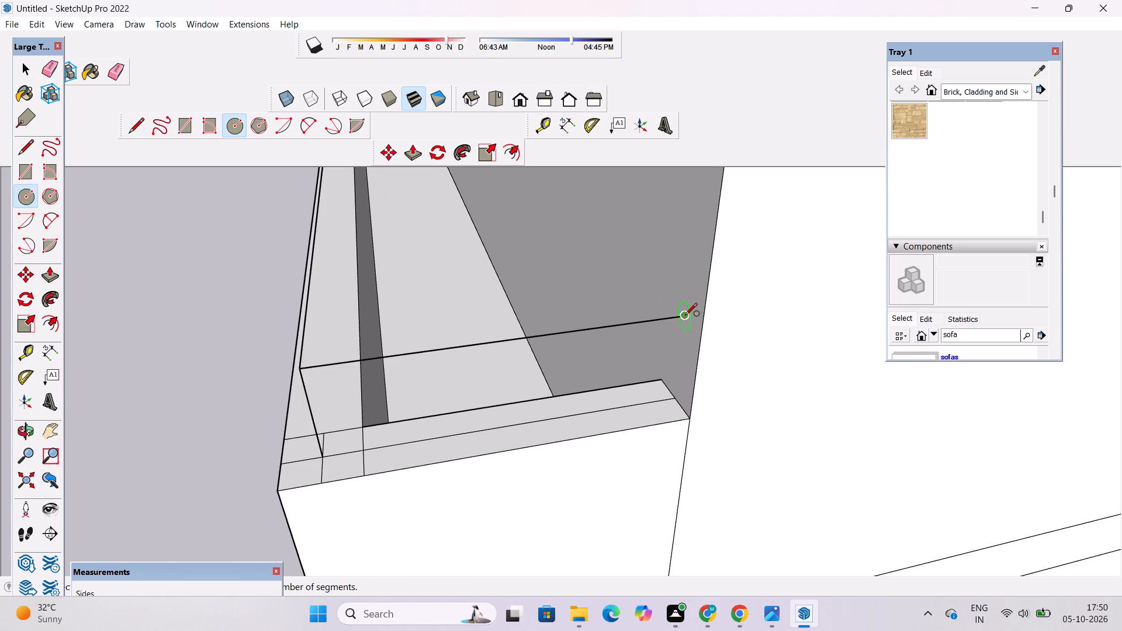
left_click(685, 316)
type("3\"")
key("Return")
key("space")
Erase the centrelines and leftover corner lines from the short return's parapet top, keeping the raised railing guide lines.
type("e")
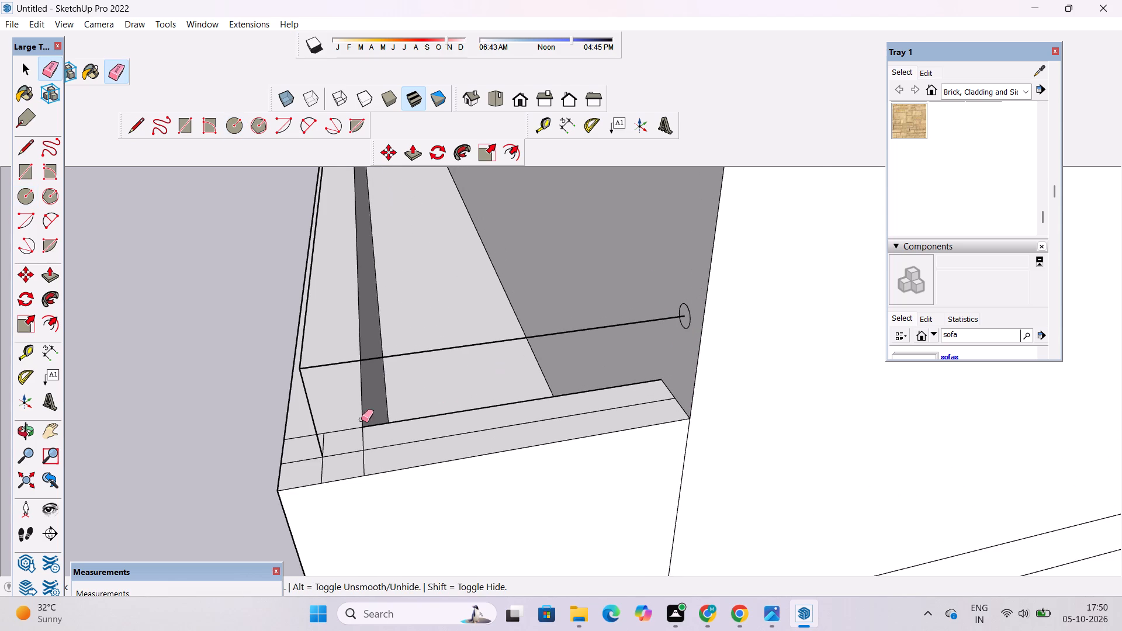
scroll(336, 418, "up", 2)
left_click(308, 400)
left_click_drag(319, 407, 329, 469)
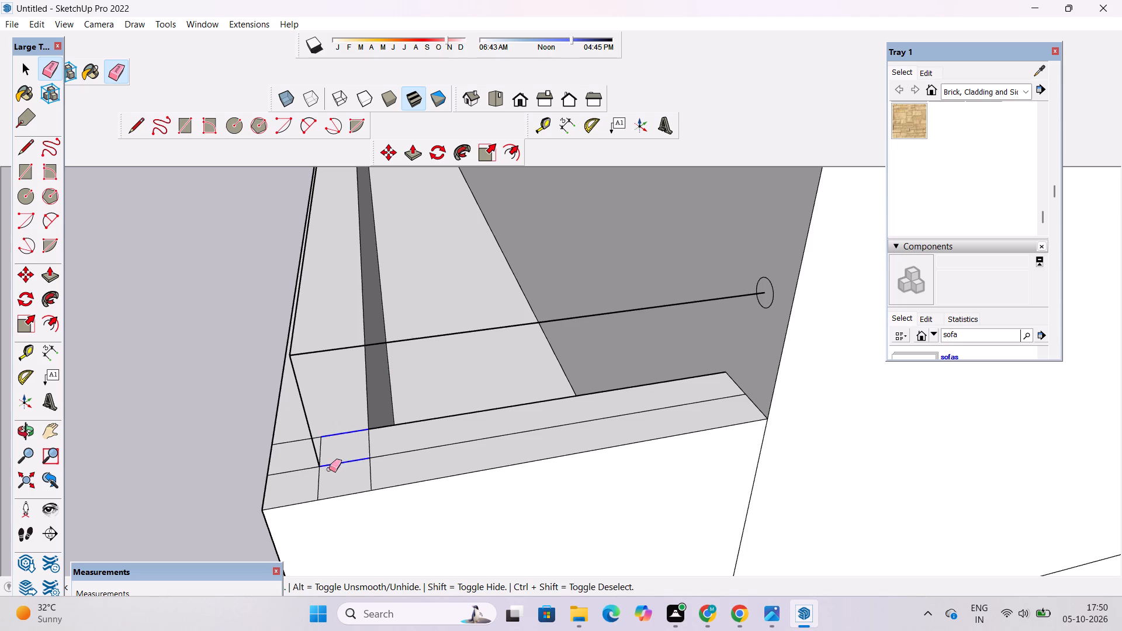
left_click_drag(329, 469, 325, 477)
left_click_drag(296, 440, 297, 471)
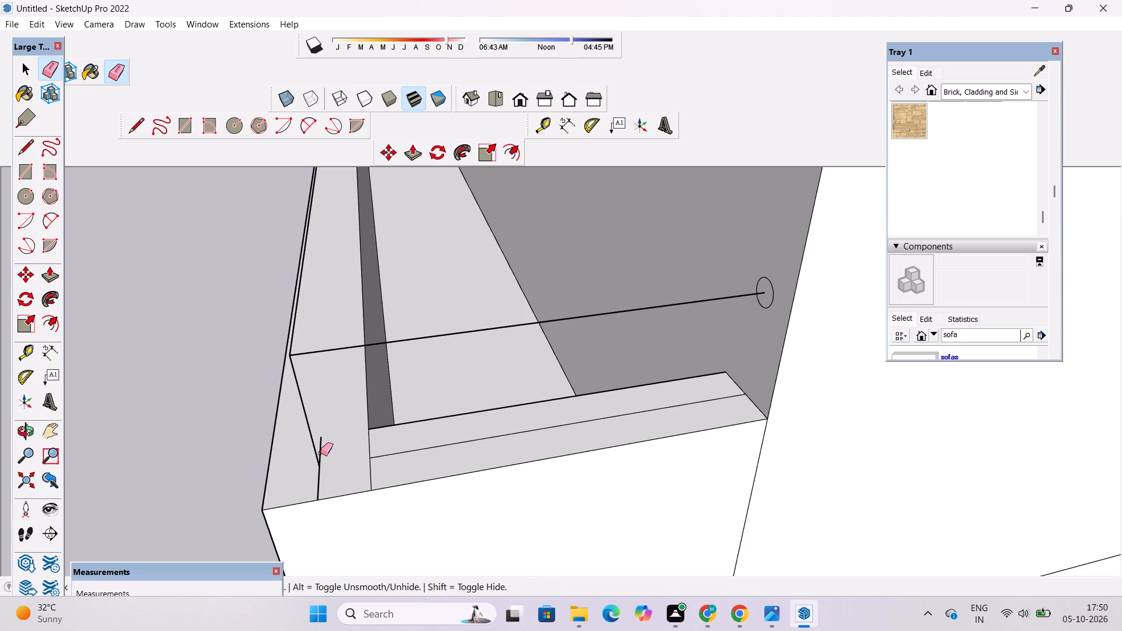
left_click_drag(320, 443, 324, 448)
left_click(322, 480)
left_click_drag(380, 450, 376, 463)
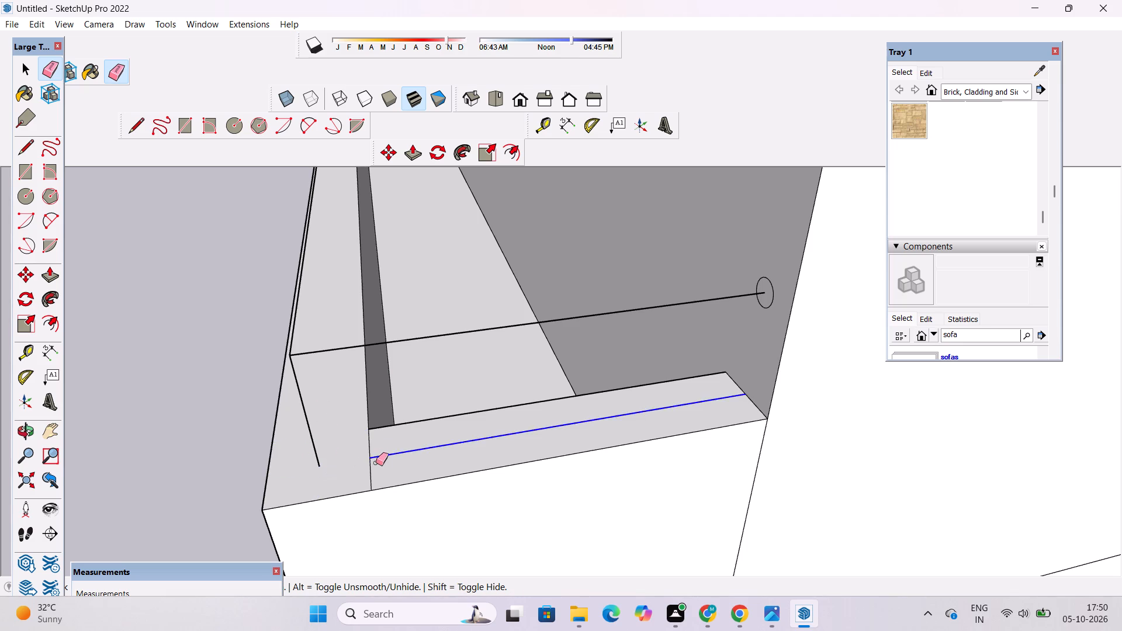
left_click_drag(376, 463, 369, 467)
left_click(368, 450)
Erase the centrelines and leftover corner lines from the parapet top where the two long runs meet.
key("o")
scroll(394, 460, "down", 6)
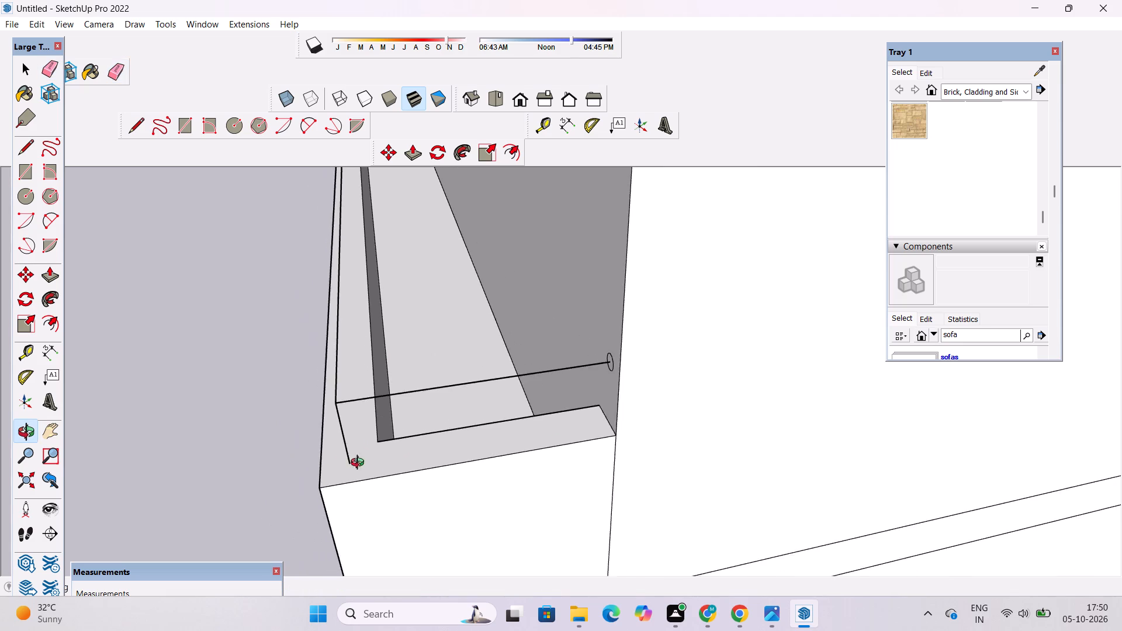
left_click_drag(266, 463, 557, 400)
scroll(640, 344, "down", 7)
scroll(628, 361, "up", 5)
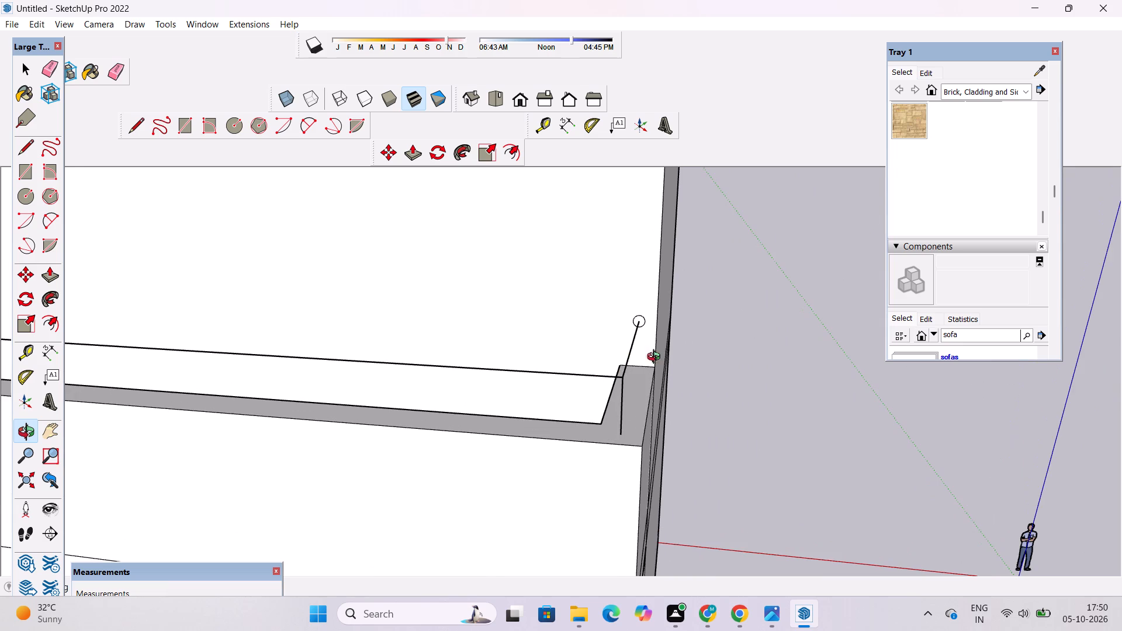
scroll(517, 387, "down", 4)
left_click_drag(514, 390, 812, 359, "shift")
scroll(765, 362, "down", 7)
left_click_drag(293, 353, 304, 397)
scroll(205, 398, "up", 4)
left_click_drag(213, 395, 413, 355, "shift")
left_click_drag(409, 367, 386, 452)
scroll(365, 421, "up", 10)
left_click_drag(363, 435, 401, 403, "shift")
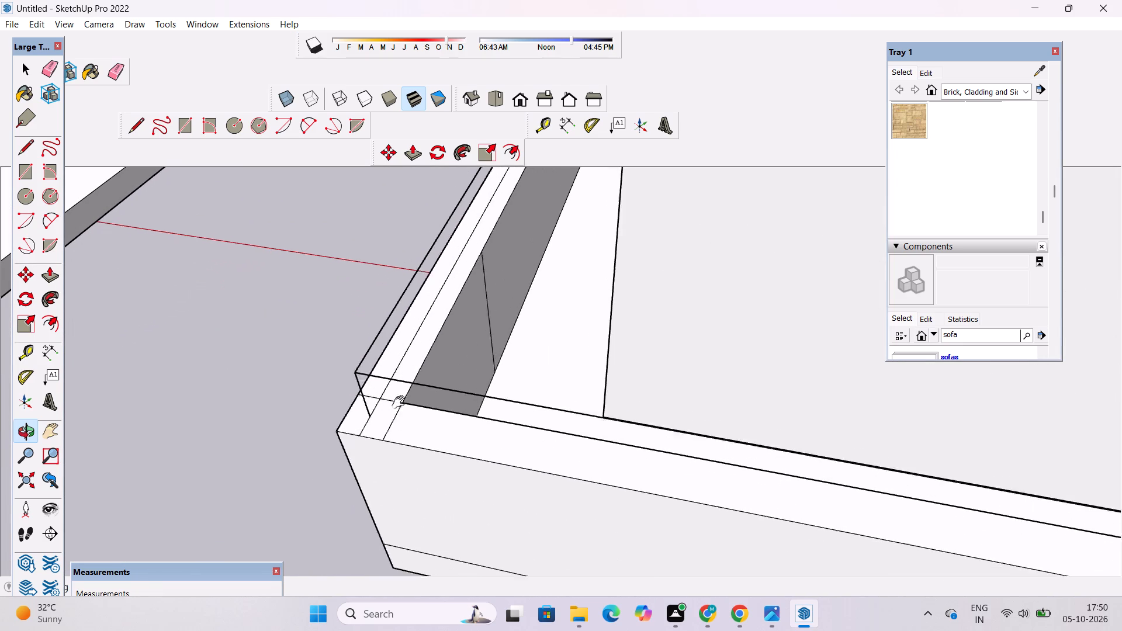
left_click_drag(401, 403, 401, 401, "shift")
left_click_drag(403, 411, 400, 386)
key("e")
scroll(399, 385, "up", 4)
left_click_drag(382, 362, 389, 394)
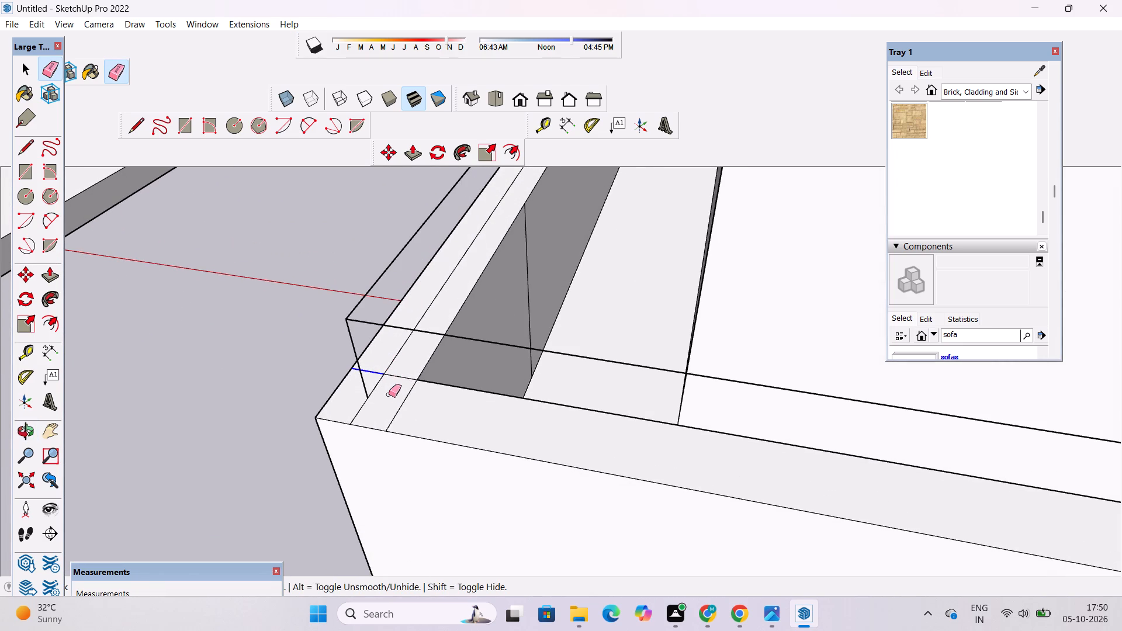
left_click_drag(389, 394, 400, 413)
left_click_drag(354, 407, 371, 414)
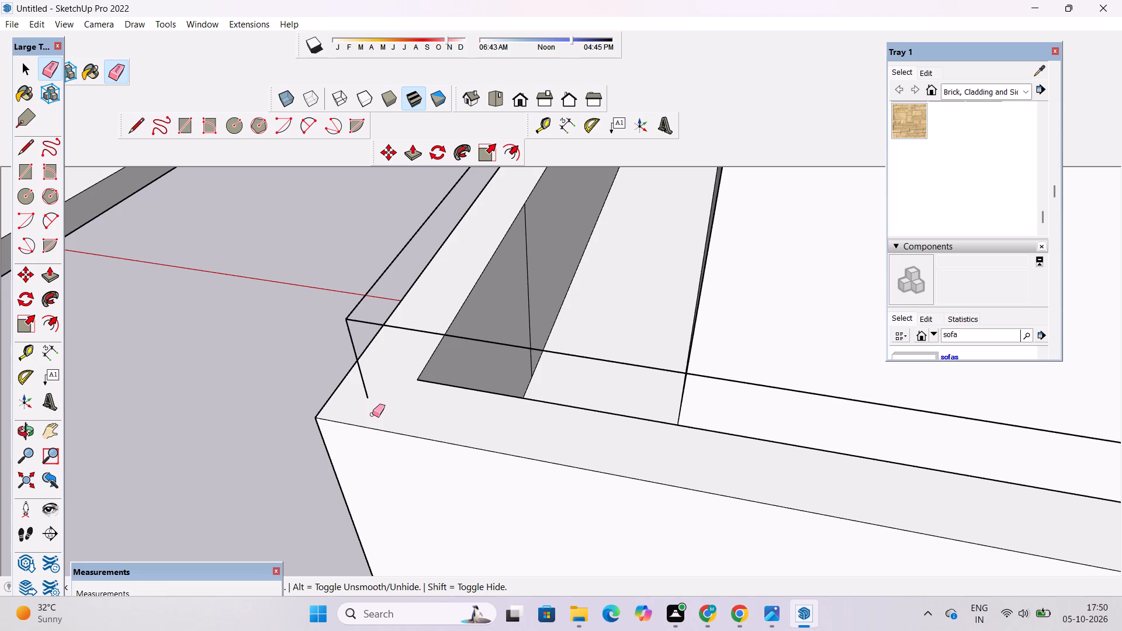
Erase the remaining centrelines from the parapet top at the far corner of the 46'6" run and its short return.
key("o")
scroll(363, 394, "down", 7)
left_click_drag(344, 424, 515, 303)
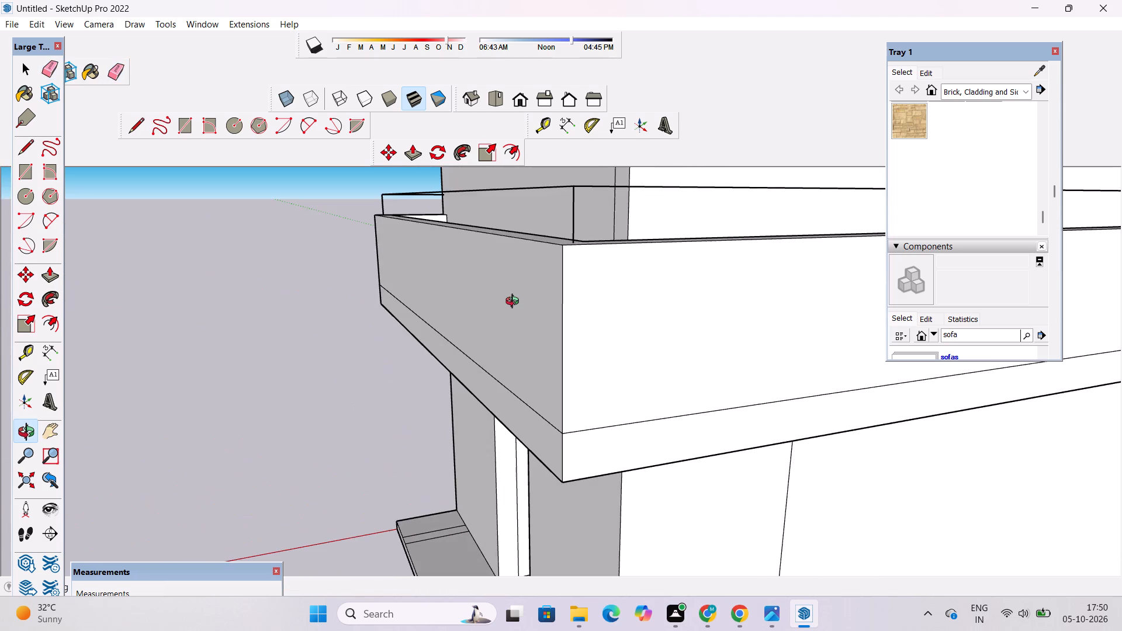
left_click_drag(439, 252, 449, 297)
left_click_drag(408, 261, 453, 369, "shift")
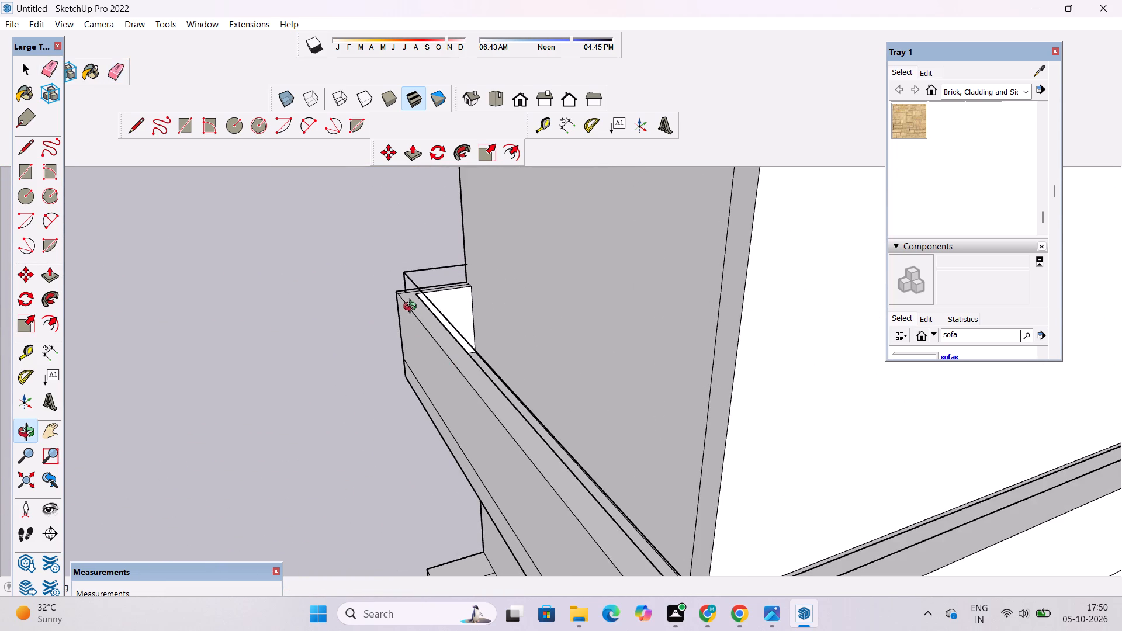
scroll(411, 303, "up", 9)
left_click_drag(410, 290, 502, 365)
left_click(504, 365)
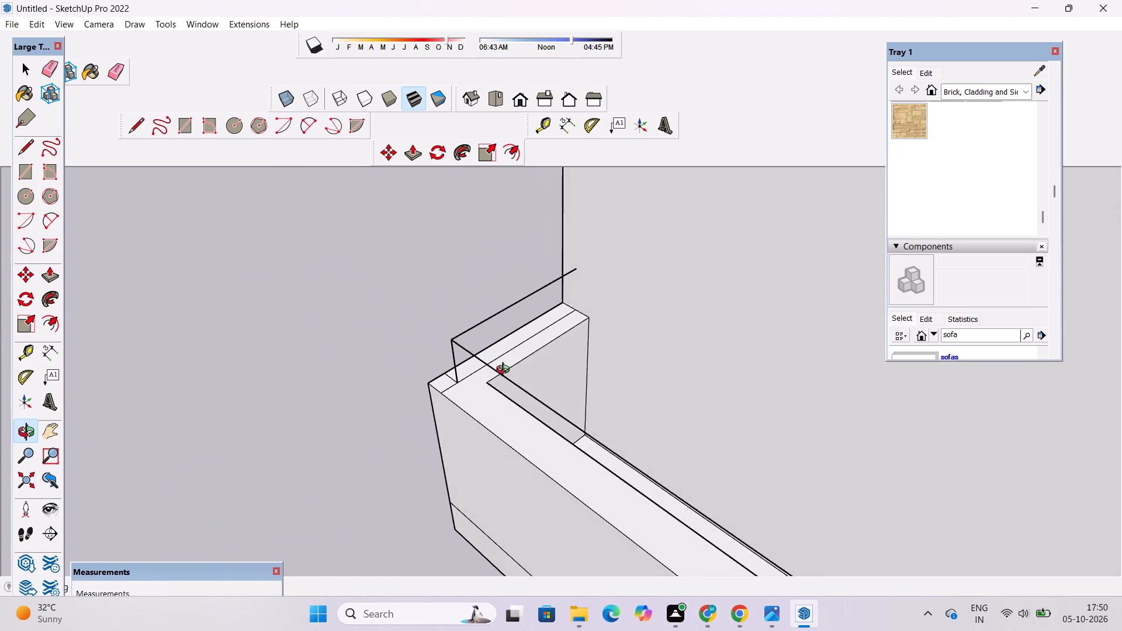
scroll(437, 394, "up", 7)
left_click_drag(466, 385, 497, 395)
scroll(498, 395, "up", 4)
key("e")
left_click_drag(483, 371, 486, 391)
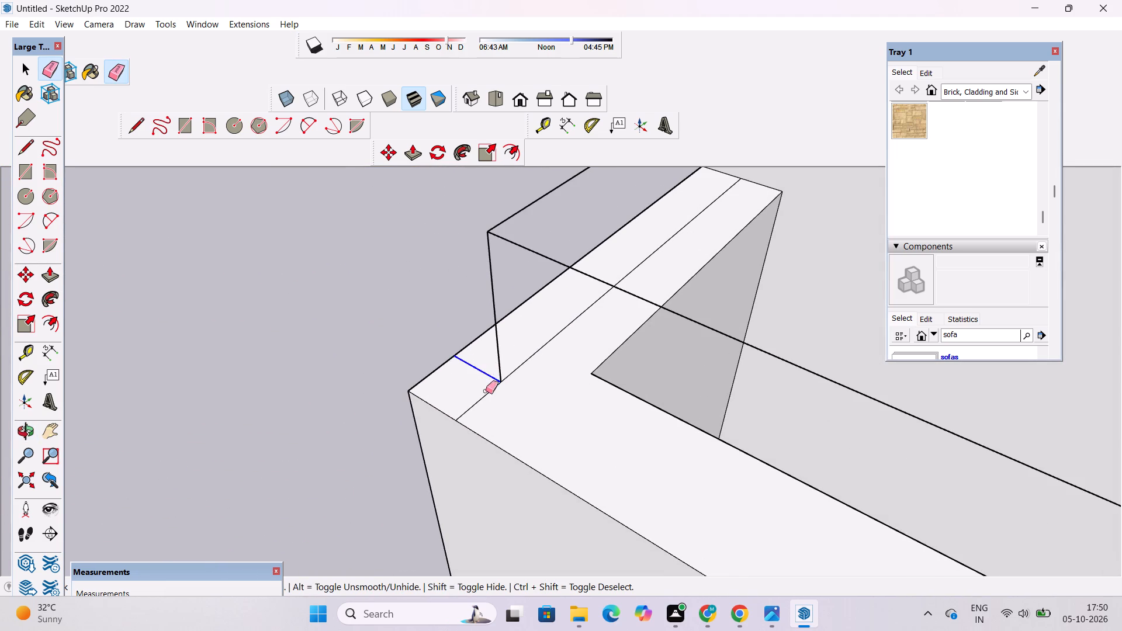
left_click_drag(486, 391, 514, 388)
left_click(524, 362)
Sweep the 3" radius circle with Follow Me along the connected raised guide lines around the lower balcony's parapet to form the handrail.
scroll(368, 391, "down", 6)
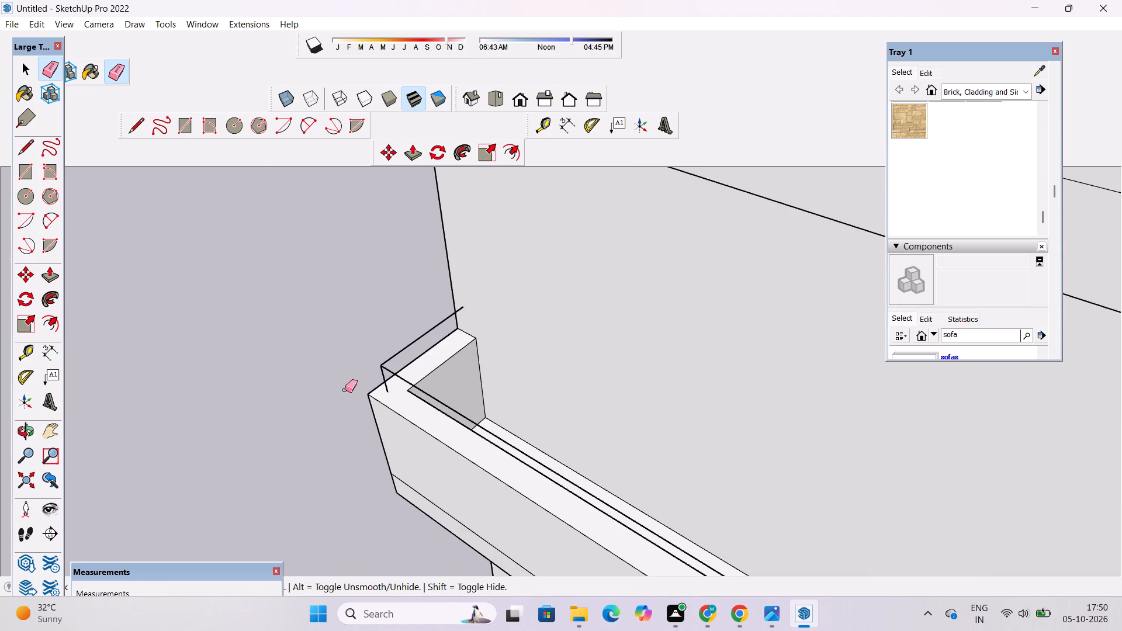
scroll(311, 389, "down", 6)
key("o")
left_click_drag(453, 424, 226, 306)
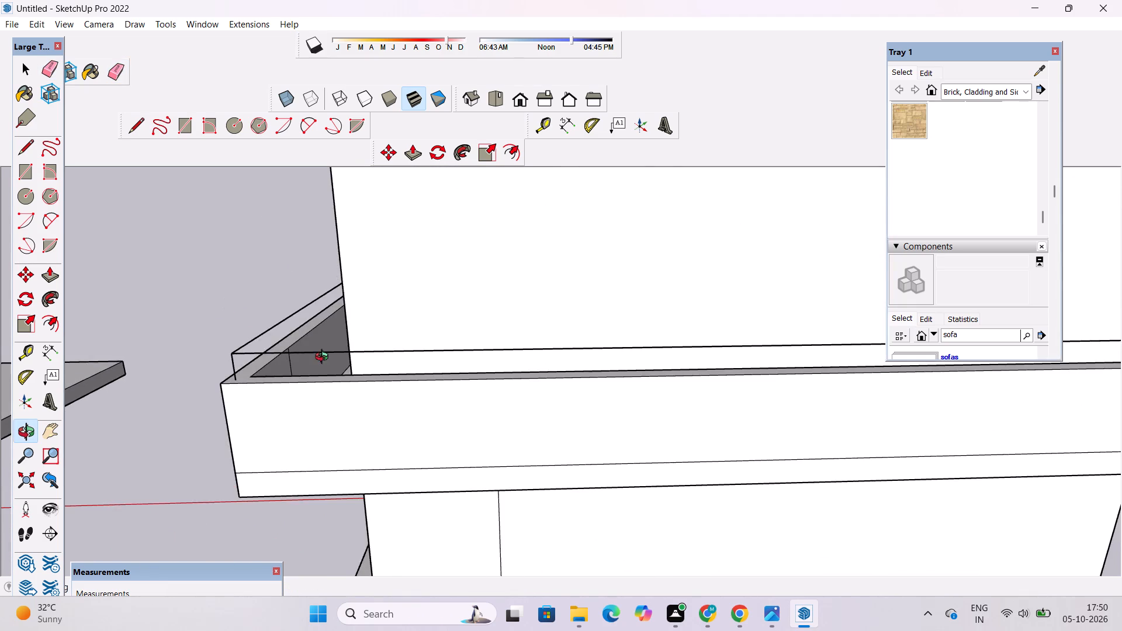
scroll(325, 360, "down", 5)
left_click_drag(430, 404, 401, 405)
left_click_drag(402, 407, 372, 370)
left_click_drag(425, 365, 332, 428)
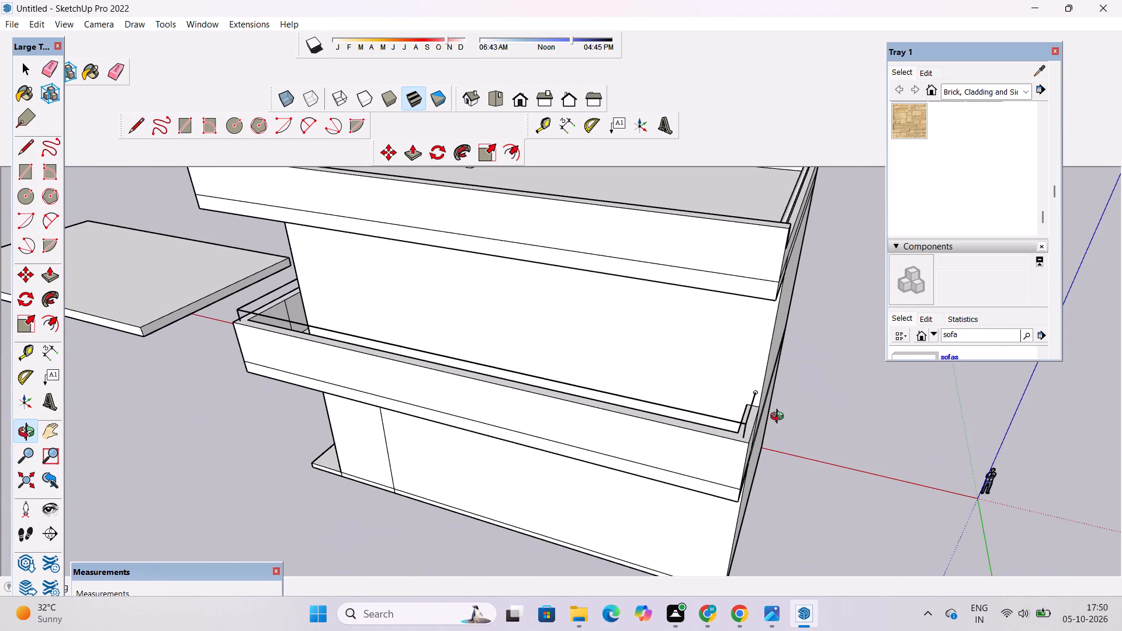
scroll(778, 396, "up", 14)
left_click_drag(726, 416, 739, 401, "shift")
key("space")
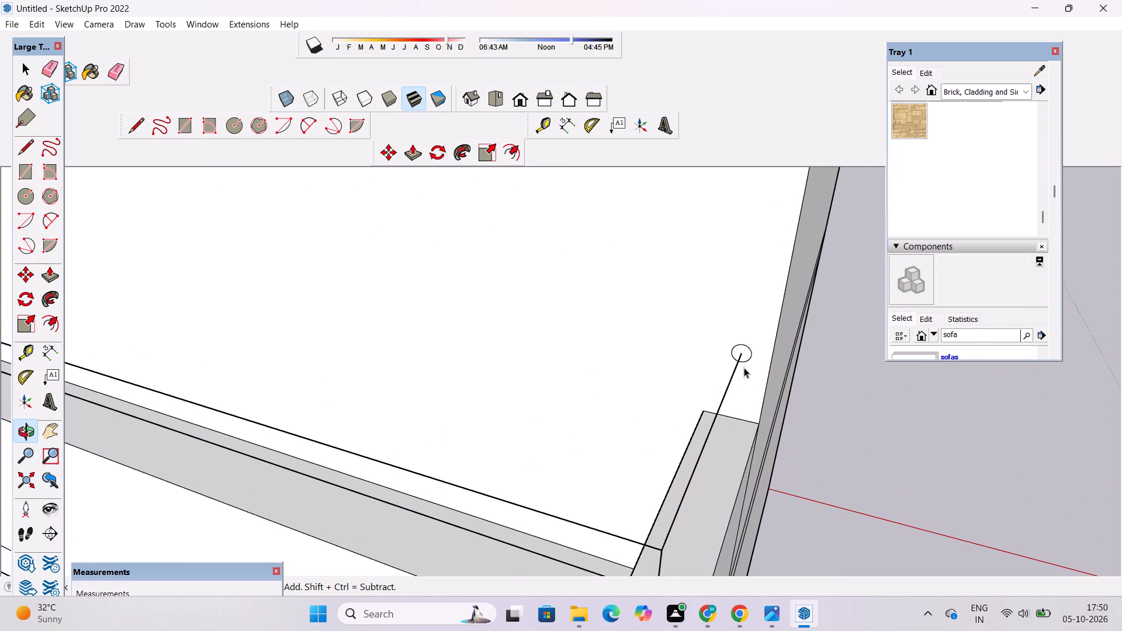
double_click(746, 353, "shift")
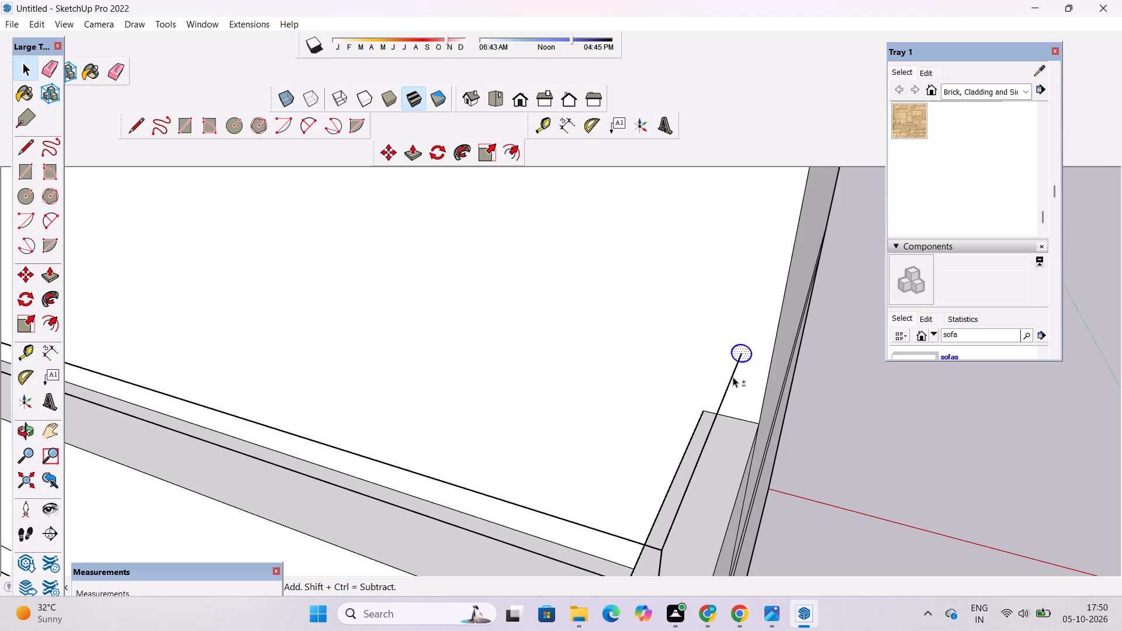
left_click(732, 373, "shift")
scroll(751, 355, "down", 6, "shift")
scroll(682, 431, "up", 4, "shift")
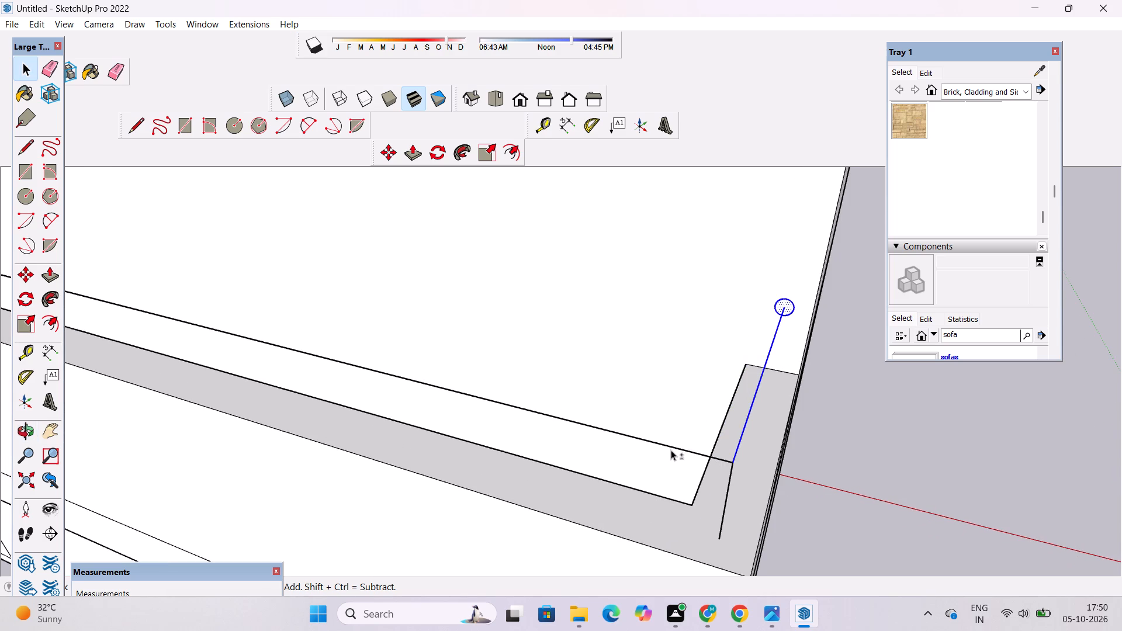
left_click(671, 446, "shift")
scroll(780, 434, "down", 13, "shift")
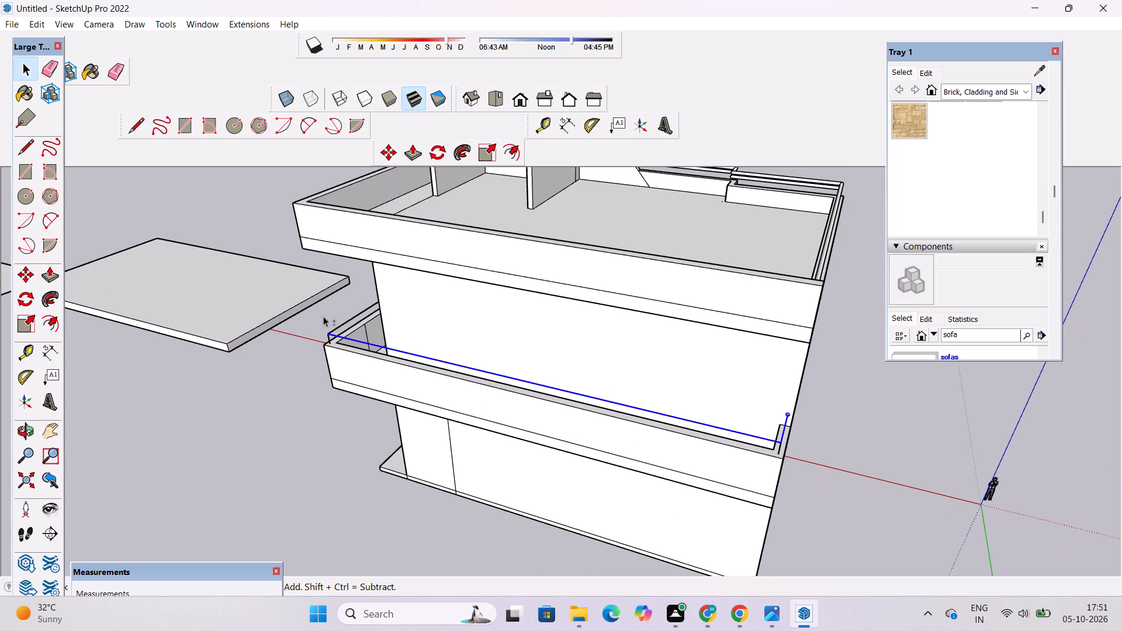
scroll(295, 318, "up", 4, "shift")
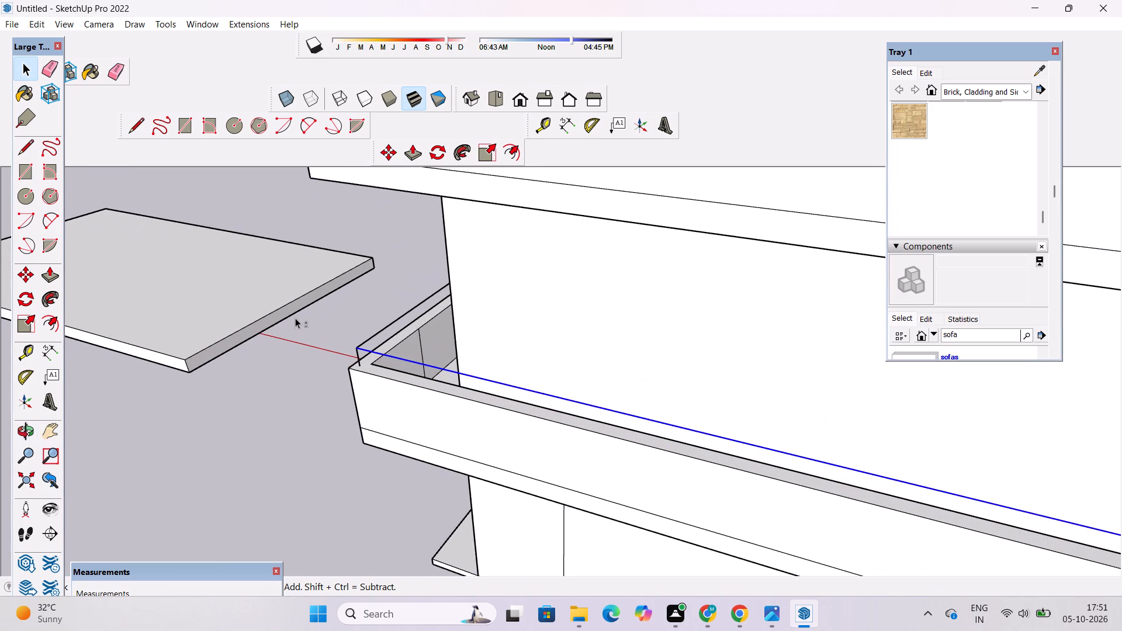
scroll(341, 358, "down", 6, "shift")
scroll(179, 351, "up", 3, "shift")
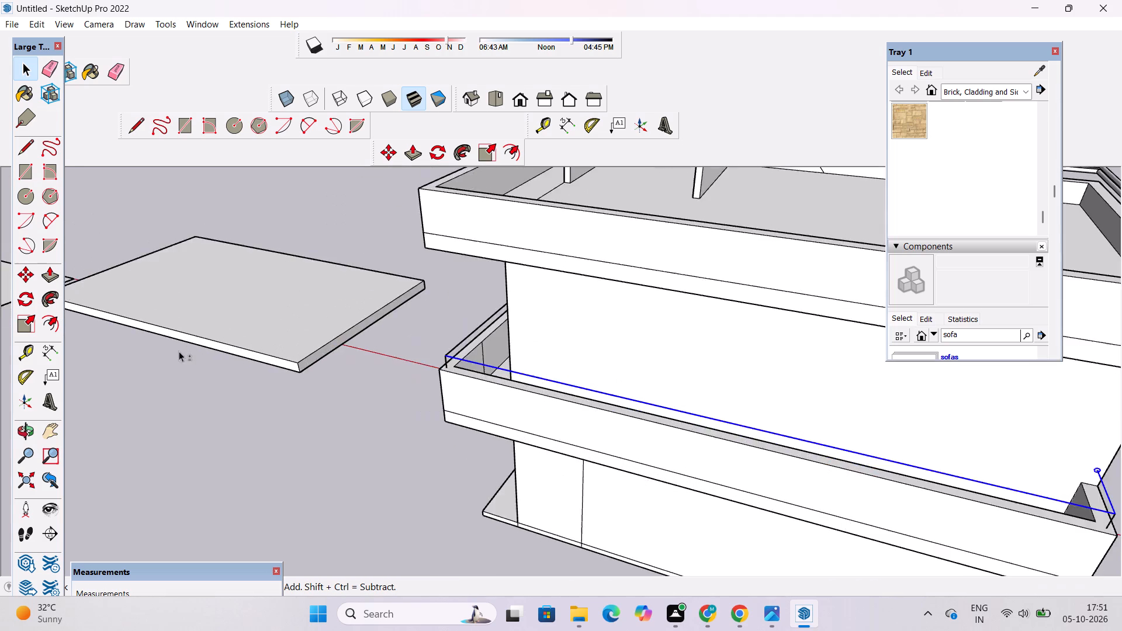
scroll(179, 351, "up", 6, "shift")
scroll(504, 303, "down", 7, "shift")
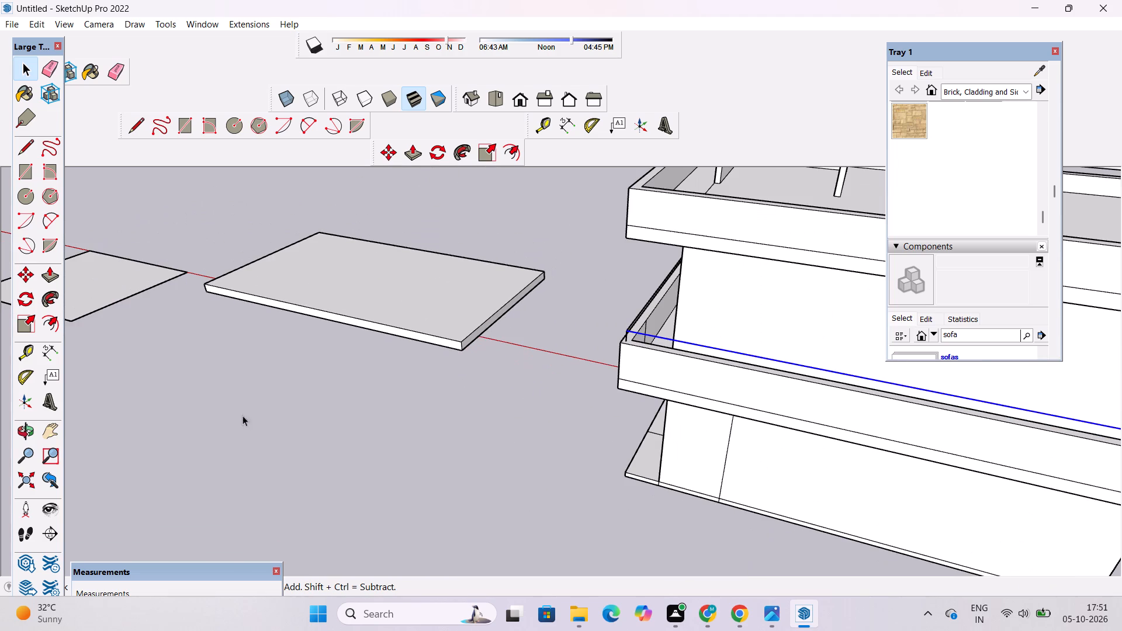
left_click(15, 429)
left_click_drag(191, 393, 527, 396)
scroll(543, 277, "up", 2)
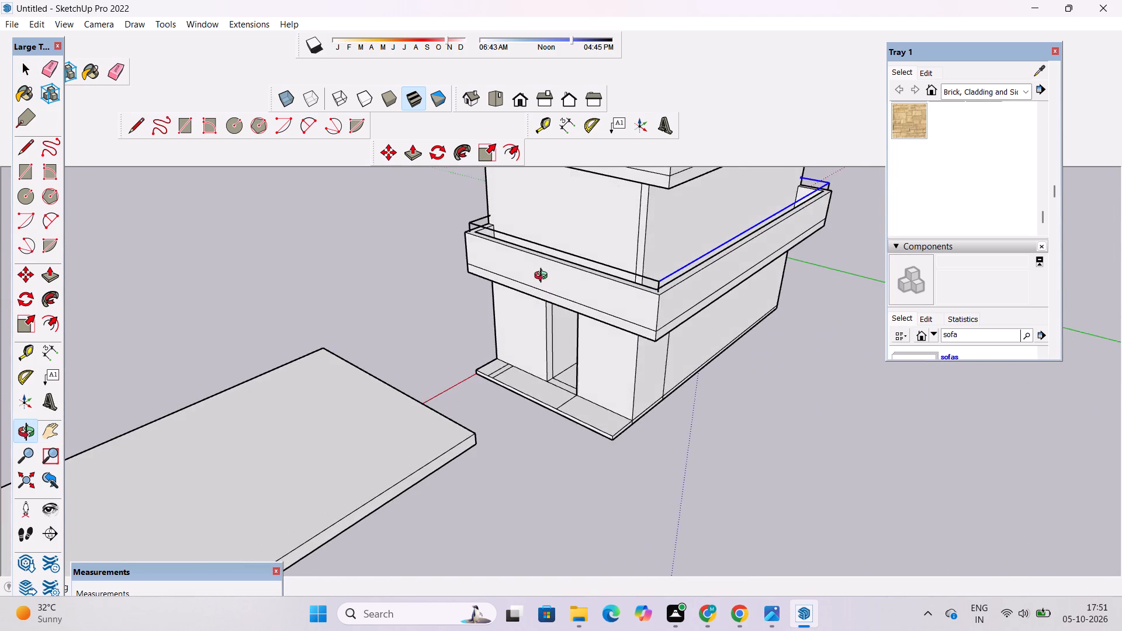
scroll(543, 277, "up", 1)
left_click_drag(540, 261, 407, 356, "shift")
scroll(409, 384, "up", 4, "shift")
key("shift+space")
scroll(455, 335, "up", 3, "shift")
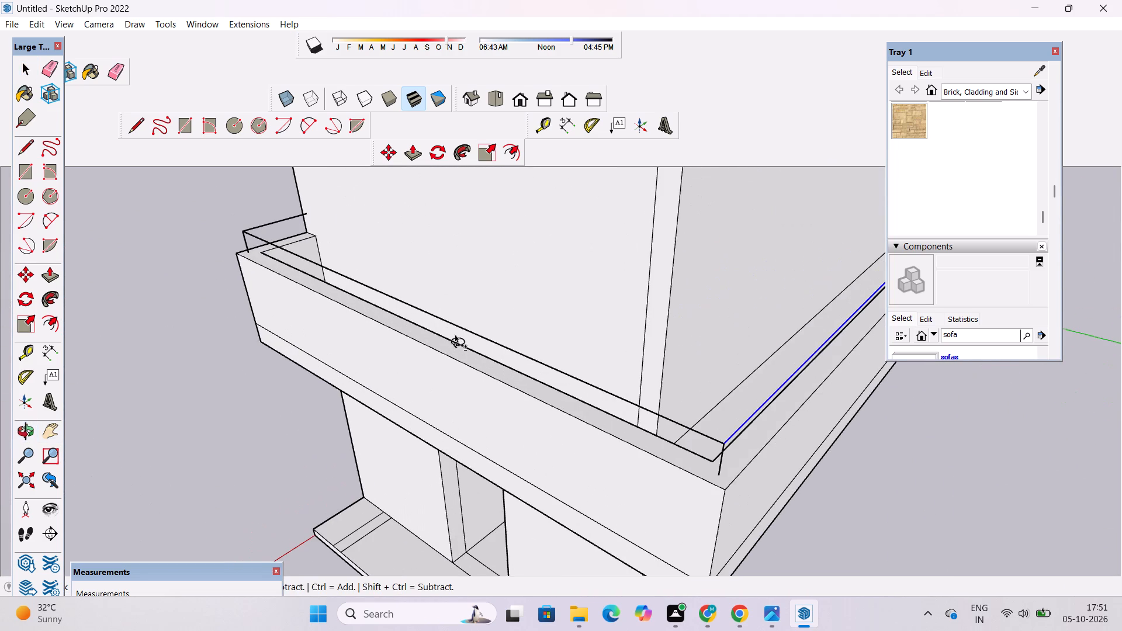
key("space")
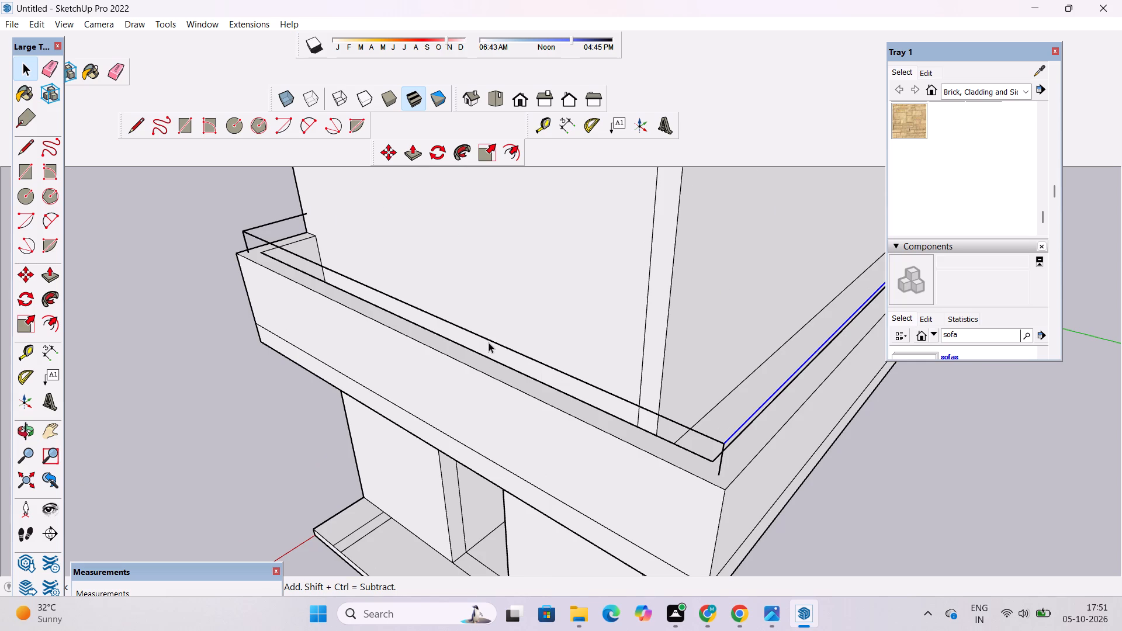
left_click(494, 342, "shift")
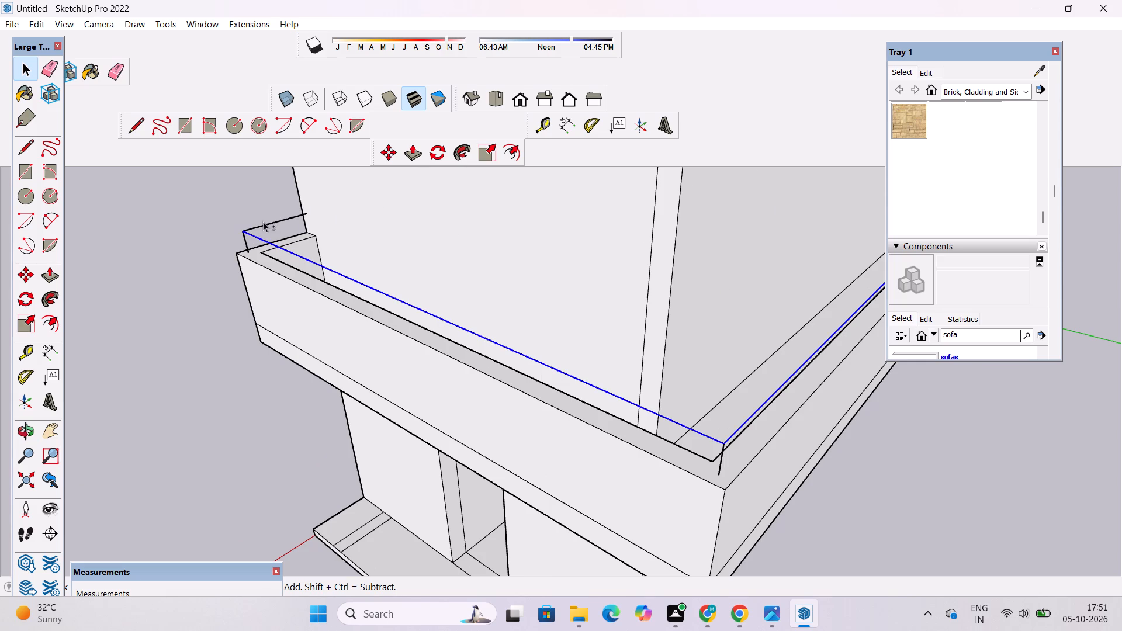
left_click(265, 226, "shift")
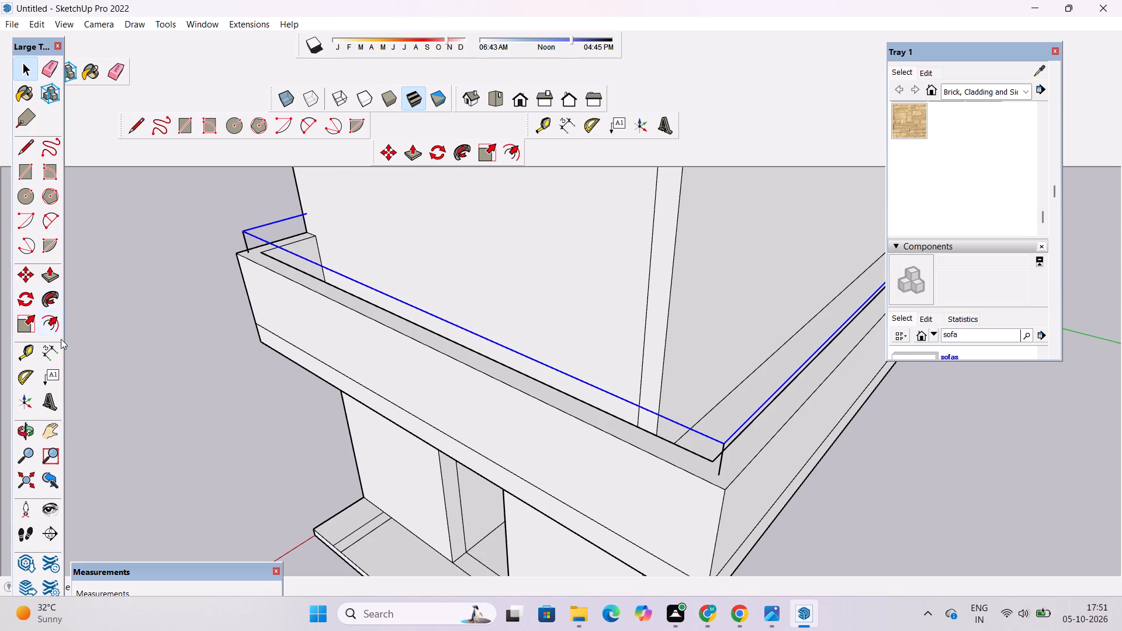
left_click(49, 299)
scroll(72, 303, "down", 8)
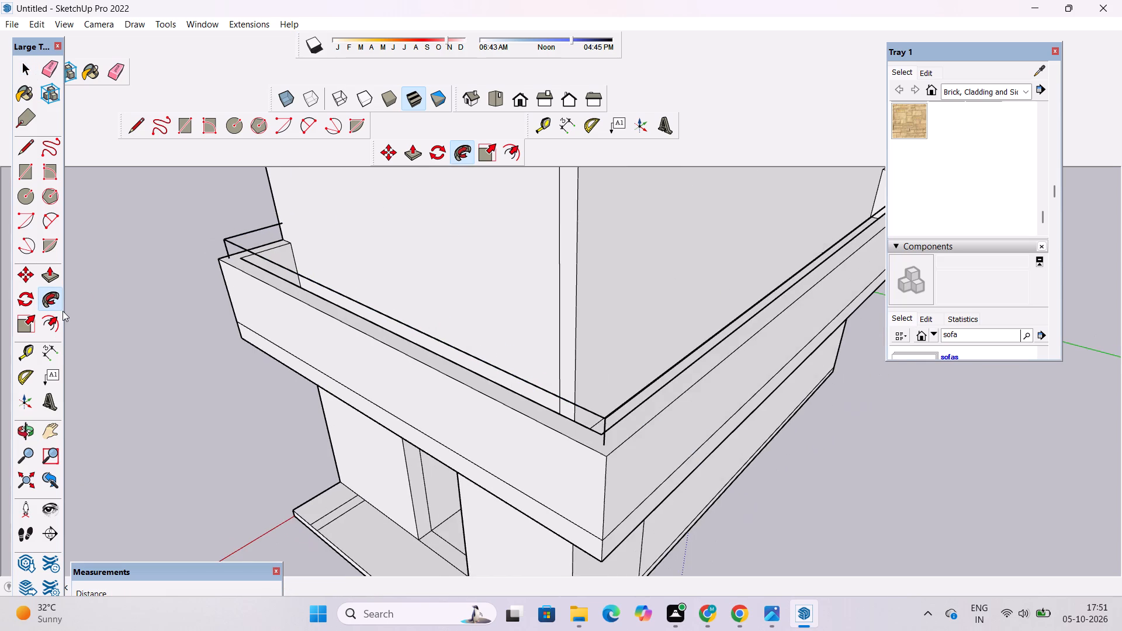
scroll(63, 311, "down", 20)
scroll(63, 311, "down", 4)
scroll(469, 247, "up", 8)
scroll(501, 282, "up", 14)
left_click(437, 237)
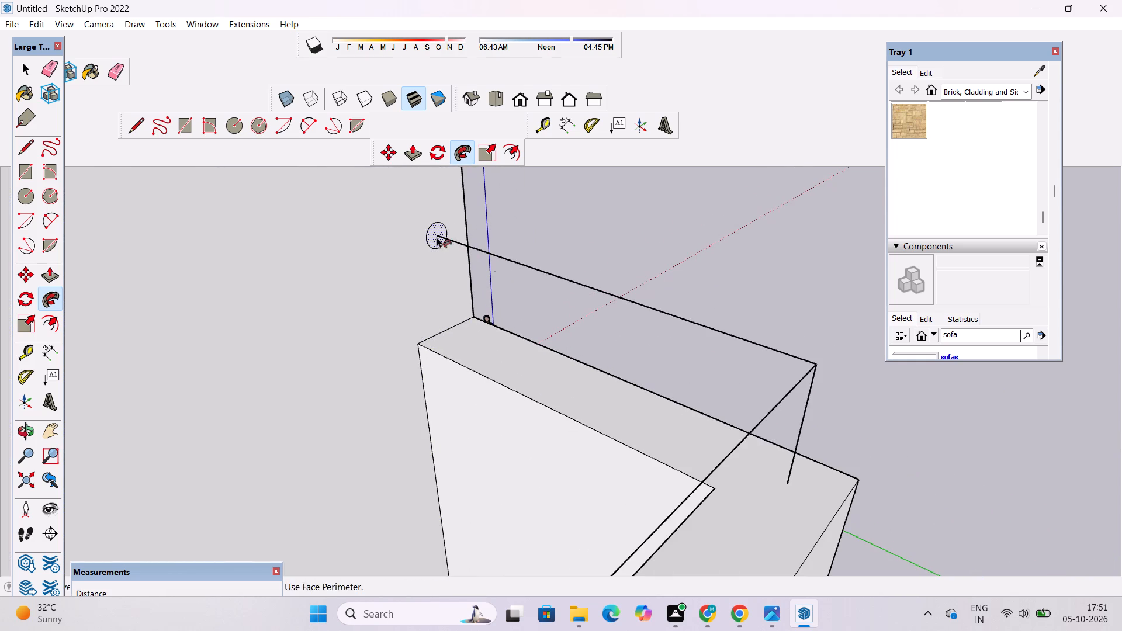
scroll(497, 232, "down", 17)
key("space")
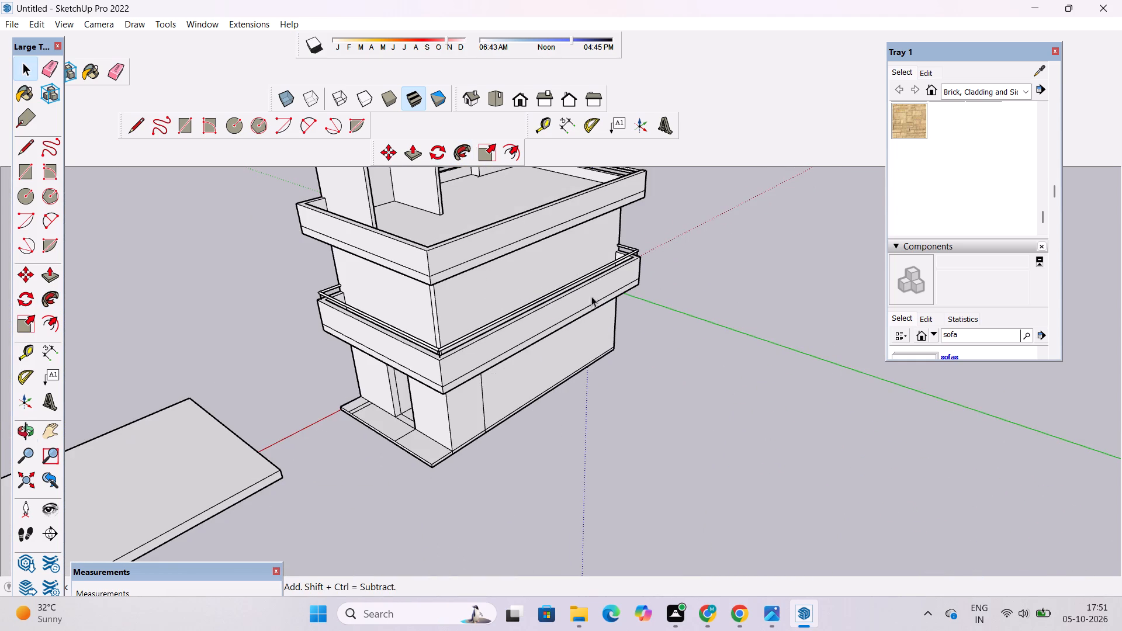
Draw a 3" radius circle on the parapet top, centred at the foot of the vertical line where the run above the doorway meets its short return.
key("o")
scroll(456, 341, "up", 4)
left_click_drag(452, 315, 567, 271)
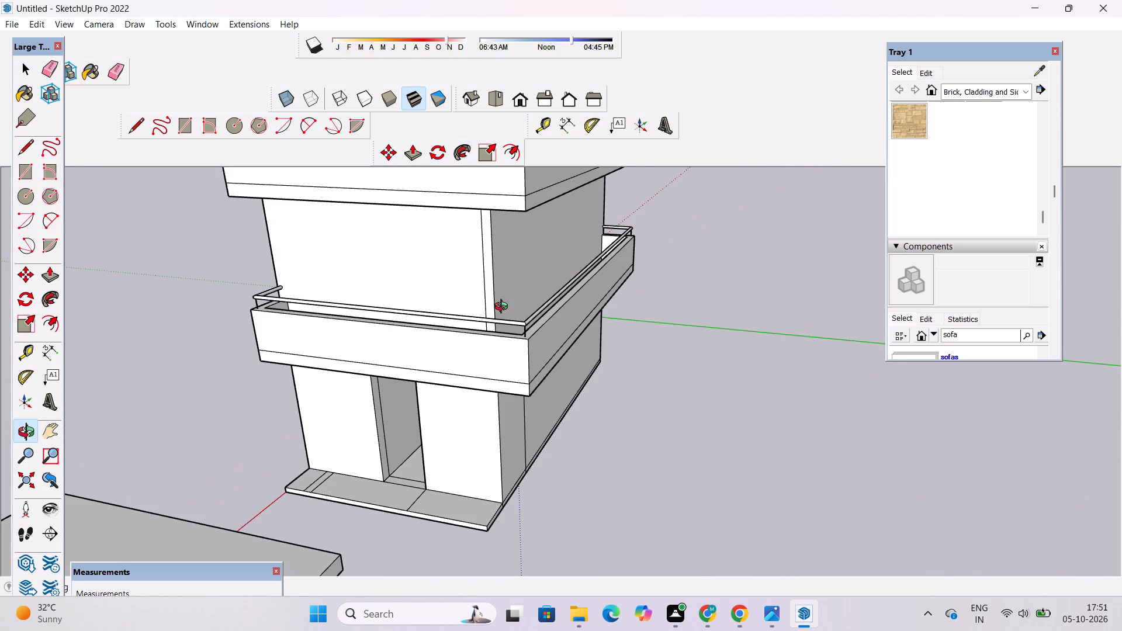
scroll(503, 308, "down", 4)
scroll(503, 306, "up", 4)
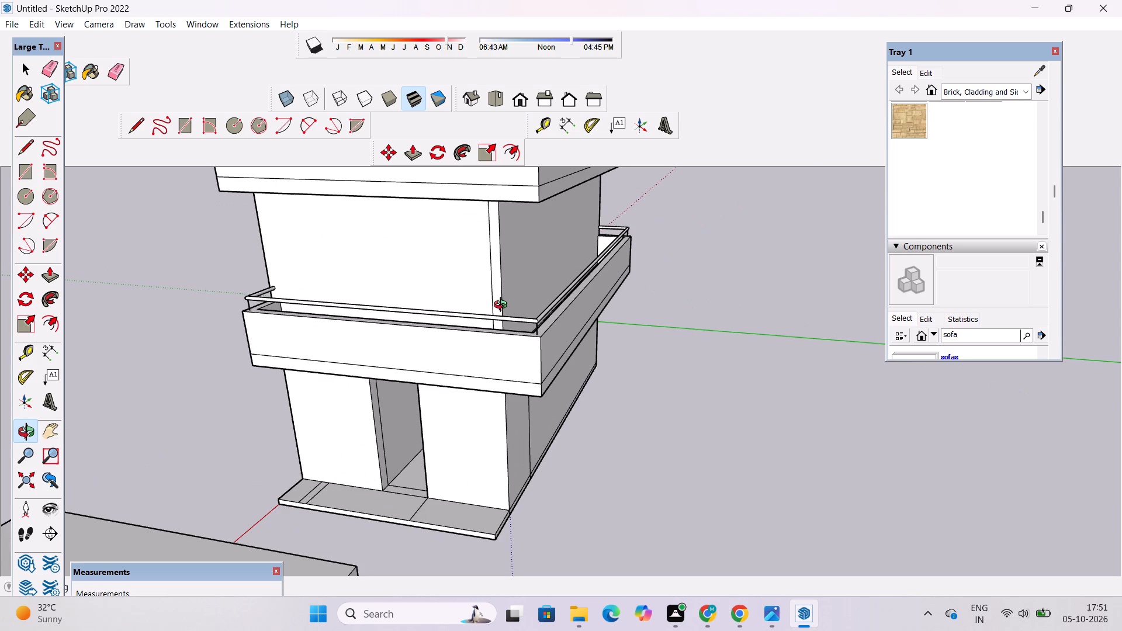
scroll(503, 306, "down", 3)
scroll(503, 306, "up", 1)
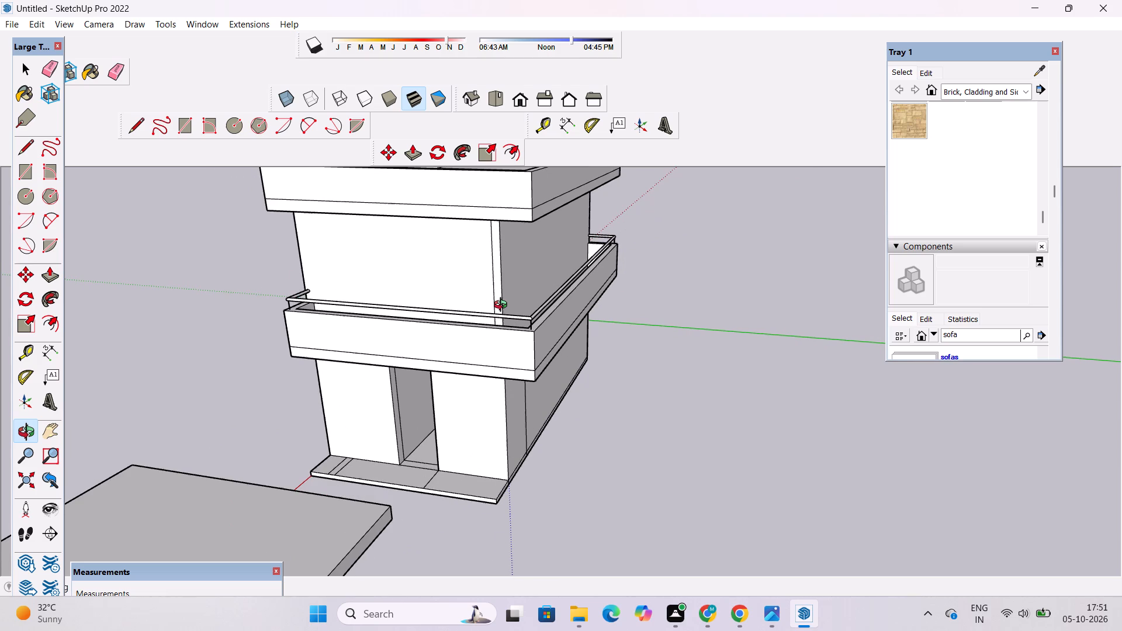
left_click_drag(333, 339, 390, 367)
scroll(274, 346, "up", 5)
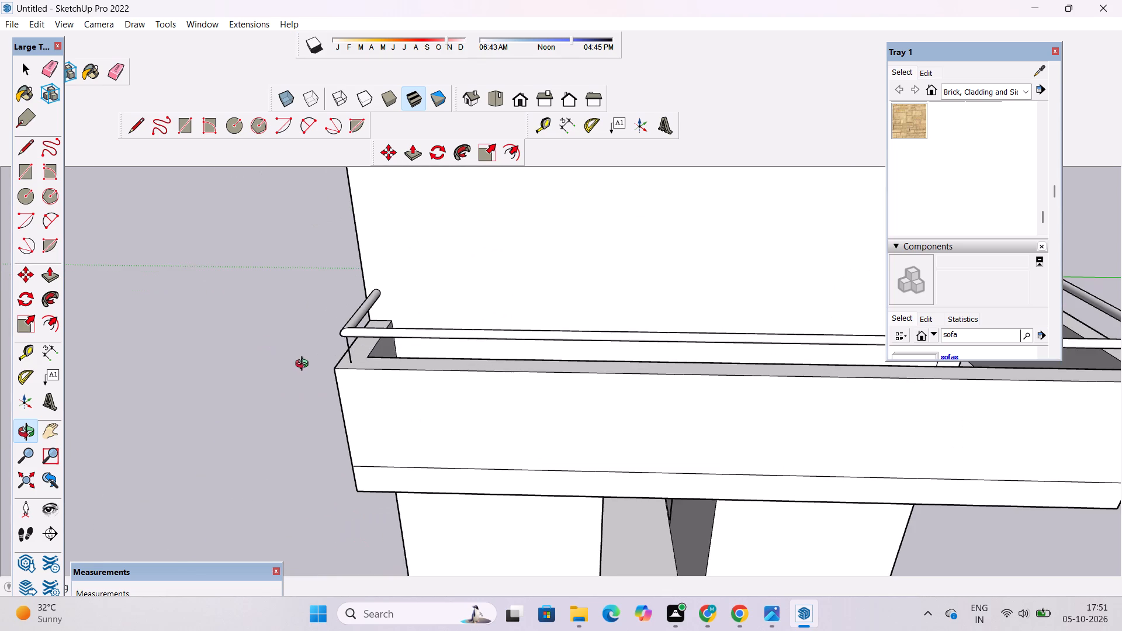
left_click_drag(317, 365, 321, 328, "shift")
left_click_drag(344, 324, 348, 338)
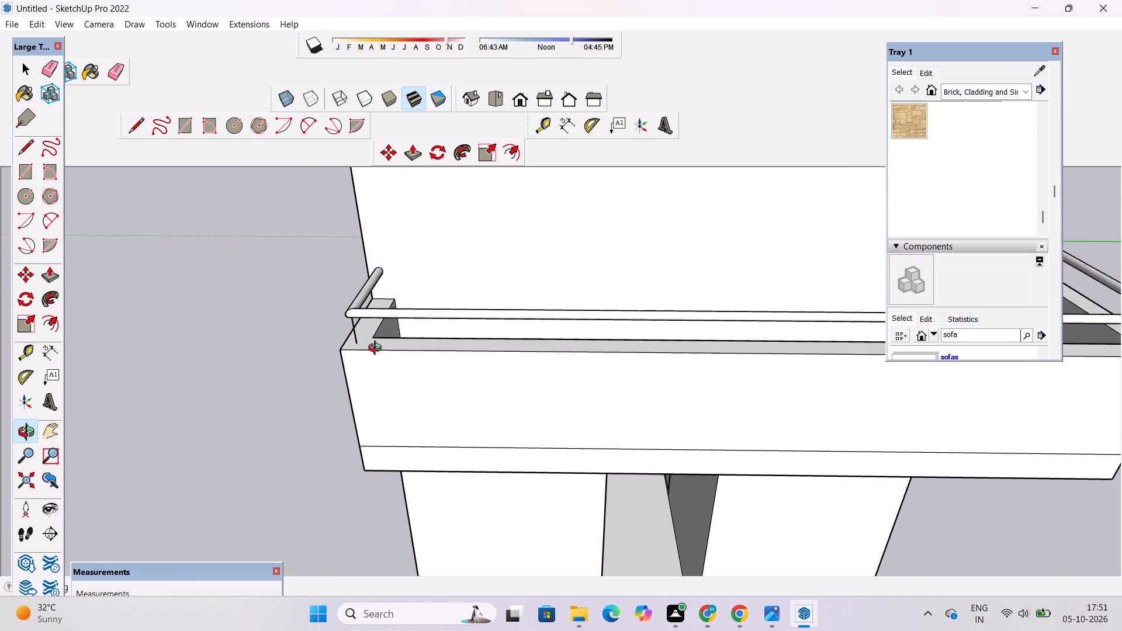
scroll(378, 349, "up", 4)
left_click_drag(376, 349, 373, 368)
scroll(352, 368, "up", 5)
left_click_drag(348, 360, 422, 351, "shift")
left_click_drag(422, 351, 418, 368, "shift")
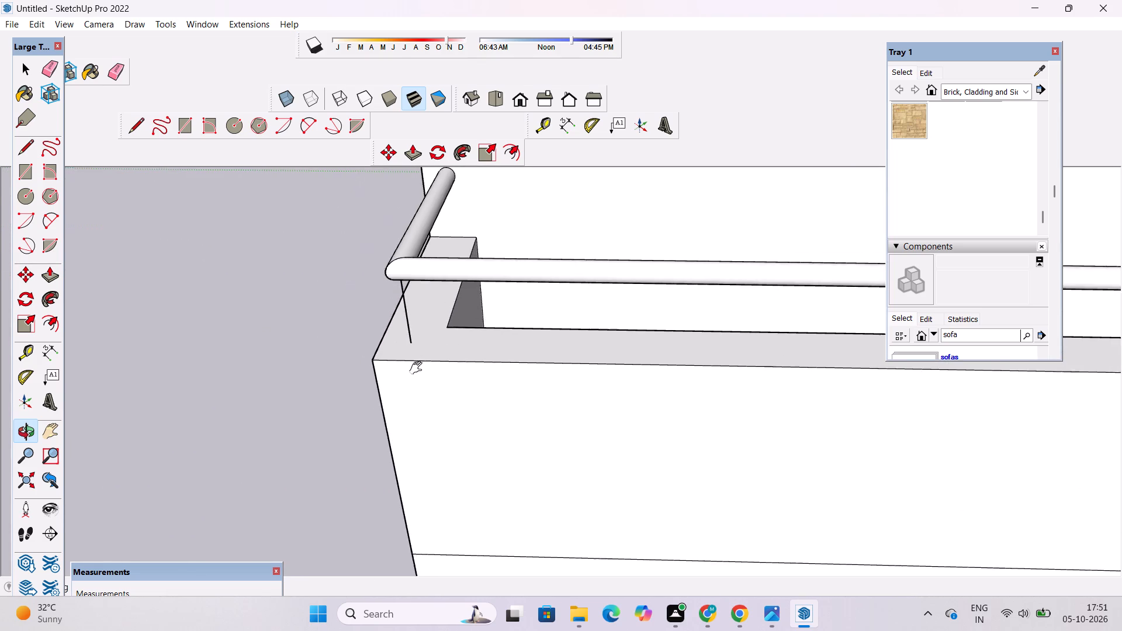
left_click_drag(418, 368, 414, 380, "shift")
scroll(407, 372, "up", 8)
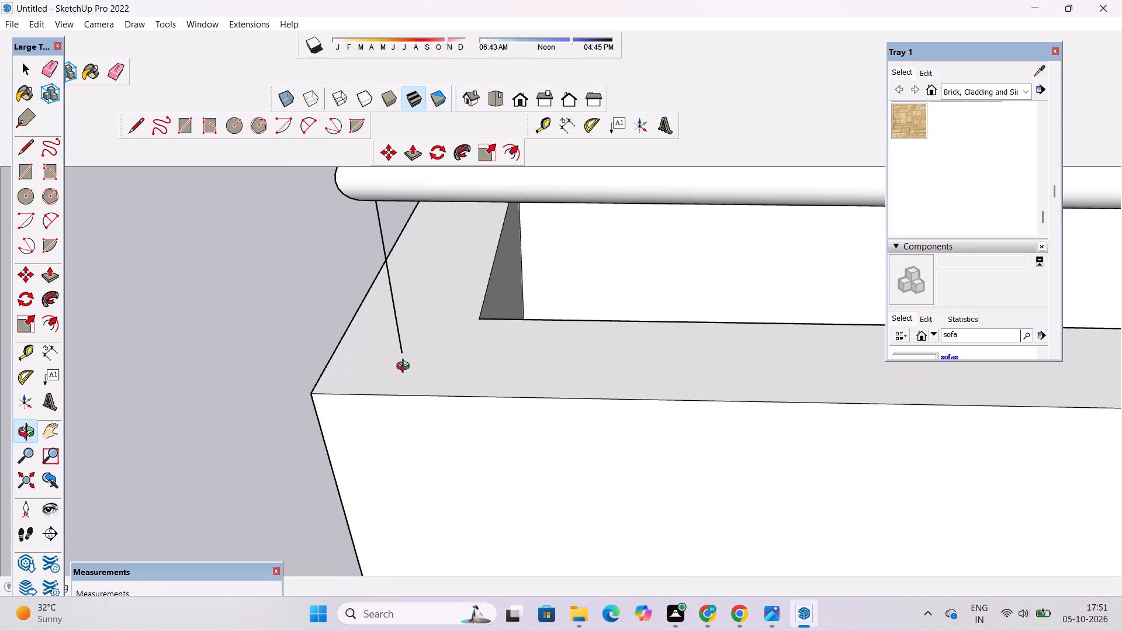
left_click(407, 360, "shift")
key("c")
scroll(406, 352, "up", 4)
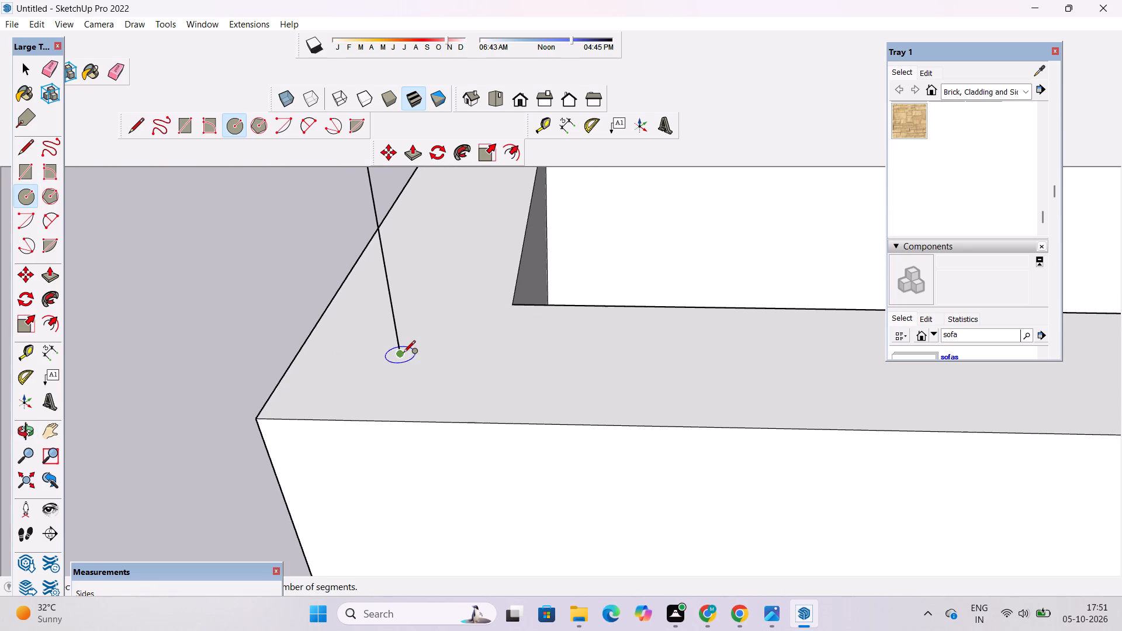
left_click(401, 355)
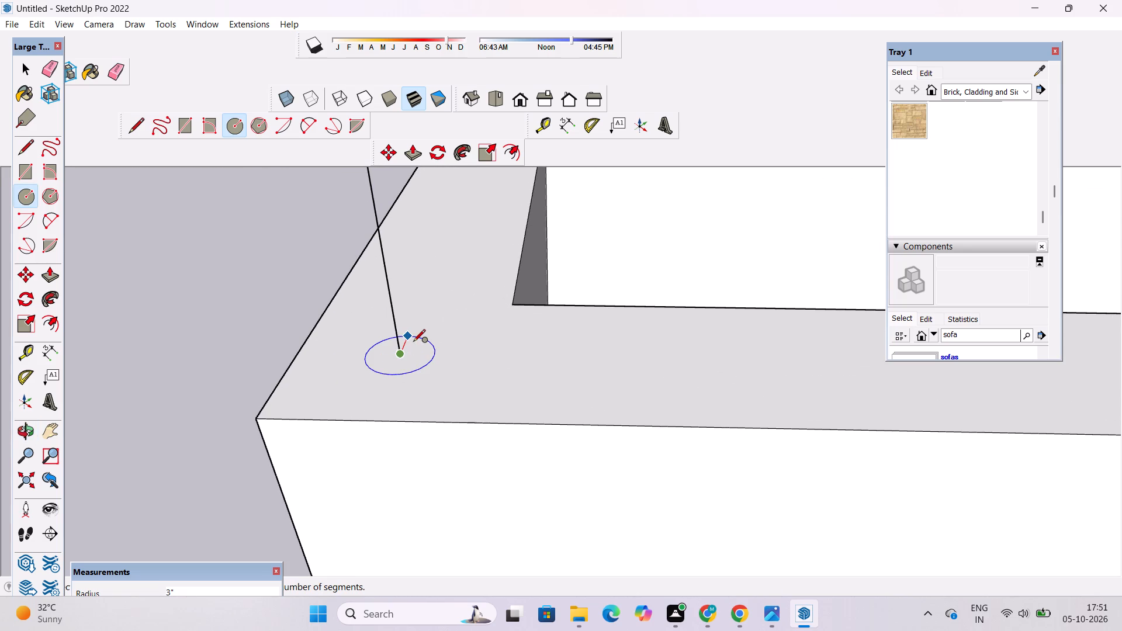
left_click(413, 342)
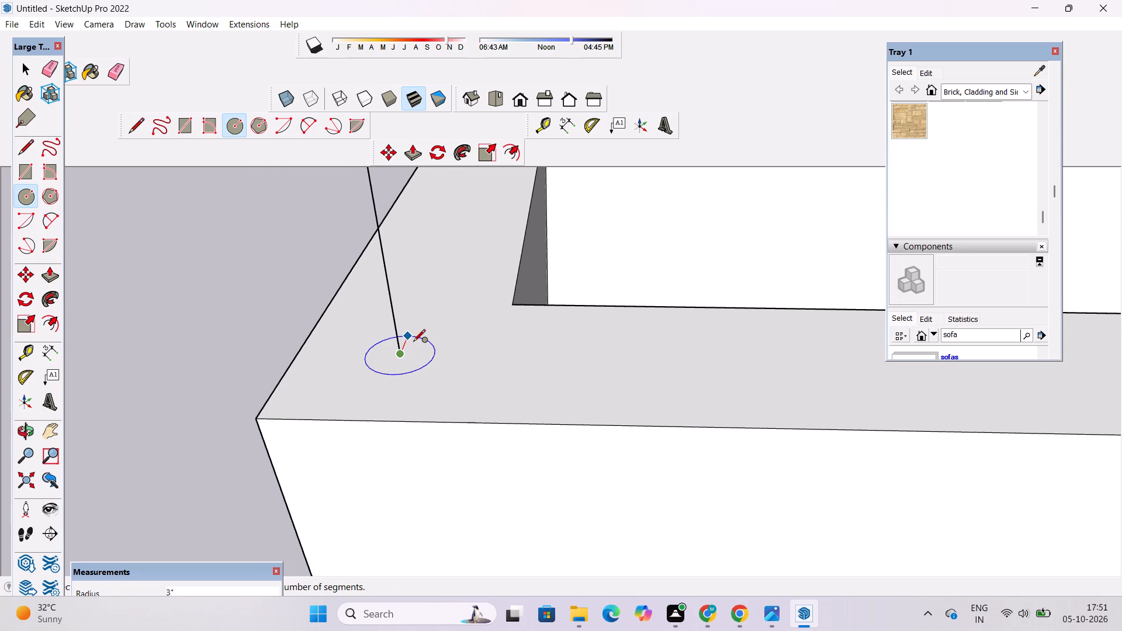
key("space")
Set the post circle's segments to 60.
left_click(415, 335)
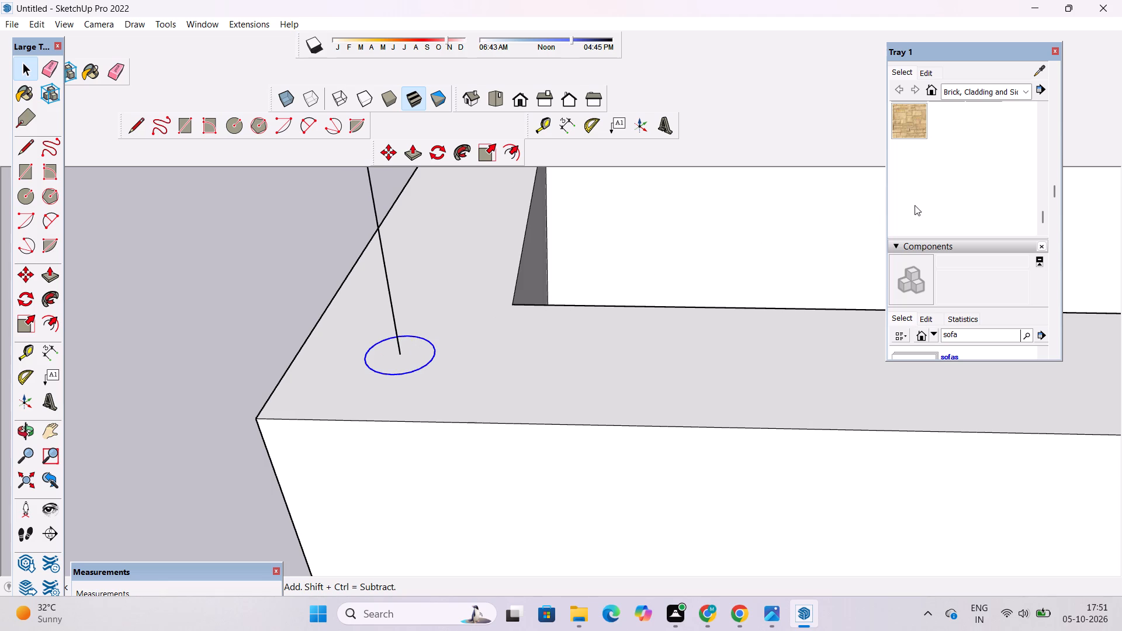
scroll(964, 179, "up", 7)
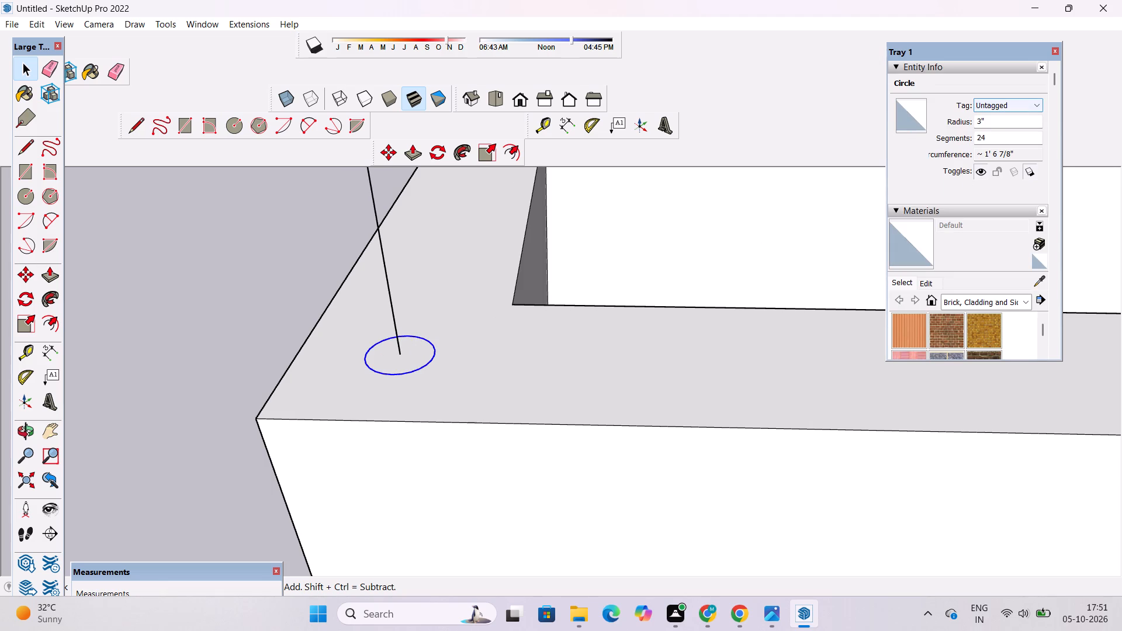
left_click(991, 140)
key("BackSpace")
key("BackSpace")
key("BackSpace")
key("BackSpace")
key("BackSpace")
key("BackSpace")
key("BackSpace")
key("BackSpace")
key("BackSpace")
key("BackSpace")
key("BackSpace")
key("BackSpace")
key("6")
key("0")
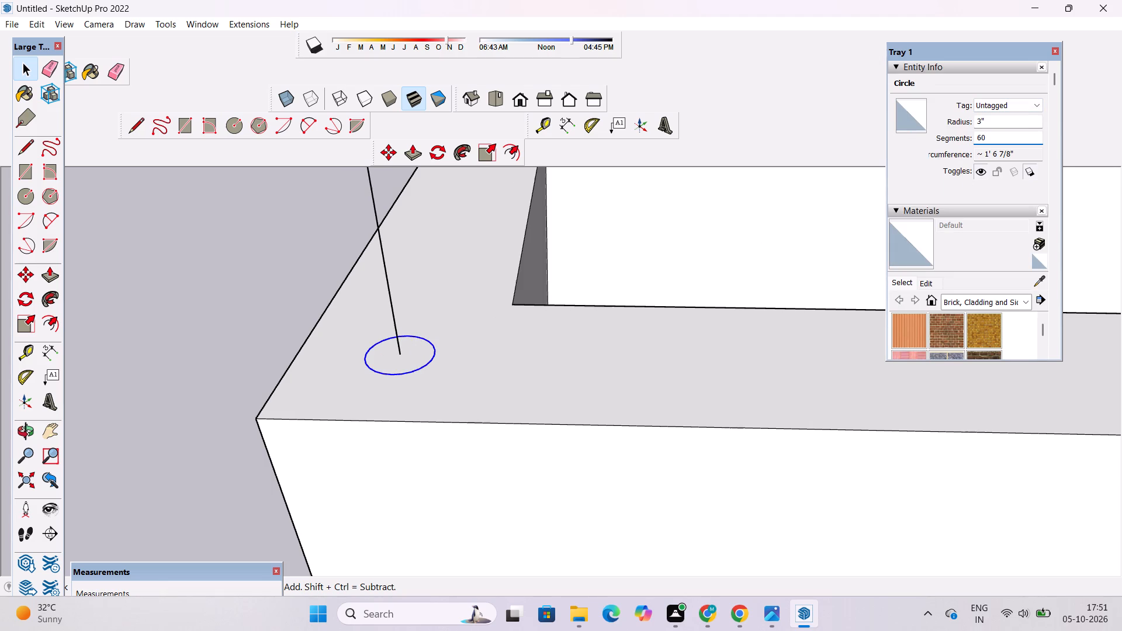
key("Return")
left_click(183, 345)
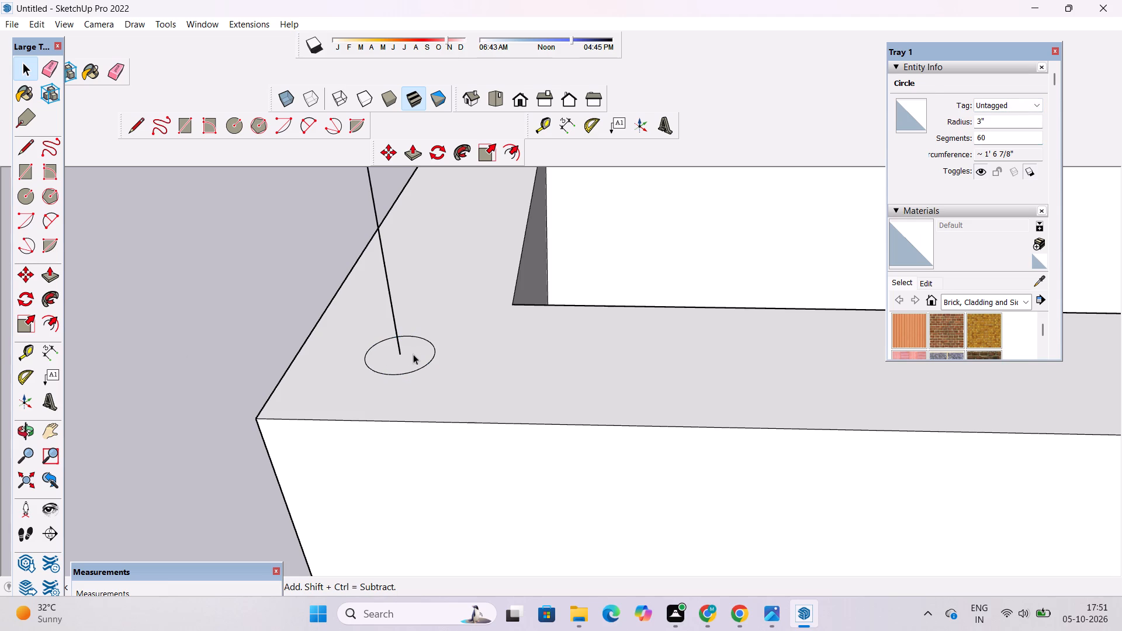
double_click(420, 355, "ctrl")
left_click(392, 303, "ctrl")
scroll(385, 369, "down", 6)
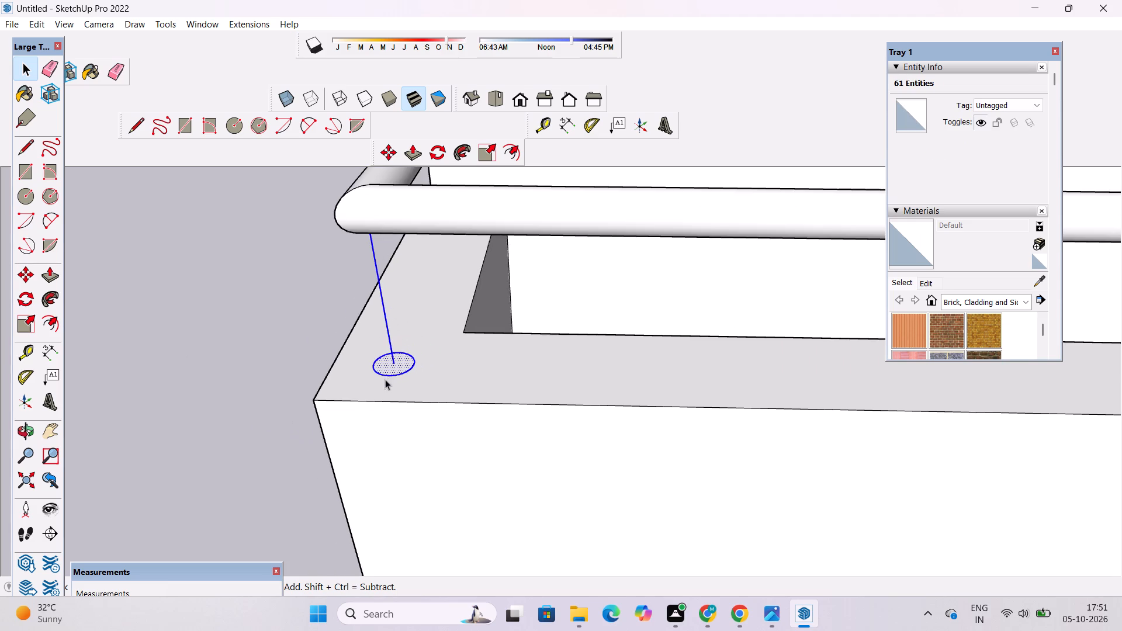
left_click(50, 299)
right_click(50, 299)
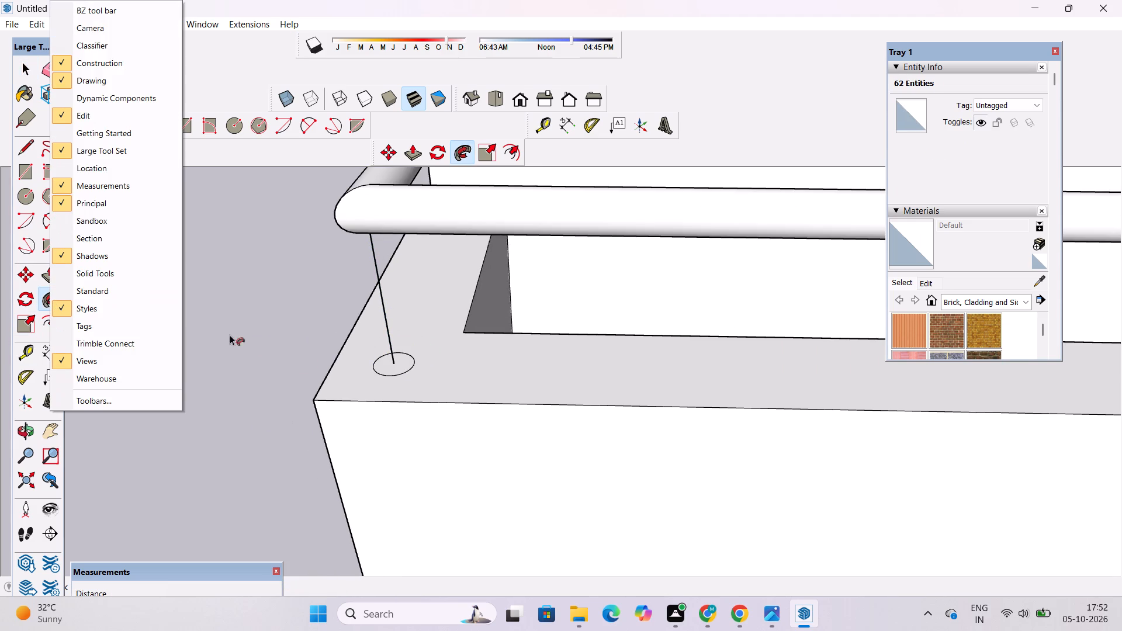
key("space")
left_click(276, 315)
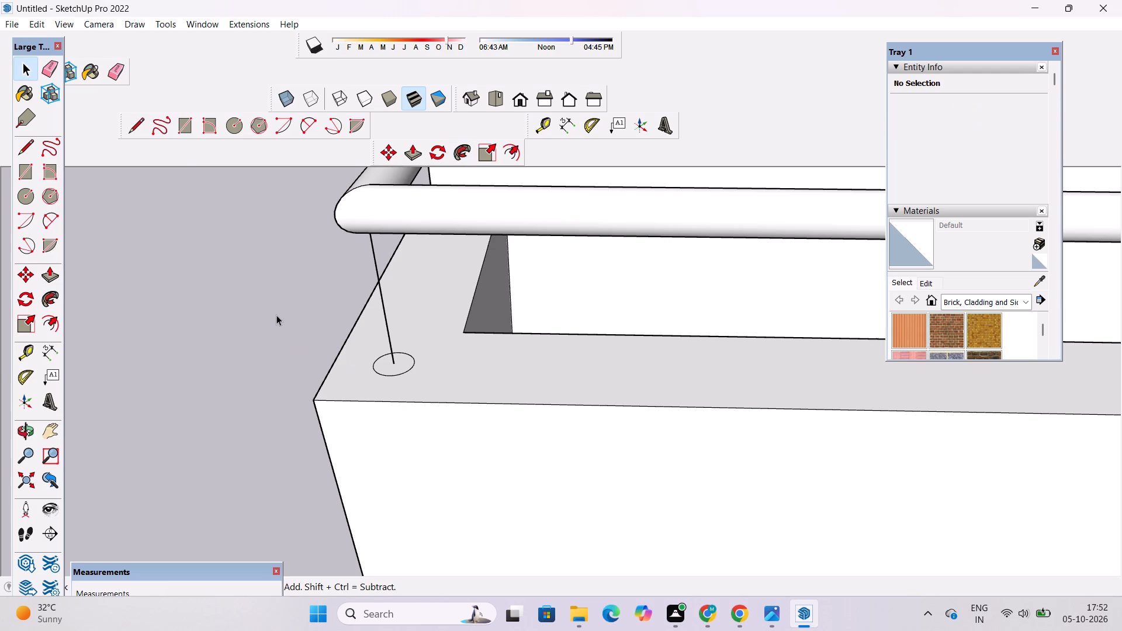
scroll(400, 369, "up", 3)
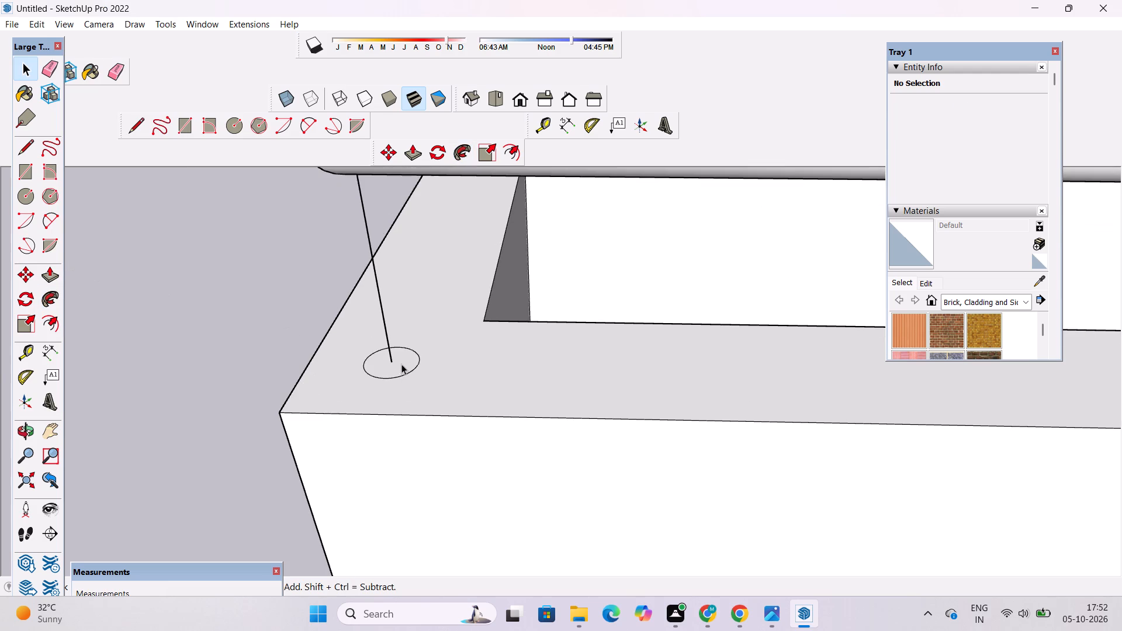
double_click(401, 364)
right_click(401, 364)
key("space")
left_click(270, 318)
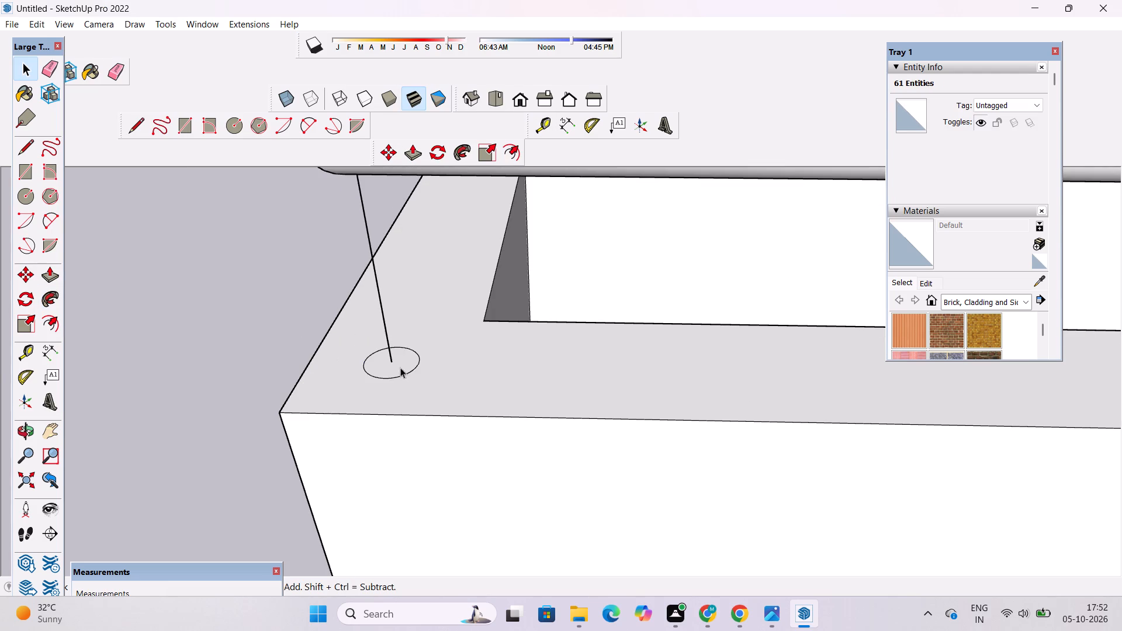
Sweep the 3" radius circle up its vertical line with Follow Me to form the support post at the short-return corner above the doorway.
double_click(410, 355)
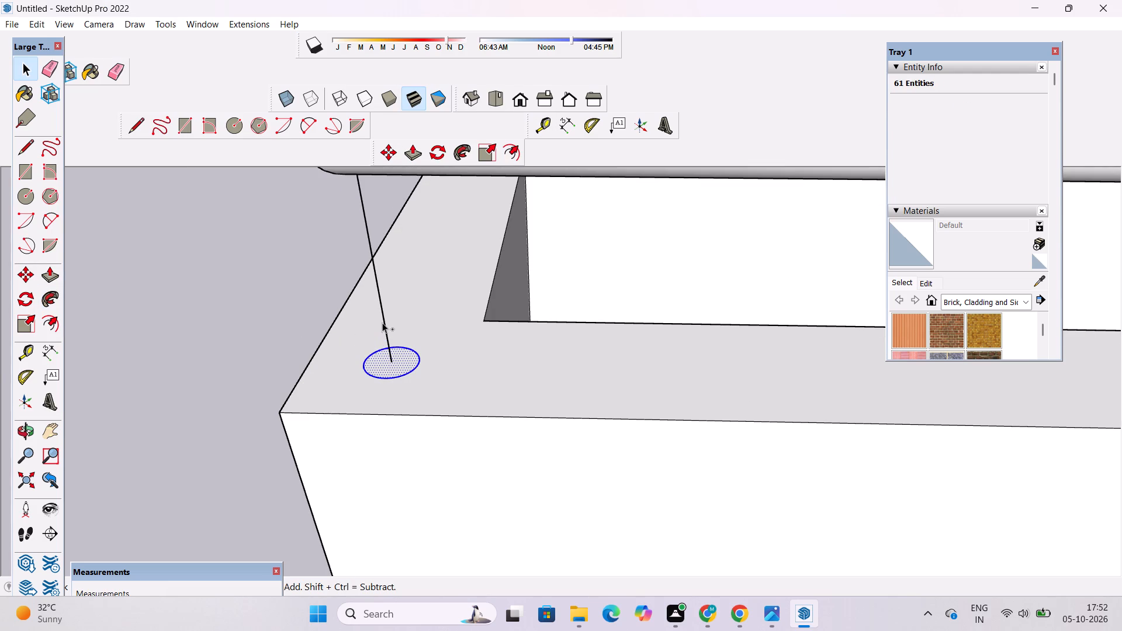
left_click(382, 315, "ctrl")
left_click(51, 301)
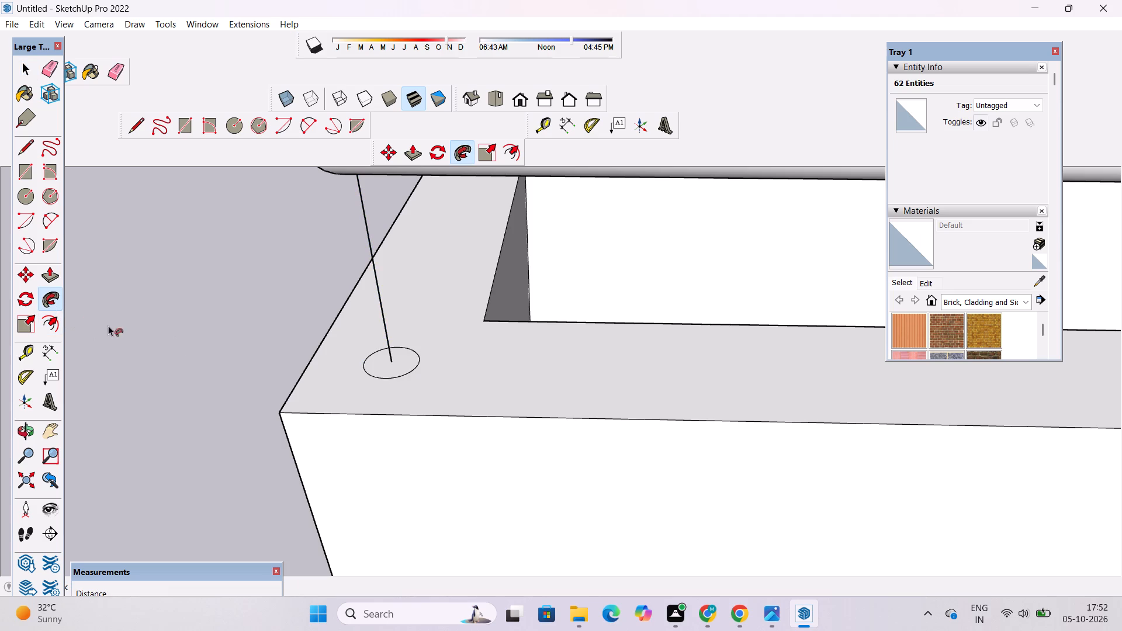
left_click(403, 363)
scroll(192, 355, "down", 8)
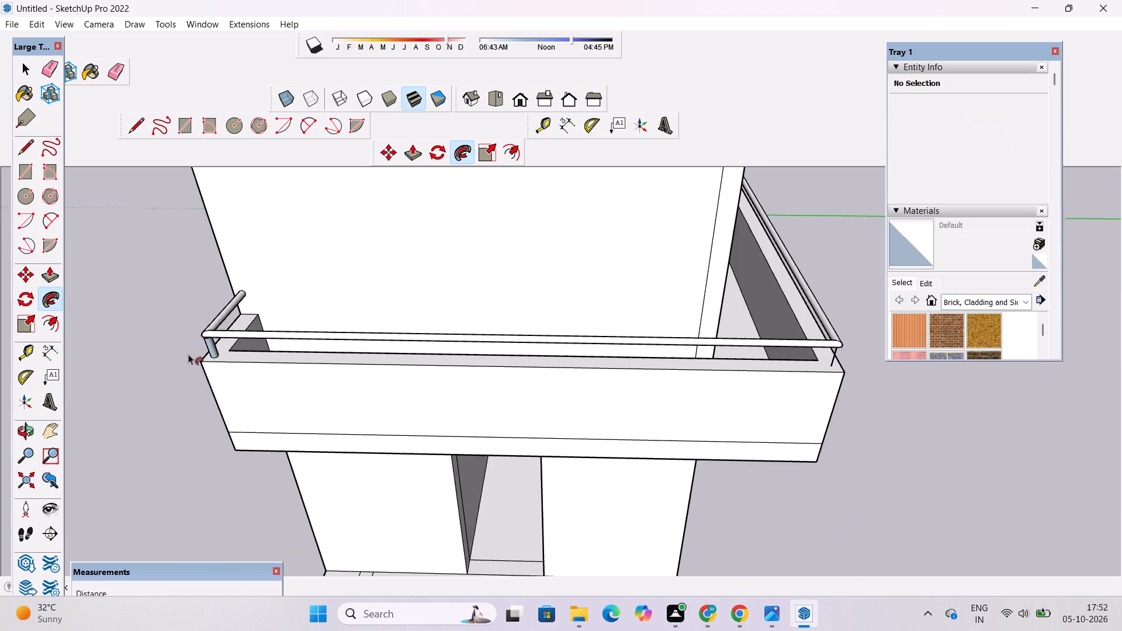
scroll(188, 354, "down", 3)
scroll(278, 351, "up", 6)
key("space")
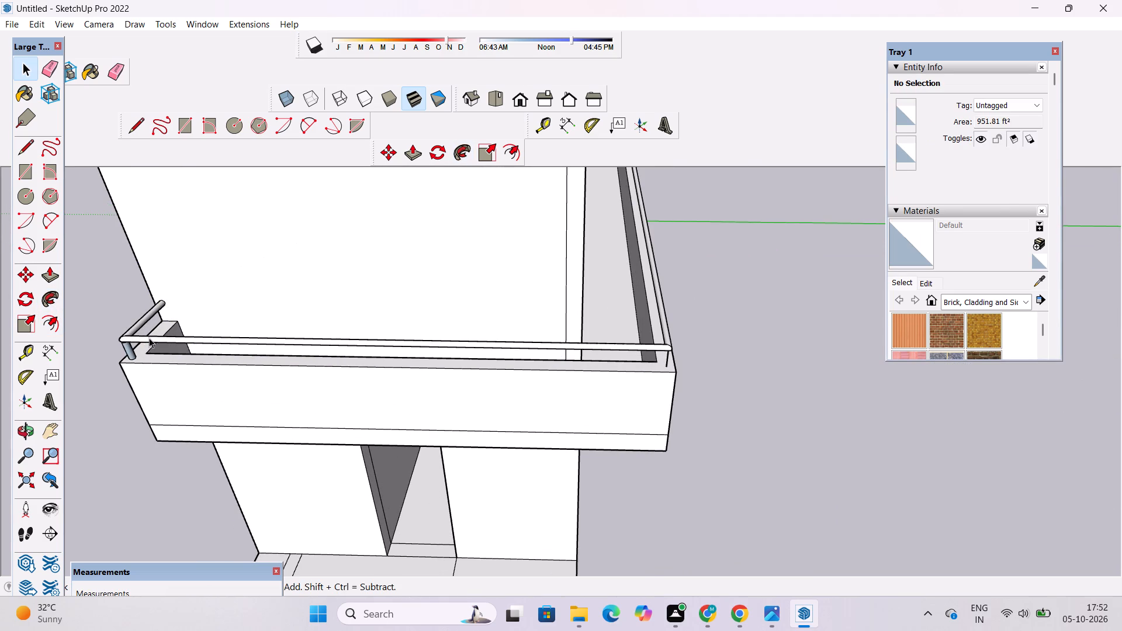
Draw a 3" radius circle at the foot of the vertical line on the opposite parapet corner of the run above the doorway.
scroll(105, 334, "up", 6)
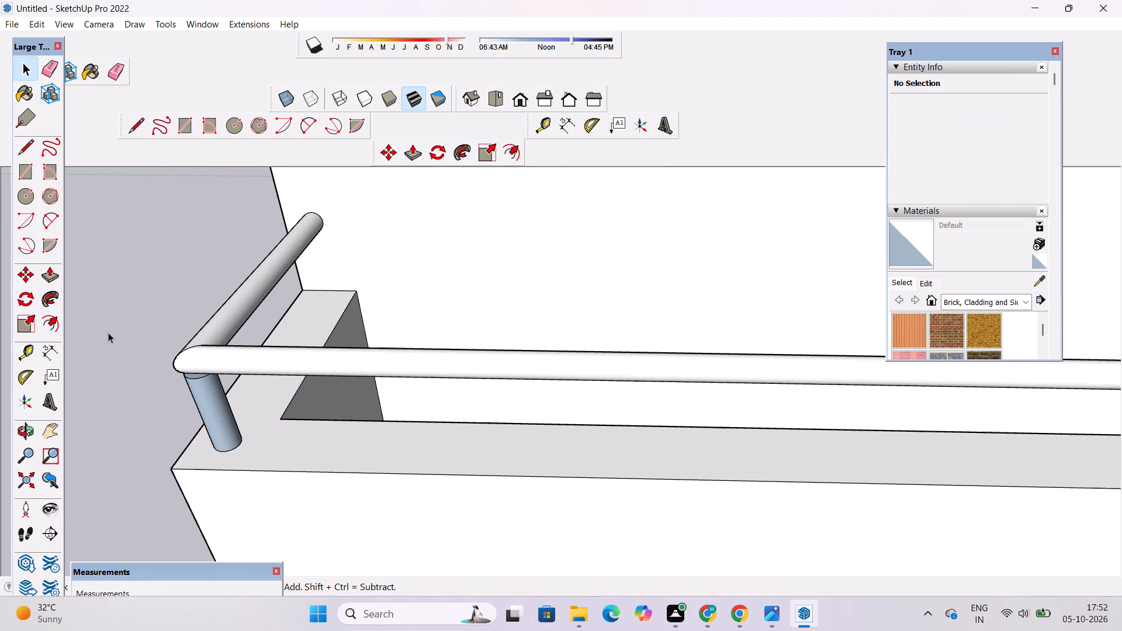
scroll(108, 332, "down", 9)
scroll(538, 346, "up", 3)
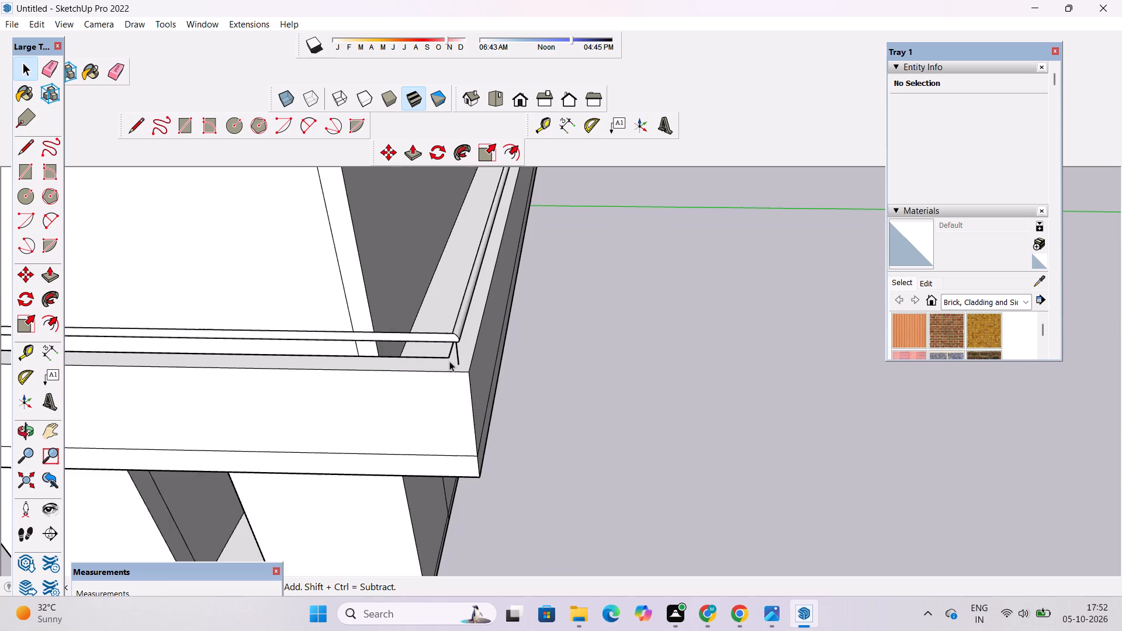
scroll(449, 361, "up", 4)
key("c")
scroll(449, 361, "up", 7)
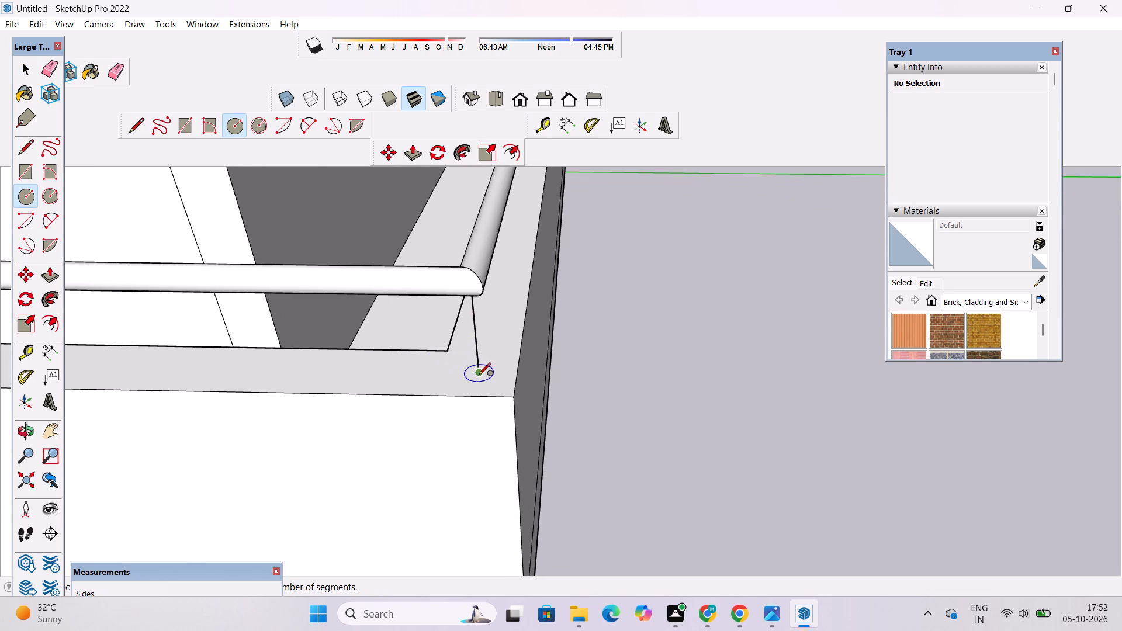
left_click(479, 376)
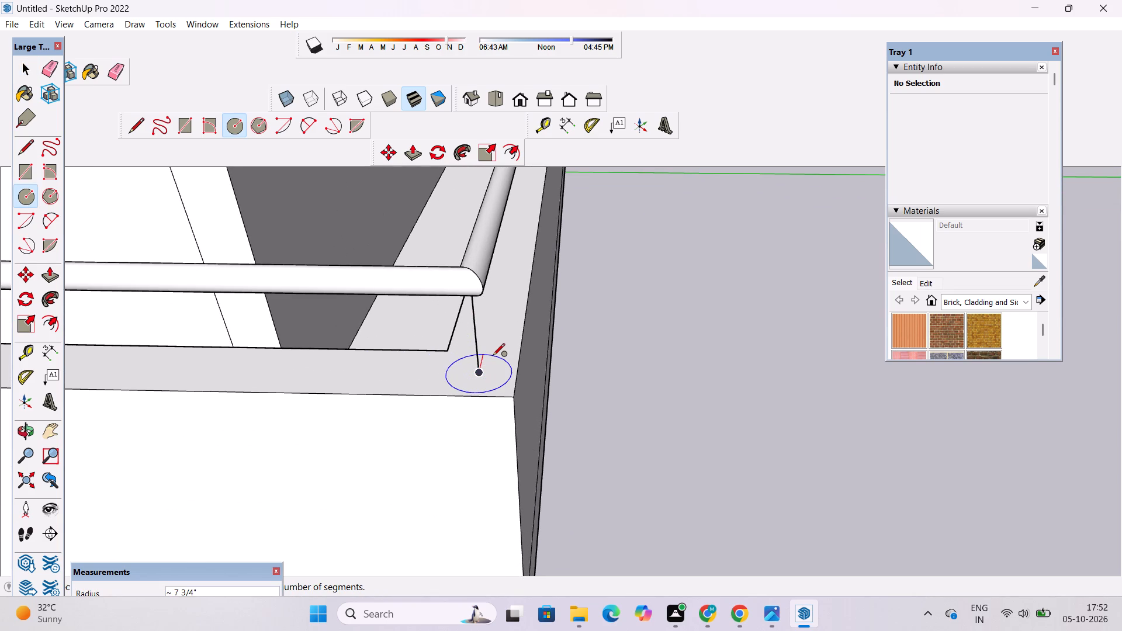
key("3")
key("shift+quotedbl")
key("Return")
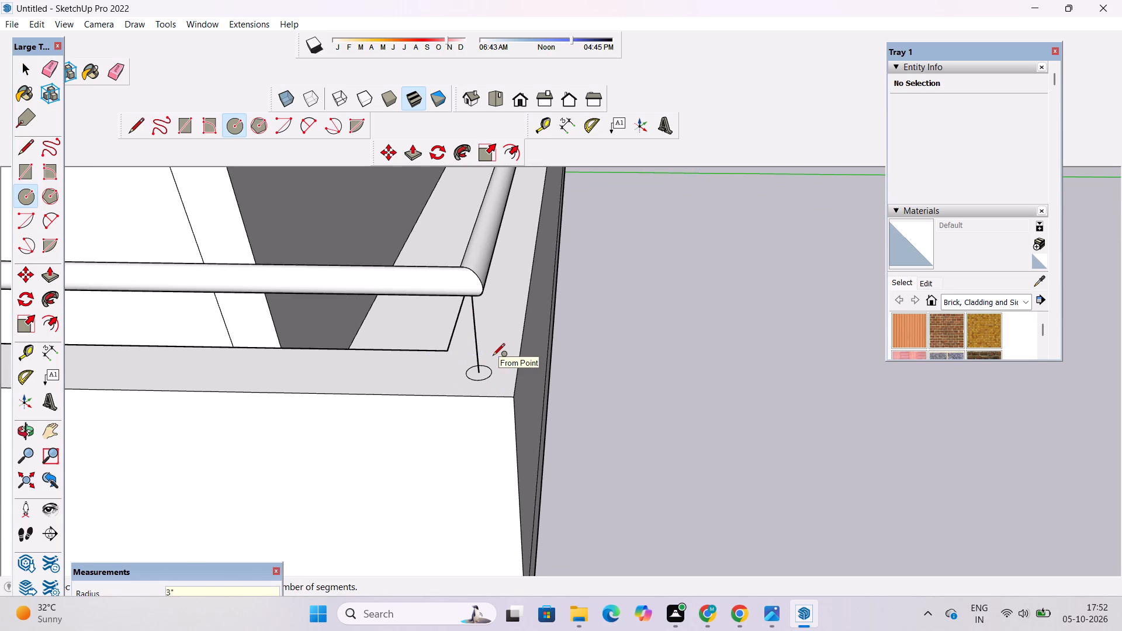
key("space")
Sweep that corner's circle up its vertical line with Follow Me to form the second support post.
scroll(651, 363, "up", 1)
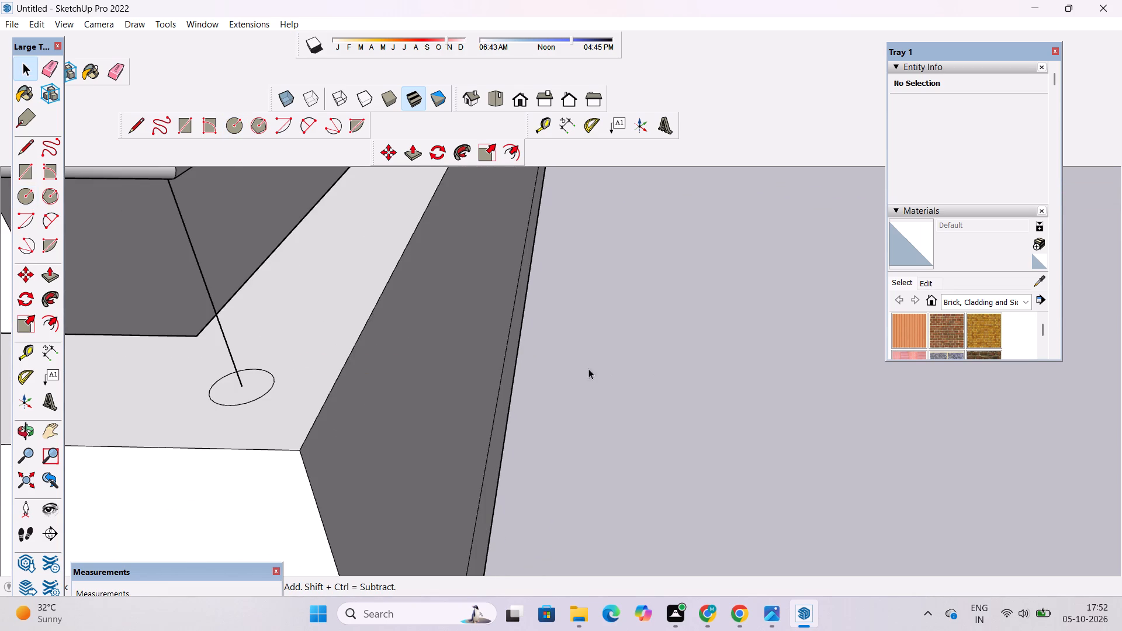
scroll(880, 330, "down", 4)
scroll(773, 335, "up", 5)
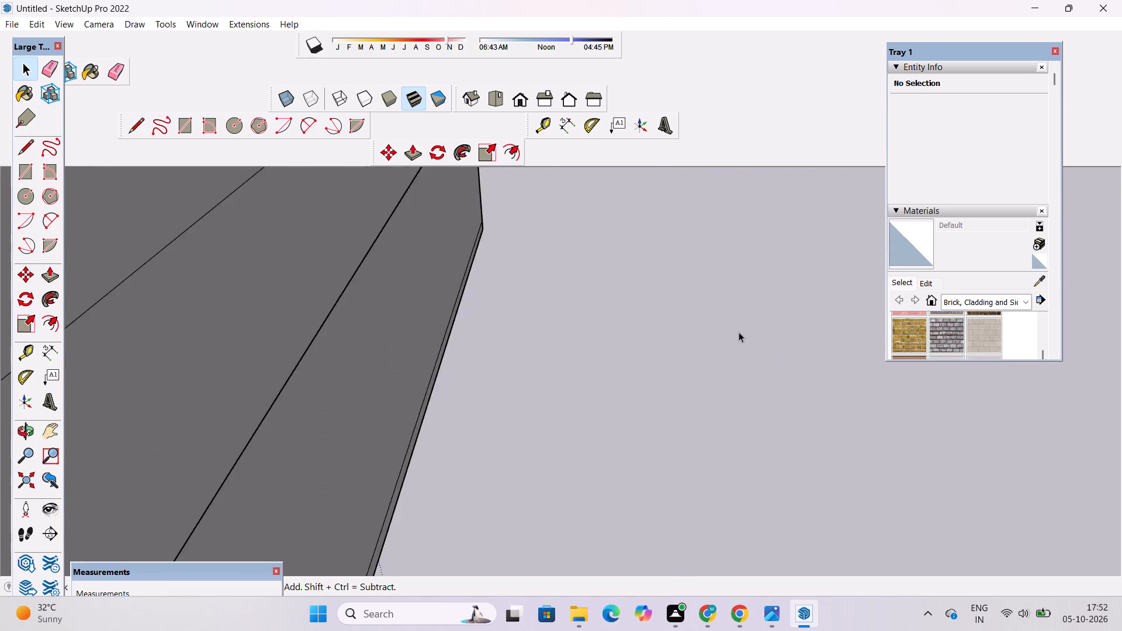
scroll(739, 331, "down", 4)
scroll(687, 341, "up", 8)
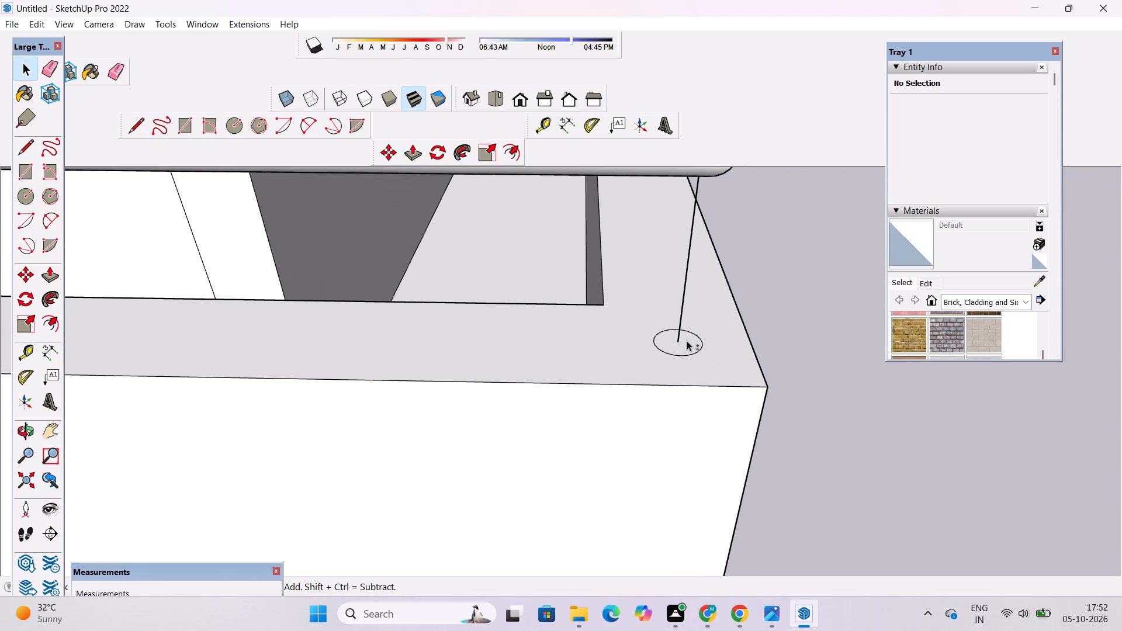
double_click(687, 341, "shift")
left_click(683, 303, "shift")
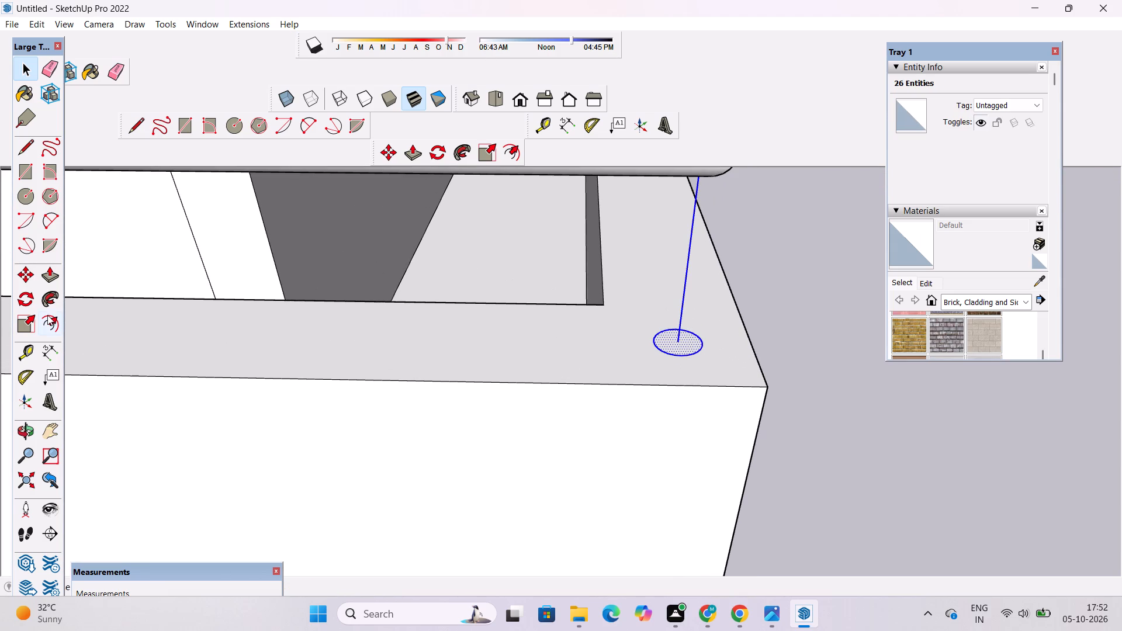
left_click(51, 296)
left_click(674, 344)
Draw a 3" radius circle at the foot of the vertical line on the far parapet corner, where the long side run meets its short return.
scroll(359, 410, "down", 12)
scroll(347, 431, "up", 5)
key("o")
scroll(368, 424, "down", 5)
left_click_drag(721, 378, 570, 310)
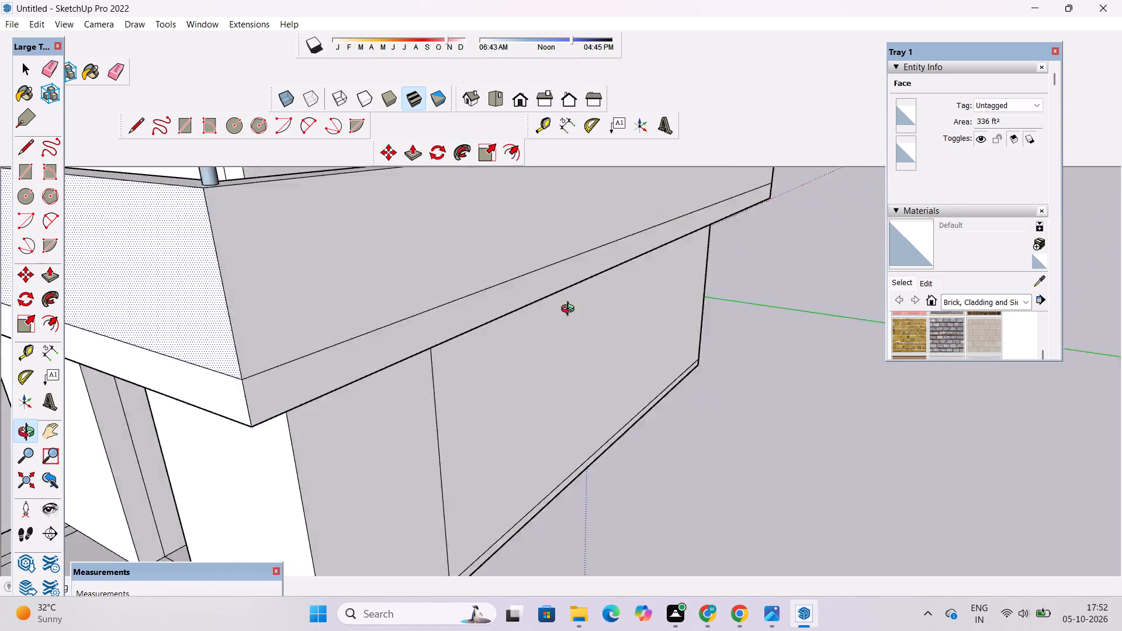
left_click_drag(570, 310, 451, 339)
scroll(450, 342, "down", 7)
left_click_drag(756, 253, 482, 347, "shift")
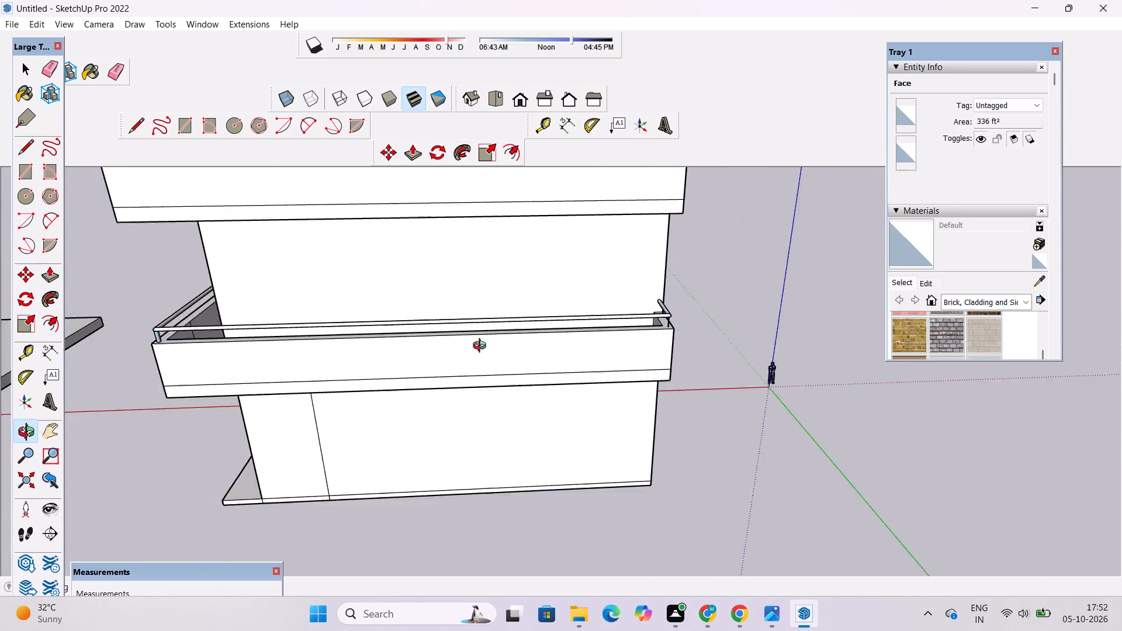
left_click_drag(482, 347, 461, 344, "shift")
scroll(694, 341, "up", 5)
left_click_drag(690, 335, 461, 351)
right_click_drag(528, 346, 501, 346)
scroll(445, 330, "up", 3)
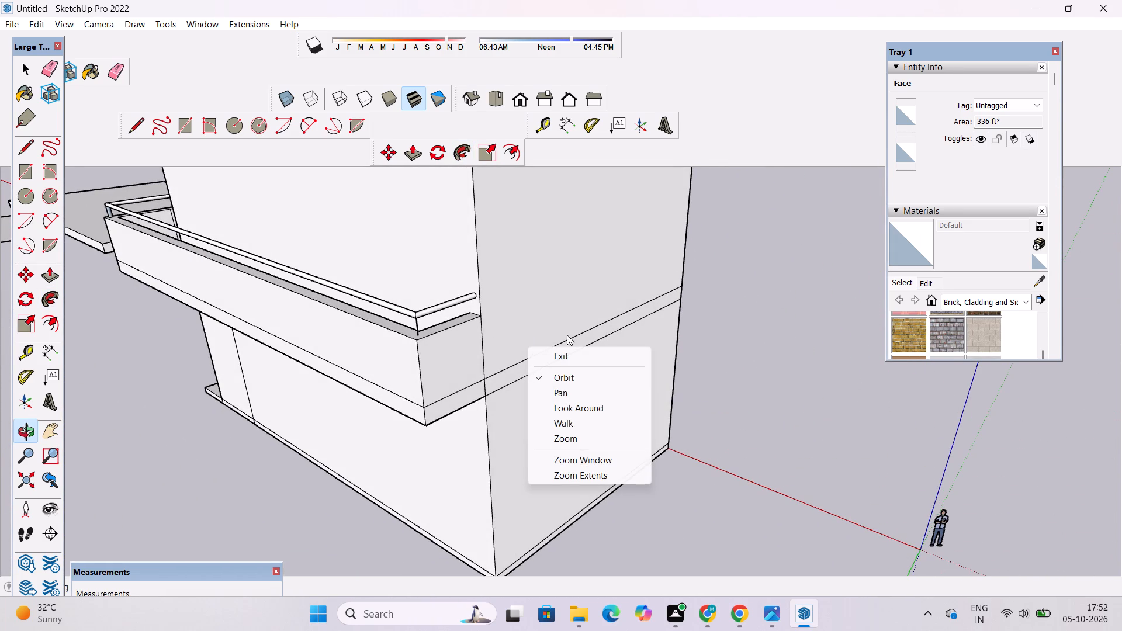
key("space")
left_click(840, 366)
scroll(394, 320, "up", 5)
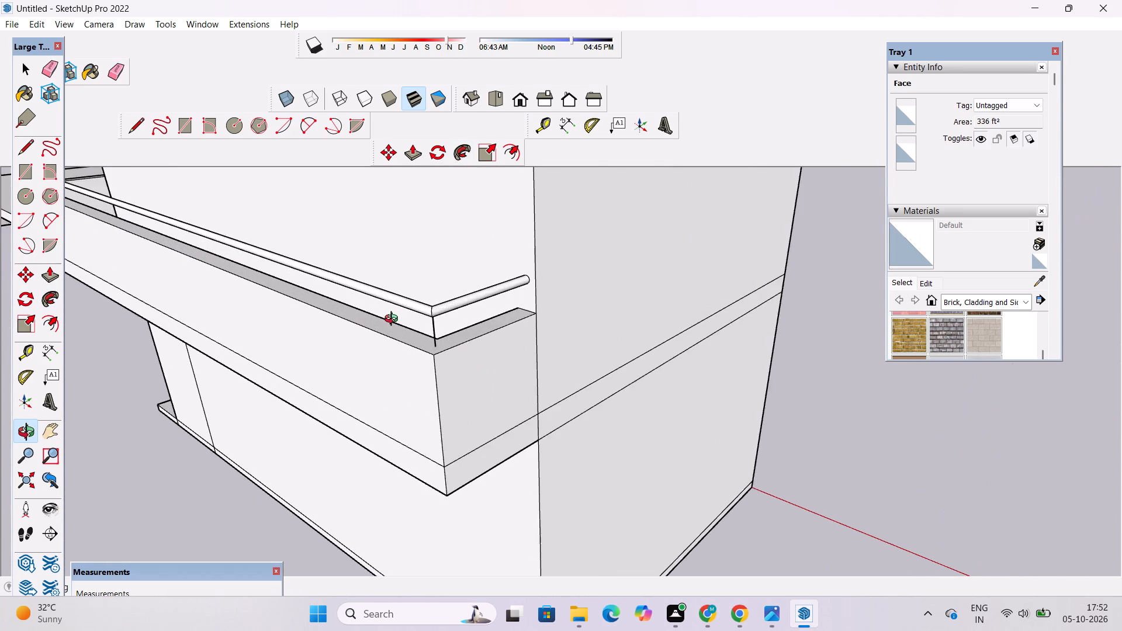
scroll(394, 320, "up", 3)
left_click_drag(432, 323, 475, 341, "shift")
left_click_drag(498, 390, 491, 422)
left_click_drag(490, 425, 483, 456)
left_click_drag(483, 458, 482, 409)
left_click_drag(482, 409, 464, 419)
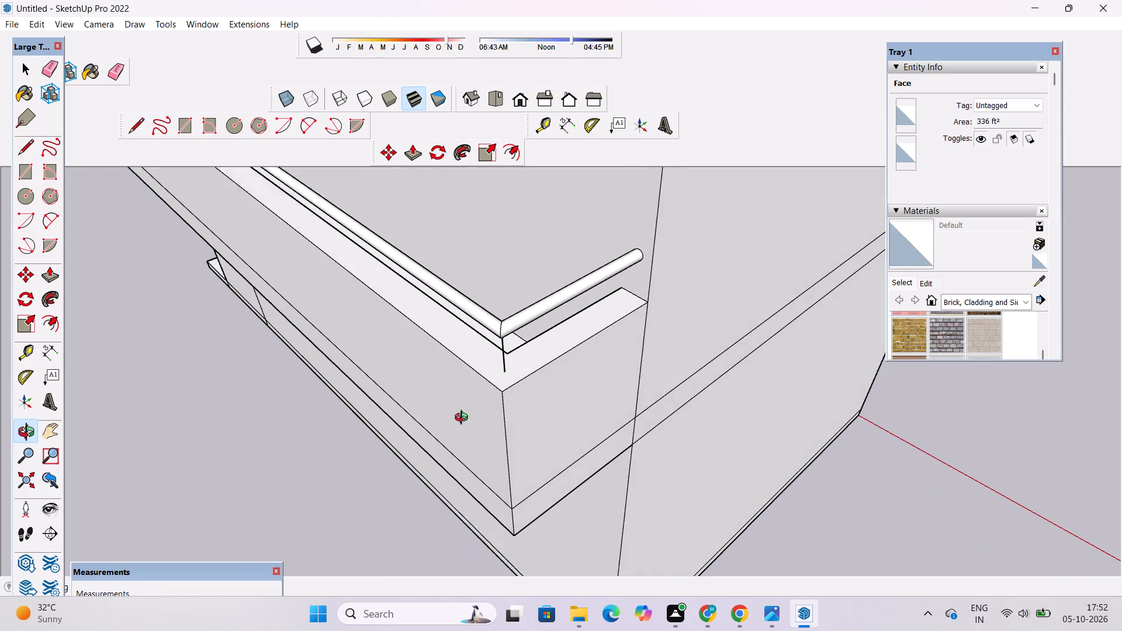
left_click_drag(464, 419, 460, 421)
key("space")
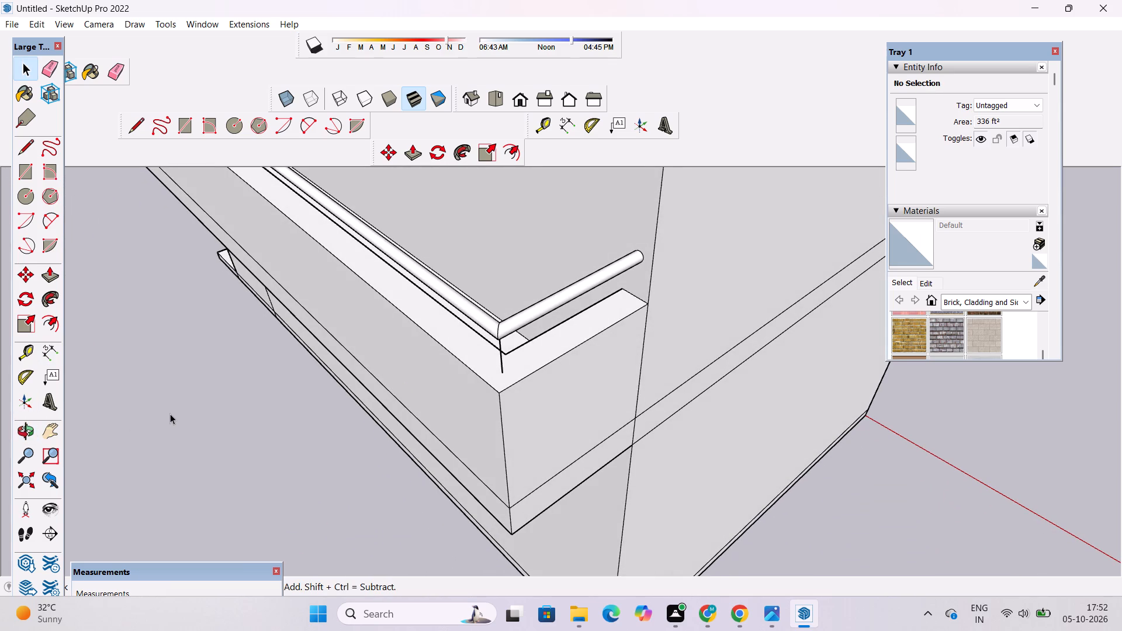
key("c")
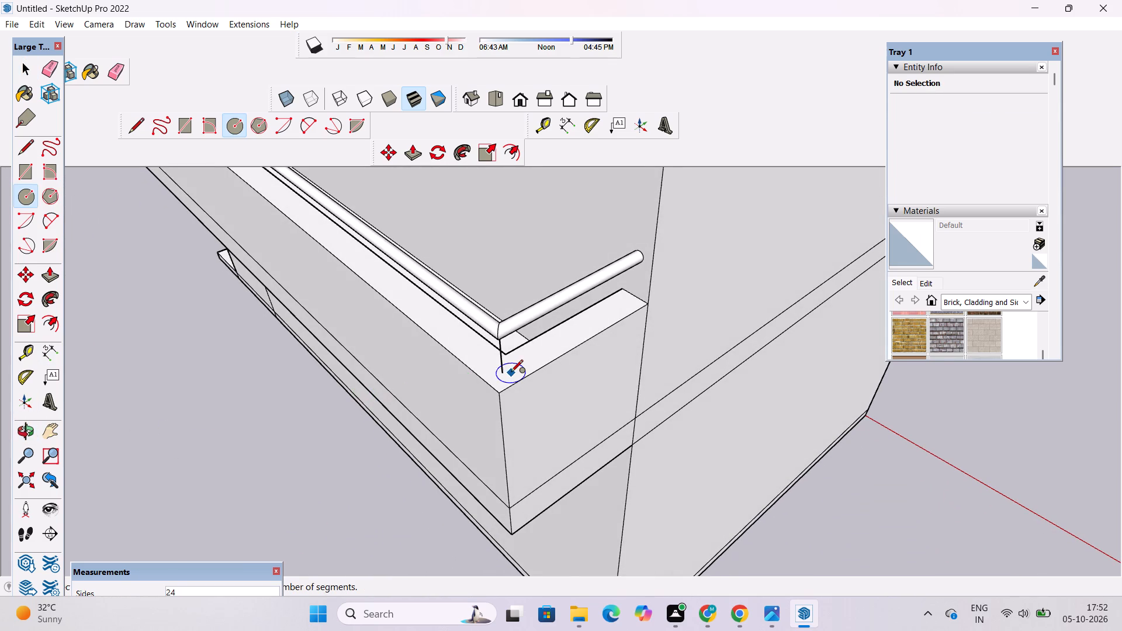
scroll(510, 372, "up", 8)
left_click(496, 374)
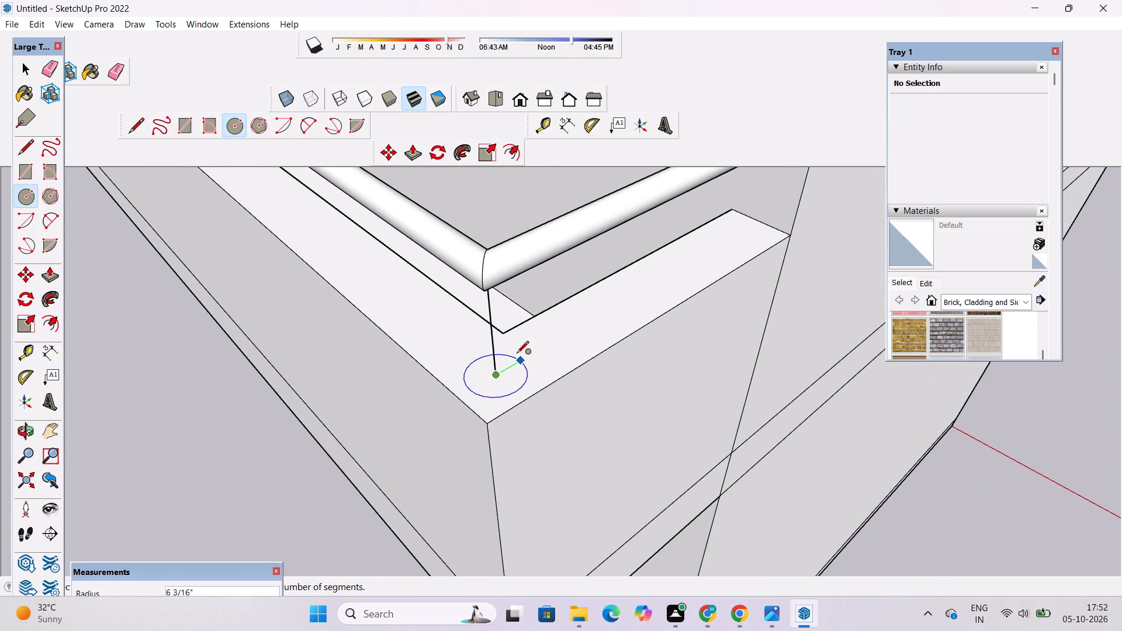
type("3\"")
key("Return")
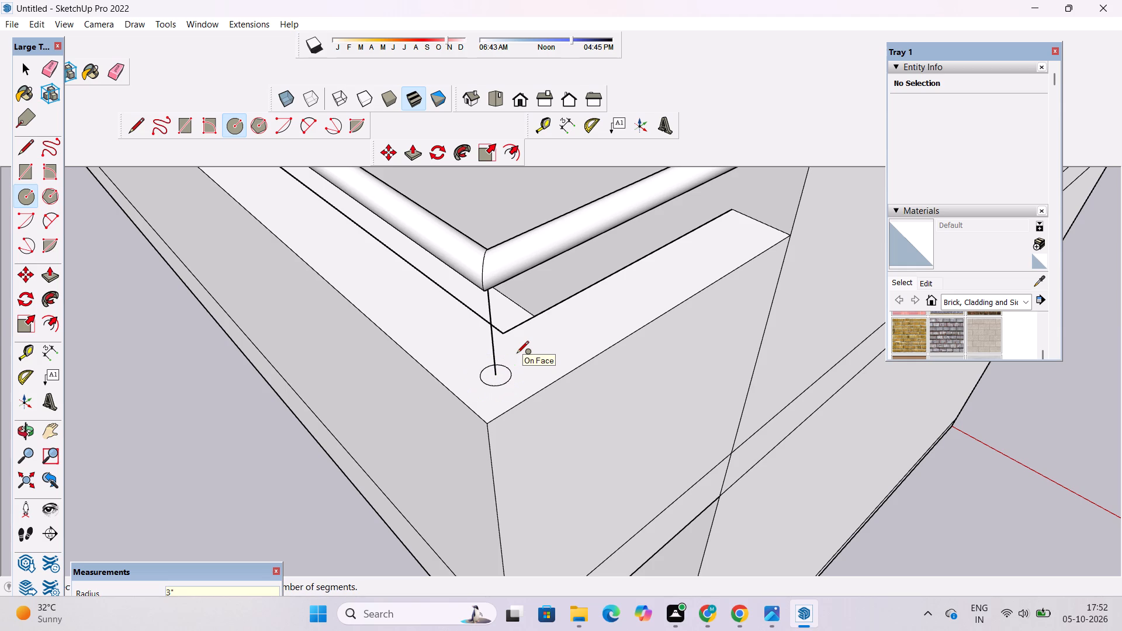
key("space")
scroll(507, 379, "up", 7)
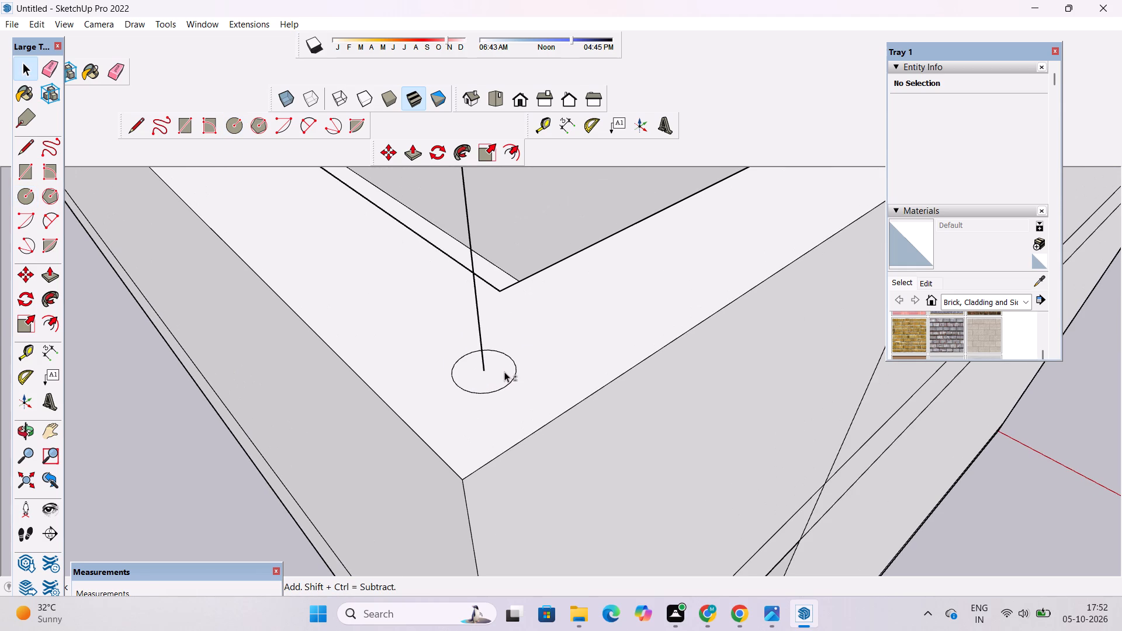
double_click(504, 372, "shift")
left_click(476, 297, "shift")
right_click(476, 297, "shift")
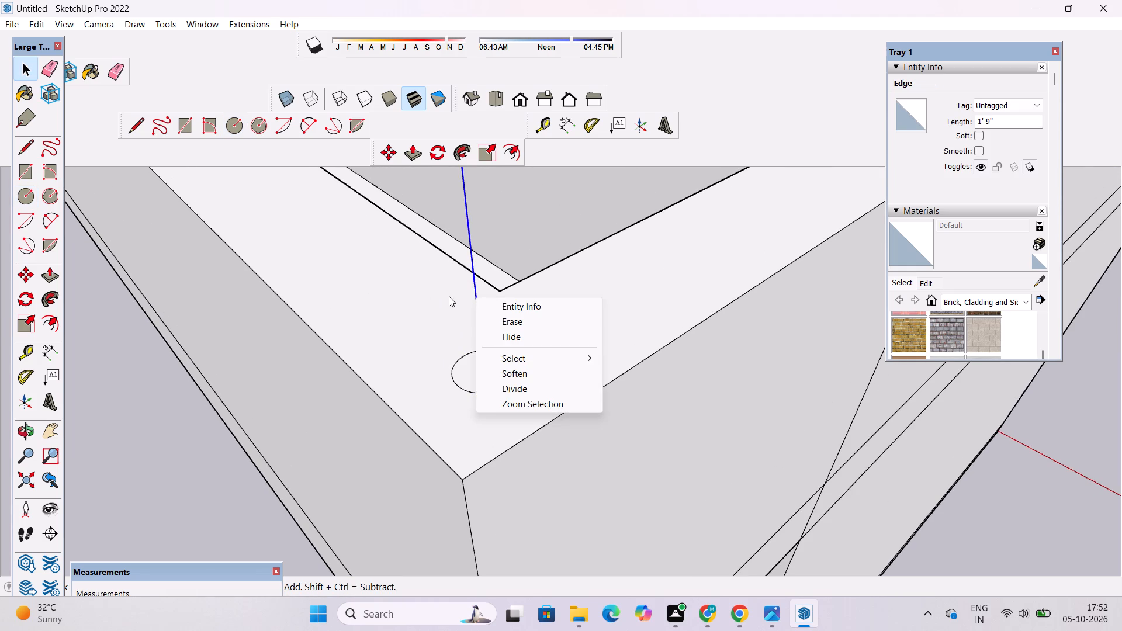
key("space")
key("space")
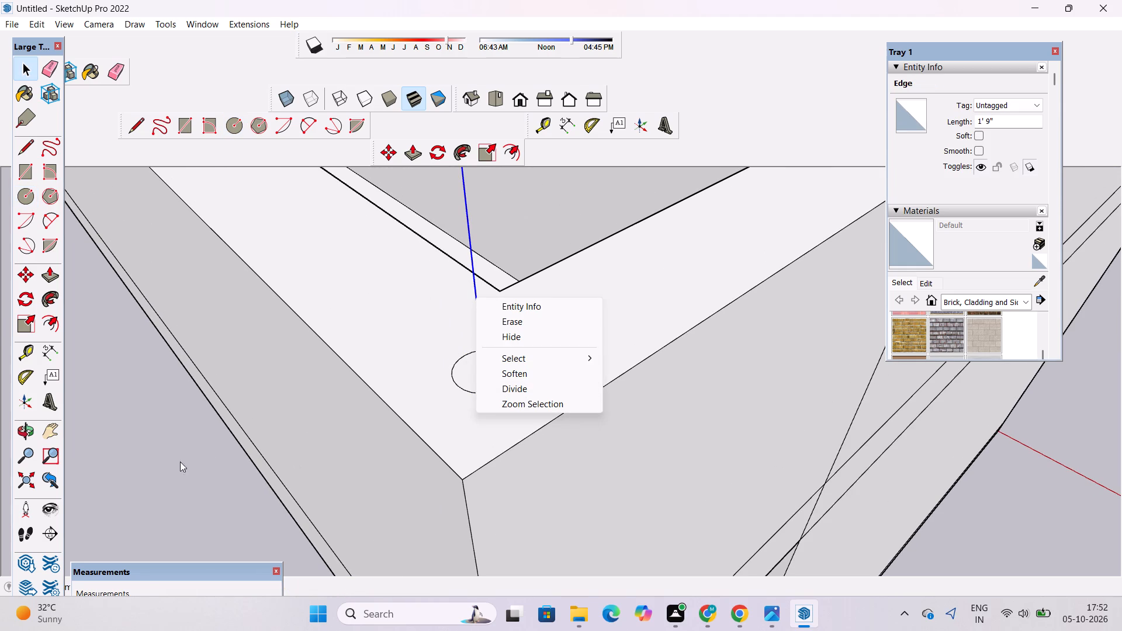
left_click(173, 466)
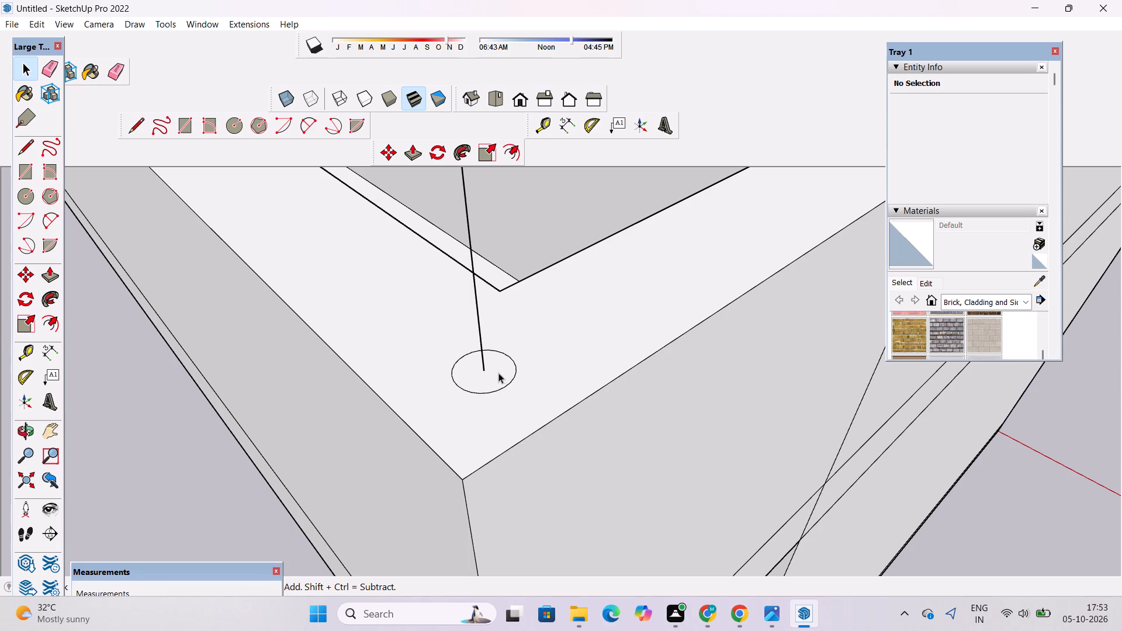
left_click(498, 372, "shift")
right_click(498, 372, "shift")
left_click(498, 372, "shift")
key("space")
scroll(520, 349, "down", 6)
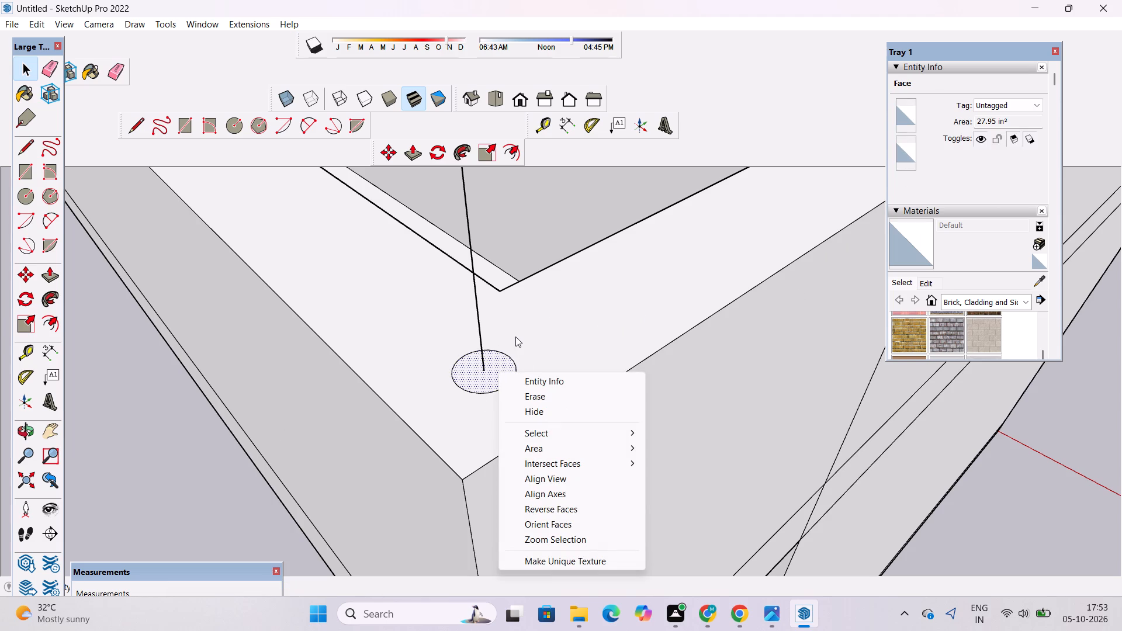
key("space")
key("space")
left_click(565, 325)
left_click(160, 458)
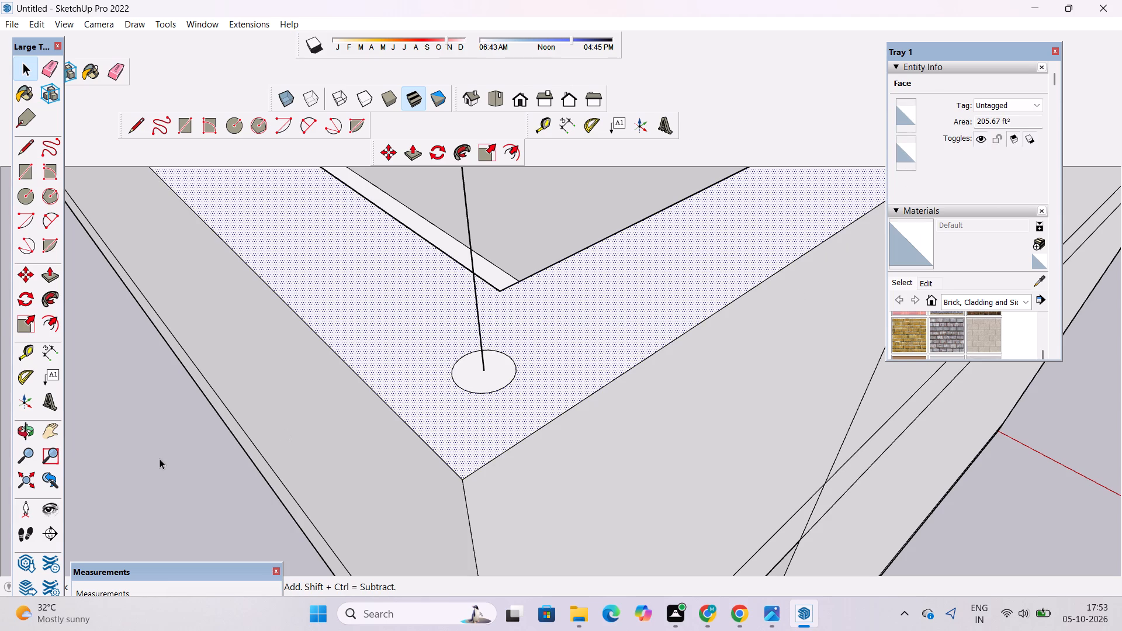
Sweep the far parapet corner's circle up its vertical line with Follow Me to form the third support post.
scroll(572, 401, "down", 5)
scroll(524, 376, "up", 2)
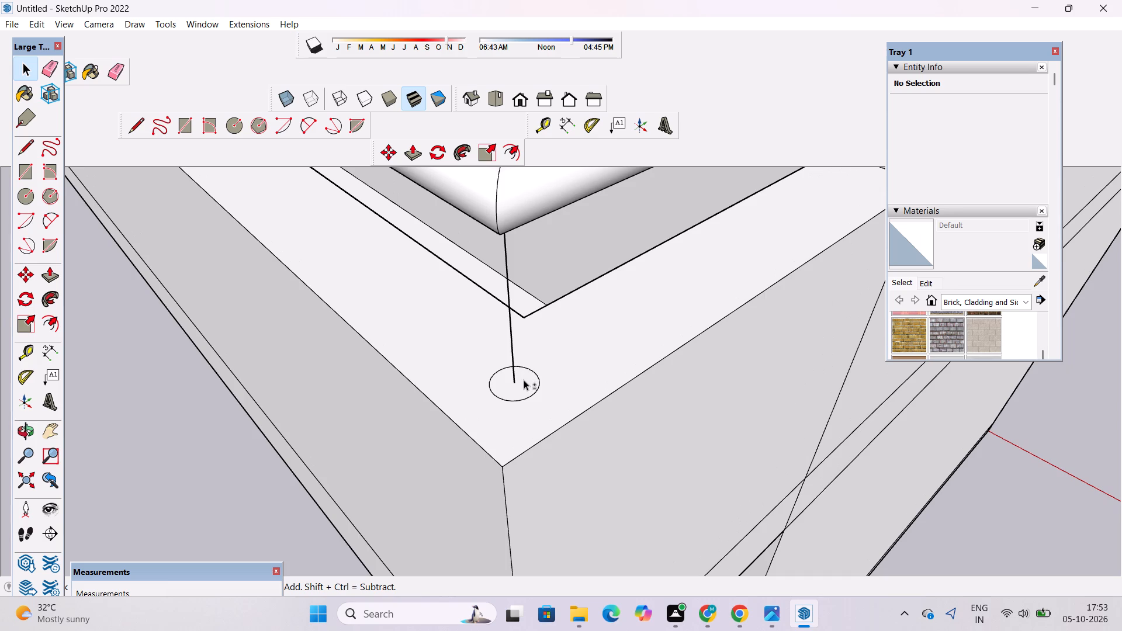
double_click(524, 381, "shift")
left_click(511, 335, "shift")
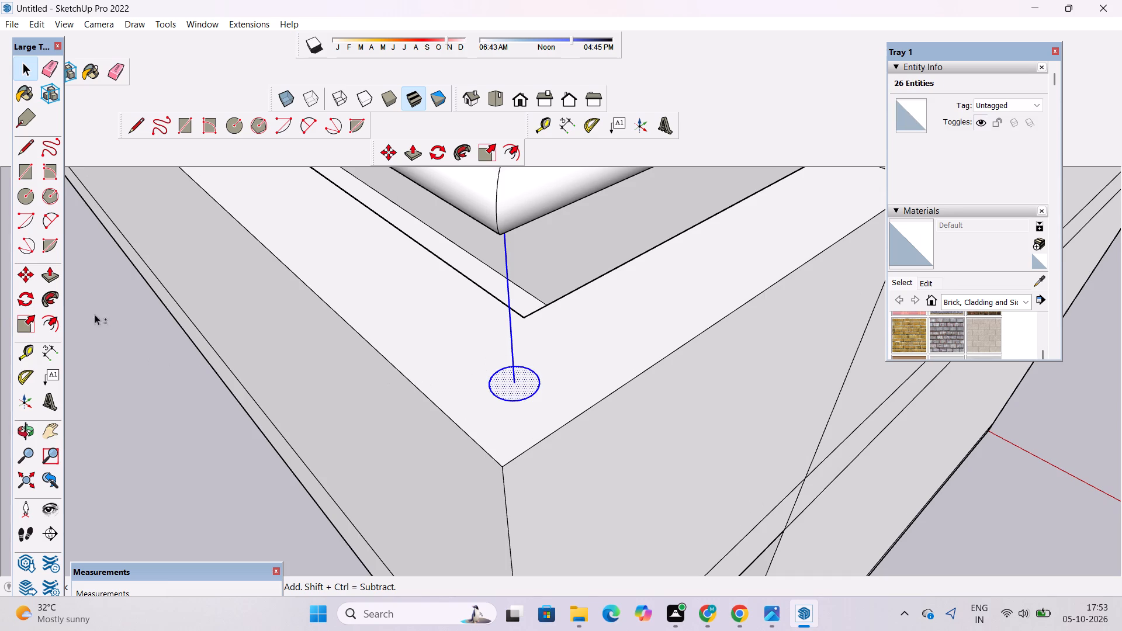
left_click(51, 301)
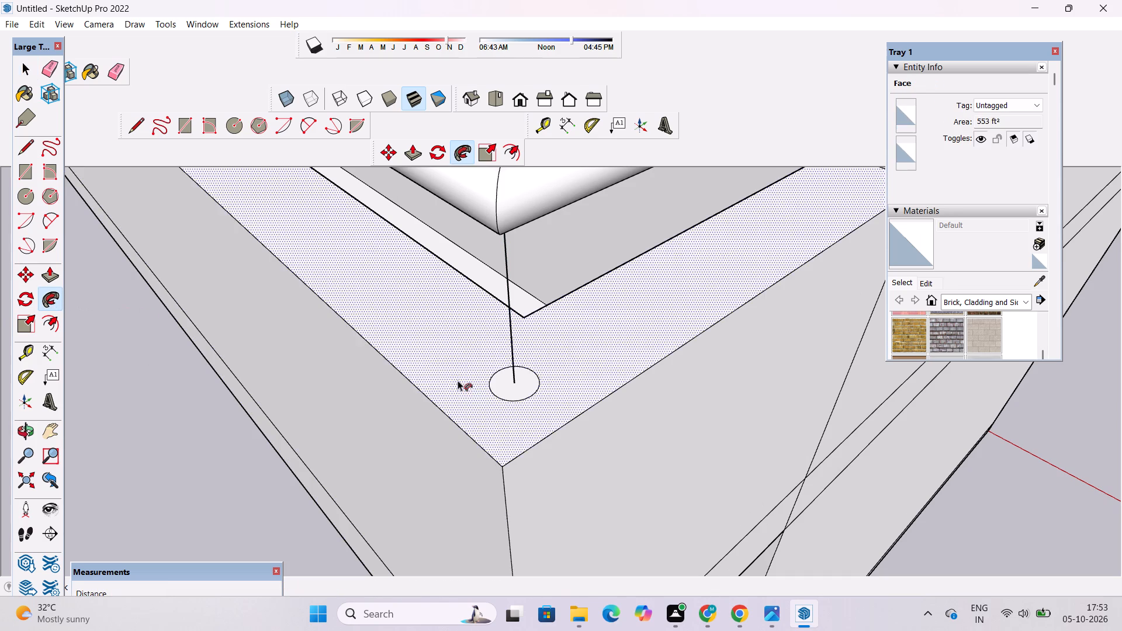
left_click(501, 383)
scroll(512, 386, "down", 10)
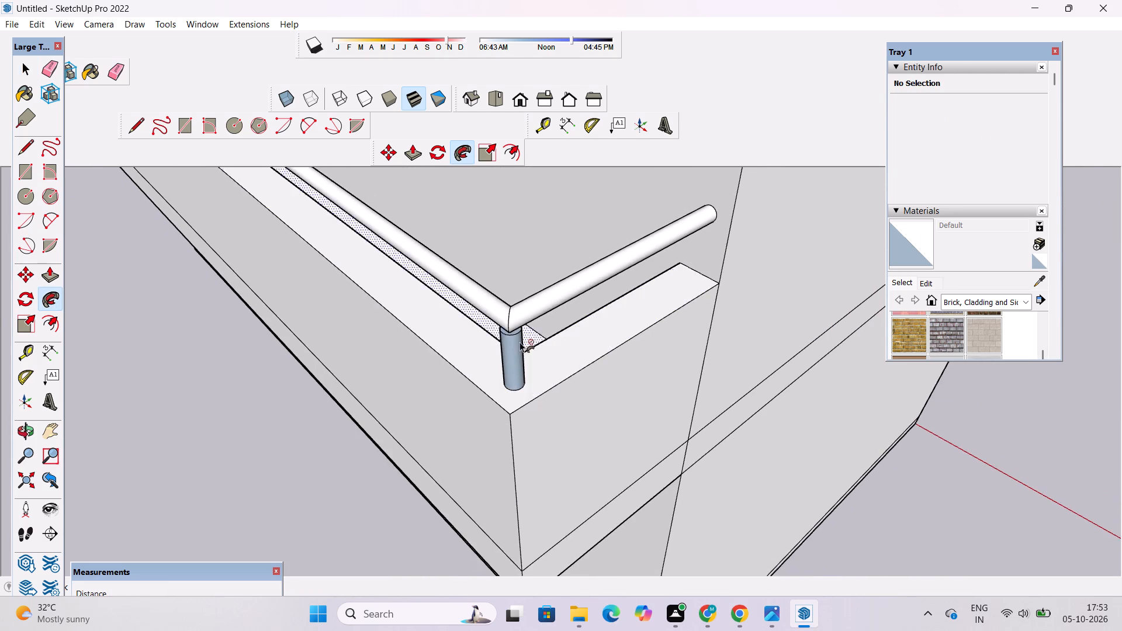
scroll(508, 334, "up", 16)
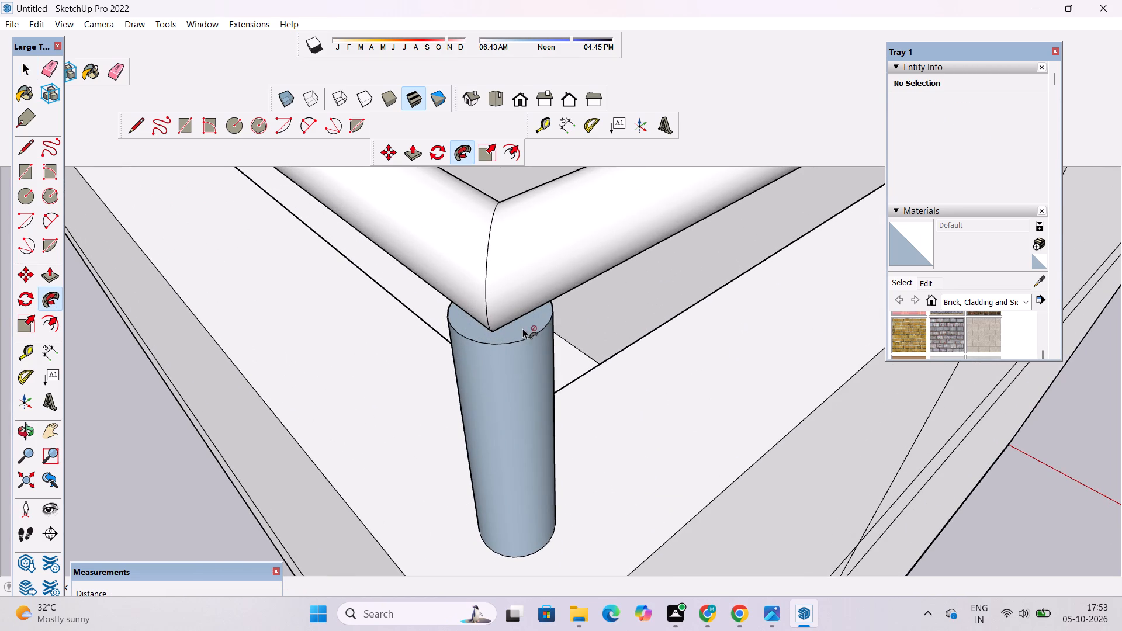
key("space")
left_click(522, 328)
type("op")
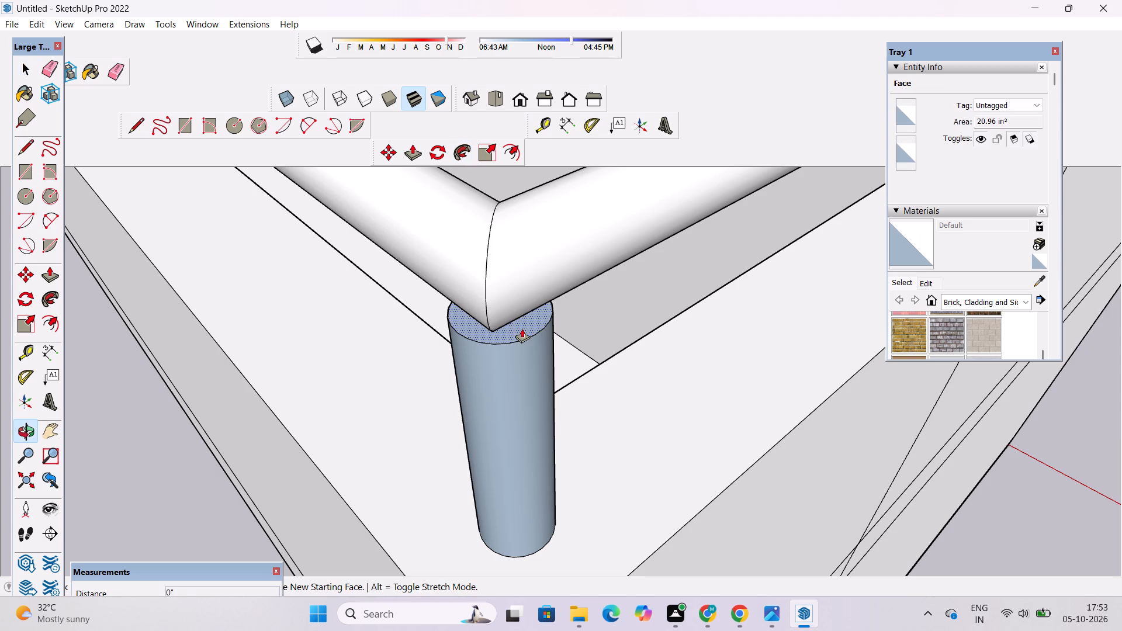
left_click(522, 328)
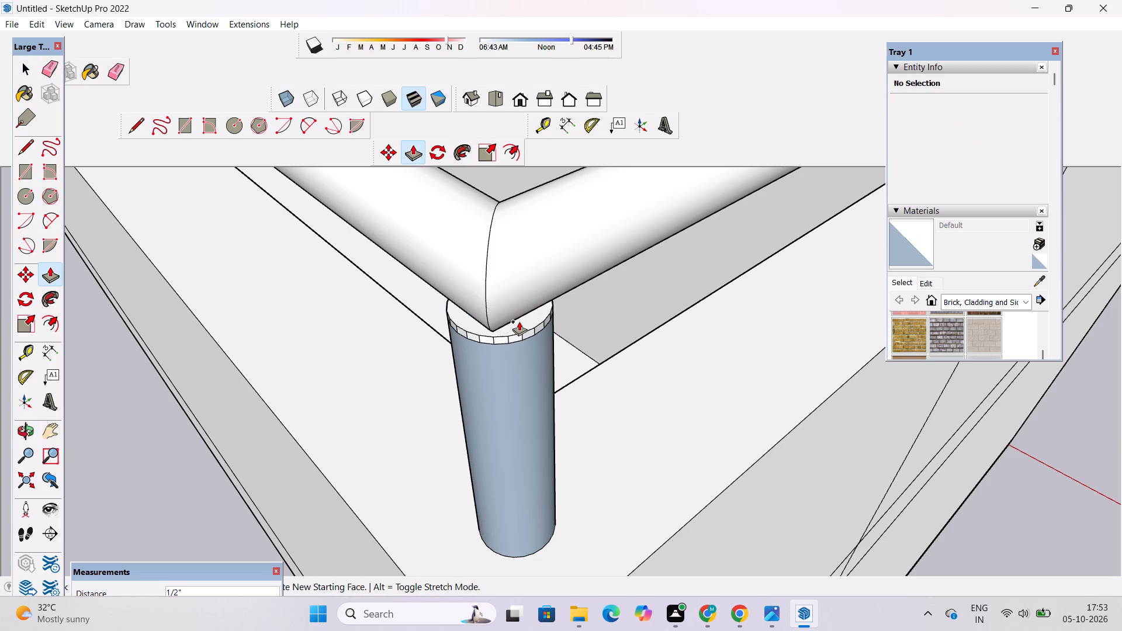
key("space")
Examine the lower balcony's handrail and support posts, and the whole house from the front and the balcony side.
scroll(521, 345, "down", 9)
key("o")
left_click_drag(420, 417, 542, 384)
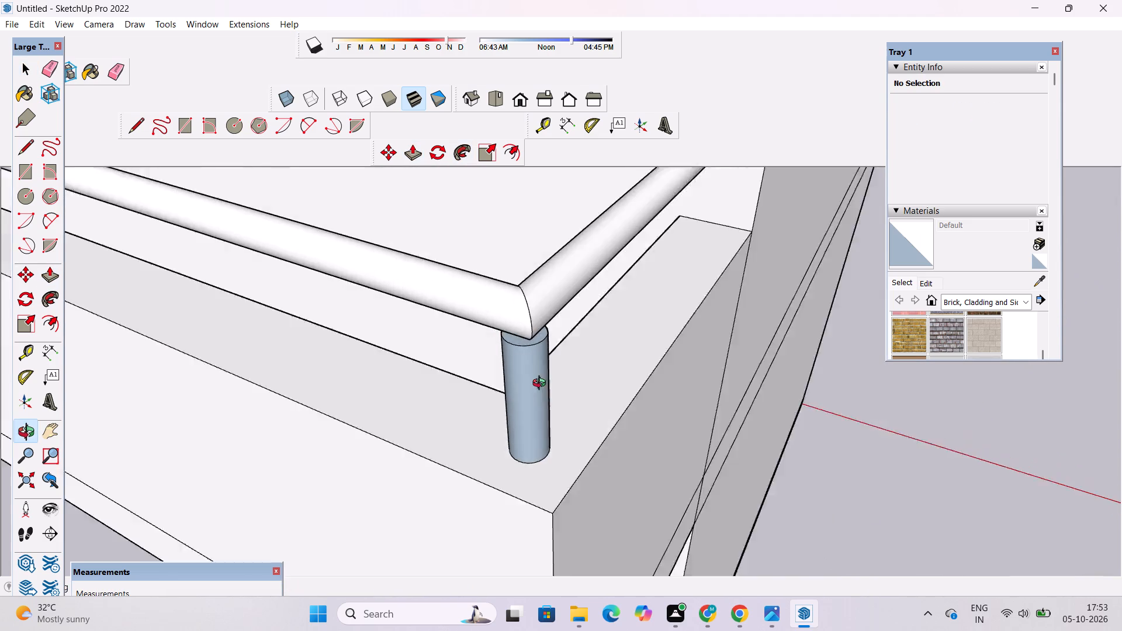
left_click_drag(542, 384, 559, 374)
scroll(562, 369, "down", 7)
left_click_drag(401, 411, 586, 351, "shift")
scroll(622, 334, "down", 6)
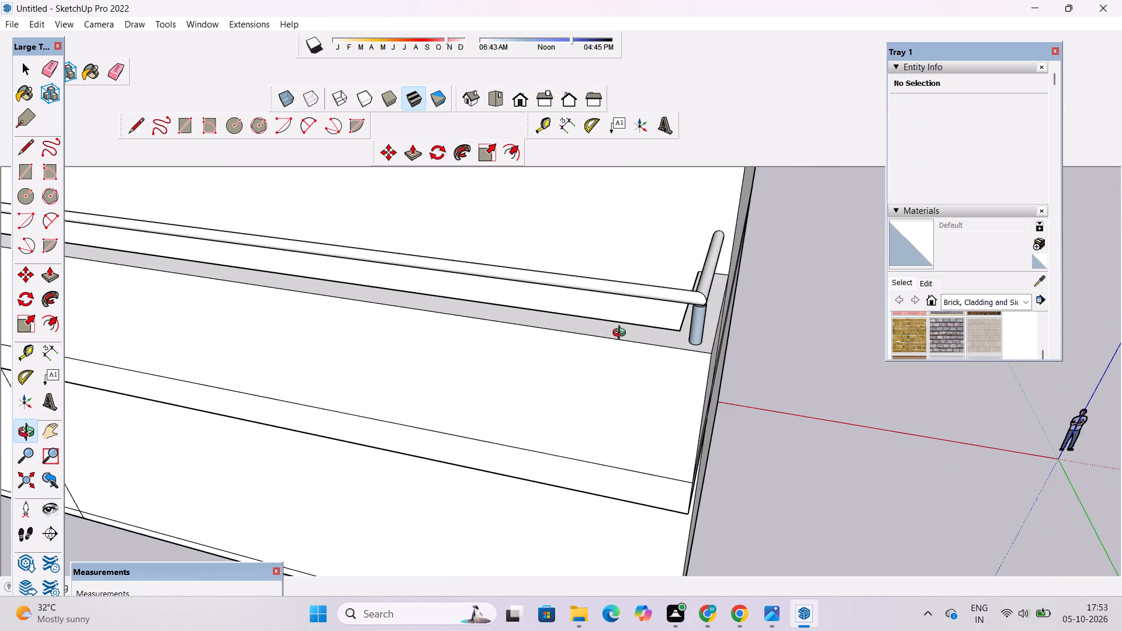
scroll(622, 332, "down", 4)
scroll(747, 327, "down", 6)
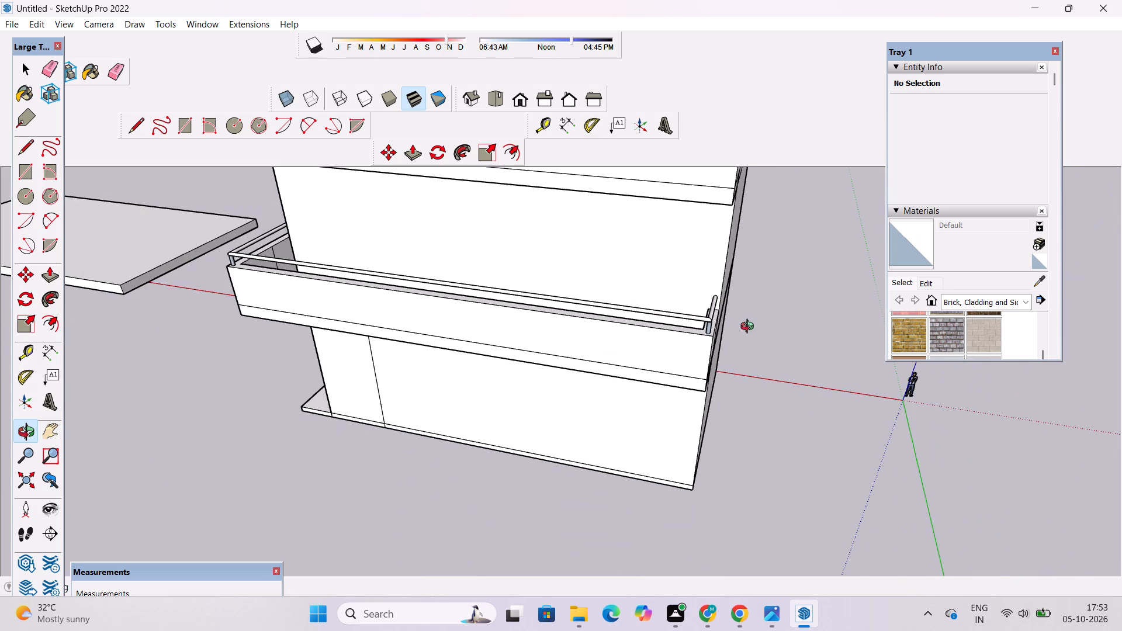
left_click(521, 104)
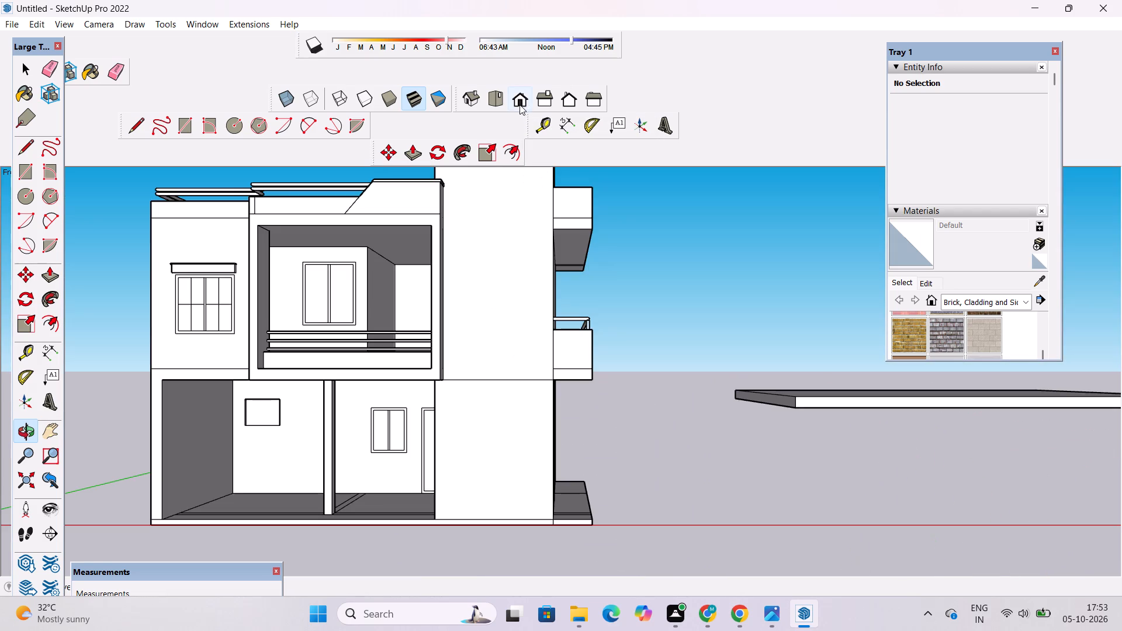
scroll(522, 252, "down", 4)
left_click_drag(568, 285, 511, 431)
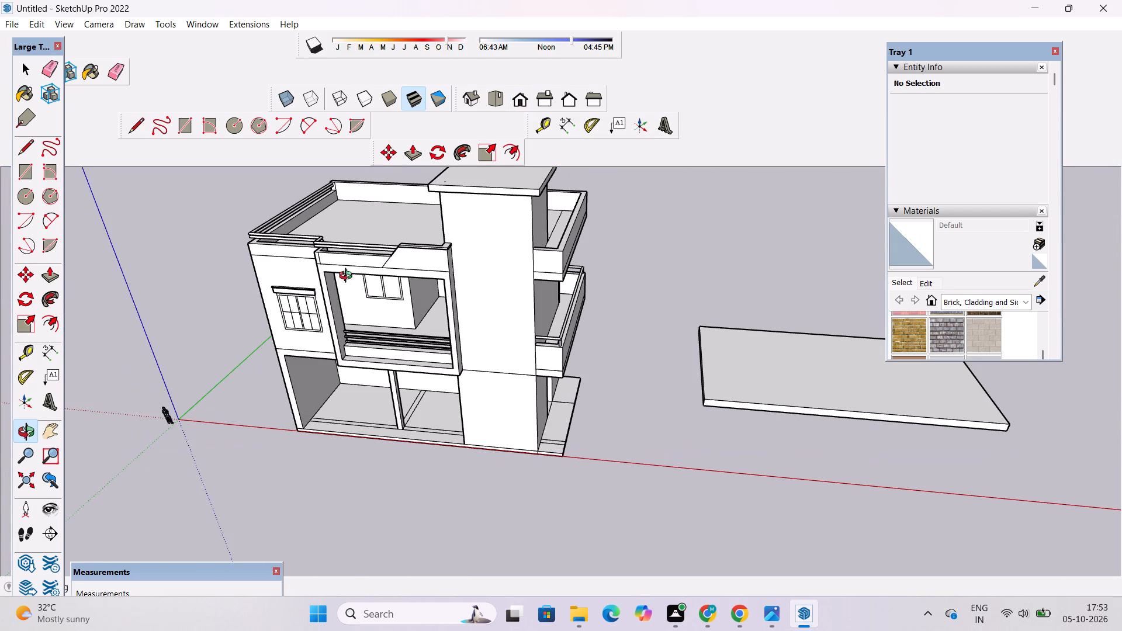
left_click_drag(374, 270, 494, 302, "shift")
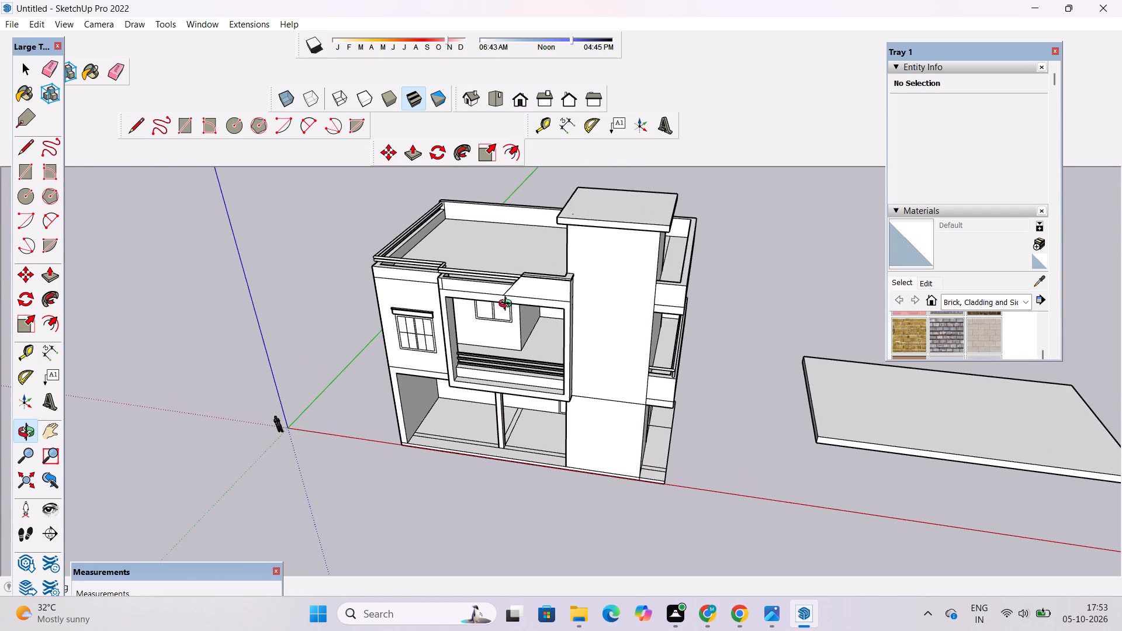
scroll(508, 305, "up", 4)
left_click_drag(540, 289, 546, 189)
left_click_drag(702, 344, 638, 362, "shift")
left_click_drag(635, 390, 652, 352)
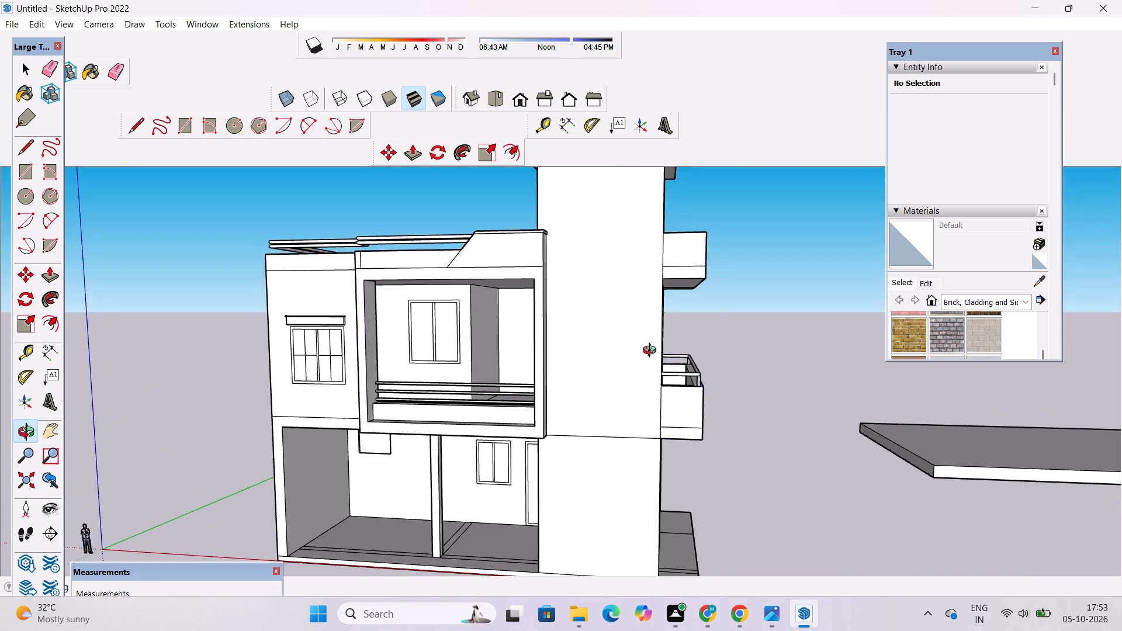
left_click_drag(652, 352, 662, 334)
scroll(662, 332, "down", 4)
left_click_drag(700, 319, 694, 387)
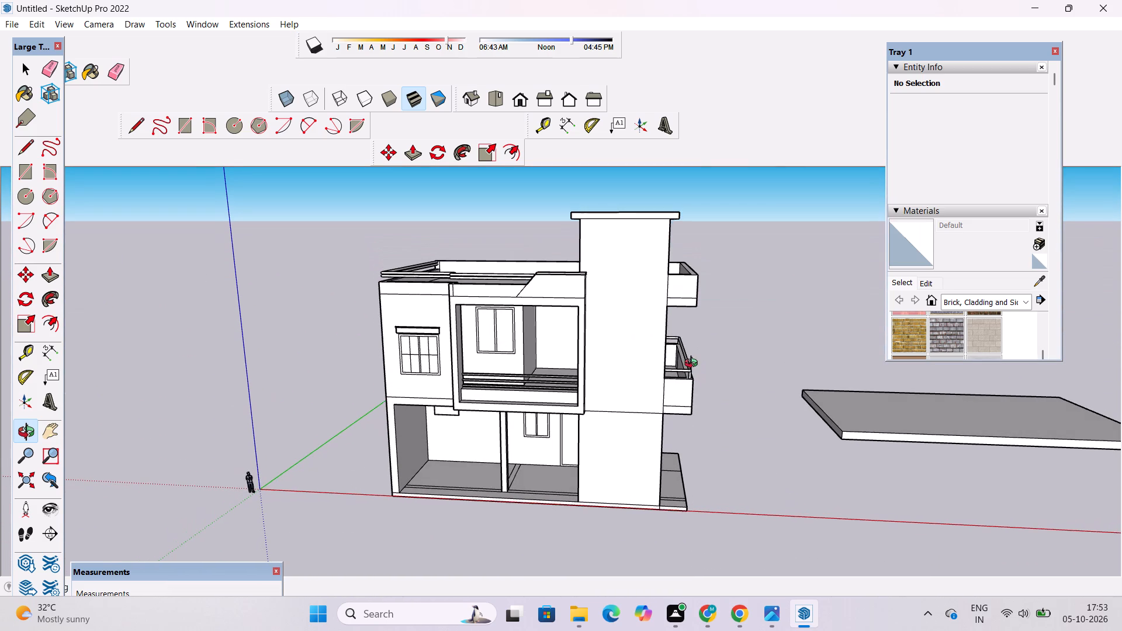
left_click_drag(688, 340, 544, 409, "shift")
scroll(557, 324, "up", 5)
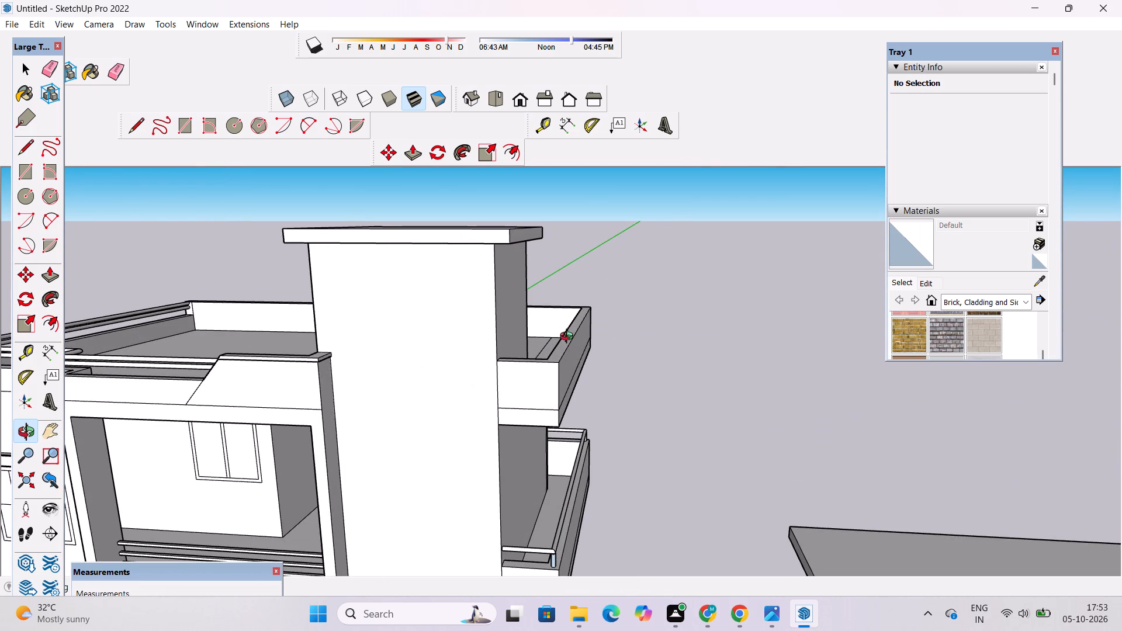
left_click_drag(537, 359, 579, 349, "shift")
scroll(524, 387, "down", 4)
left_click_drag(466, 425, 500, 397)
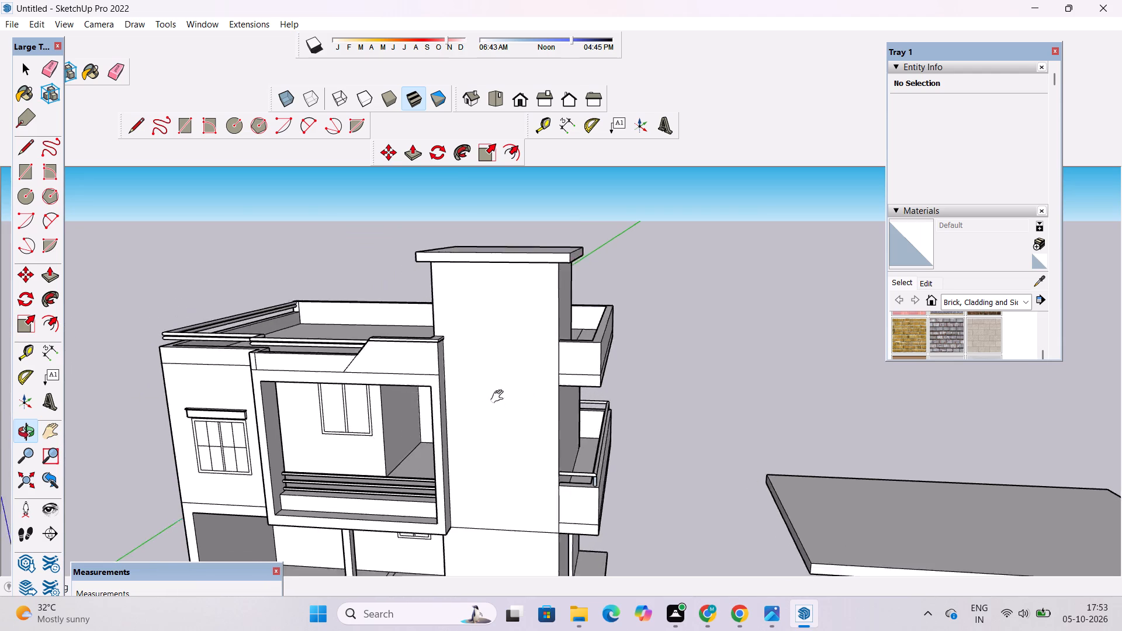
left_click_drag(500, 397, 567, 315)
scroll(595, 331, "up", 2)
left_click_drag(473, 410, 584, 354, "shift")
left_click_drag(615, 329, 541, 393, "shift")
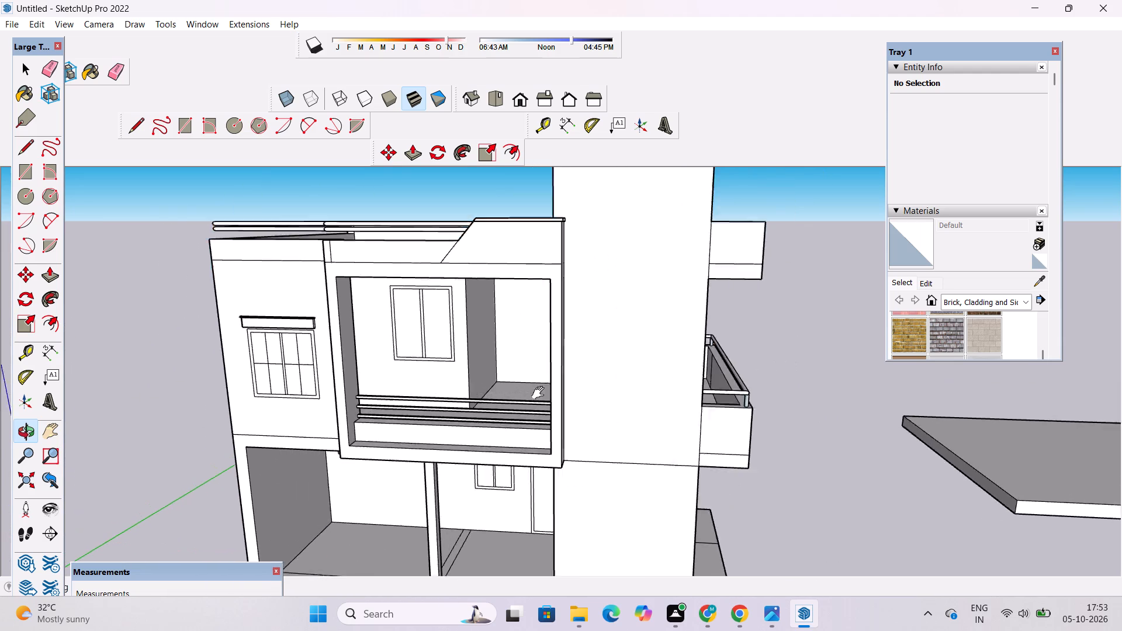
left_click_drag(541, 393, 501, 419, "shift")
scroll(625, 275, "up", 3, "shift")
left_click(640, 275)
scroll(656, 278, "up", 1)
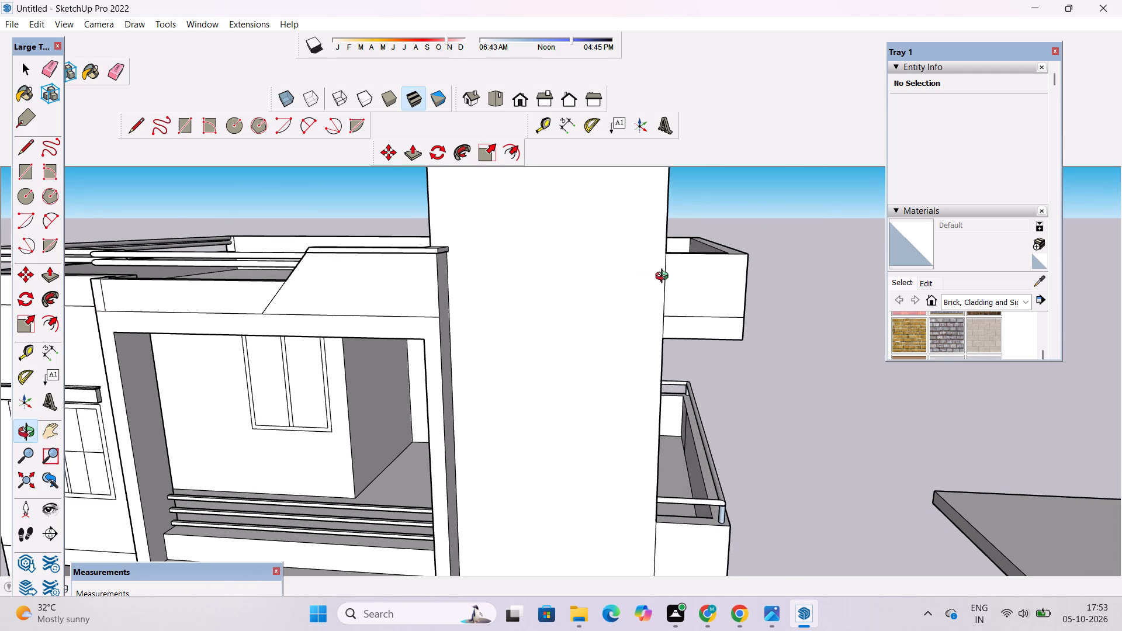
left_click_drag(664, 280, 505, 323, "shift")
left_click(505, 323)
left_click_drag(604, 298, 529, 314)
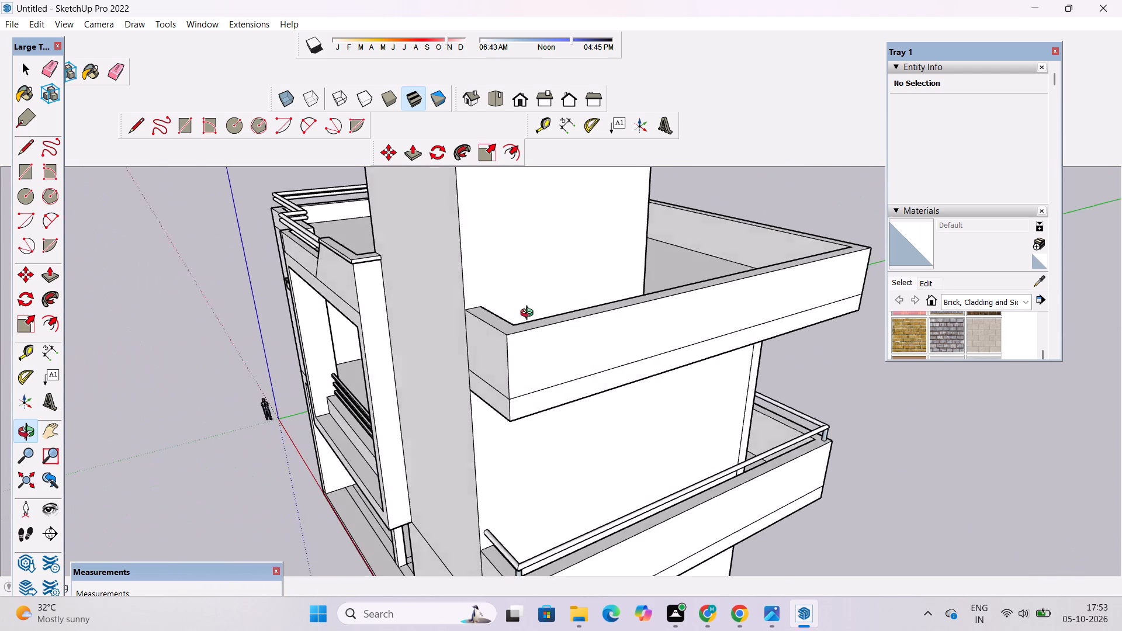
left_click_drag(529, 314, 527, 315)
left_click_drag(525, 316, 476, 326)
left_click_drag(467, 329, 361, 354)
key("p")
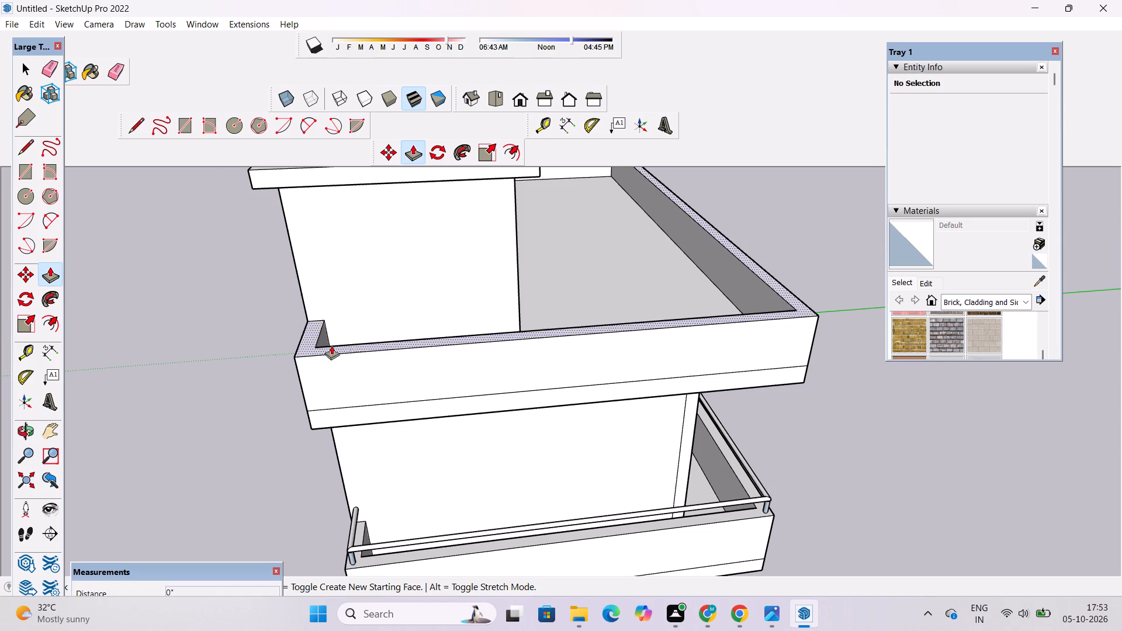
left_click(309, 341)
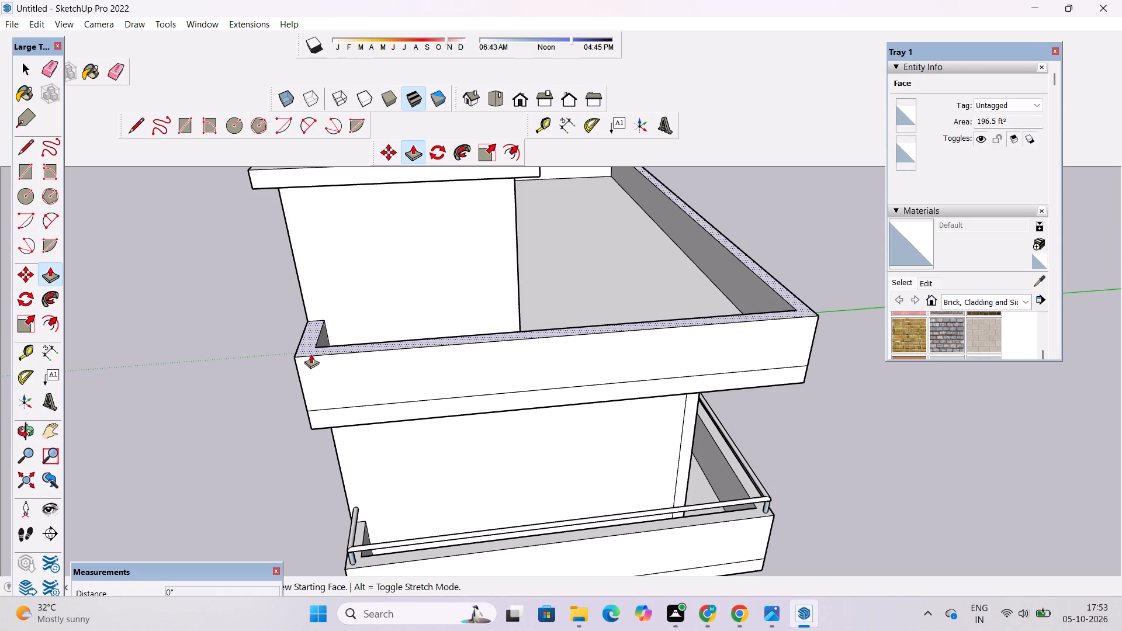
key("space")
Erase the stray vertical edge on the roof parapet's inner face, at the corner where the twin roof rails end.
scroll(411, 372, "down", 4)
scroll(602, 170, "up", 2)
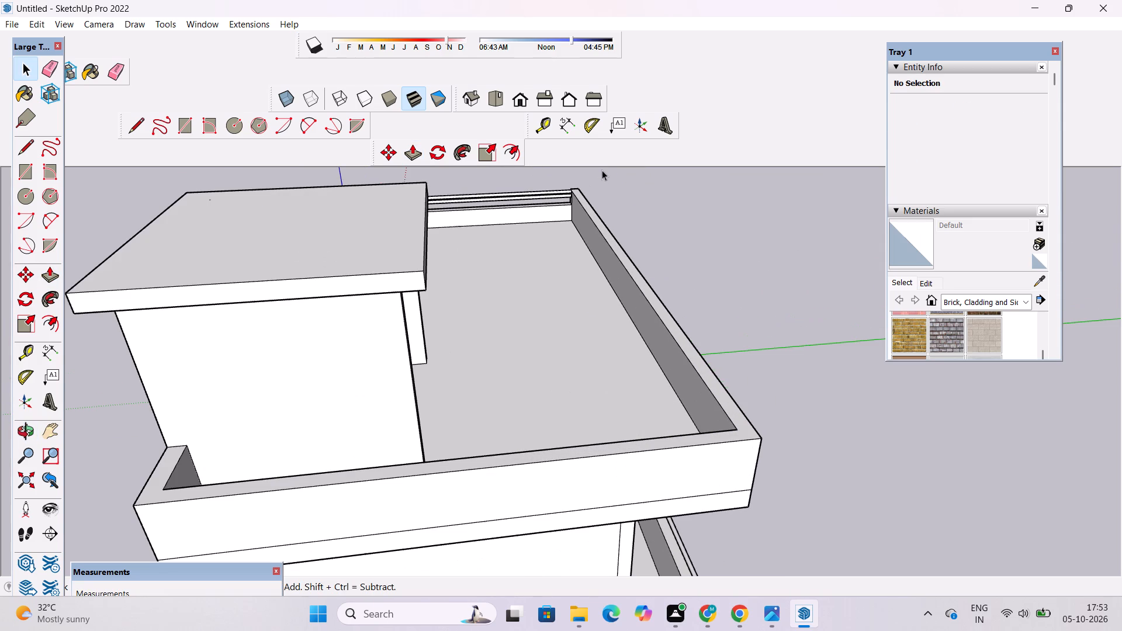
key("o")
left_click_drag(278, 353, 778, 291)
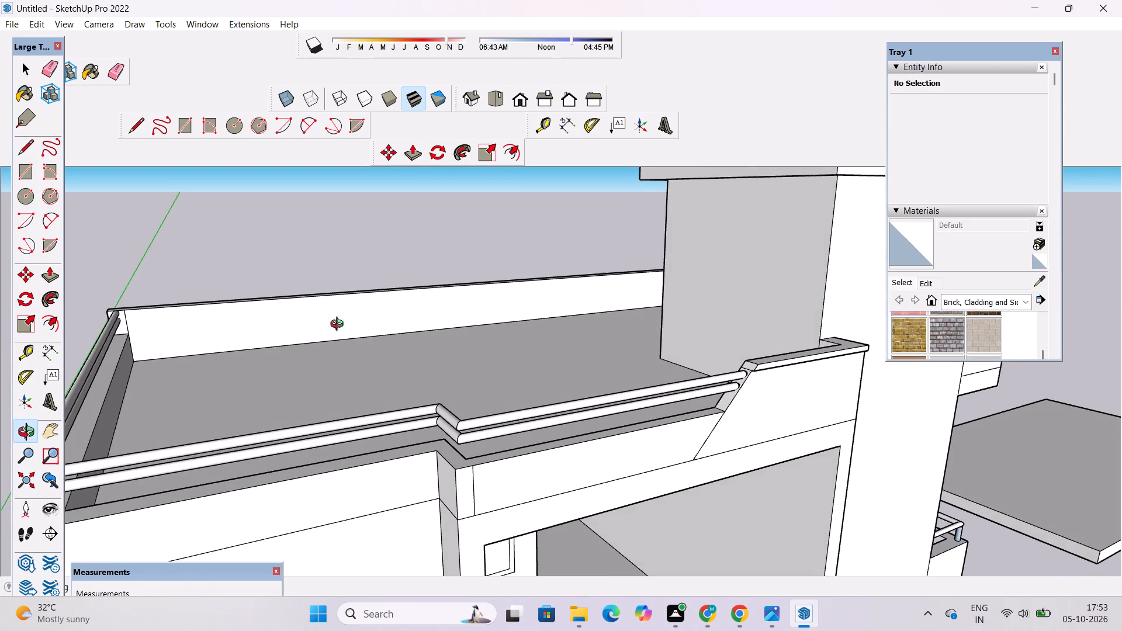
left_click_drag(186, 339, 416, 312, "shift")
left_click_drag(426, 317, 568, 394)
scroll(150, 255, "down", 2)
left_click_drag(195, 265, 248, 275, "shift")
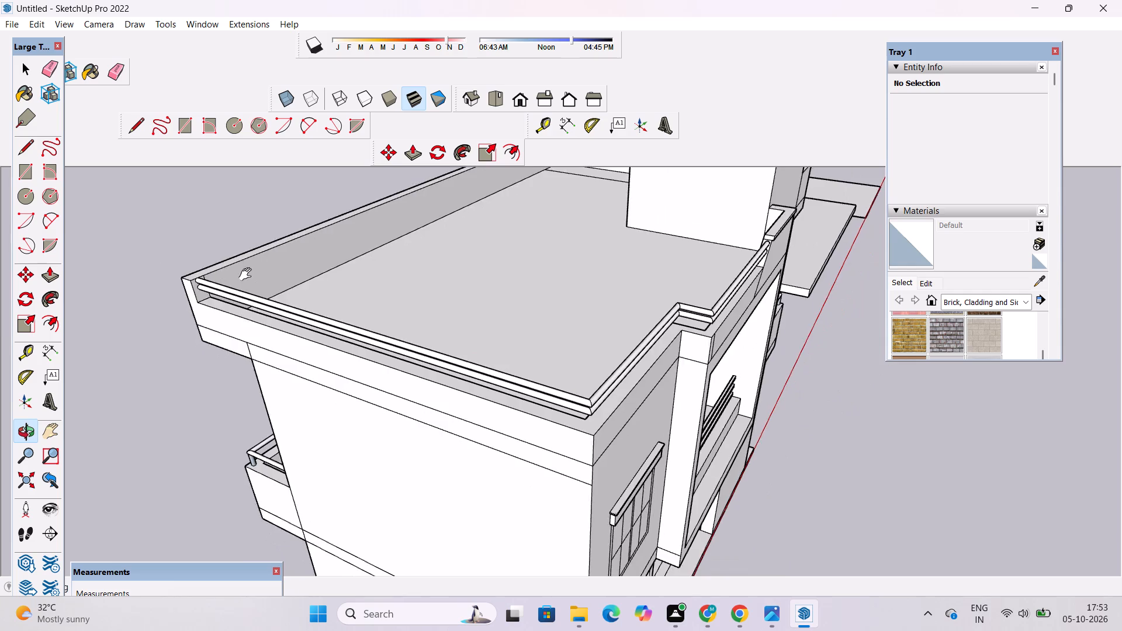
left_click_drag(248, 275, 320, 289, "shift")
scroll(320, 297, "up", 9)
left_click_drag(316, 309, 311, 315, "shift")
key("e")
scroll(307, 313, "up", 5)
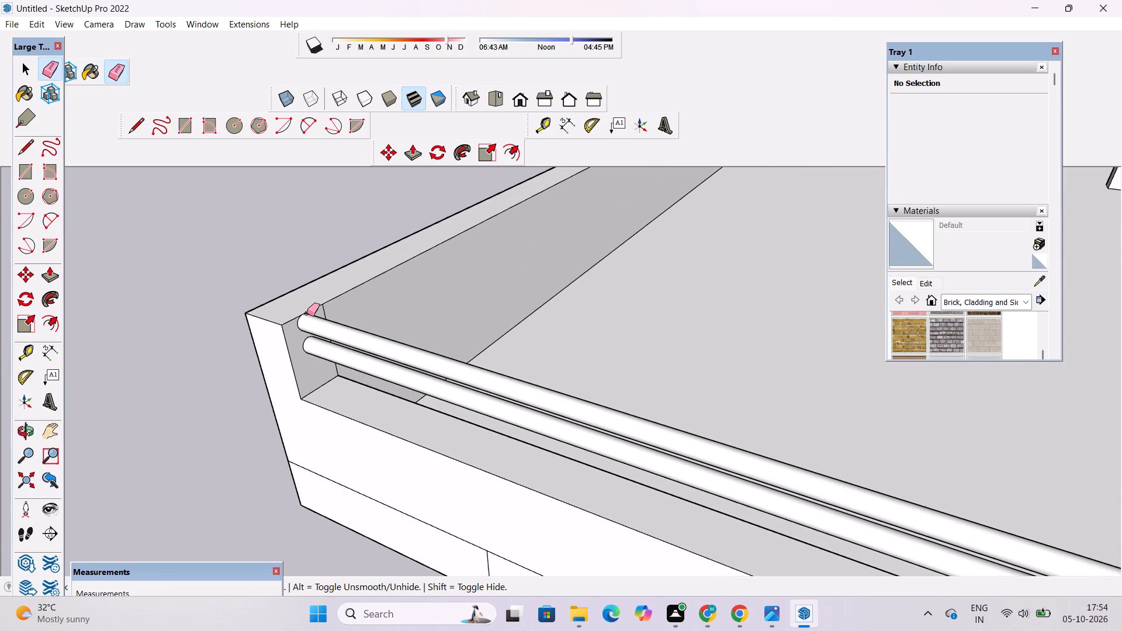
left_click(326, 312)
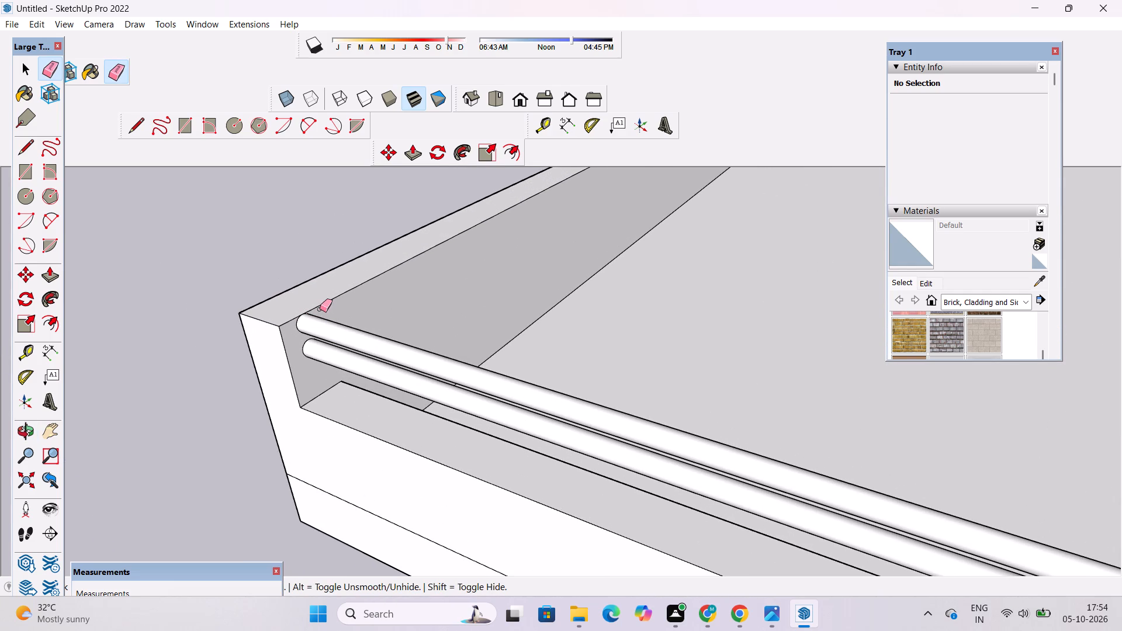
Examine the roof railing, the front facade's window and the recessed balcony with its rails from several angles.
scroll(215, 314, "down", 6)
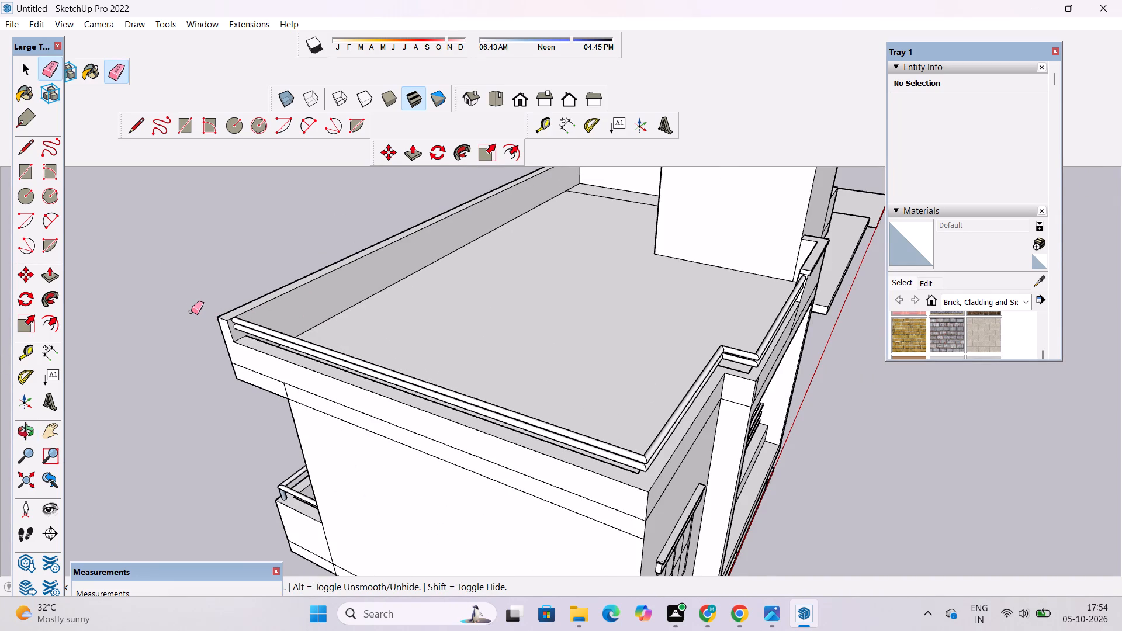
key("o")
scroll(172, 286, "down", 5)
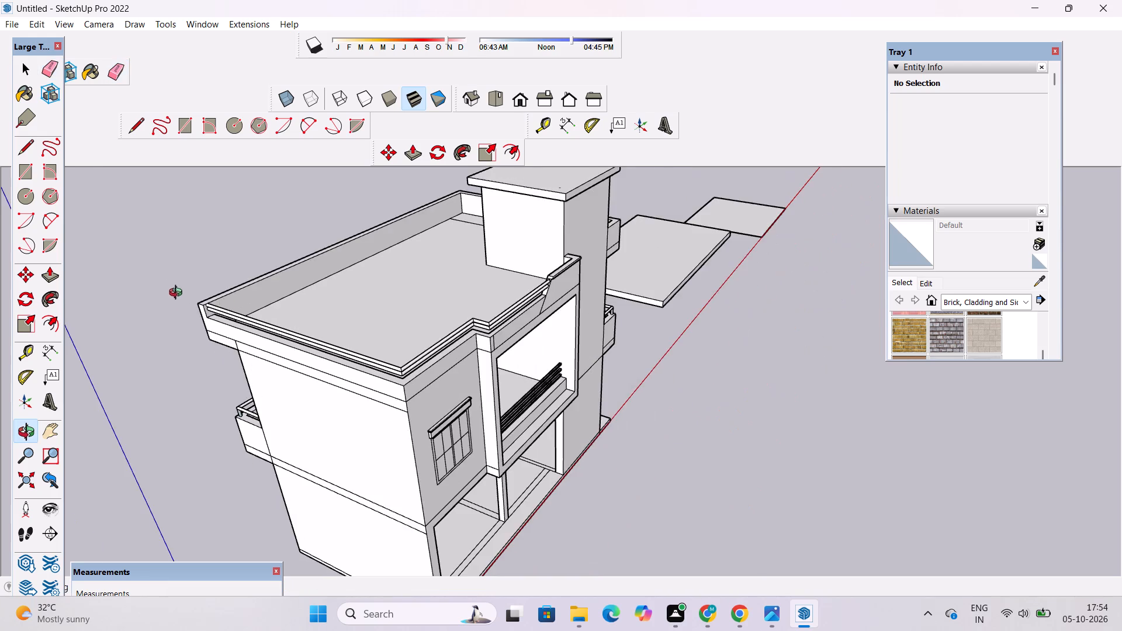
left_click_drag(417, 369, 208, 298)
scroll(396, 279, "up", 5)
left_click_drag(439, 321, 397, 321)
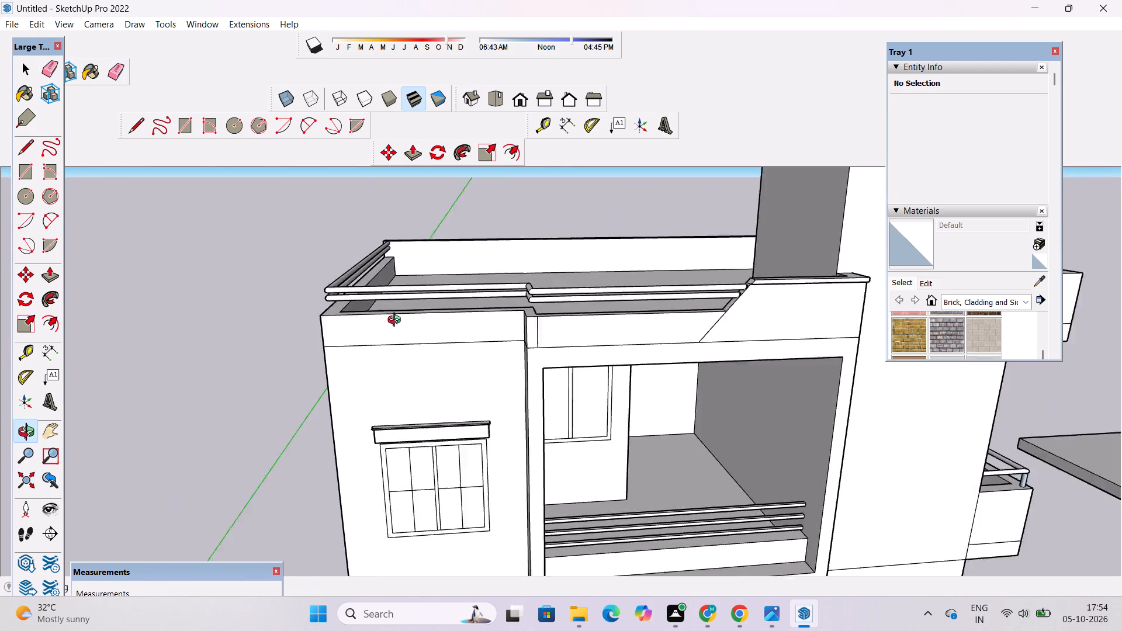
left_click_drag(397, 321, 333, 299)
scroll(333, 299, "down", 4)
scroll(434, 298, "up", 3)
left_click_drag(453, 302, 422, 281, "shift")
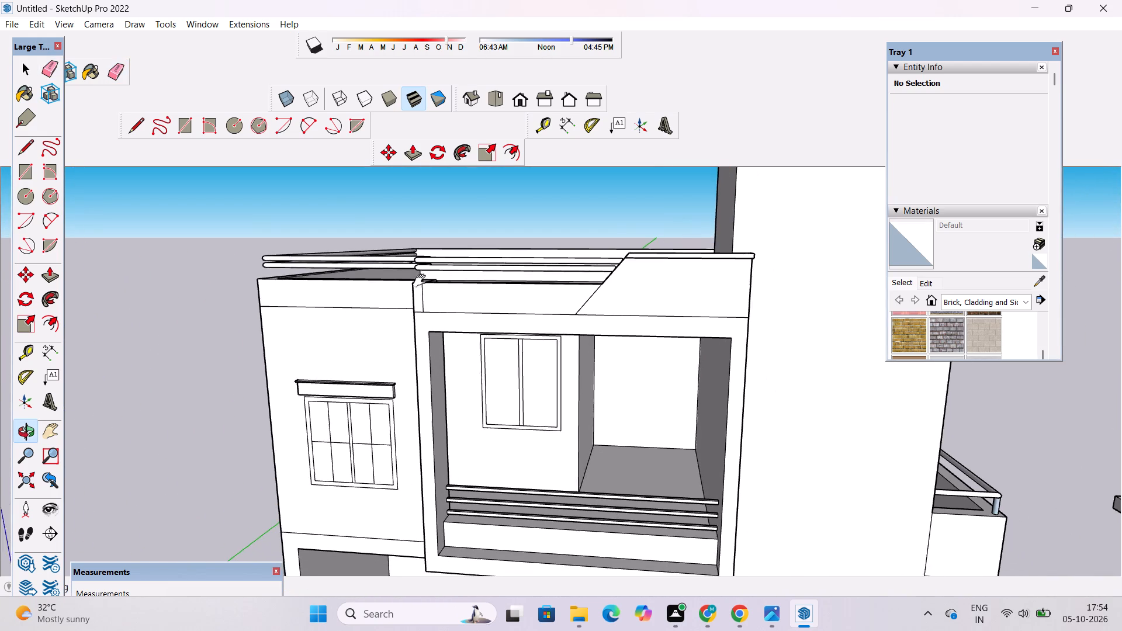
left_click_drag(422, 281, 421, 281, "shift")
left_click_drag(497, 346, 482, 305)
left_click_drag(477, 337, 512, 300)
scroll(517, 319, "down", 2)
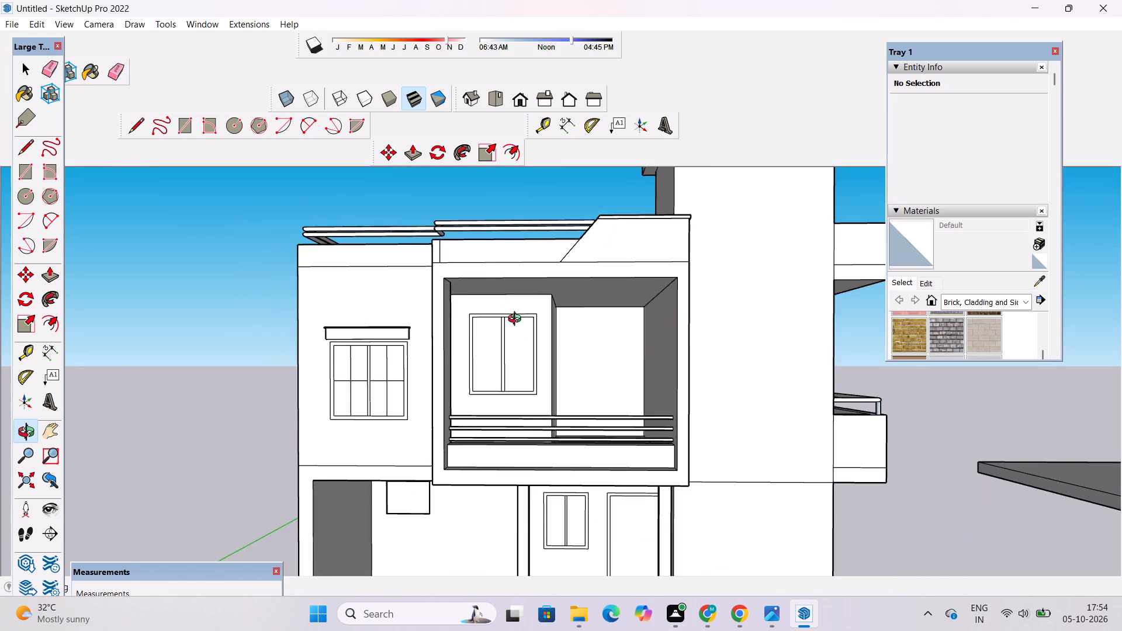
scroll(517, 320, "down", 1)
left_click_drag(530, 327, 434, 313, "shift")
scroll(432, 313, "down", 4)
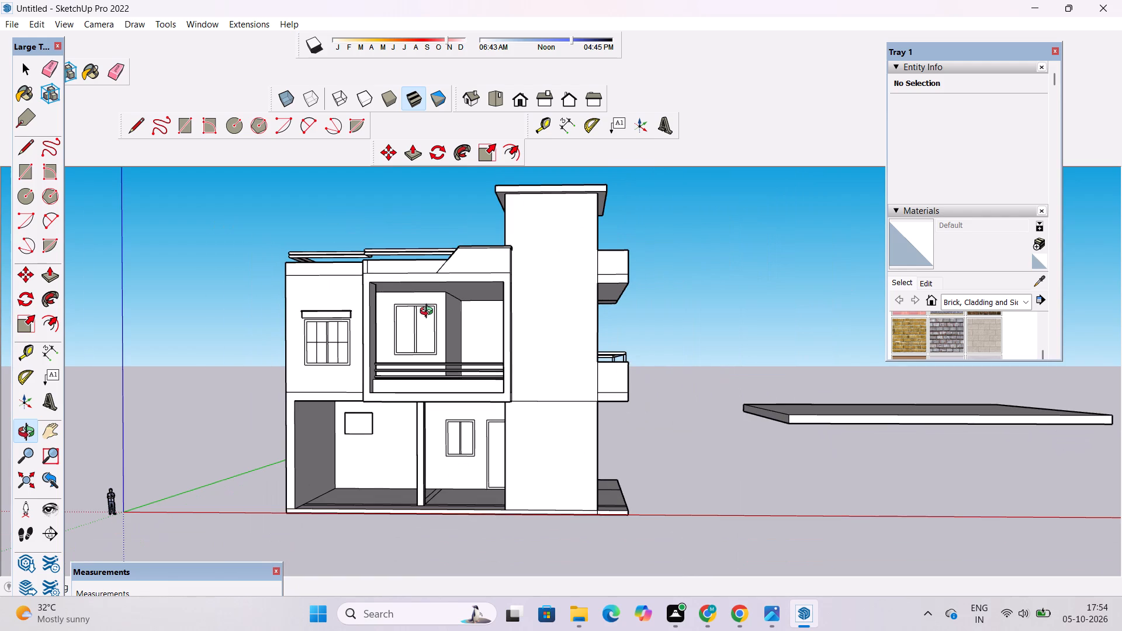
left_click_drag(428, 332, 409, 370)
scroll(435, 264, "up", 5)
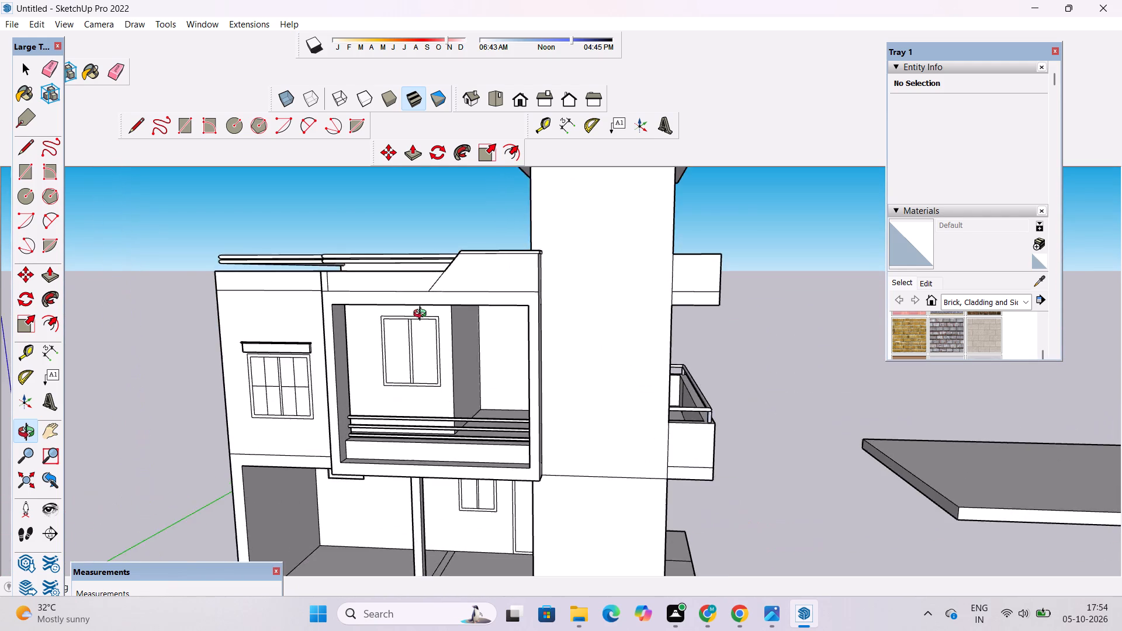
scroll(423, 315, "up", 3)
left_click_drag(414, 329, 494, 245, "shift")
left_click_drag(530, 272, 310, 271)
left_click_drag(310, 271, 505, 287)
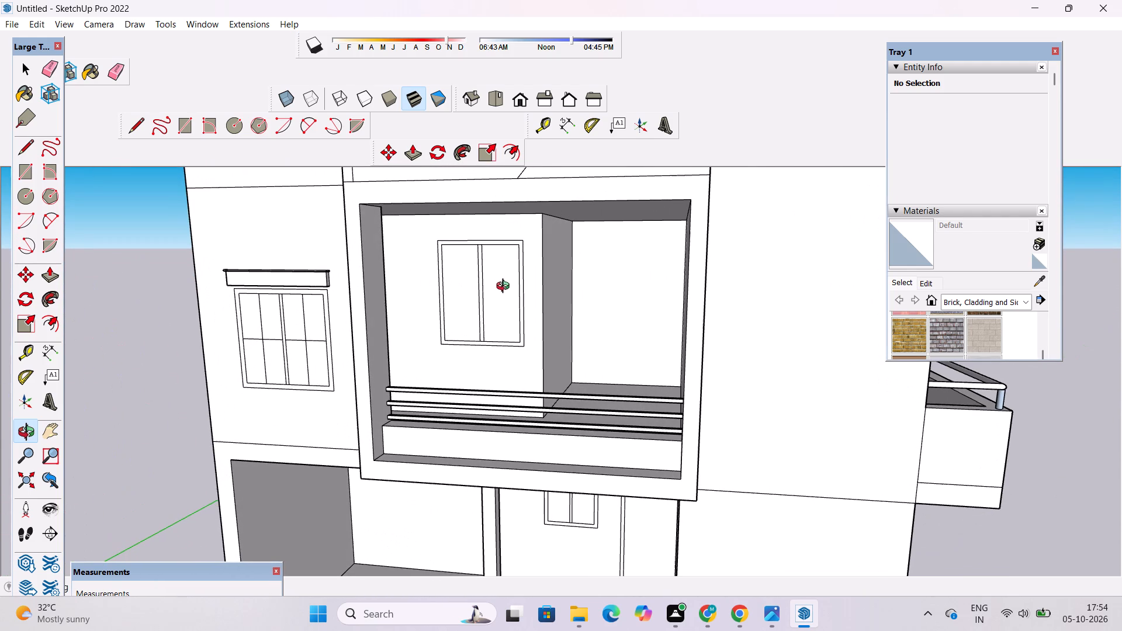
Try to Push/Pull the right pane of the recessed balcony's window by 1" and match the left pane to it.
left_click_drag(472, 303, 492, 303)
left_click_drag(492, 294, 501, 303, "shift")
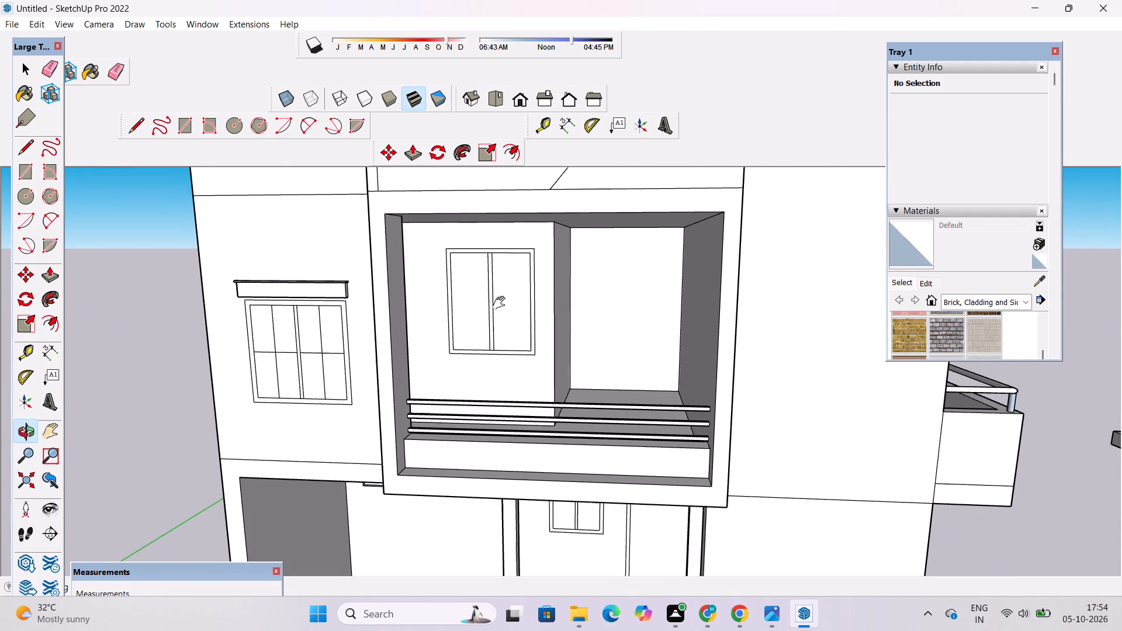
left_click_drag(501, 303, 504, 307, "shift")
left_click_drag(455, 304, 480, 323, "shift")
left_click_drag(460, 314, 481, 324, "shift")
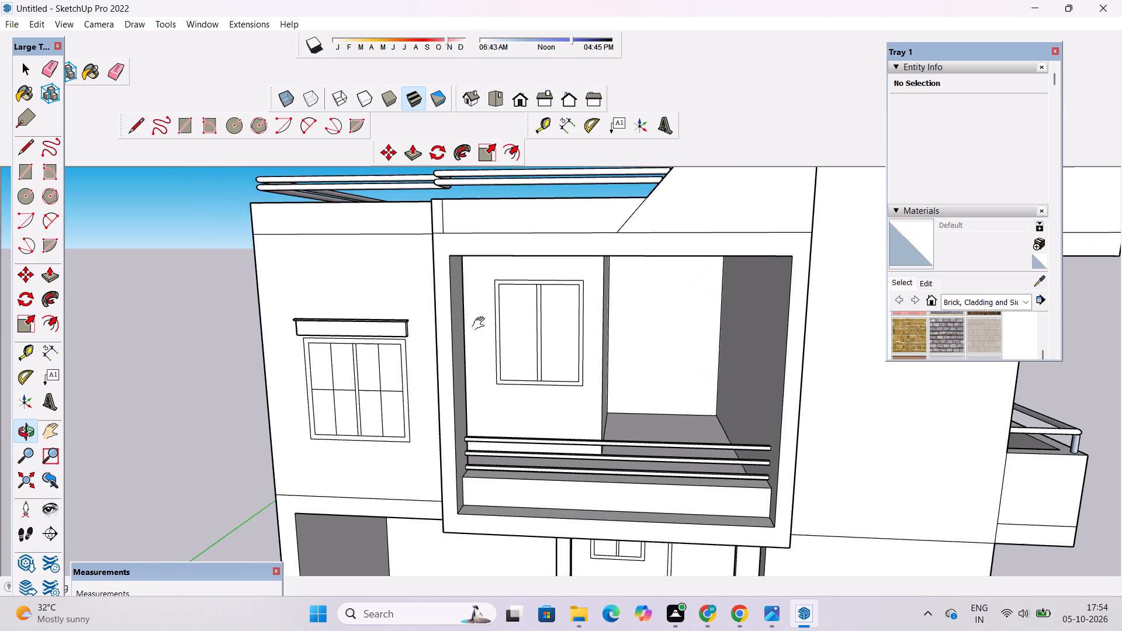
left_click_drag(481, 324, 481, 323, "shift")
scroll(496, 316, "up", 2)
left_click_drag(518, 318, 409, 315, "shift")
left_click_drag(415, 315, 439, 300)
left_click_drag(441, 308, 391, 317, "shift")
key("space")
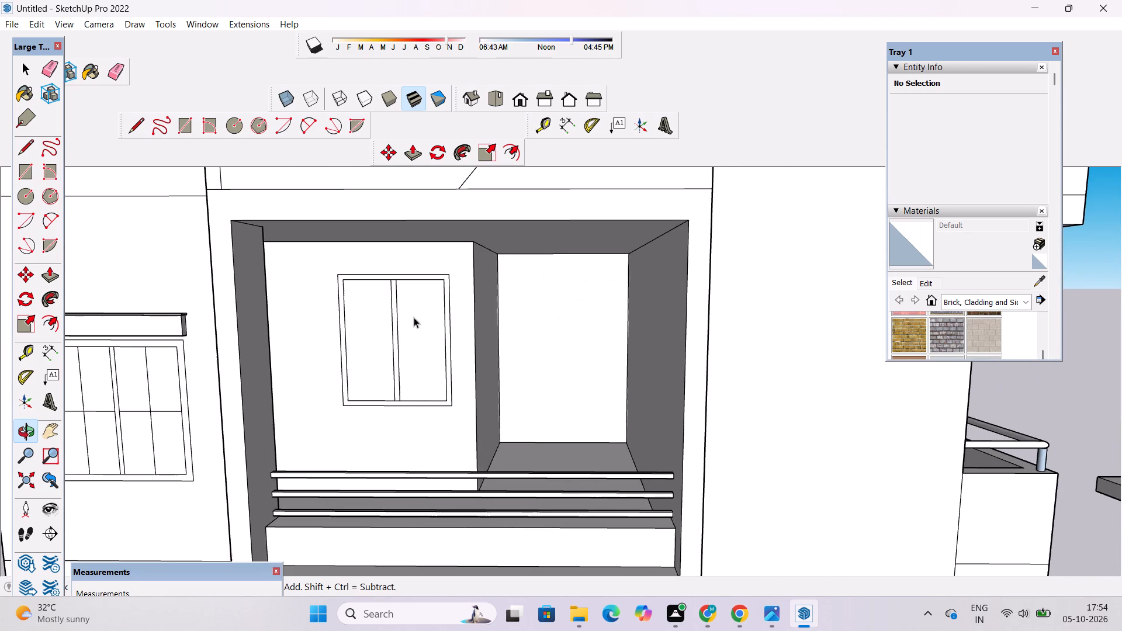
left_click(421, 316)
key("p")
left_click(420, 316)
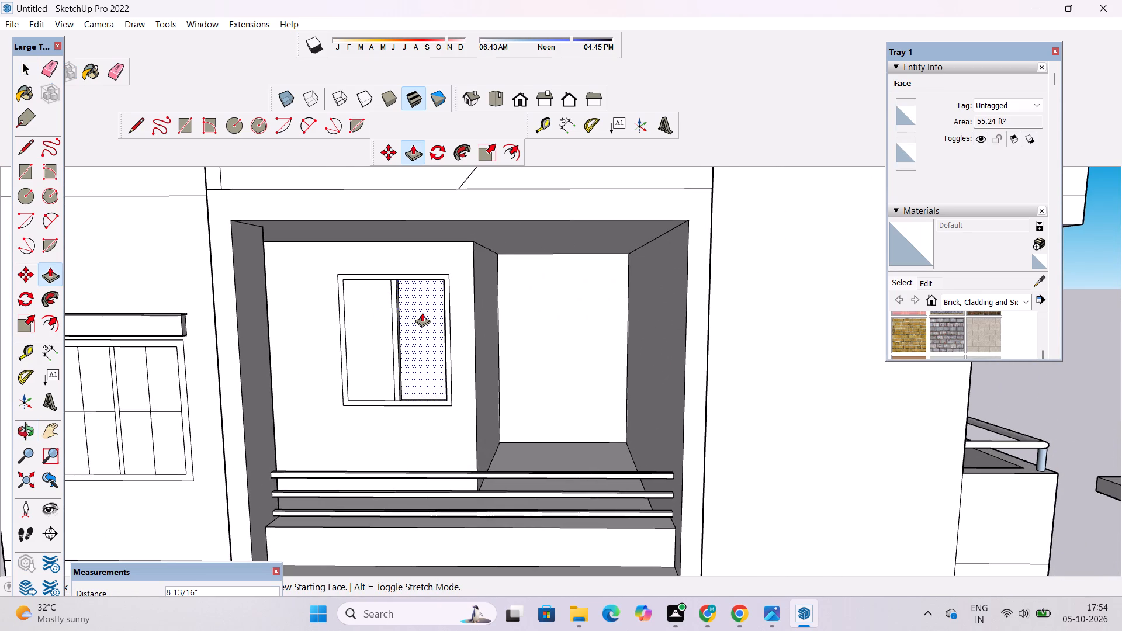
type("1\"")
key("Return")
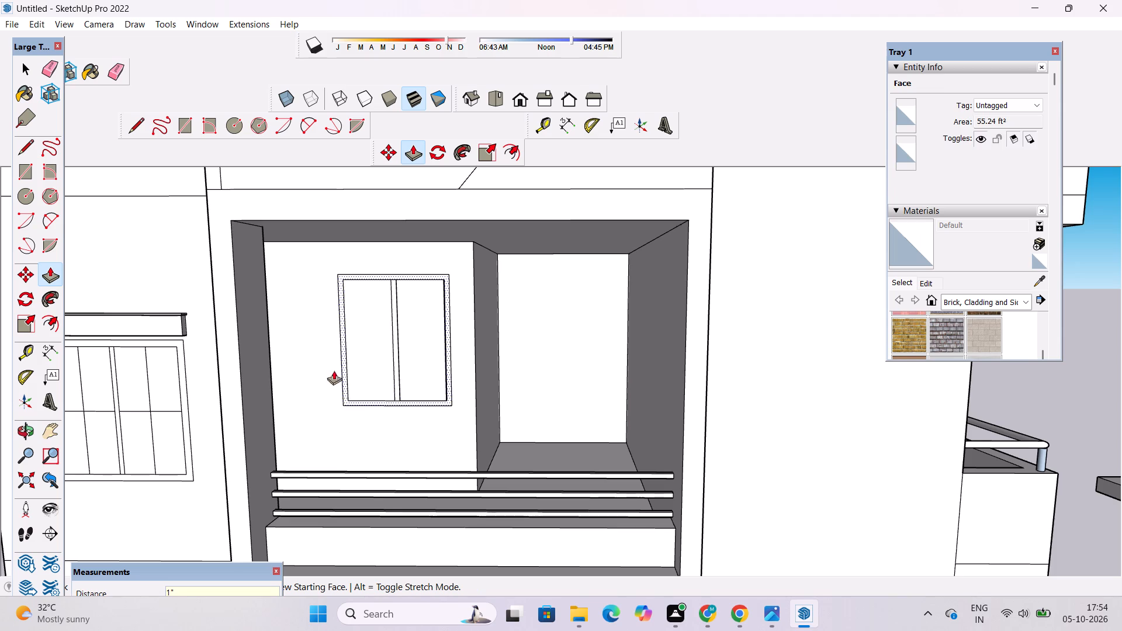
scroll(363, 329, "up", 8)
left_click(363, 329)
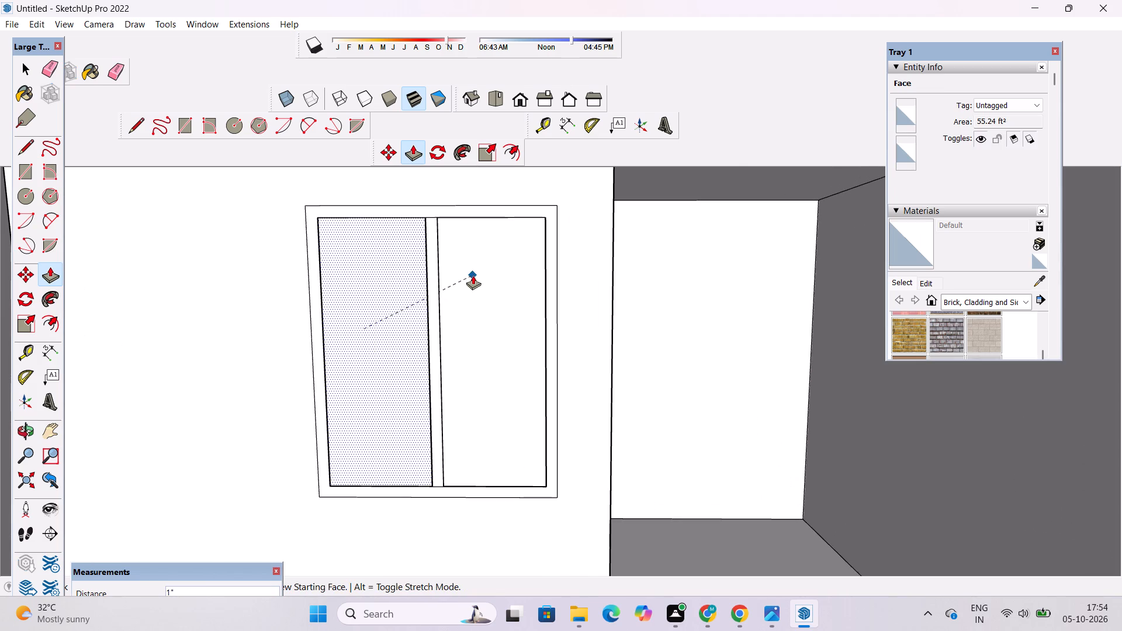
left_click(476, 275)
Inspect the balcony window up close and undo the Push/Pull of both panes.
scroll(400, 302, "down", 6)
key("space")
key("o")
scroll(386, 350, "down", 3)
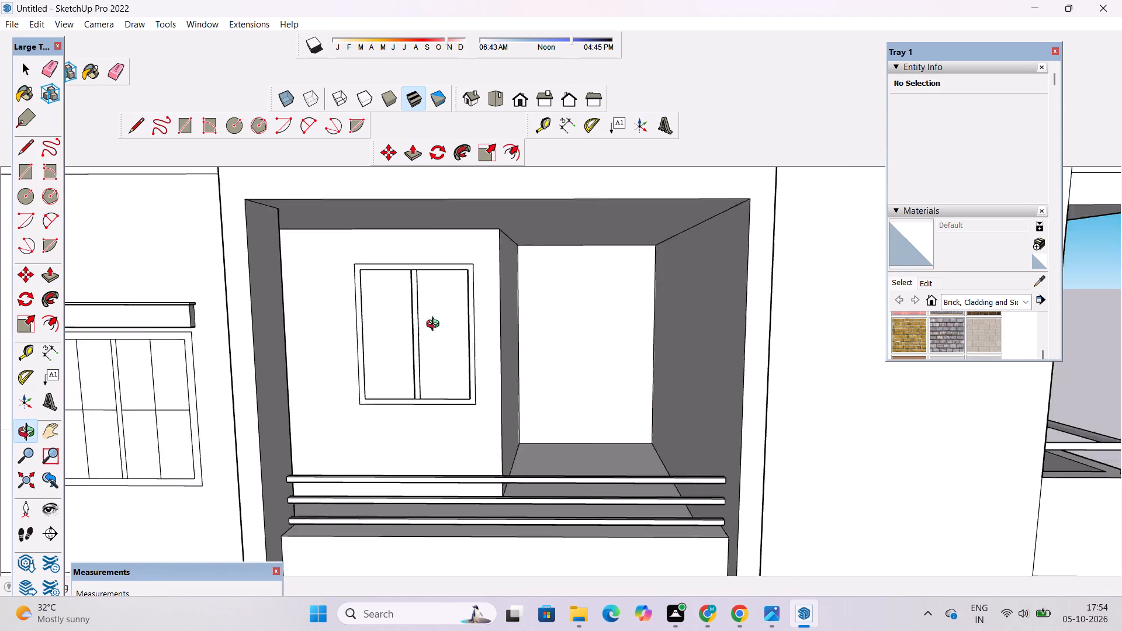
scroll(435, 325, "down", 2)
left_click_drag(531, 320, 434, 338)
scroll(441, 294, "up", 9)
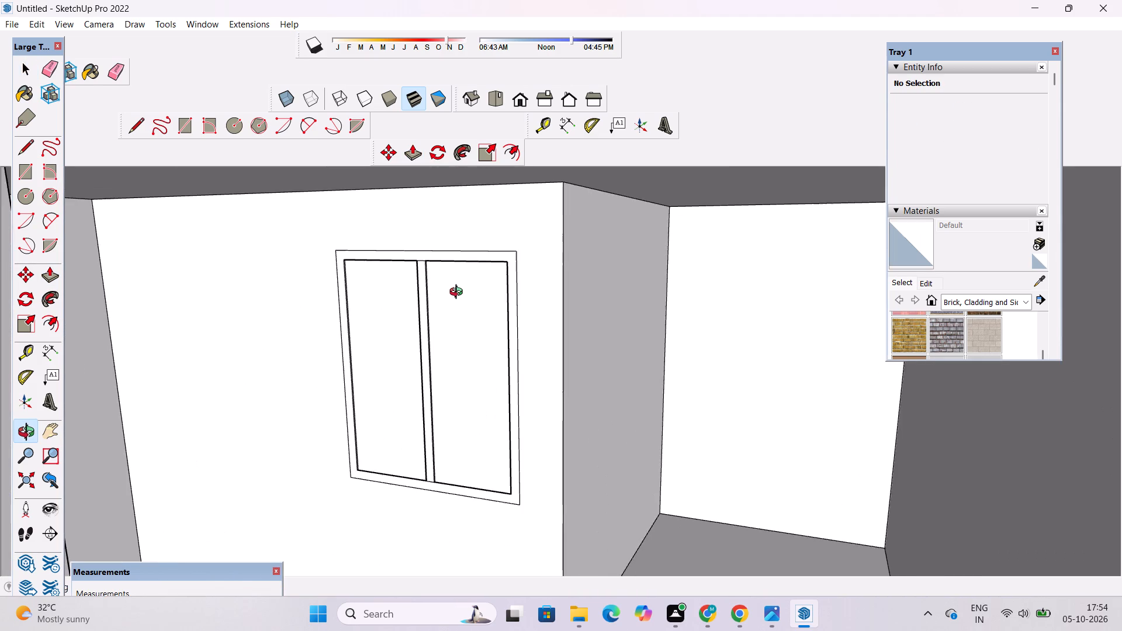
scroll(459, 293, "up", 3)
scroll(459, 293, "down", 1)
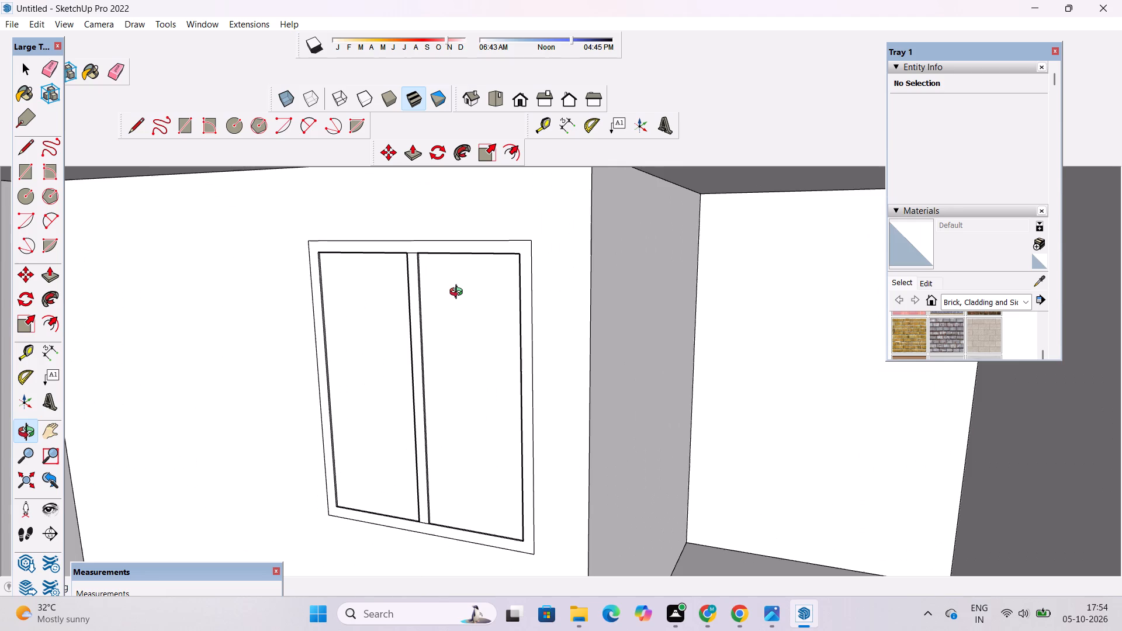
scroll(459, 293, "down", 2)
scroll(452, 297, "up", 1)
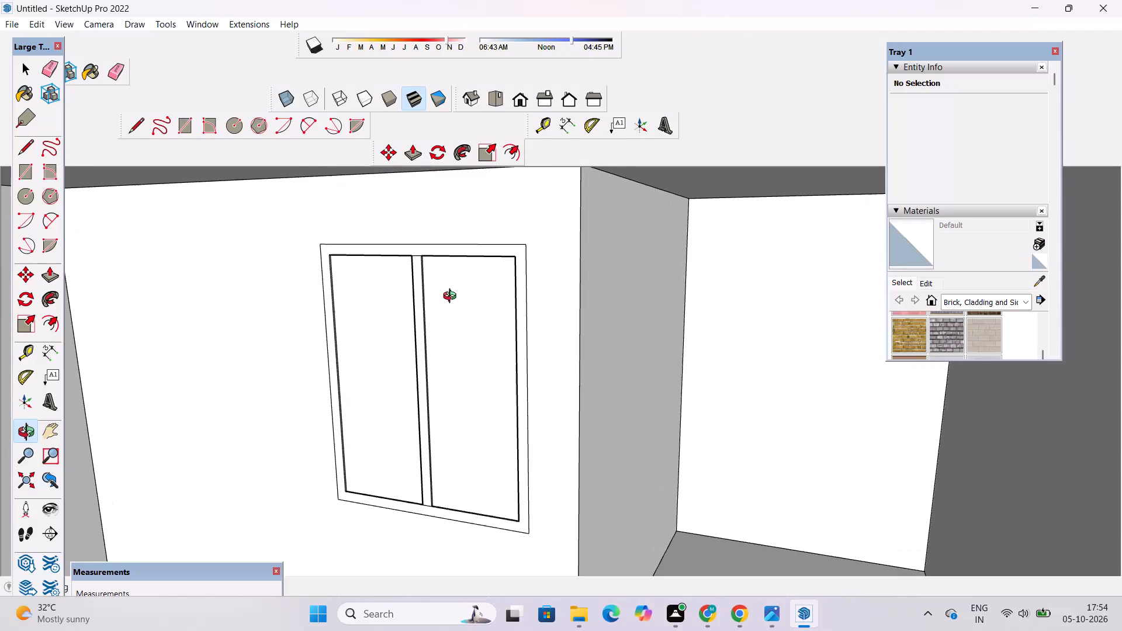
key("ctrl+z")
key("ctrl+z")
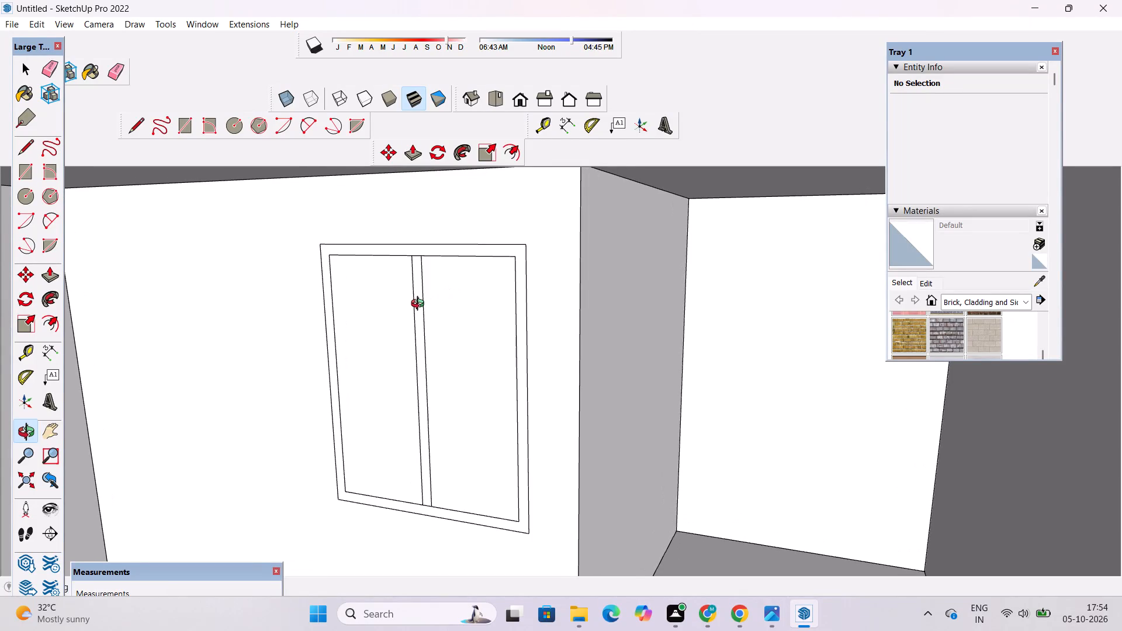
Pull the balcony window's right pane outward 1" and bring the left pane out flush with it.
key("space")
left_click(462, 335)
key("p")
left_click(462, 335)
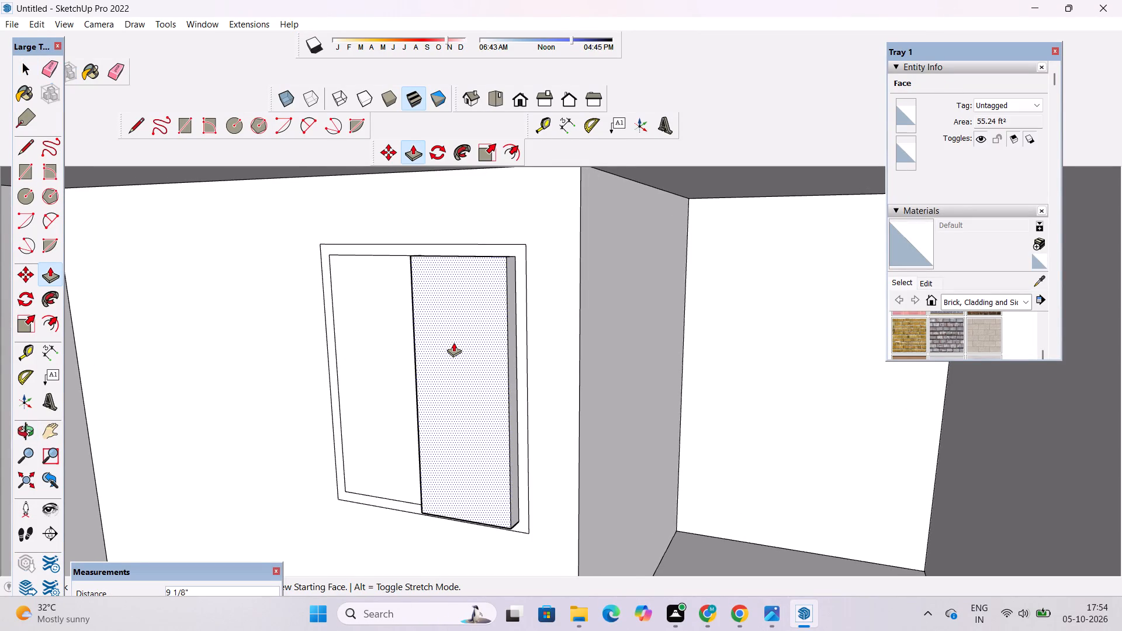
key("1")
key("shift+quotedbl")
key("Return")
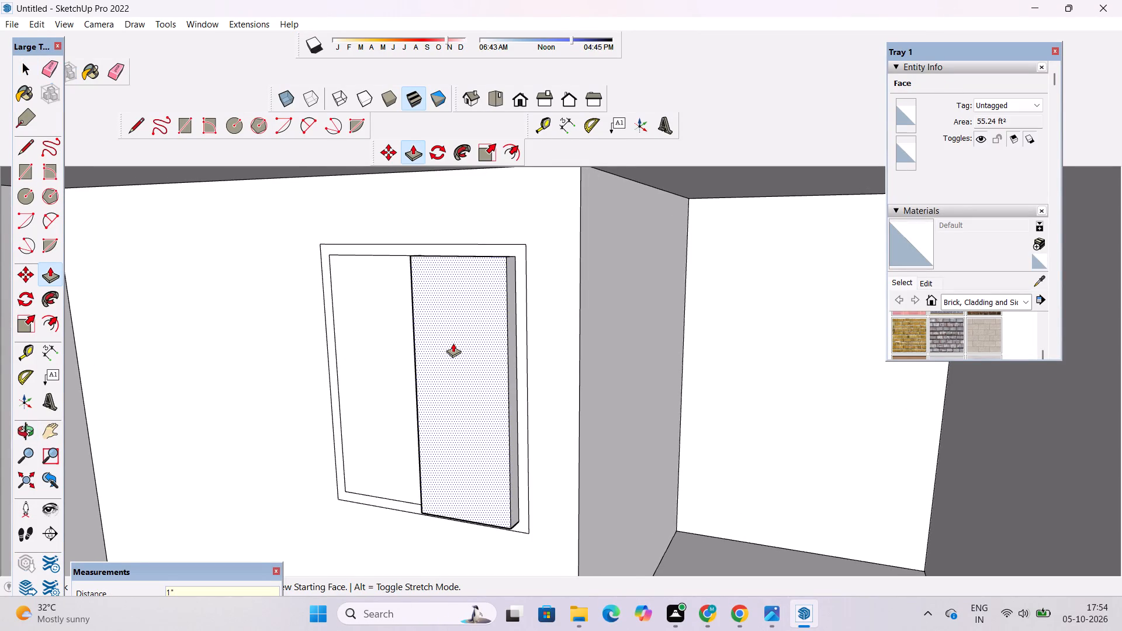
left_click(370, 287)
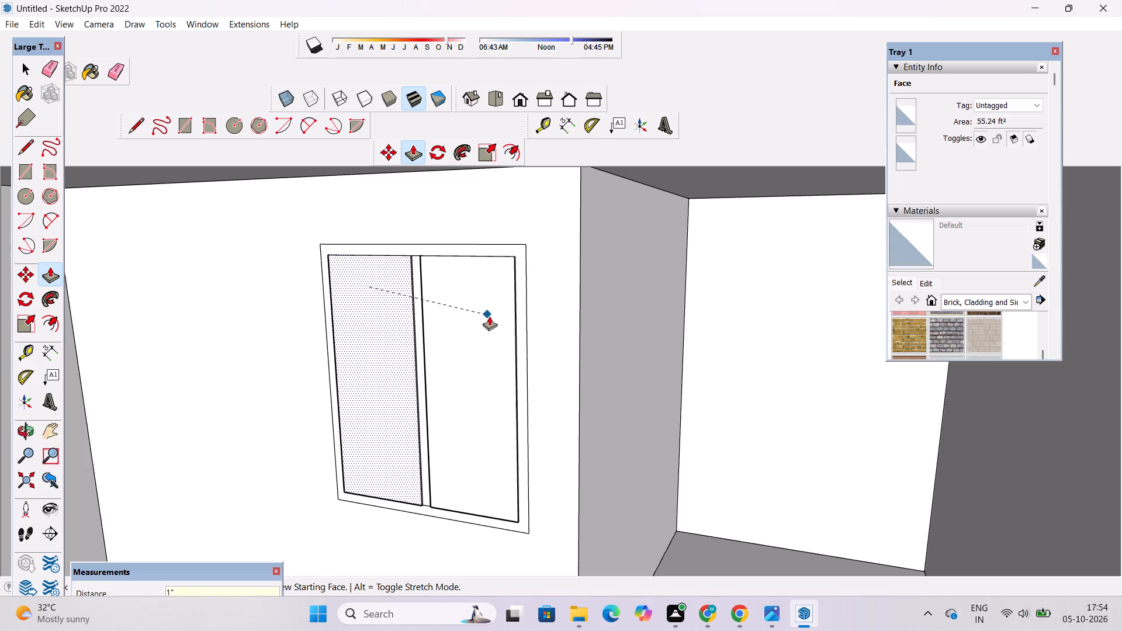
left_click(489, 316)
key("space")
Examine the recessed balcony's window, the front facade and the open ground-floor bays with their window, door and floor strips.
key("o")
scroll(480, 314, "down", 7)
left_click_drag(387, 346, 404, 348)
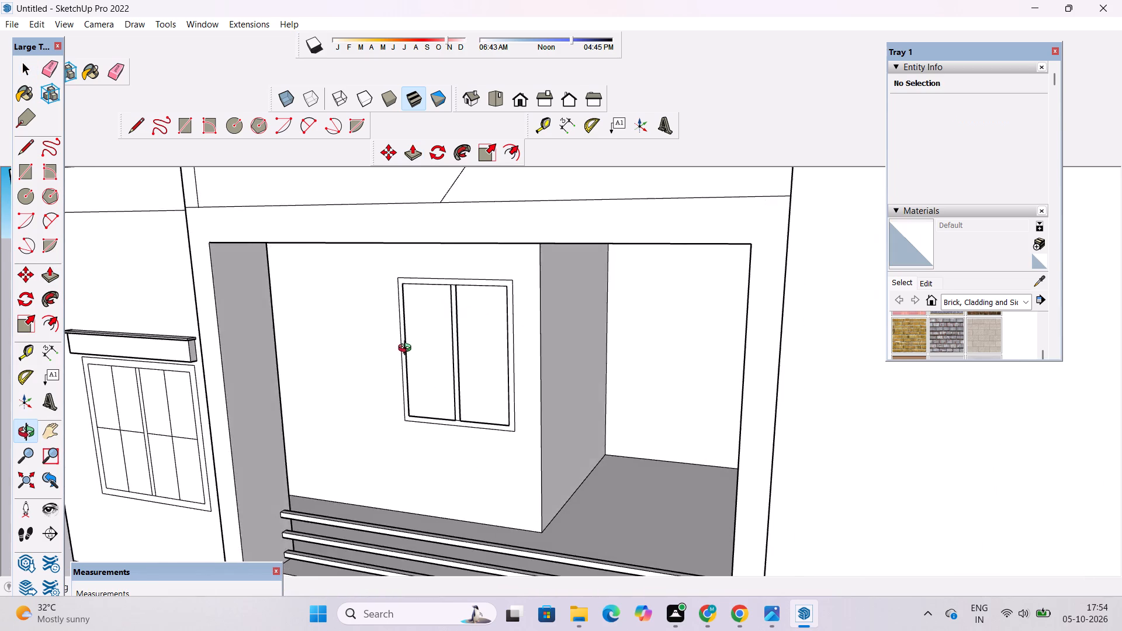
scroll(408, 351, "down", 6)
scroll(268, 416, "up", 1)
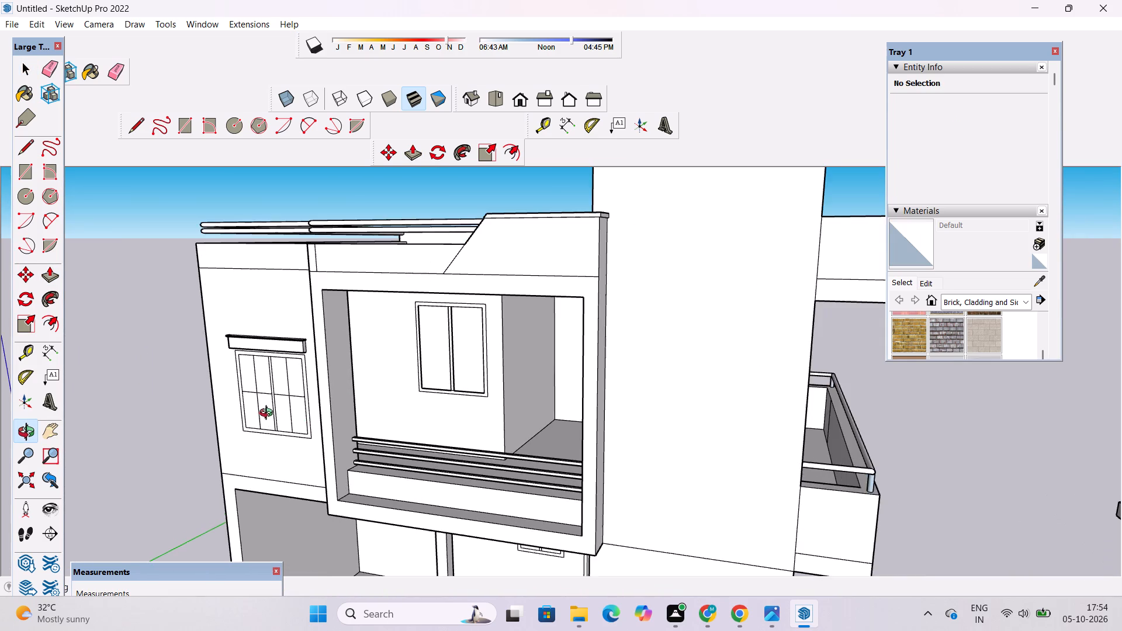
left_click_drag(282, 417, 248, 387, "shift")
scroll(261, 393, "down", 2)
left_click_drag(286, 419, 422, 379)
left_click_drag(403, 446, 399, 319, "shift")
left_click_drag(365, 390, 280, 432)
left_click_drag(282, 453, 370, 276, "shift")
left_click_drag(380, 355, 385, 445)
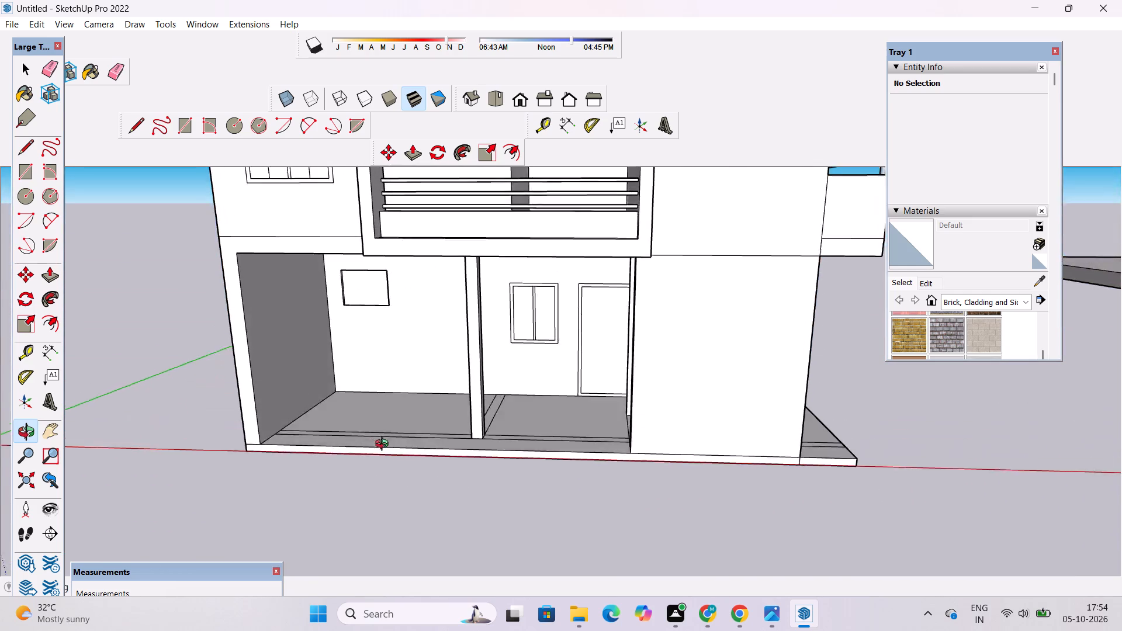
left_click_drag(385, 445, 385, 483)
scroll(382, 464, "up", 2)
left_click_drag(376, 470, 417, 455, "shift")
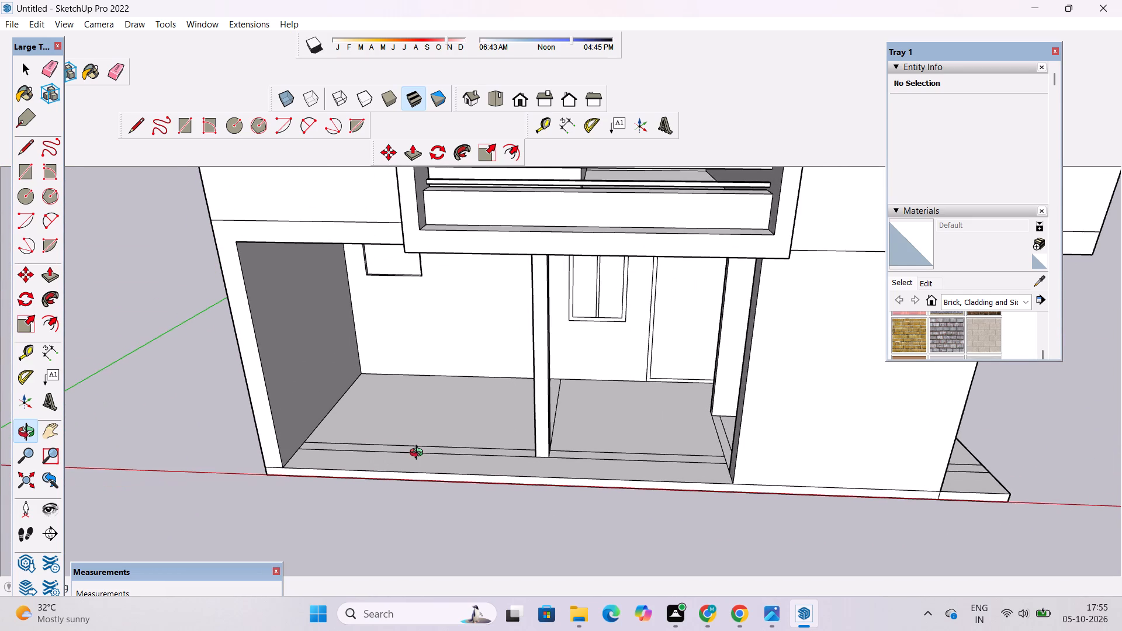
scroll(419, 454, "up", 2)
left_click_drag(419, 456, 402, 475)
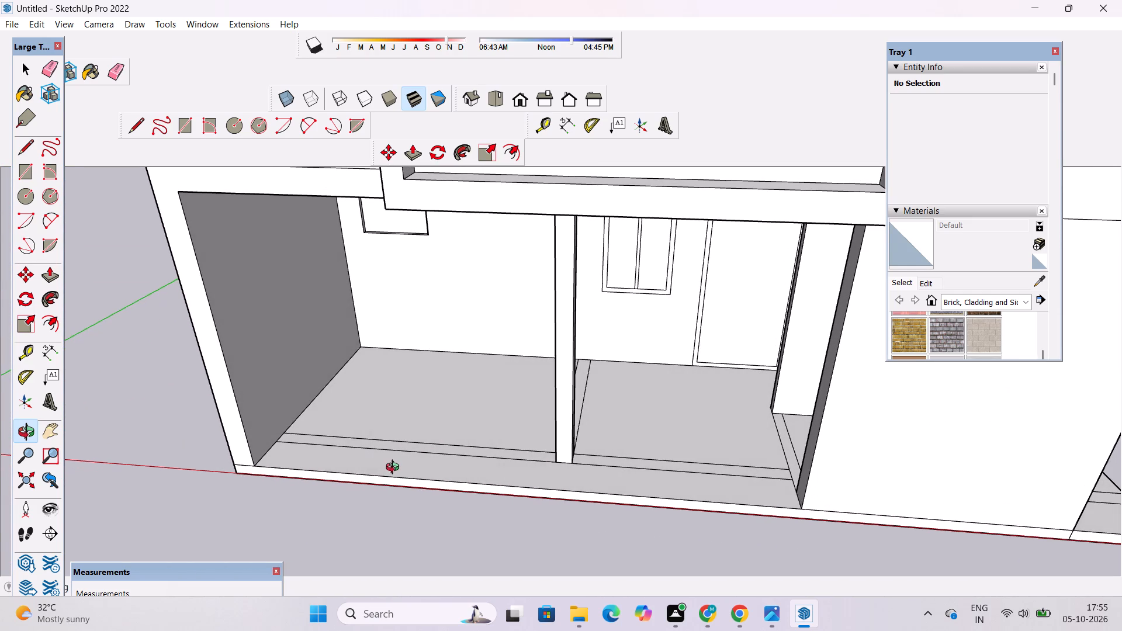
scroll(394, 469, "down", 2)
left_click_drag(383, 476, 393, 476, "shift")
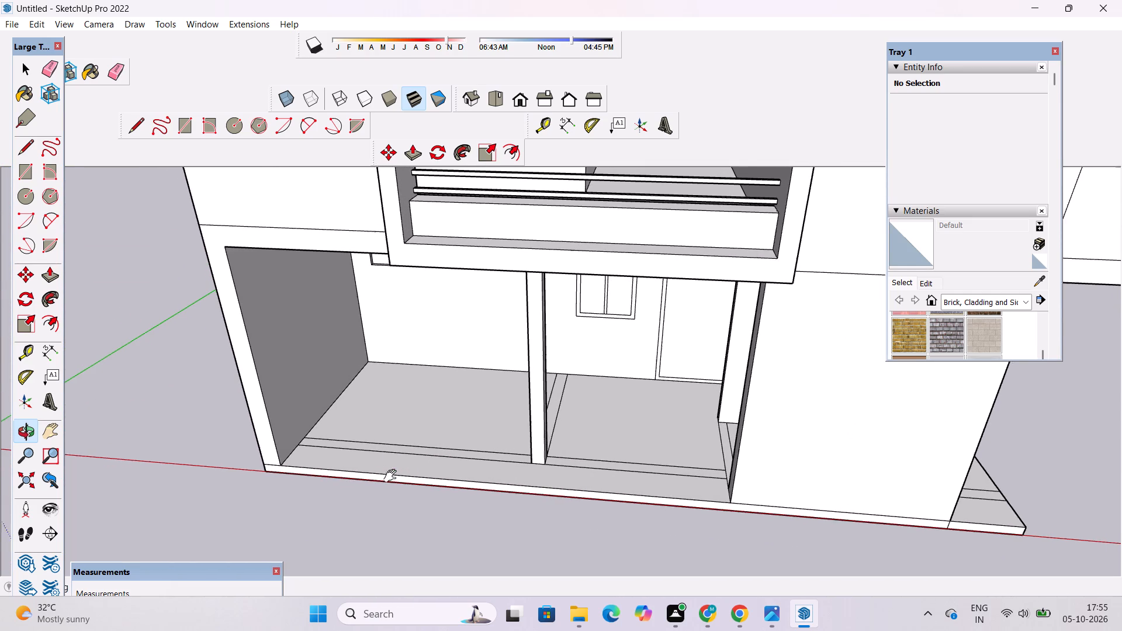
left_click_drag(393, 476, 424, 470, "shift")
Bring up the component library.
scroll(927, 254, "up", 1)
scroll(927, 254, "down", 4)
scroll(924, 115, "down", 1)
scroll(936, 165, "down", 2)
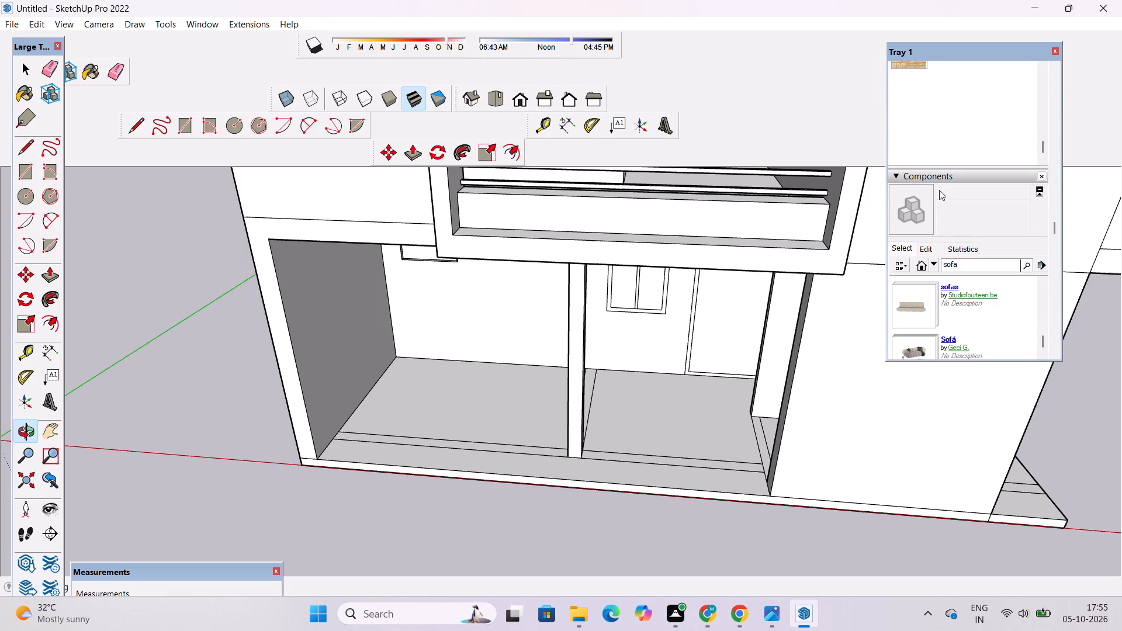
Browse the sofa models in the component library for one to place in the house.
scroll(923, 276, "down", 2)
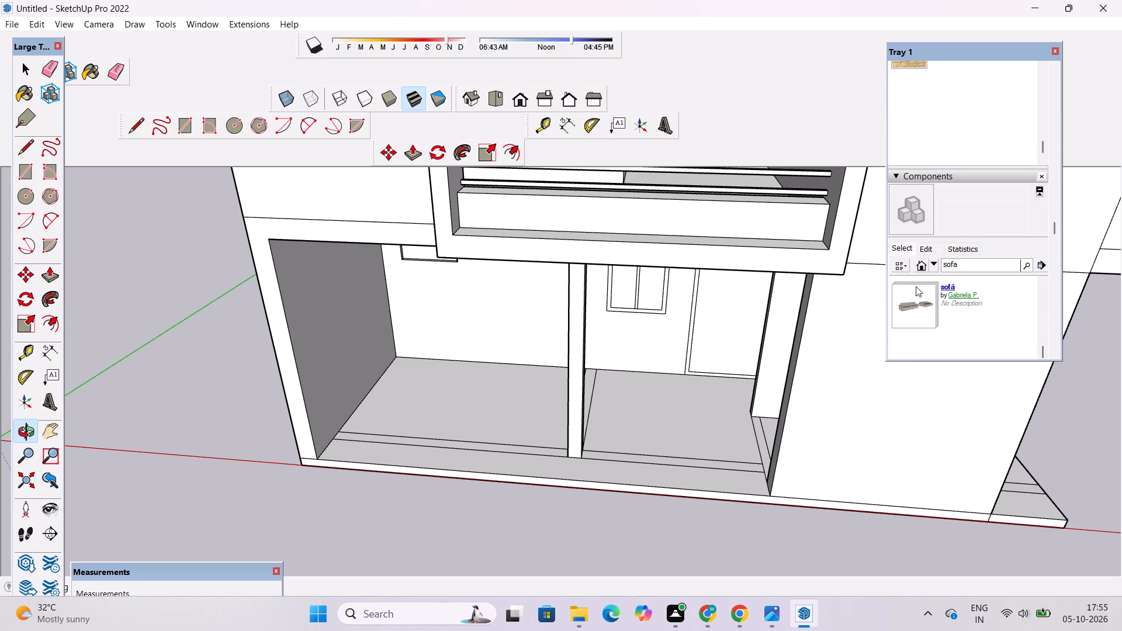
scroll(912, 309, "down", 1)
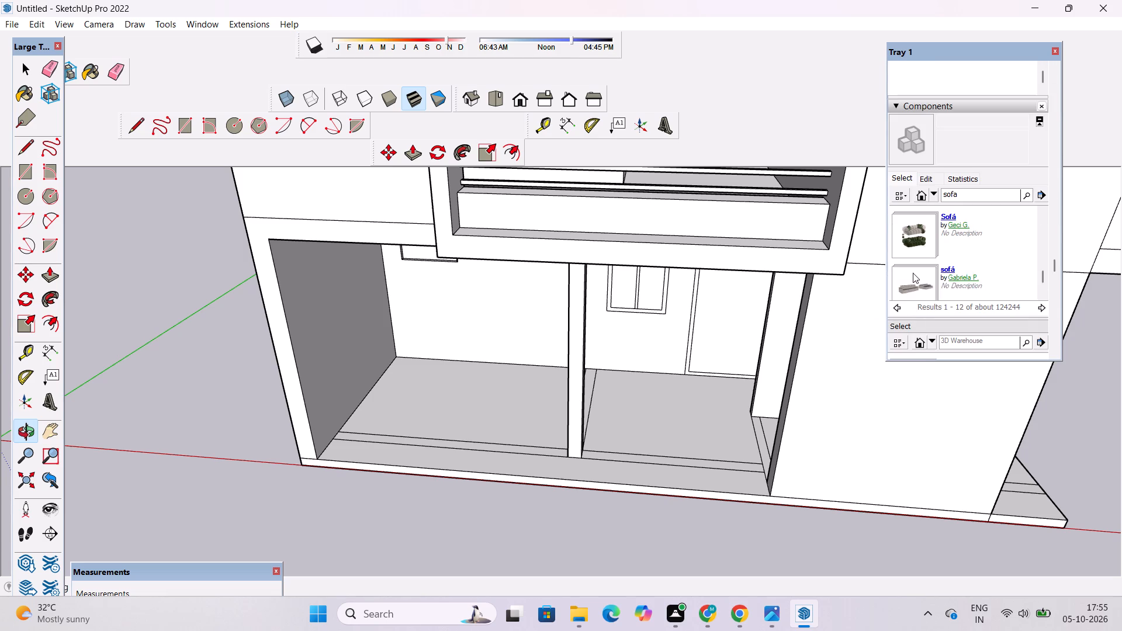
scroll(913, 273, "up", 3)
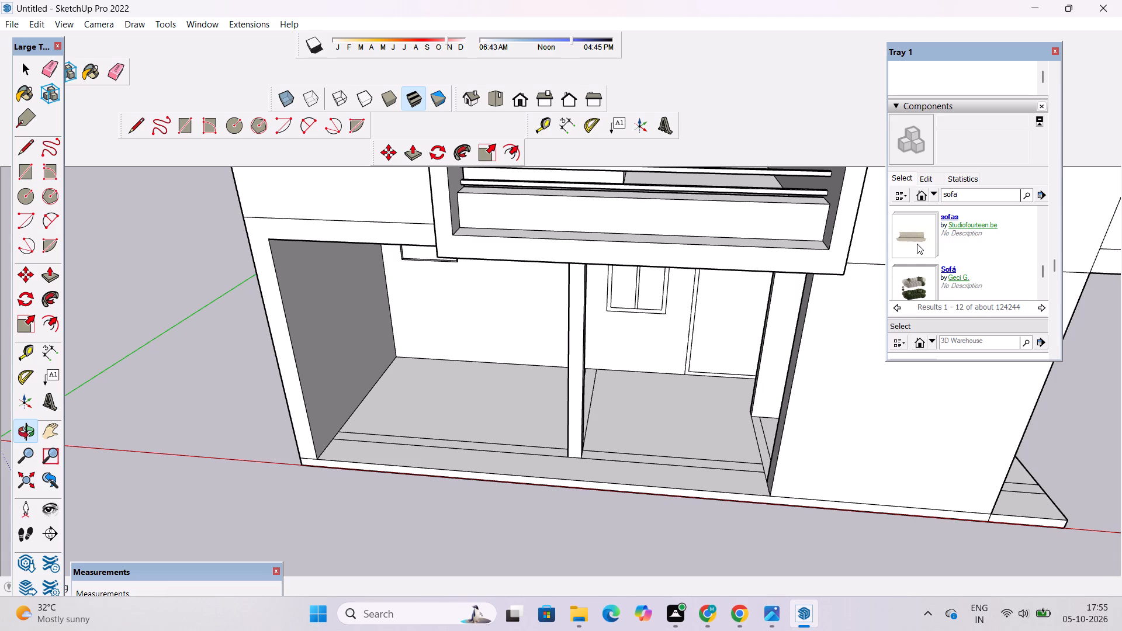
scroll(917, 244, "up", 5)
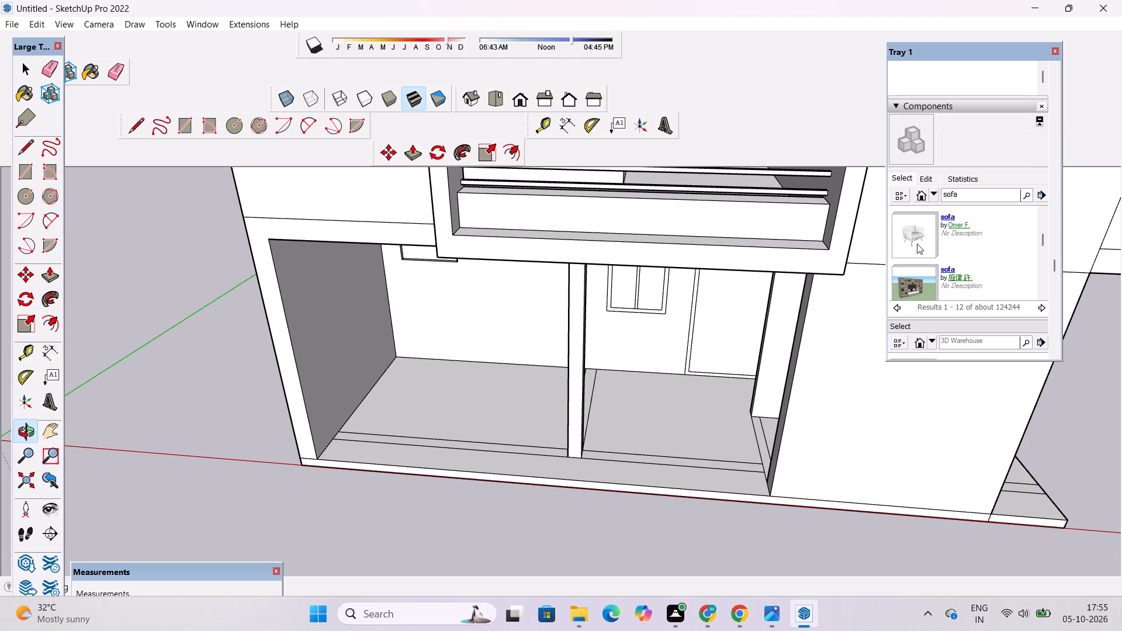
scroll(917, 244, "up", 2)
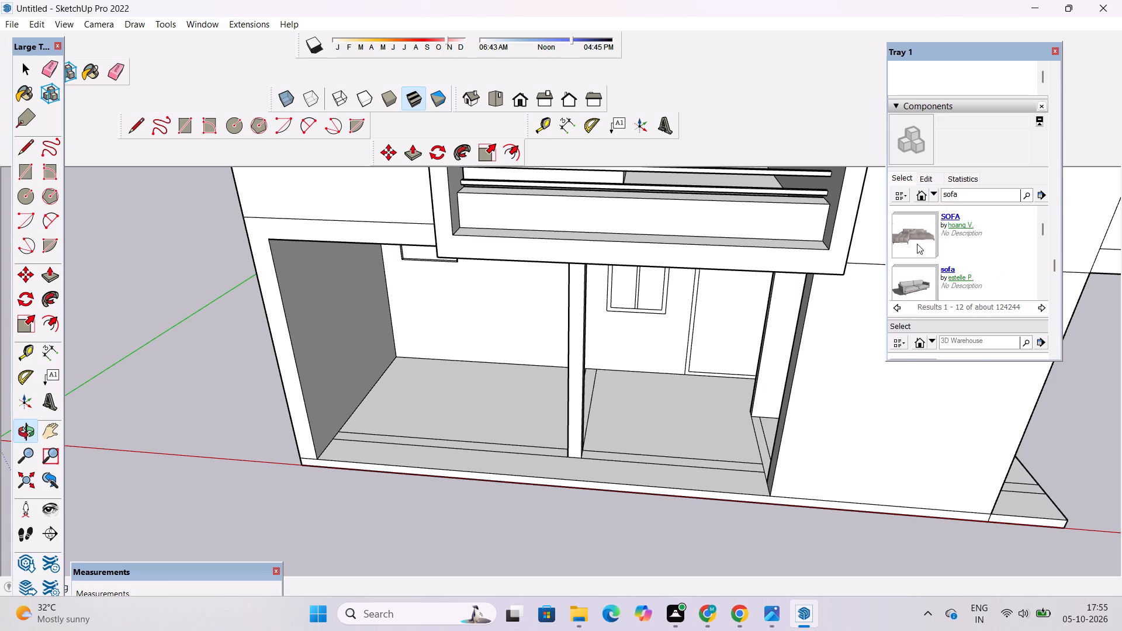
scroll(917, 244, "up", 3)
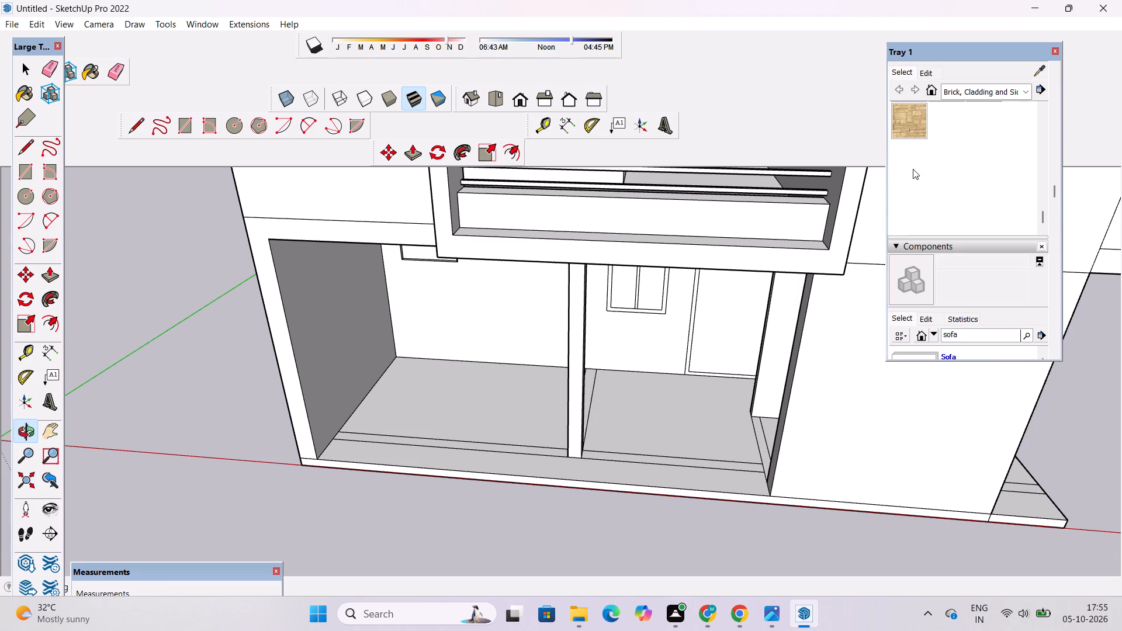
scroll(913, 169, "down", 2)
scroll(918, 233, "down", 2)
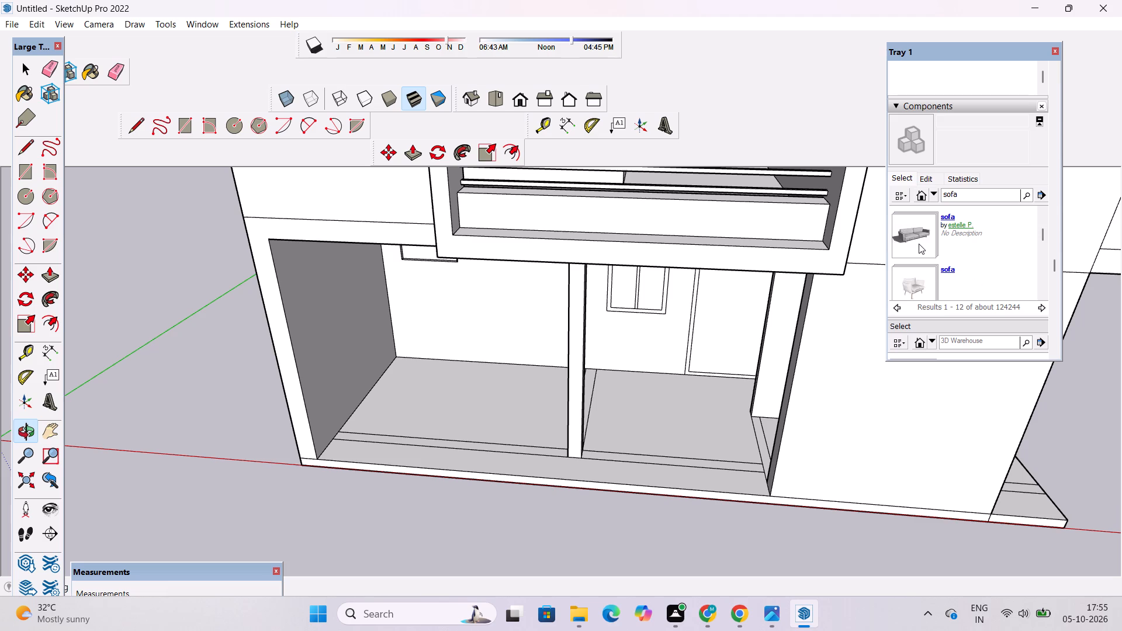
scroll(919, 244, "down", 2)
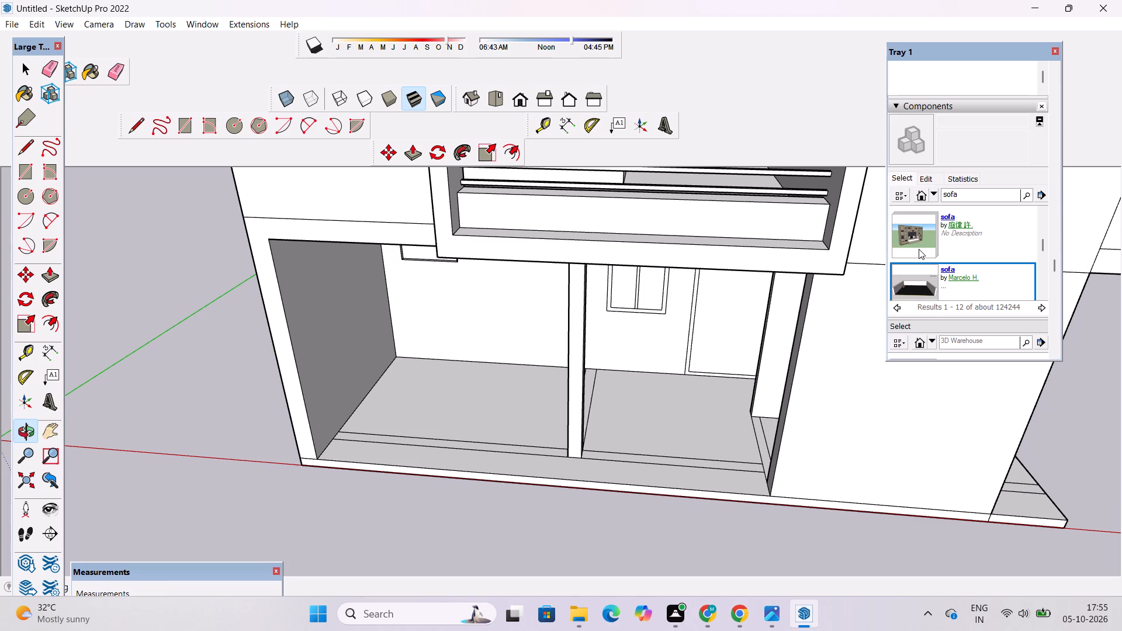
scroll(919, 256, "down", 1)
double_click(917, 242)
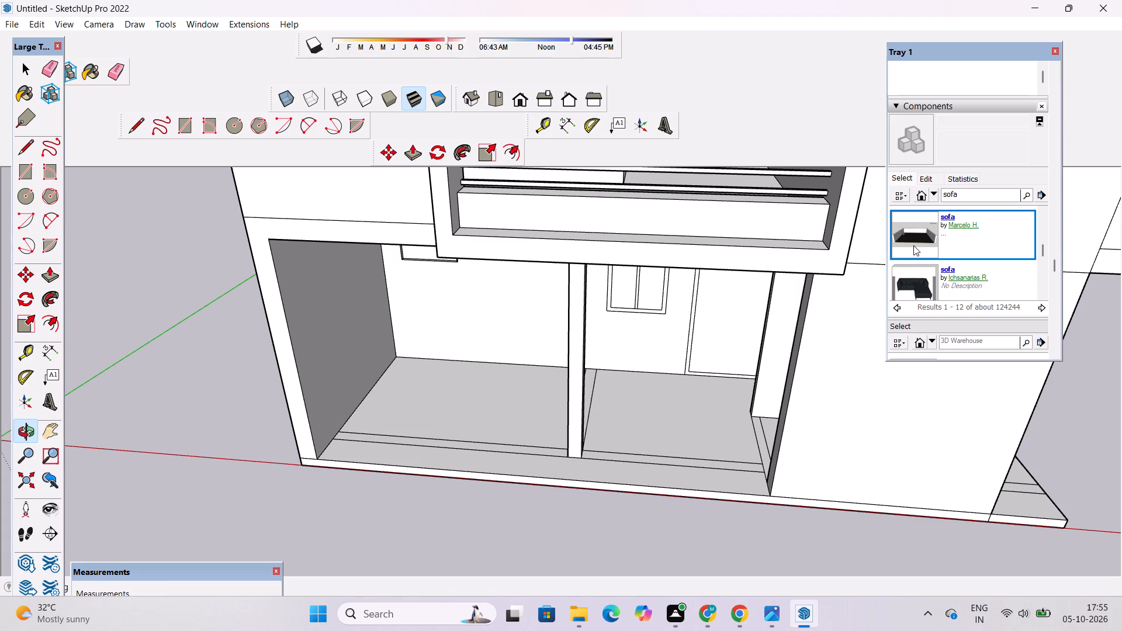
Erase the leftover edges crossing the side porch slab in the doorway, at the pier's corner and near the front end.
key("o")
scroll(912, 249, "down", 1)
scroll(577, 332, "down", 14)
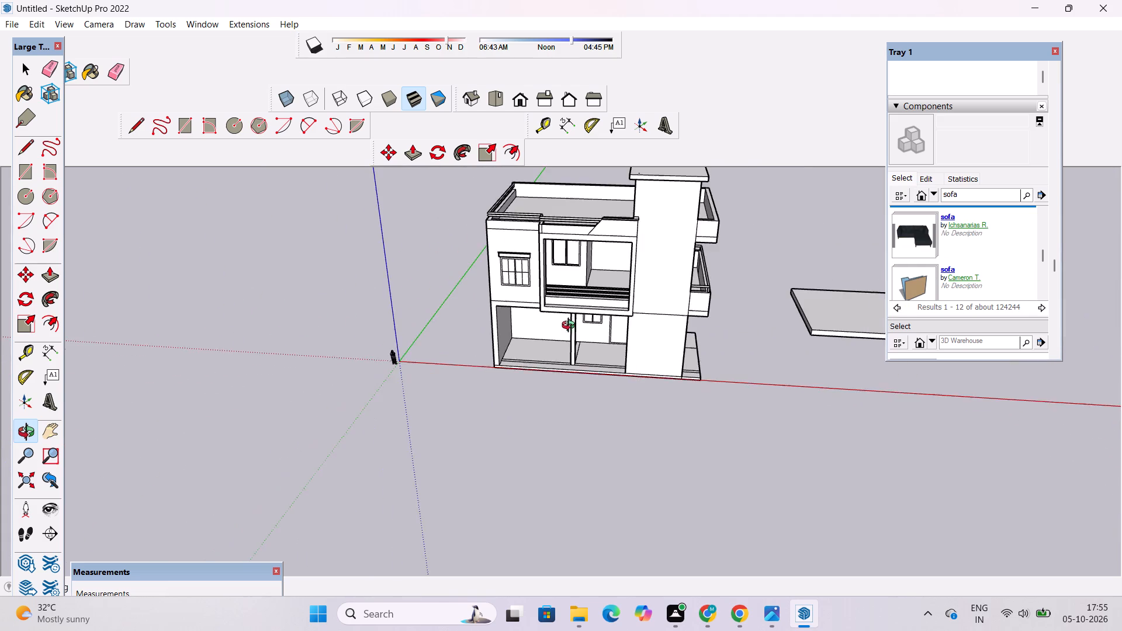
left_click_drag(571, 311, 565, 383, "shift")
left_click_drag(560, 401, 591, 319)
scroll(599, 312, "up", 3)
left_click_drag(695, 324, 568, 337)
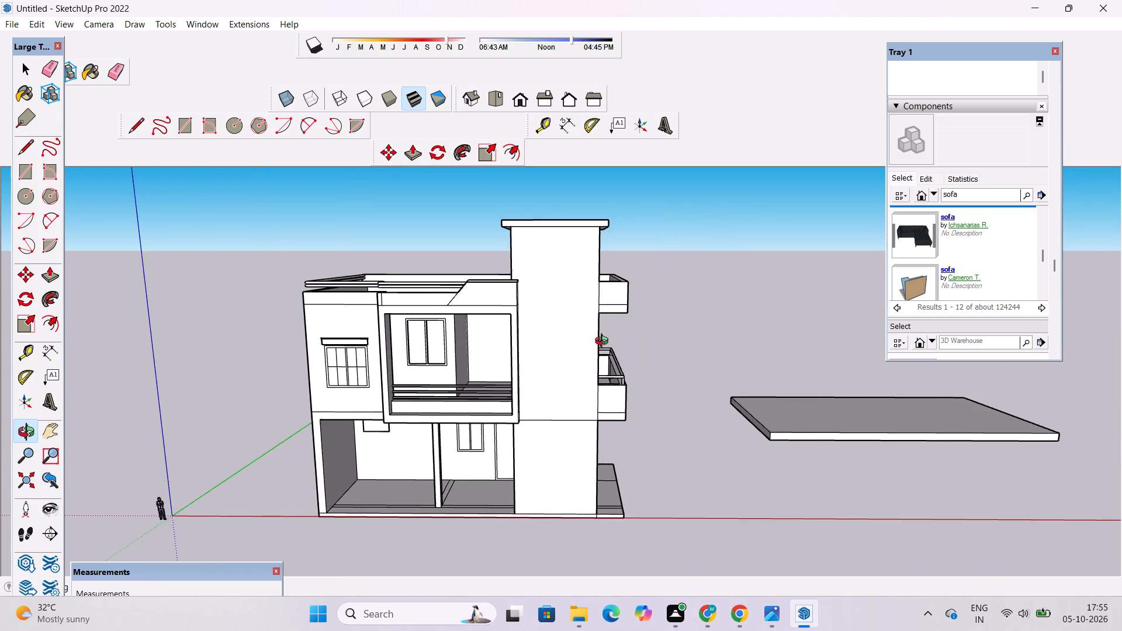
left_click_drag(604, 342, 428, 366)
scroll(579, 370, "up", 4)
left_click_drag(605, 383, 470, 394)
scroll(520, 407, "up", 3)
left_click_drag(521, 404, 497, 363, "shift")
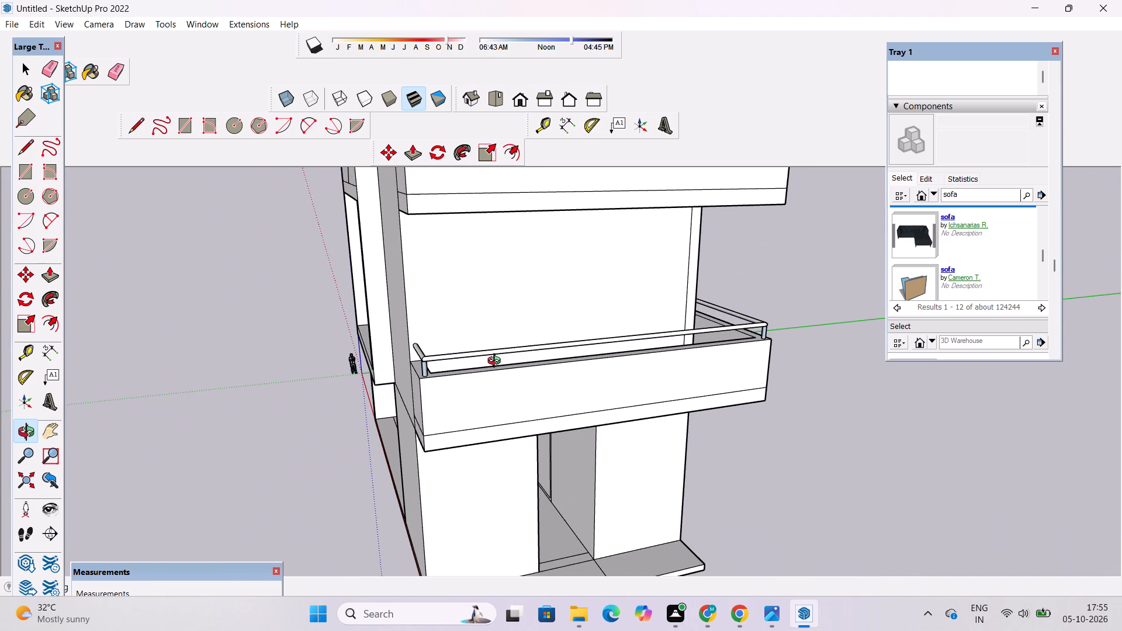
scroll(486, 369, "down", 6)
left_click_drag(601, 417, 580, 418)
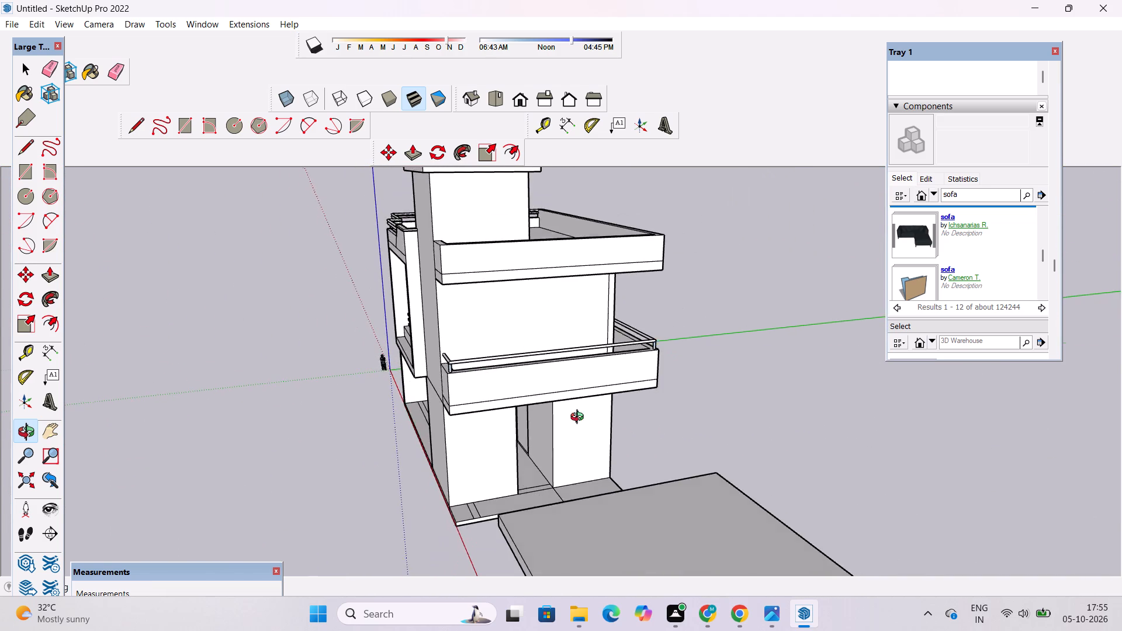
left_click_drag(580, 418, 801, 460)
left_click_drag(707, 467, 584, 447, "shift")
scroll(513, 452, "up", 8)
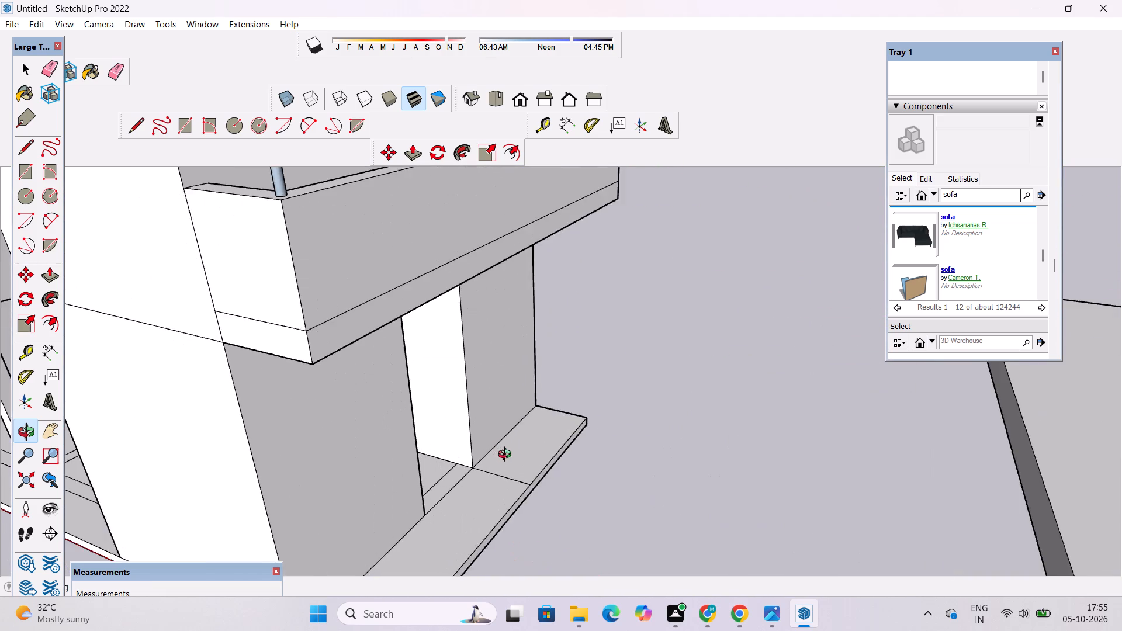
left_click_drag(503, 461, 442, 480, "shift")
key("e")
scroll(437, 476, "up", 4)
left_click_drag(445, 438, 467, 483)
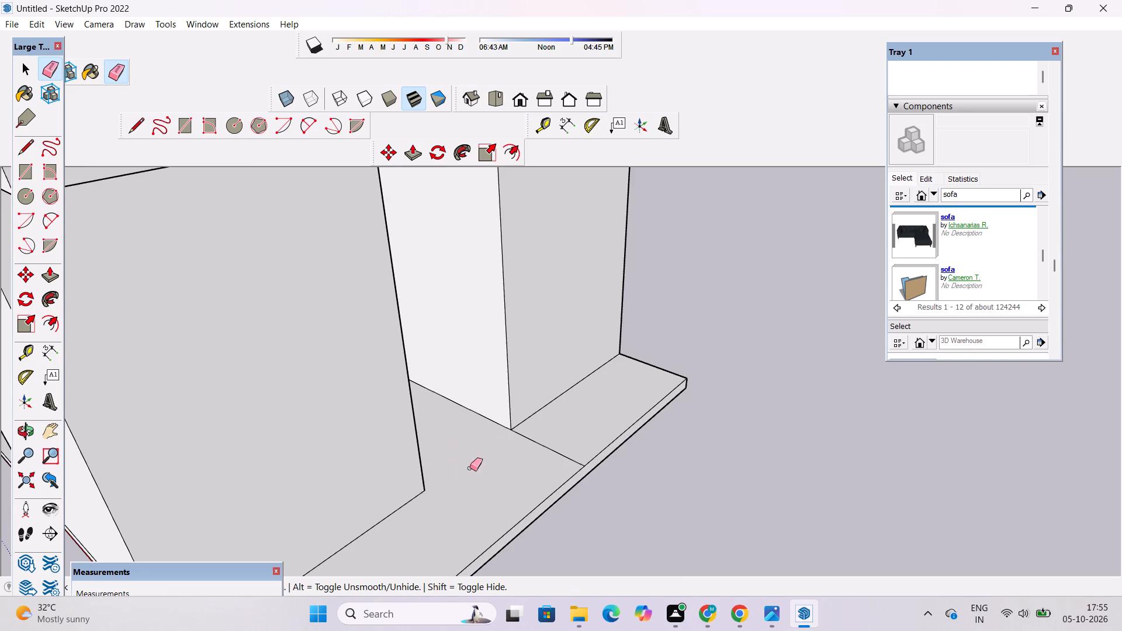
scroll(451, 445, "down", 7)
left_click_drag(518, 446, 500, 456)
scroll(414, 500, "up", 3)
left_click_drag(409, 510, 400, 527)
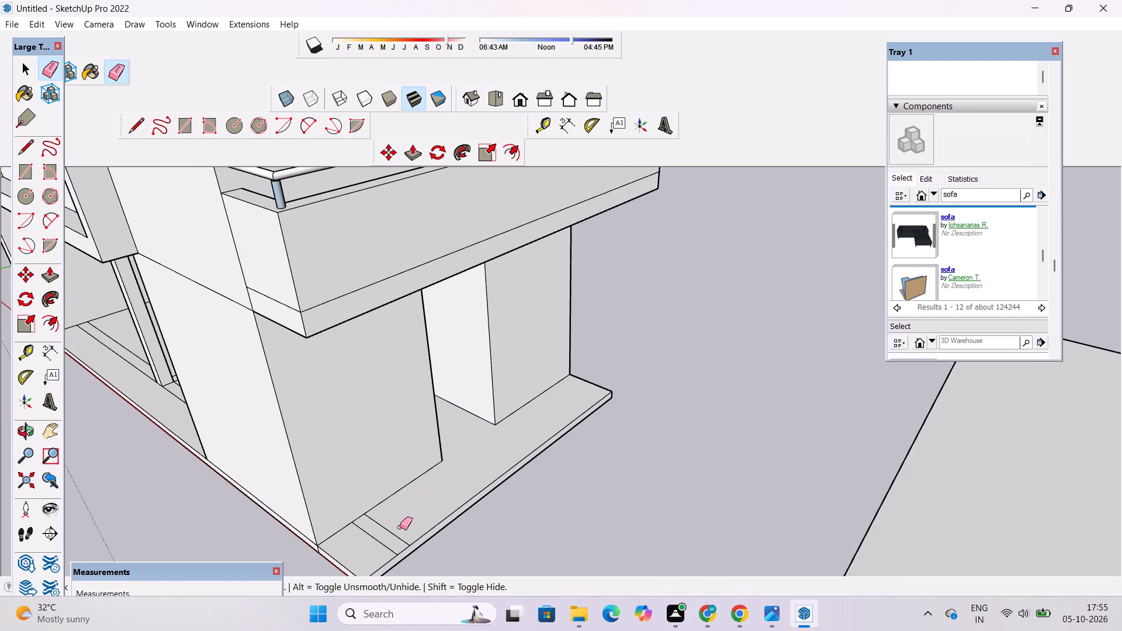
left_click_drag(400, 527, 369, 554)
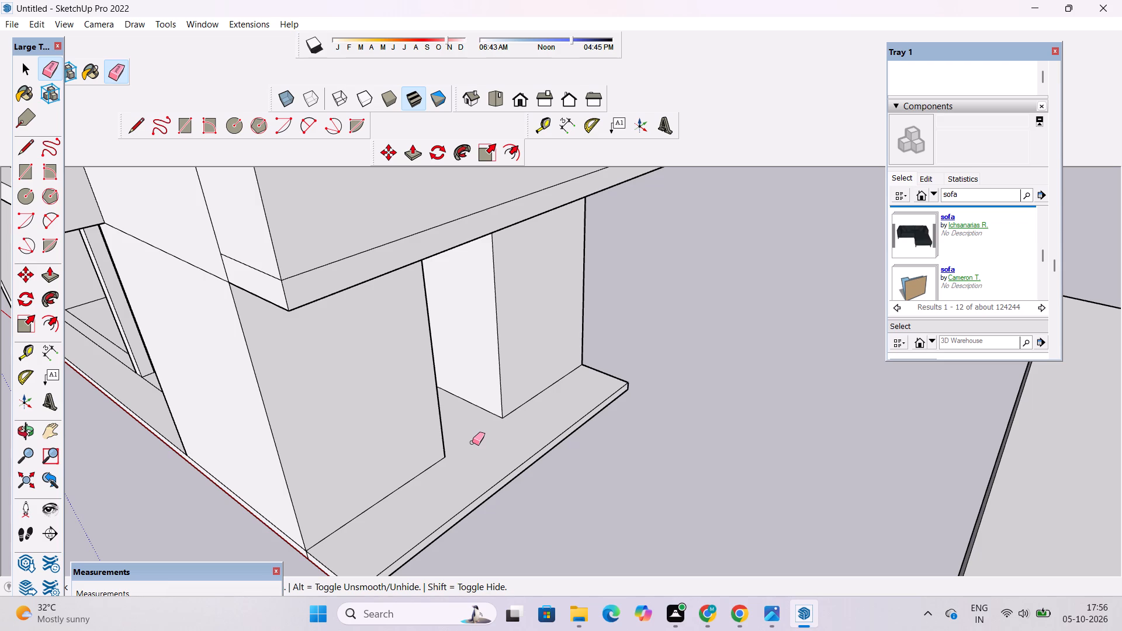
Place a guide line 2' inward from the long outer edge of the side porch slab.
scroll(473, 443, "down", 3)
key("space")
type("t")
scroll(481, 445, "up", 2)
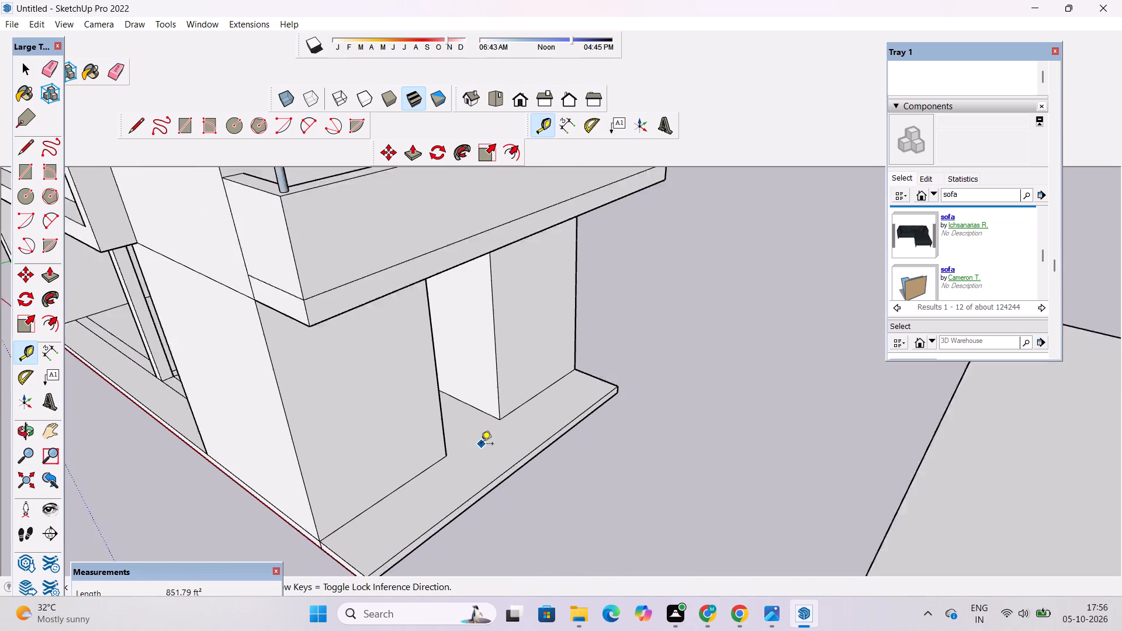
scroll(481, 445, "up", 1)
left_click(521, 464)
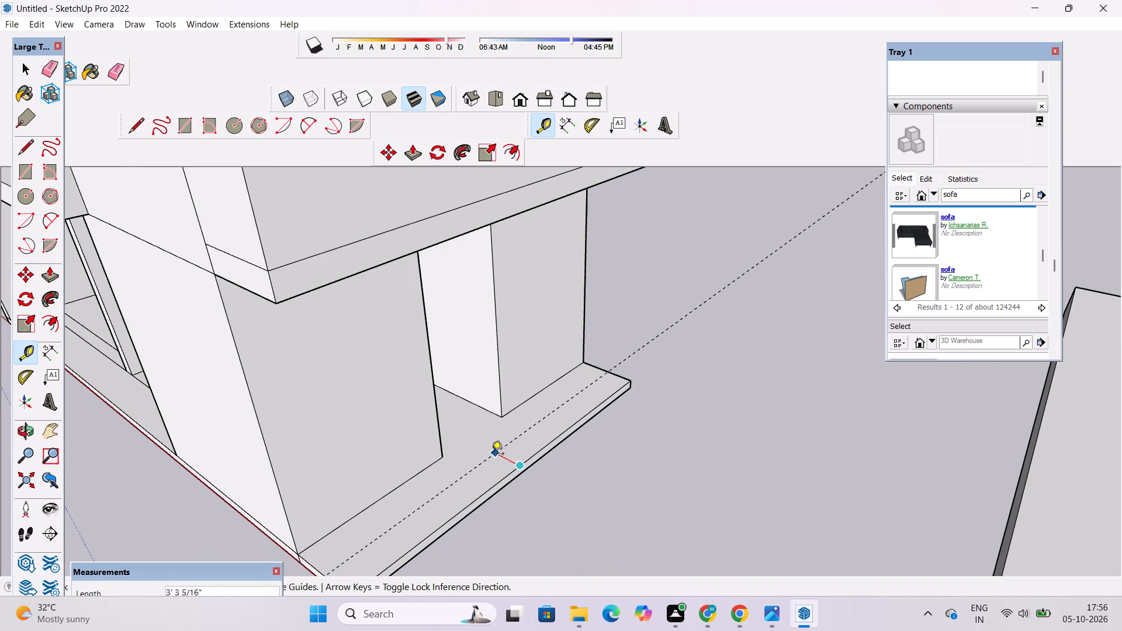
key("2")
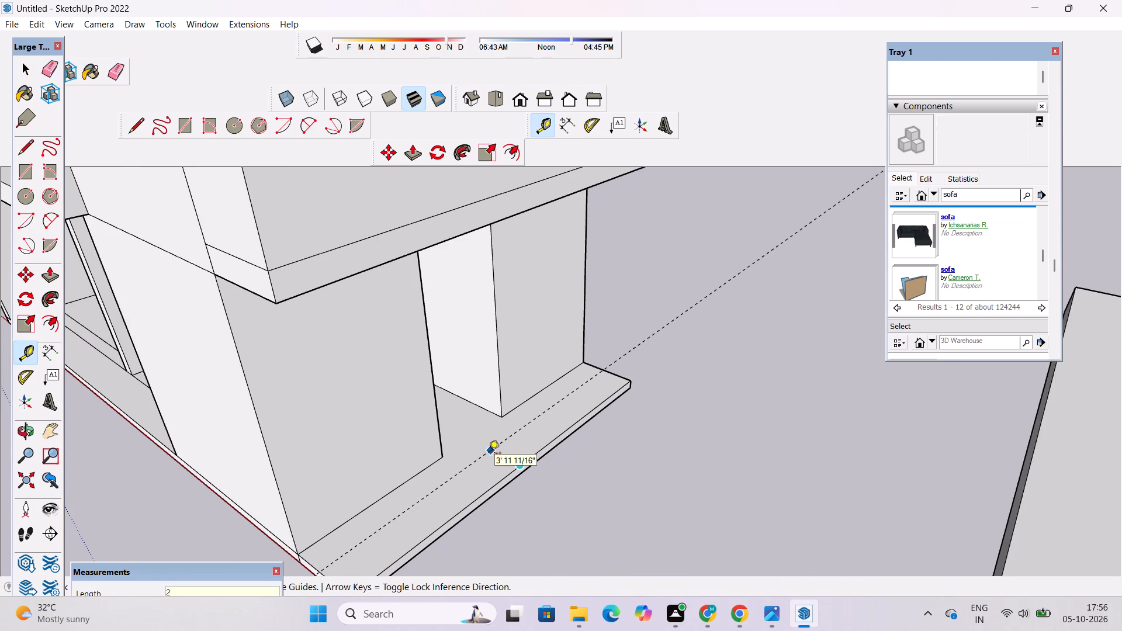
key("apostrophe")
key("Return")
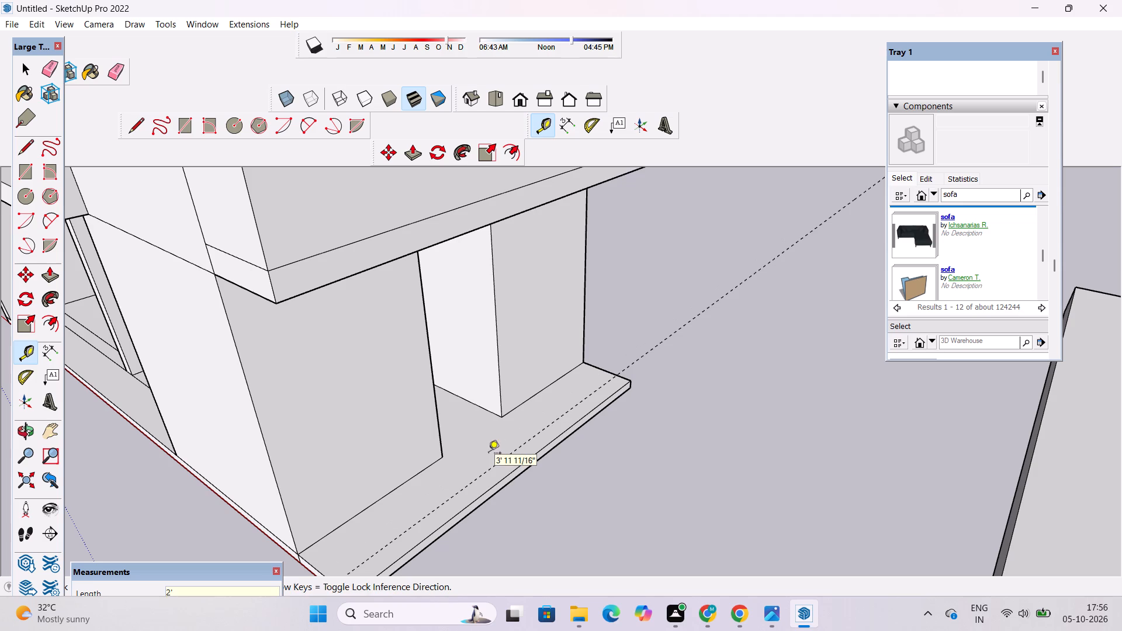
Place a second guide line 2' inward from the short rear edge of the side porch slab.
key("l")
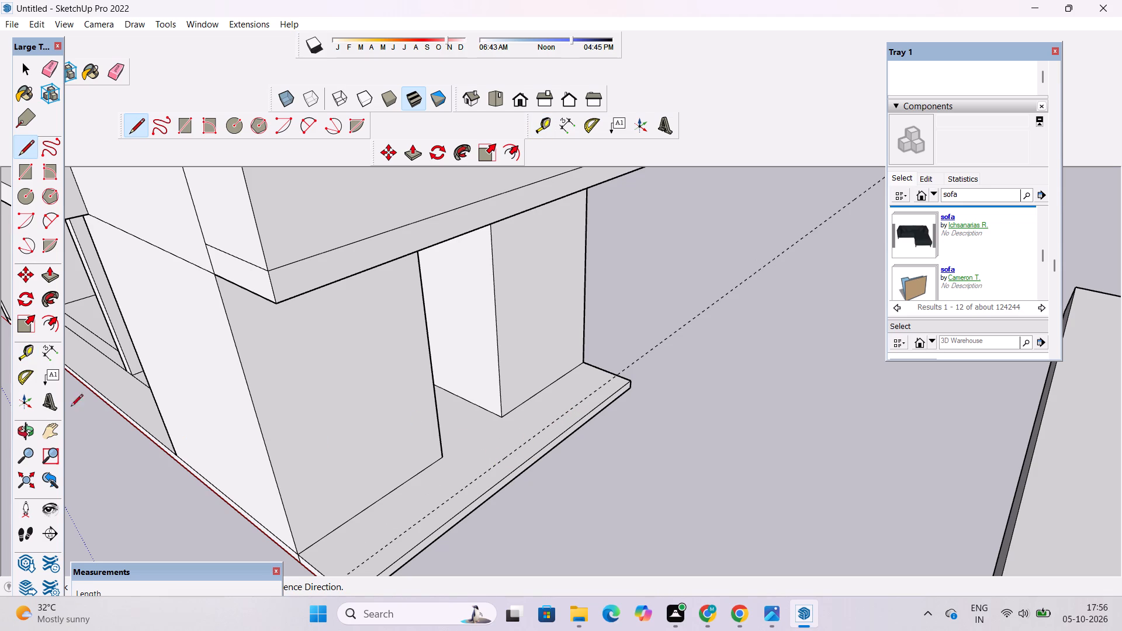
left_click(30, 360)
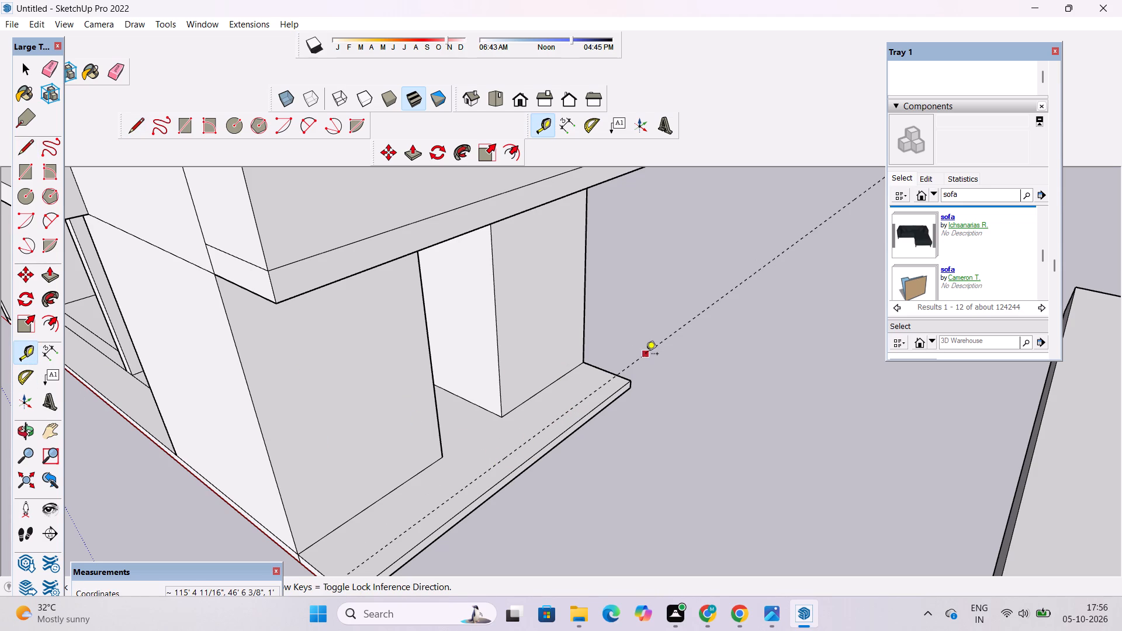
scroll(598, 366, "up", 4)
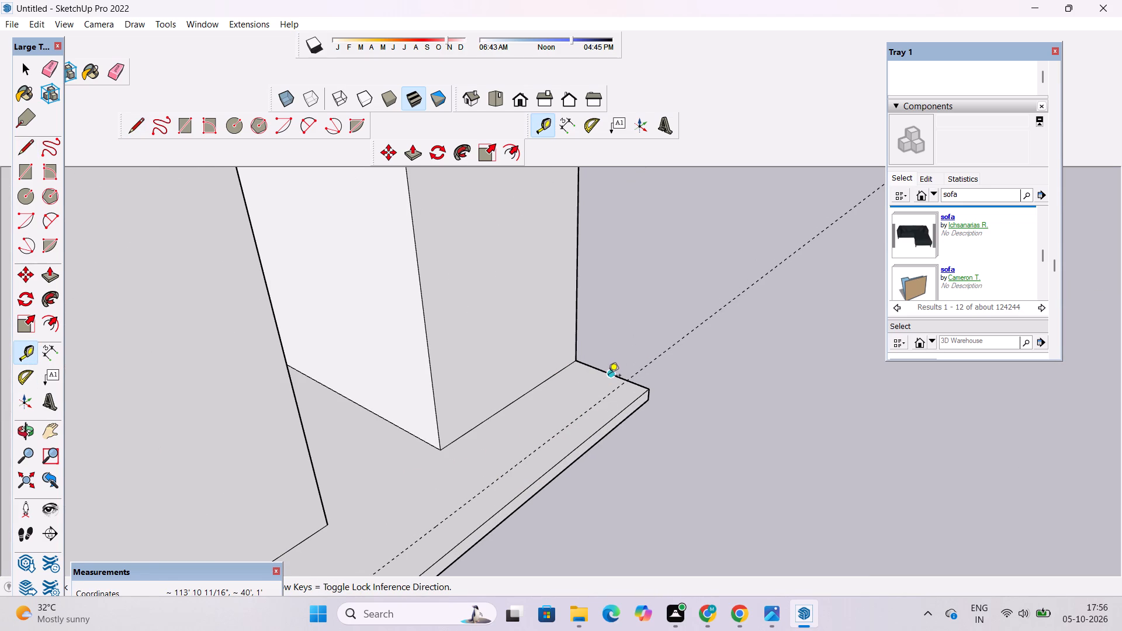
left_click(608, 376)
type("2'")
key("Return")
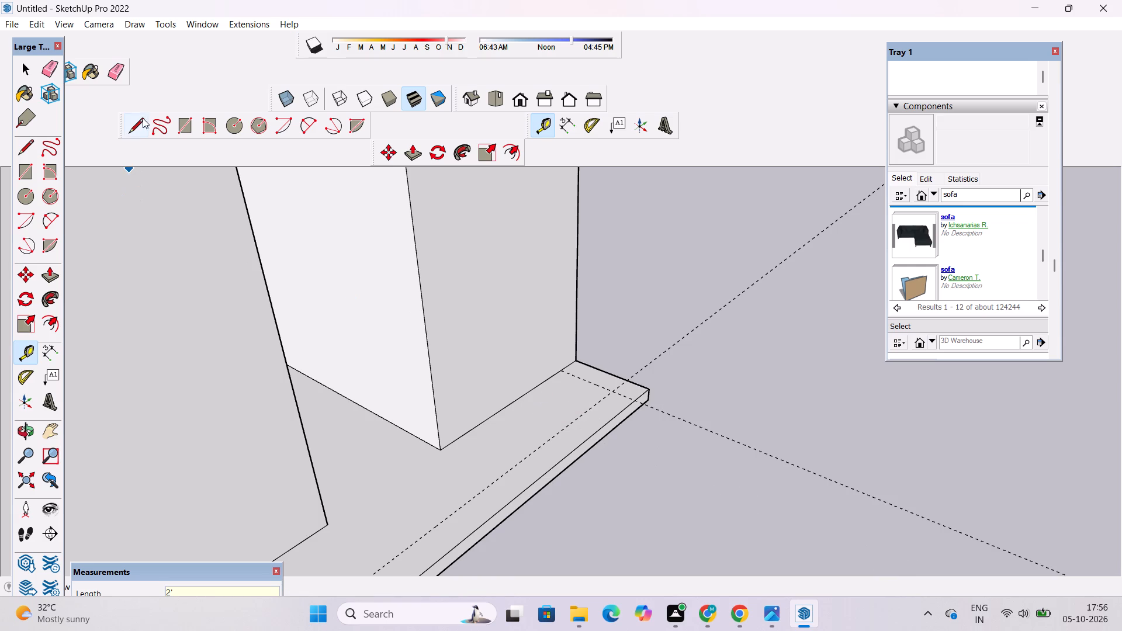
Draw lines along both guides on the side porch slab, from the wall to their crossing and on to the front edge.
left_click(133, 123)
left_click(561, 372)
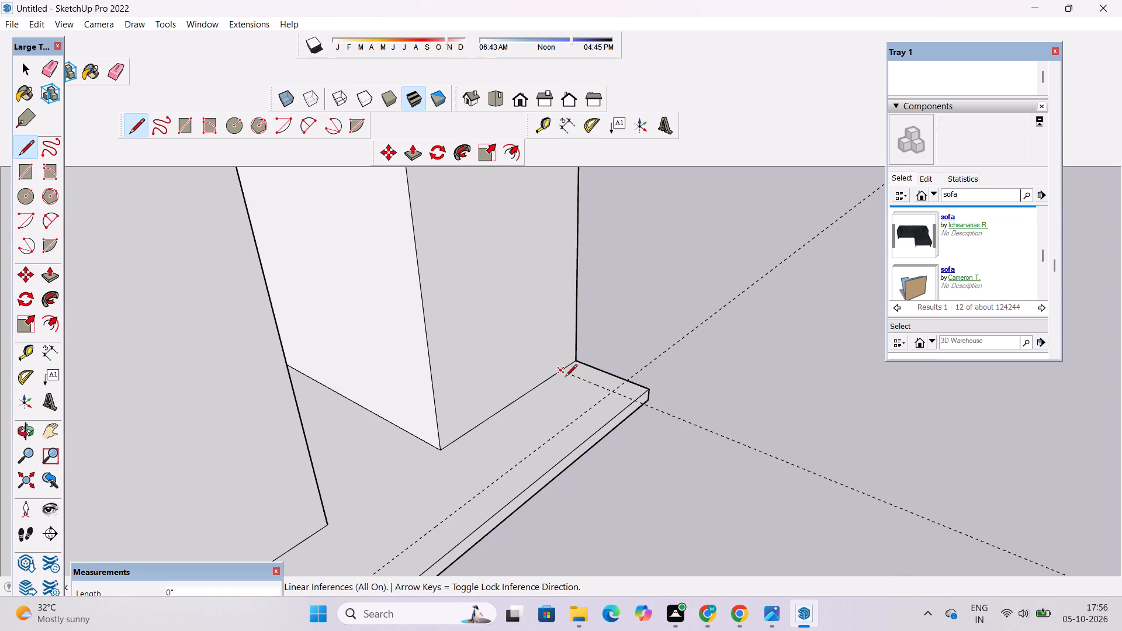
left_click(612, 392)
scroll(615, 380, "down", 12)
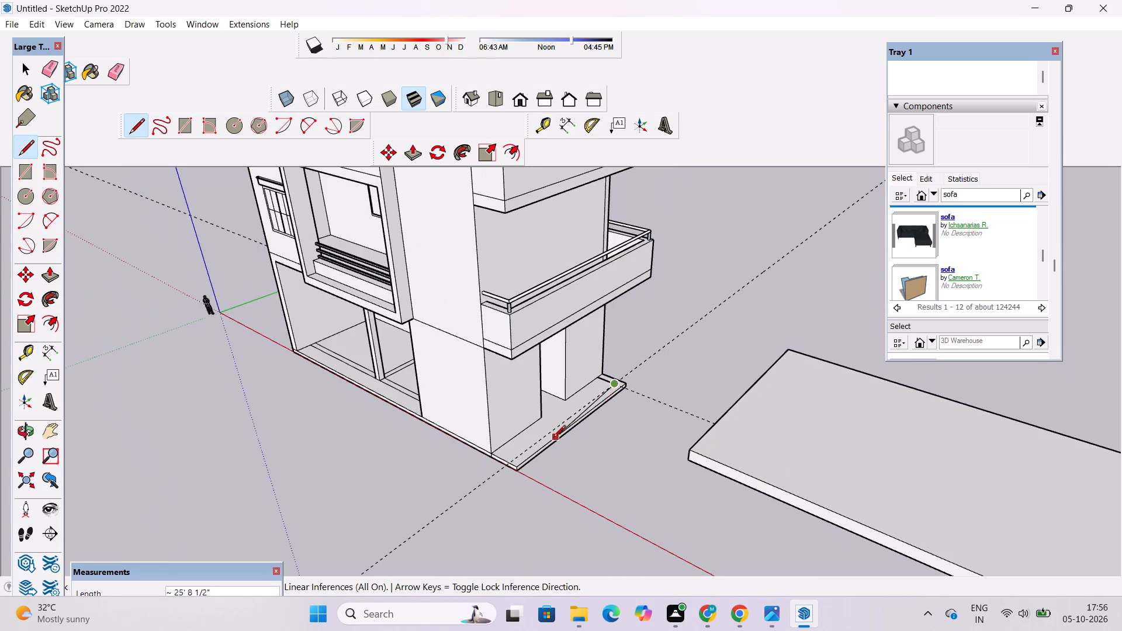
scroll(553, 438, "up", 9)
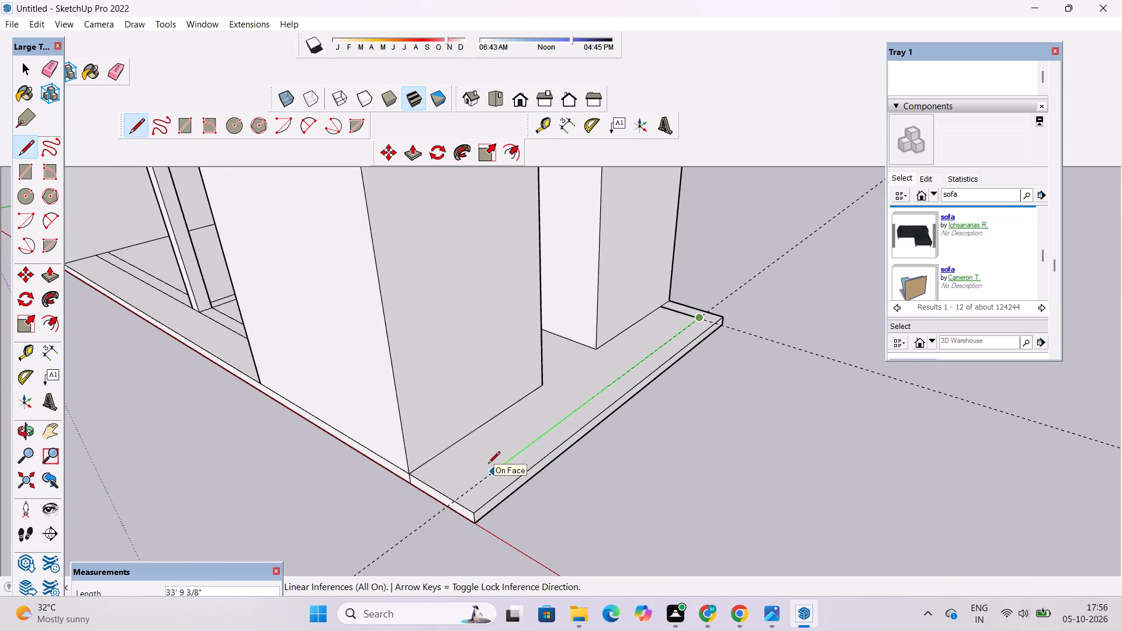
scroll(470, 482, "down", 6)
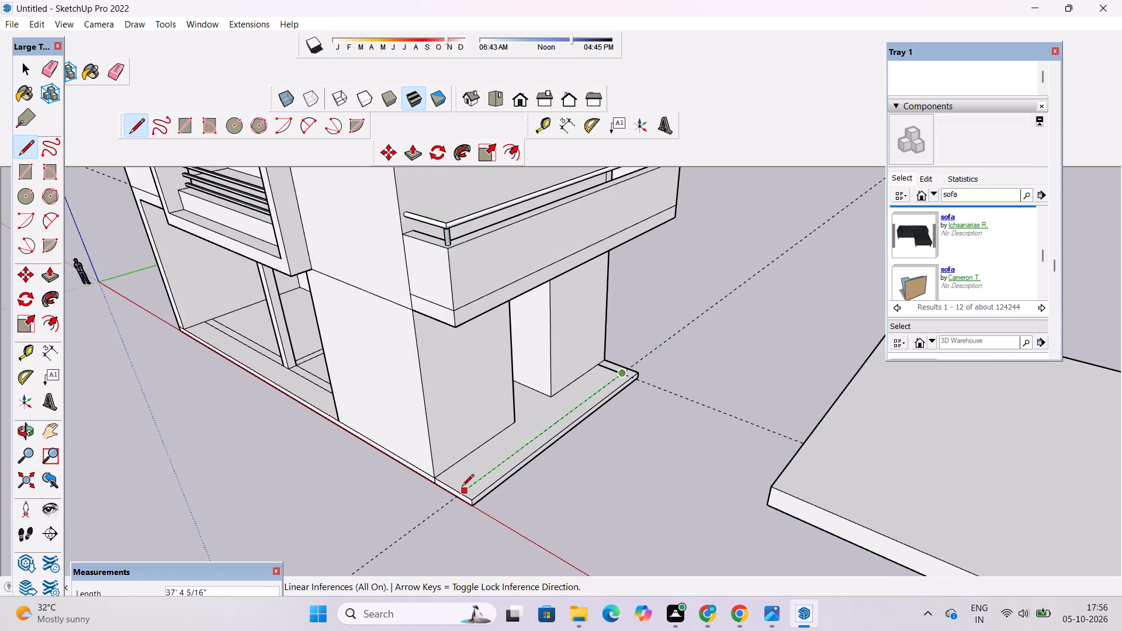
scroll(462, 487, "up", 6)
left_click(459, 498)
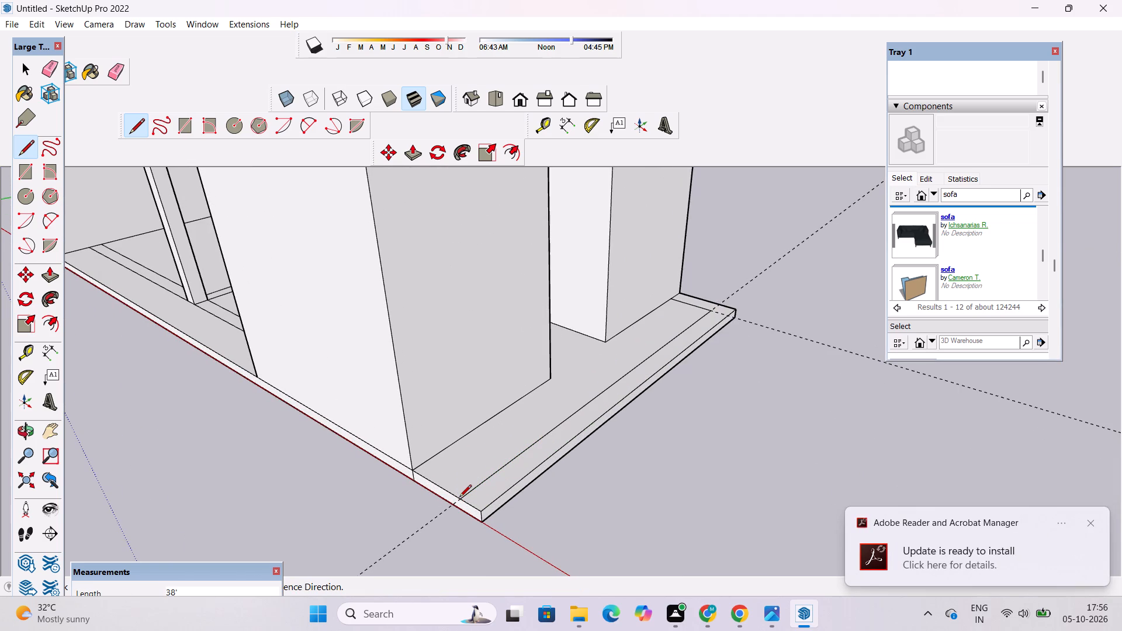
key("space")
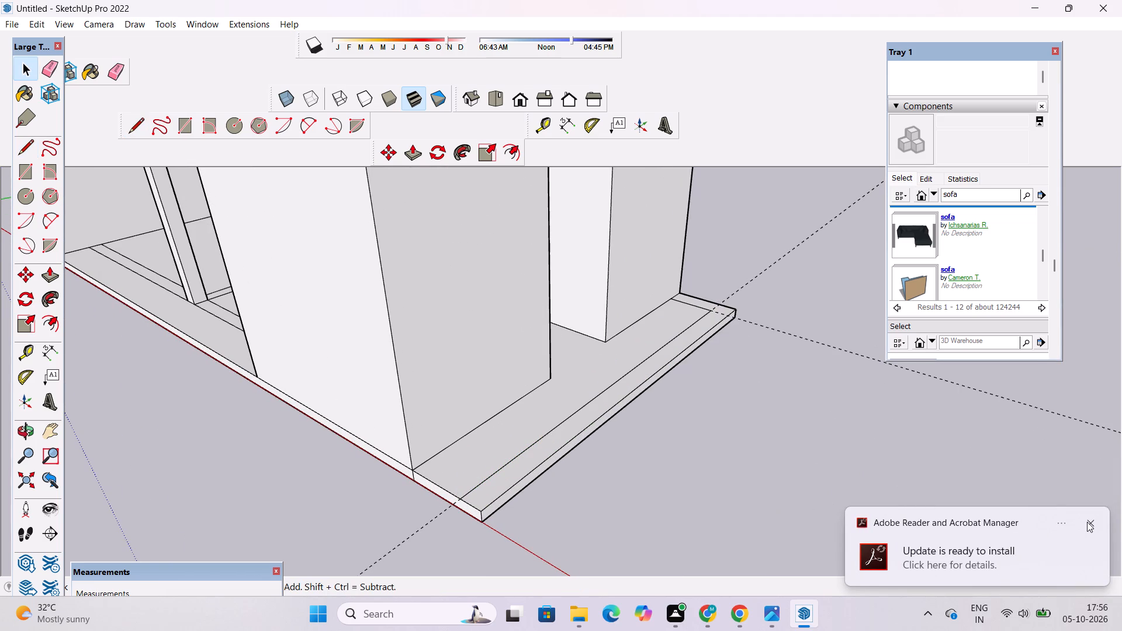
left_click(1088, 522)
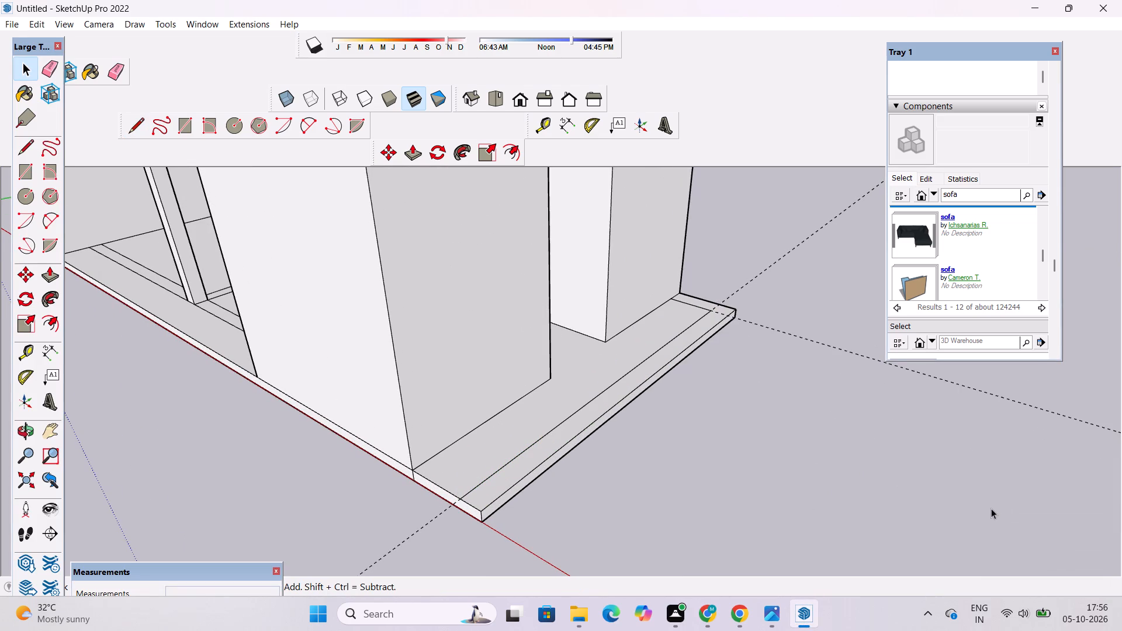
Examine the new border on the side porch slab and how it meets the house's front and ground-floor bays.
scroll(484, 507, "down", 3)
key("o")
scroll(496, 481, "down", 5)
left_click_drag(492, 533, 520, 490)
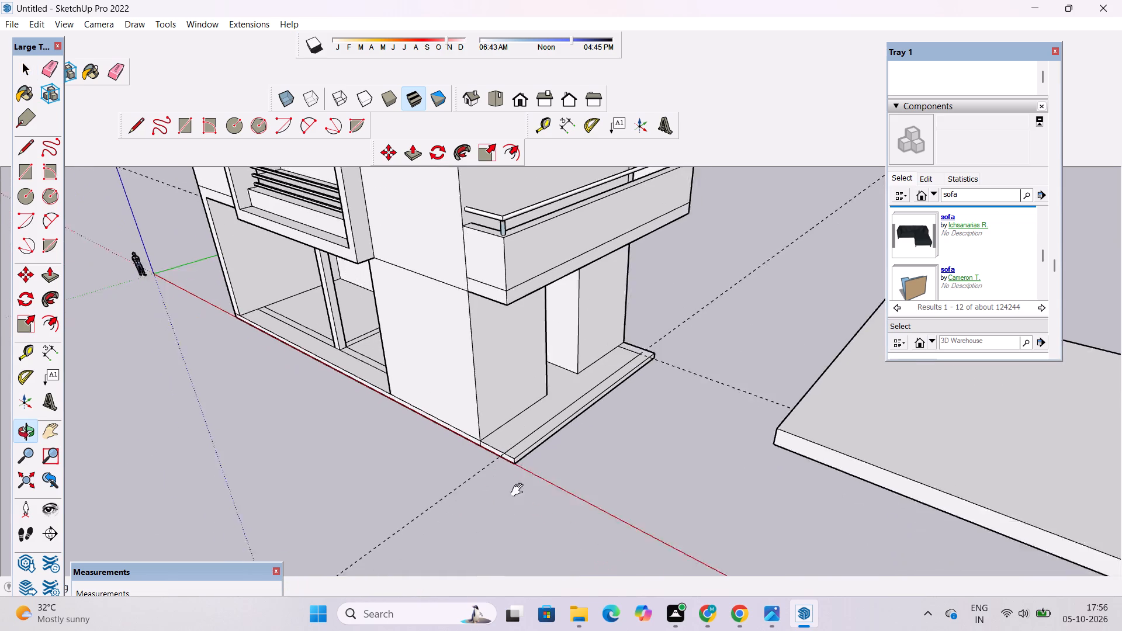
left_click_drag(520, 490, 538, 464)
scroll(444, 453, "up", 1)
left_click_drag(501, 462, 520, 462)
left_click_drag(395, 462, 580, 447)
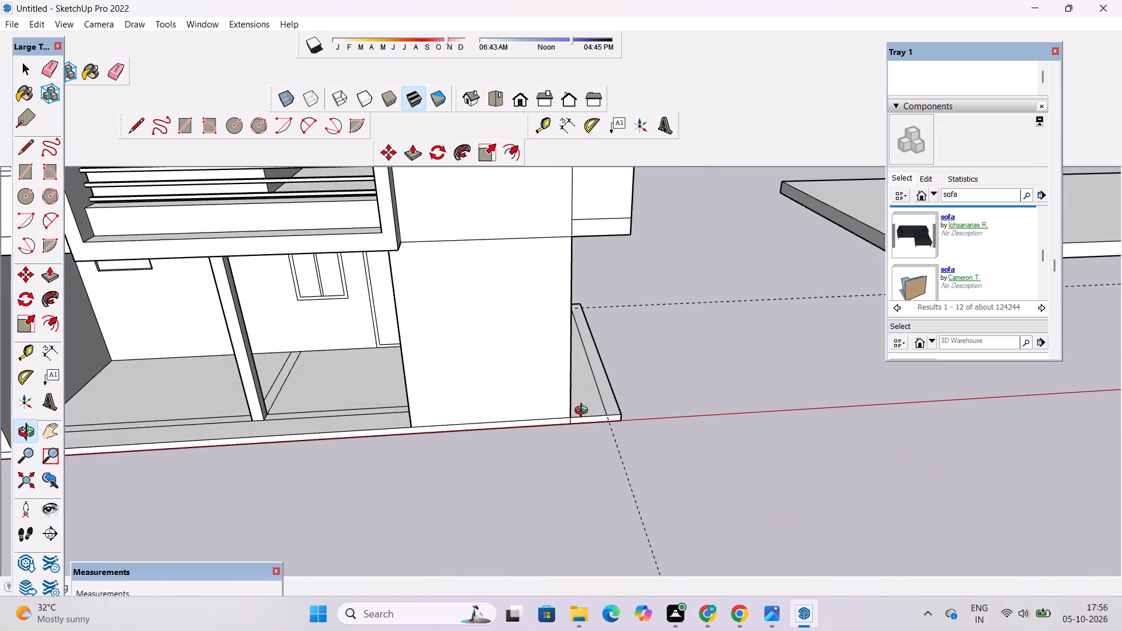
scroll(584, 411, "down", 3)
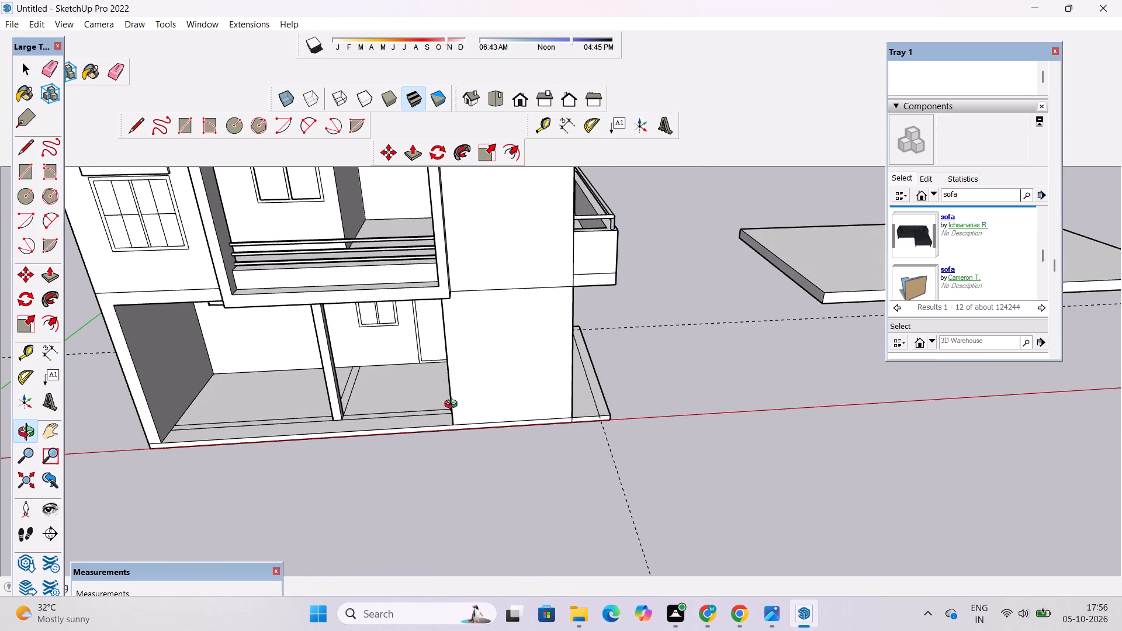
Erase the short vertical edge on the slab's front face below the outer corner of the front wall.
scroll(453, 405, "down", 5)
left_click_drag(475, 462, 507, 452, "shift")
left_click_drag(462, 439, 643, 419)
scroll(505, 435, "up", 9)
left_click_drag(566, 435, 486, 445)
left_click_drag(482, 439, 515, 468, "shift")
scroll(545, 455, "up", 3)
left_click_drag(592, 467, 524, 453)
key("e")
scroll(598, 415, "up", 4)
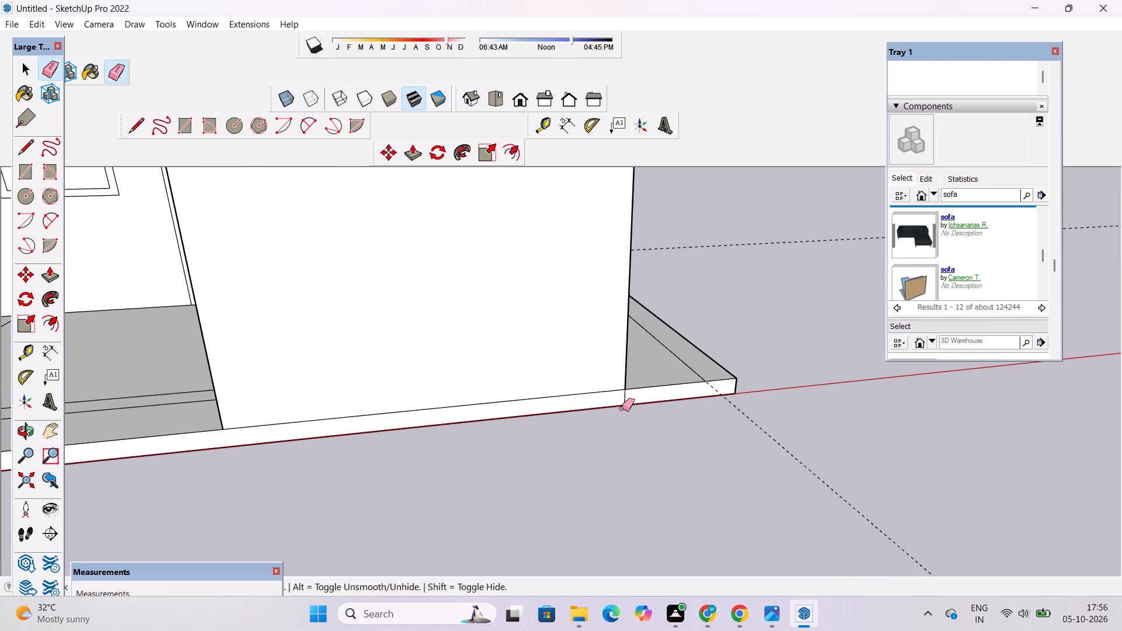
left_click(625, 398)
Push/Pull the long front face of the ground-floor slab outward by 1.5'.
key("o")
scroll(575, 416, "down", 5)
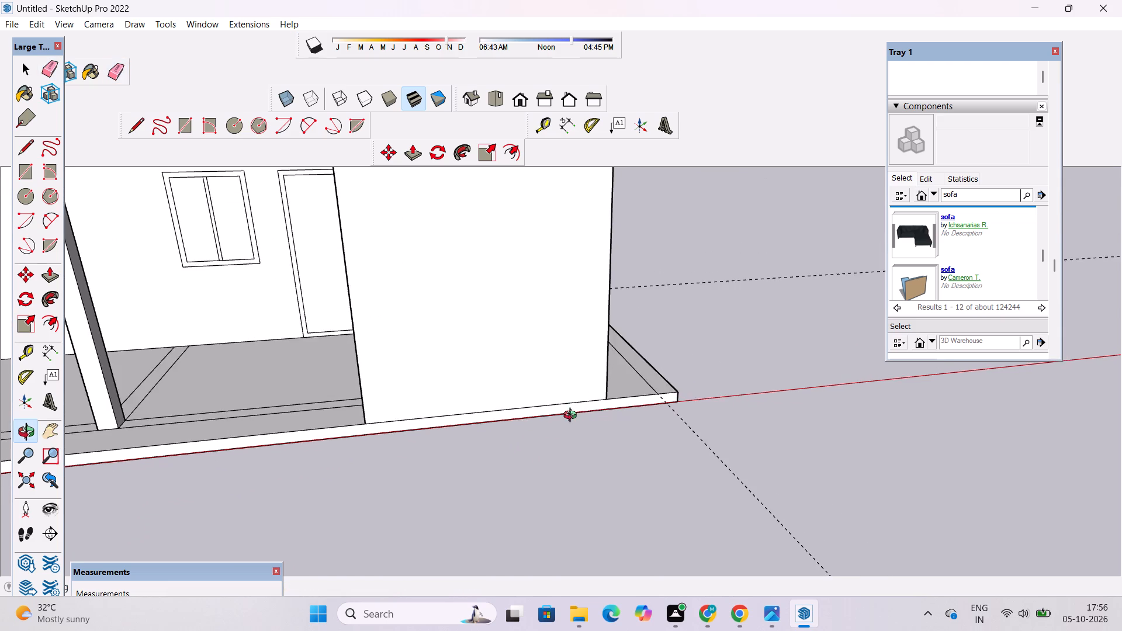
left_click_drag(341, 502, 398, 524)
scroll(408, 524, "down", 6)
left_click_drag(368, 547, 386, 474, "shift")
left_click_drag(332, 477, 456, 455)
scroll(457, 451, "down", 6)
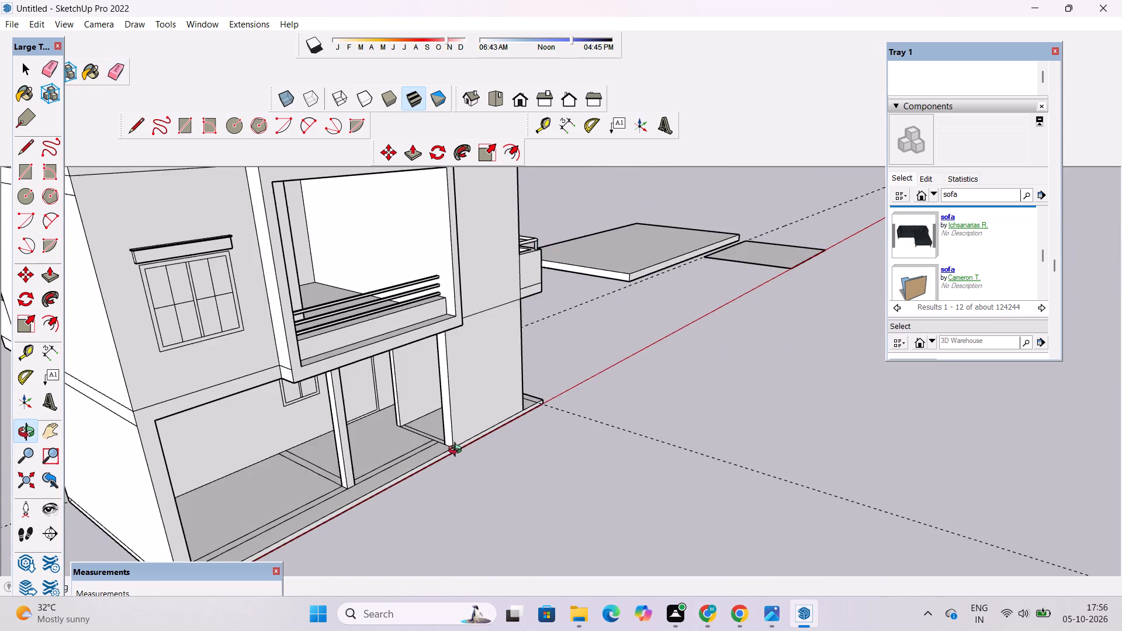
left_click_drag(438, 541, 460, 463, "shift")
left_click_drag(437, 462, 423, 462)
scroll(398, 455, "up", 3)
left_click_drag(396, 453, 368, 462, "shift")
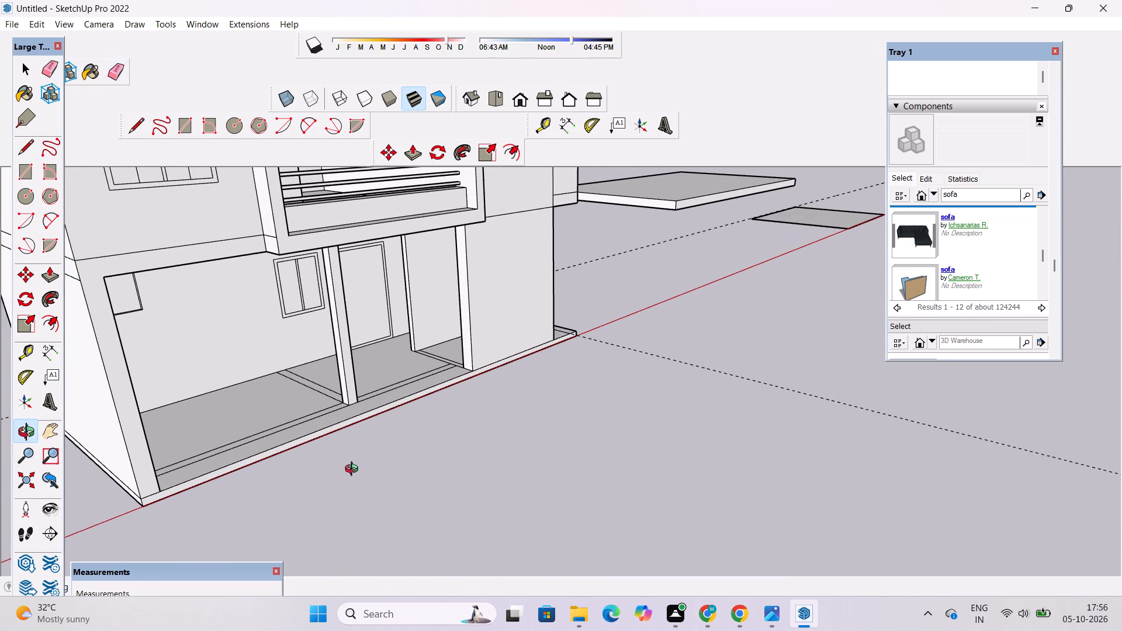
key("p")
scroll(351, 444, "up", 3)
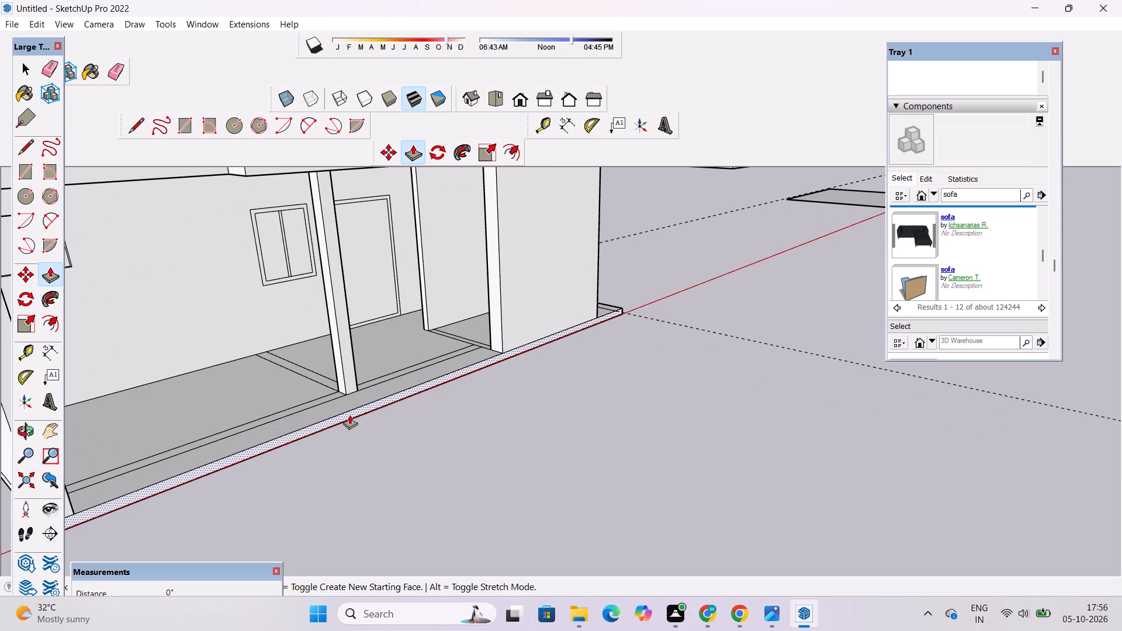
left_click(349, 415)
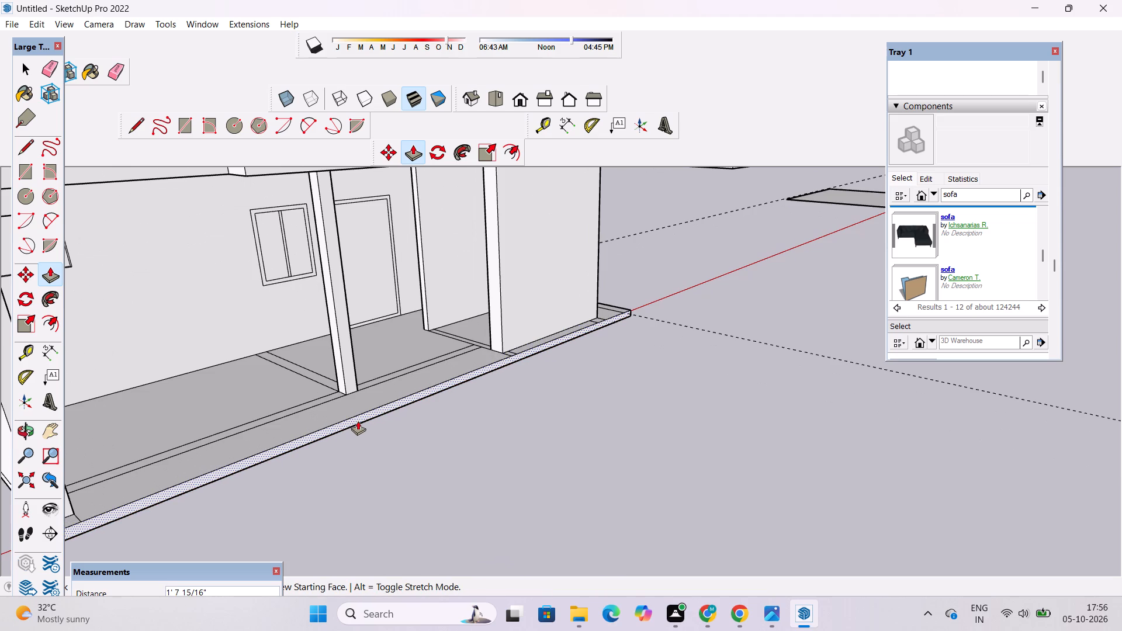
scroll(358, 421, "down", 4)
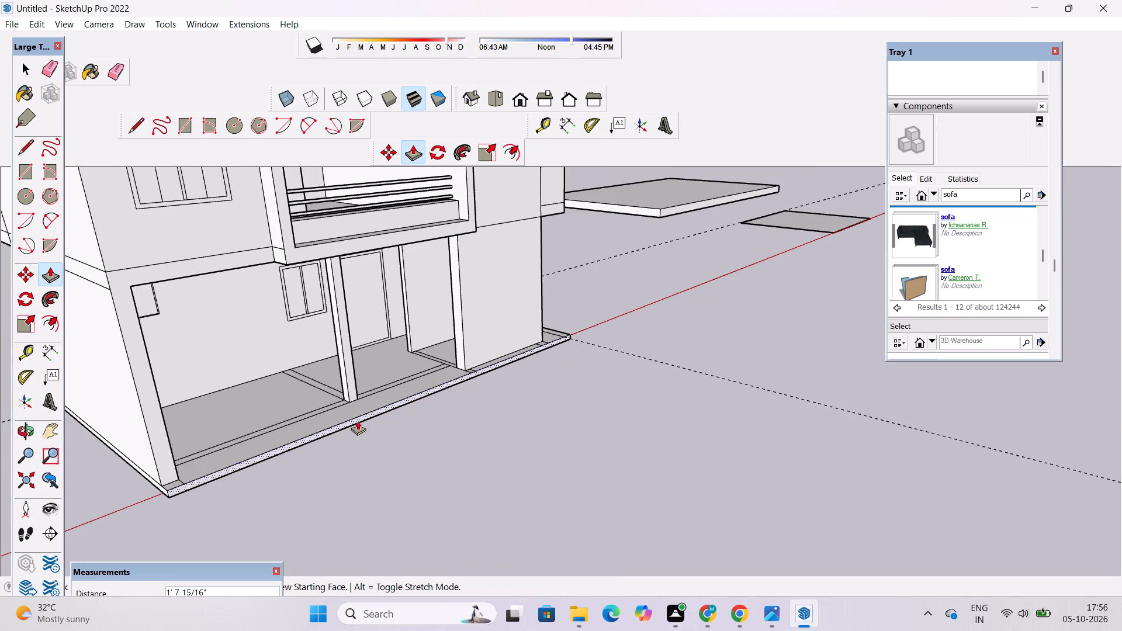
type("1.5'")
key("Return")
Push/Pull the slab's long front face outward by a further 3'.
key("o")
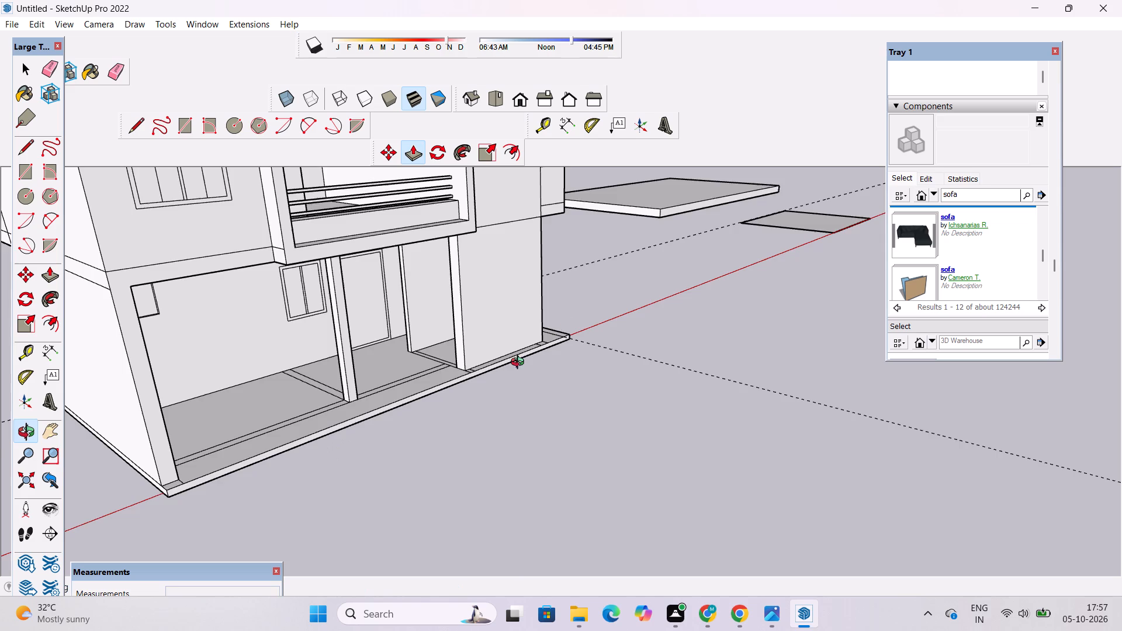
scroll(576, 327, "up", 5)
left_click_drag(564, 360, 425, 491)
scroll(463, 375, "up", 4)
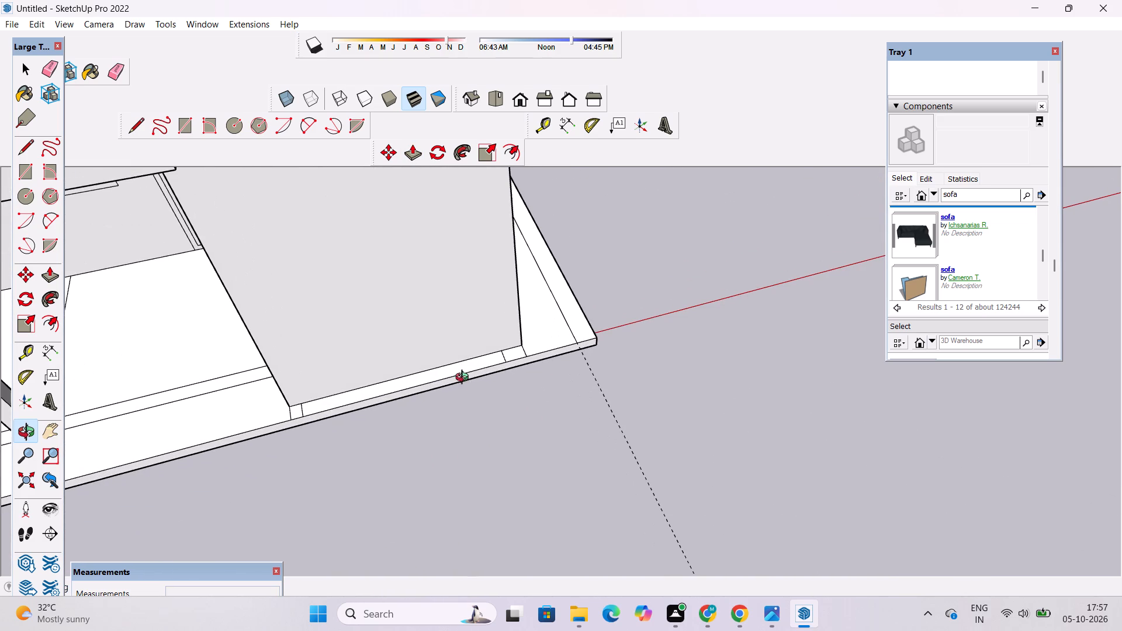
left_click_drag(358, 440, 382, 352)
left_click_drag(371, 375, 438, 371, "shift")
scroll(439, 374, "down", 5)
left_click_drag(383, 435, 387, 425)
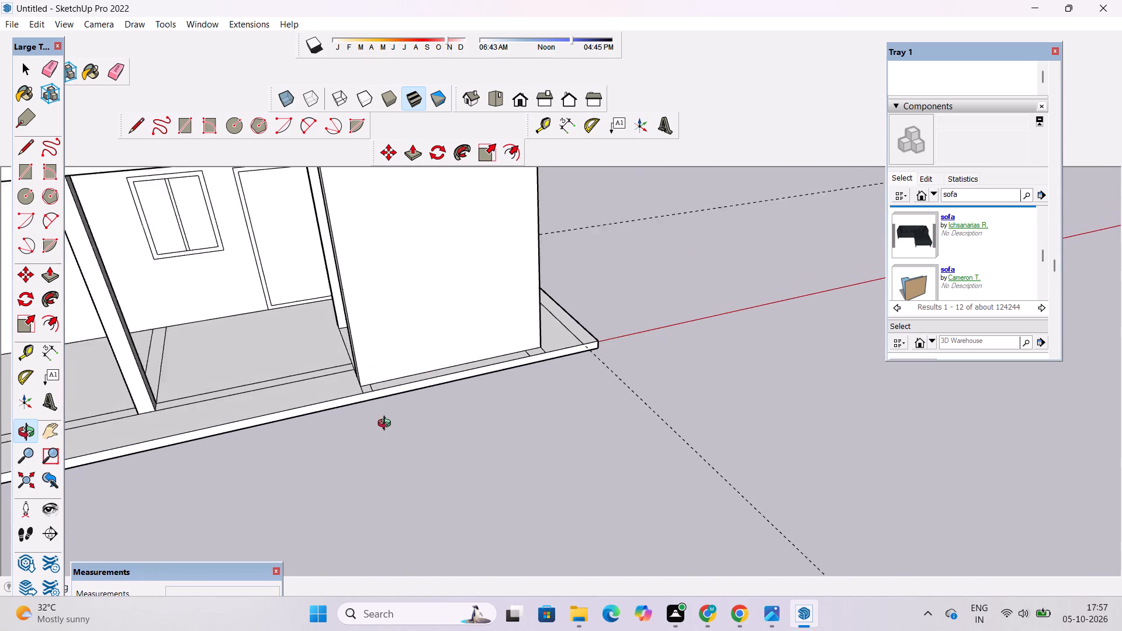
left_click_drag(387, 425, 439, 377)
left_click_drag(357, 411, 536, 398, "shift")
scroll(520, 400, "down", 6)
left_click_drag(502, 421, 482, 430)
key("space")
scroll(472, 410, "up", 4)
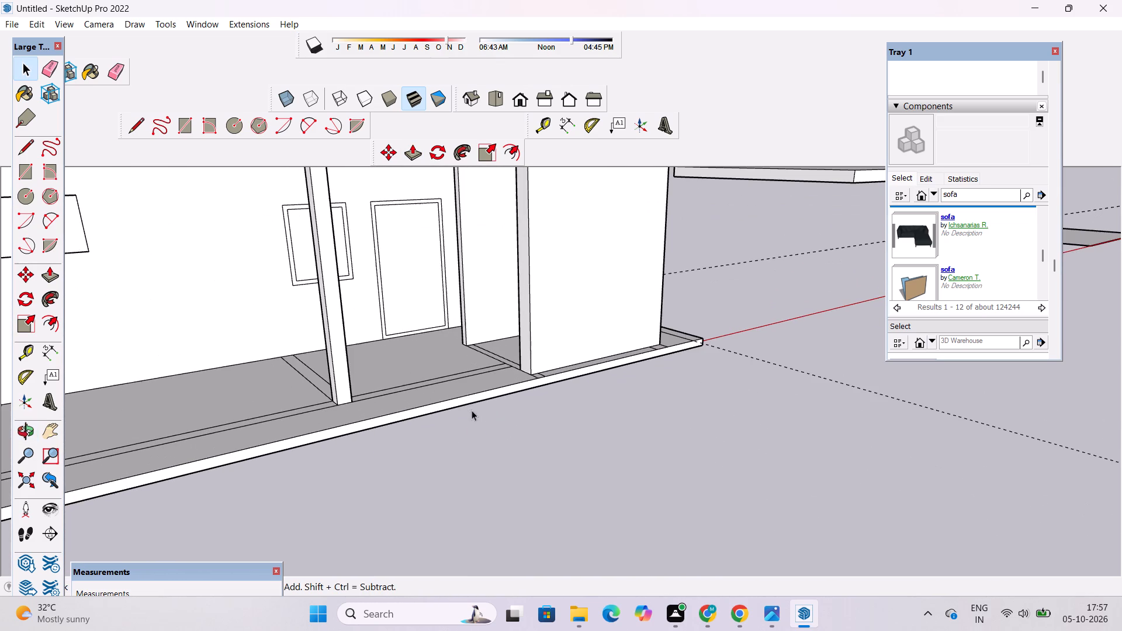
left_click(472, 398)
key("p")
left_click(472, 398)
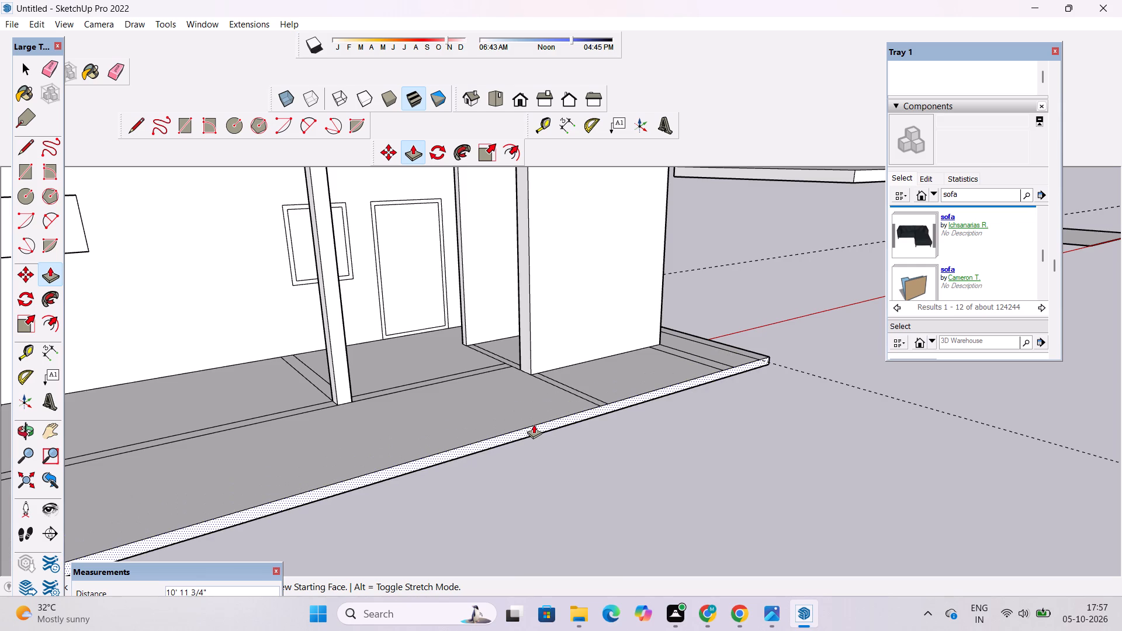
type("3'")
key("Return")
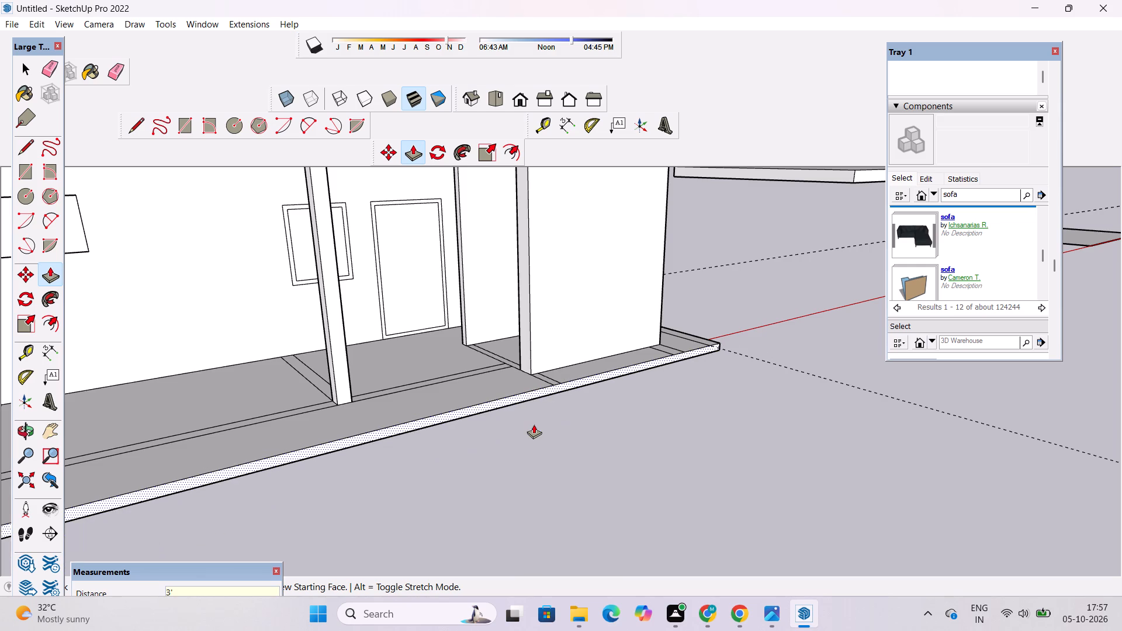
Erase the paired floor edges around the front wall's inner end, including those running to the slab front and to the column.
key("o")
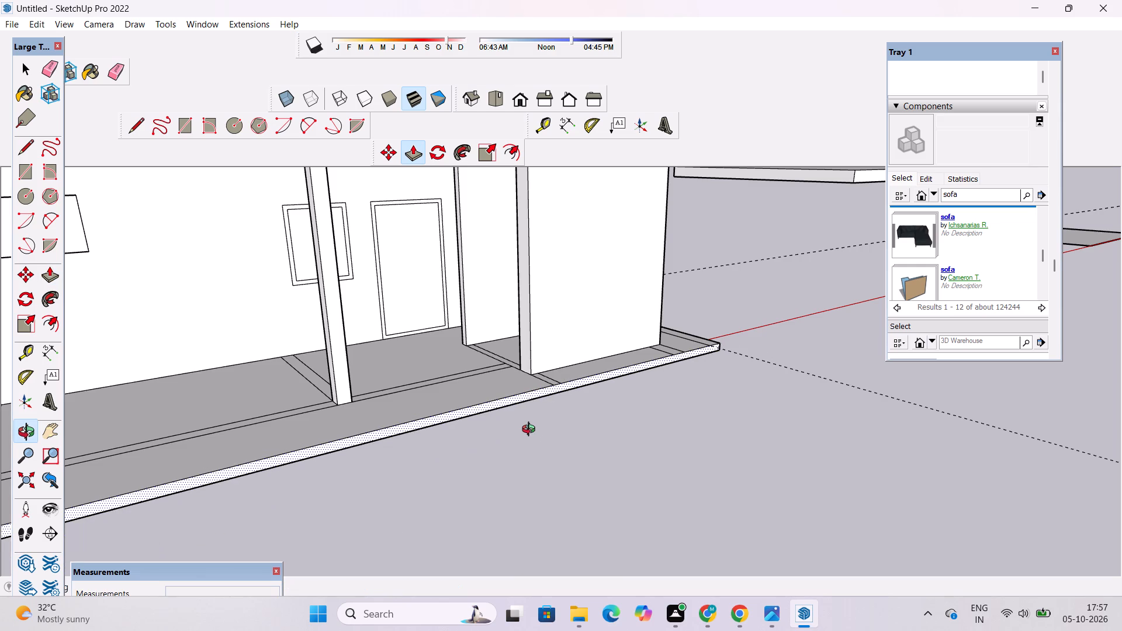
scroll(543, 428, "down", 6)
left_click_drag(625, 403, 557, 459)
left_click(557, 459)
scroll(526, 391, "up", 5)
left_click_drag(565, 404, 534, 441)
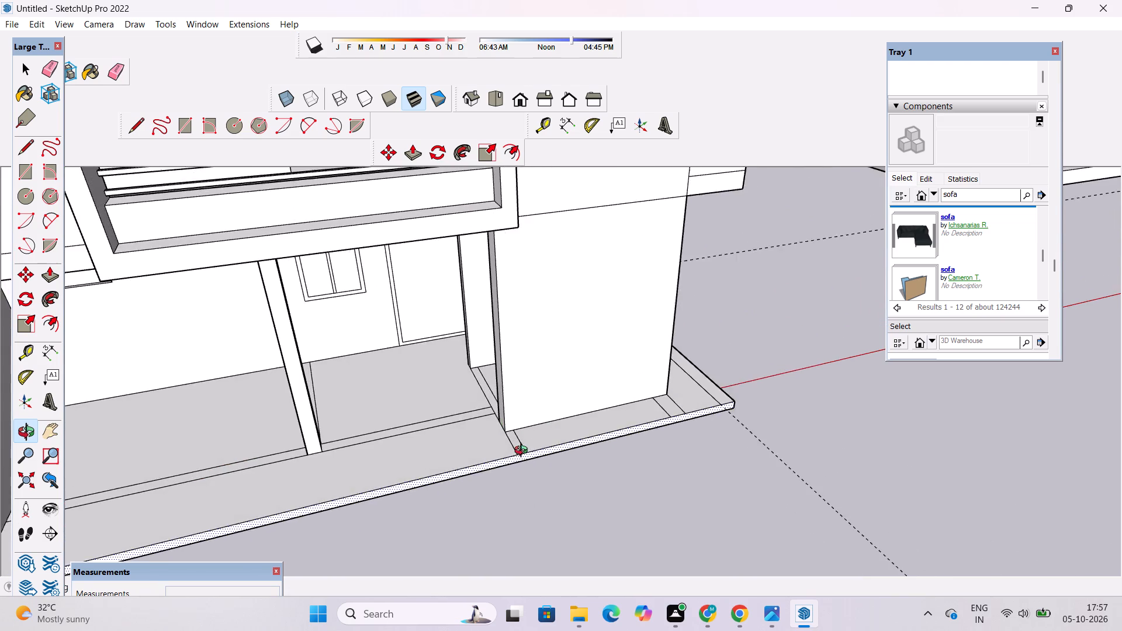
scroll(524, 452, "up", 4)
left_click_drag(517, 444, 517, 463, "shift")
left_click_drag(517, 463, 510, 470, "shift")
key("e")
scroll(420, 383, "up", 4)
left_click_drag(508, 342, 482, 360)
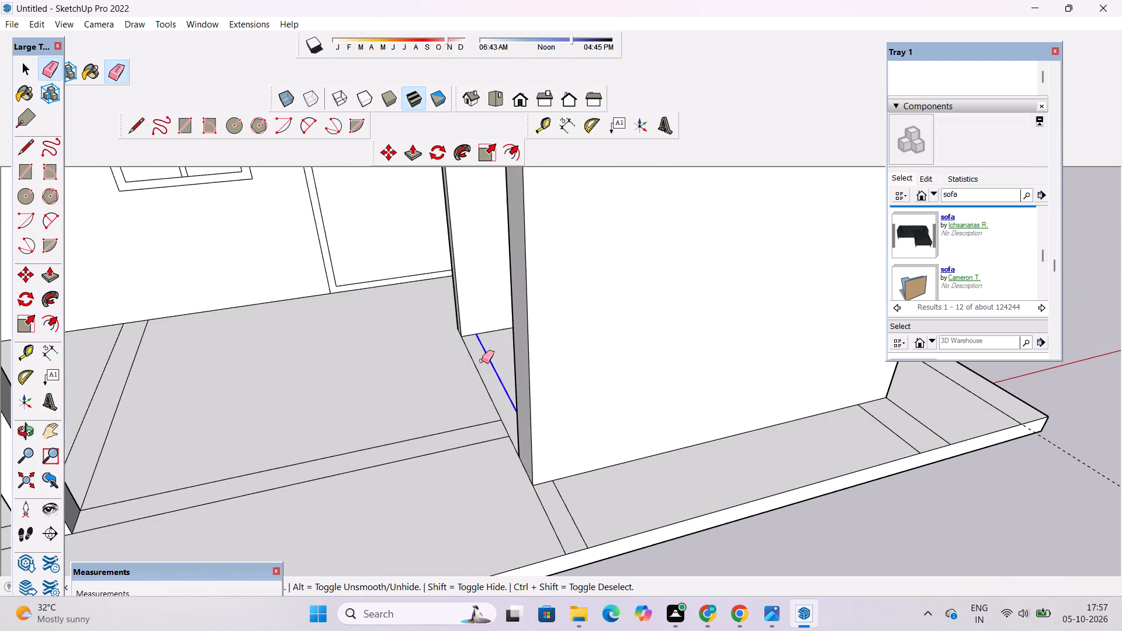
left_click_drag(482, 360, 467, 370)
left_click_drag(567, 481, 504, 508)
left_click_drag(454, 407, 456, 459)
left_click_drag(500, 412, 502, 433)
Erase the pair of short edges crossing the slab near the outer corner of the front wall.
scroll(338, 397, "down", 5)
scroll(730, 408, "up", 1)
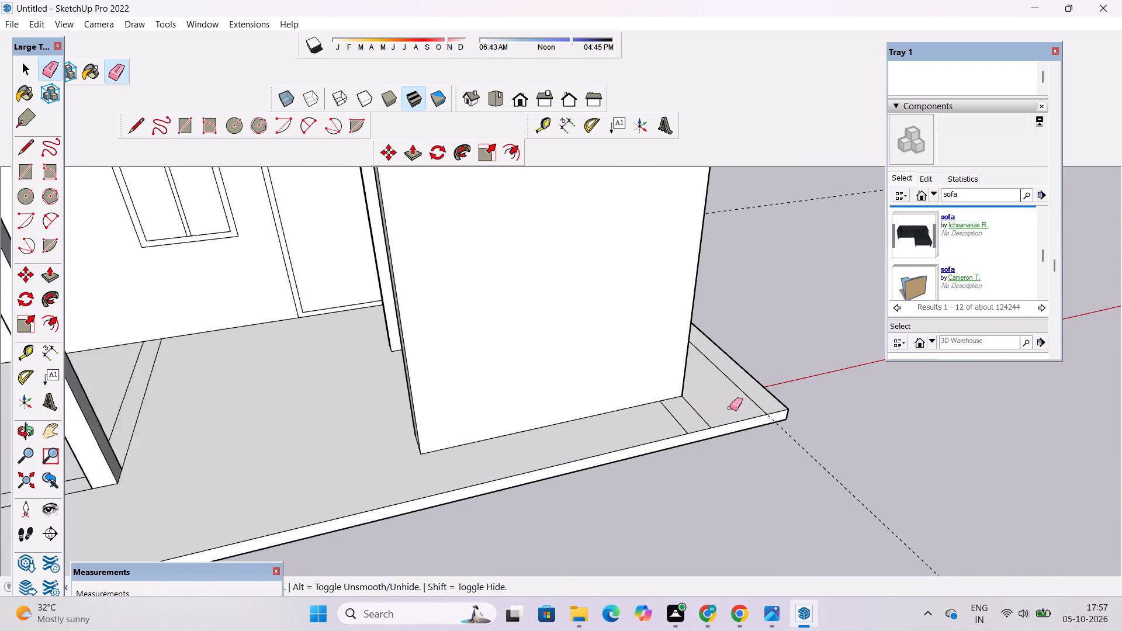
scroll(730, 408, "up", 2)
left_click_drag(695, 408, 658, 427)
Place a guide line 1.5' inward from the slab's long front edge.
key("space")
key("t")
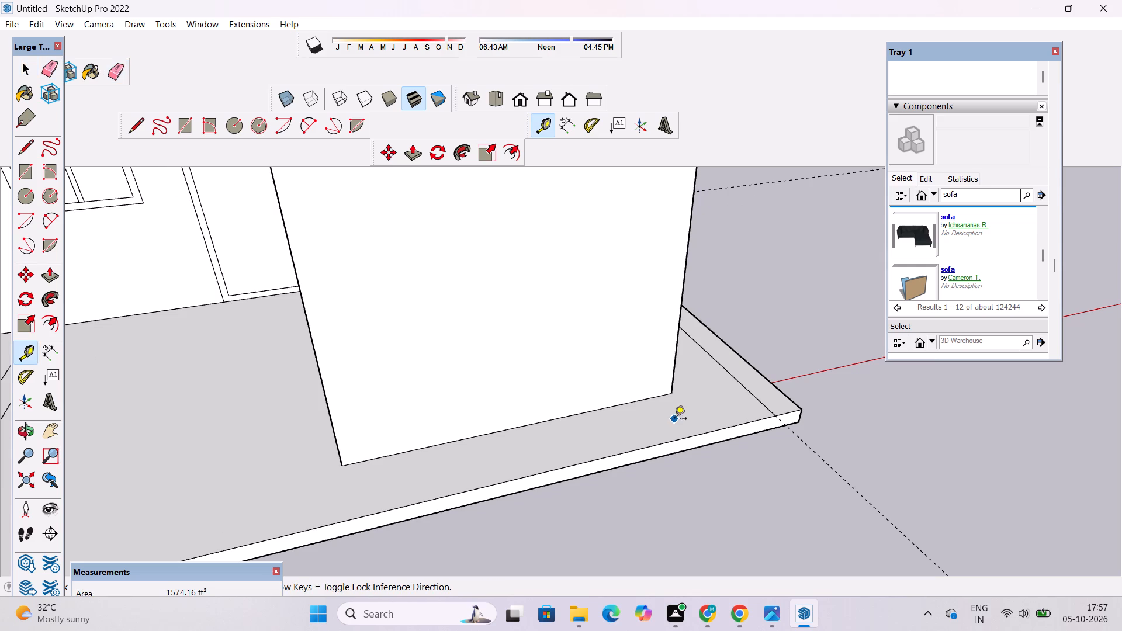
scroll(727, 400, "down", 4)
scroll(584, 439, "up", 3)
left_click(576, 460)
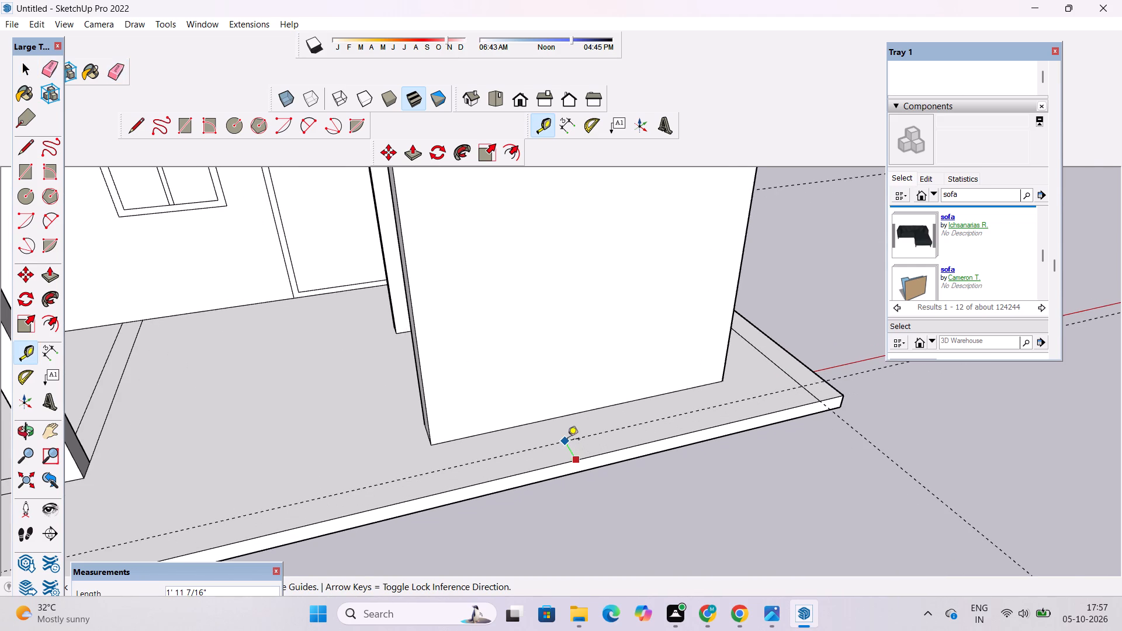
scroll(567, 440, "up", 1)
type("1.5'")
key("Return")
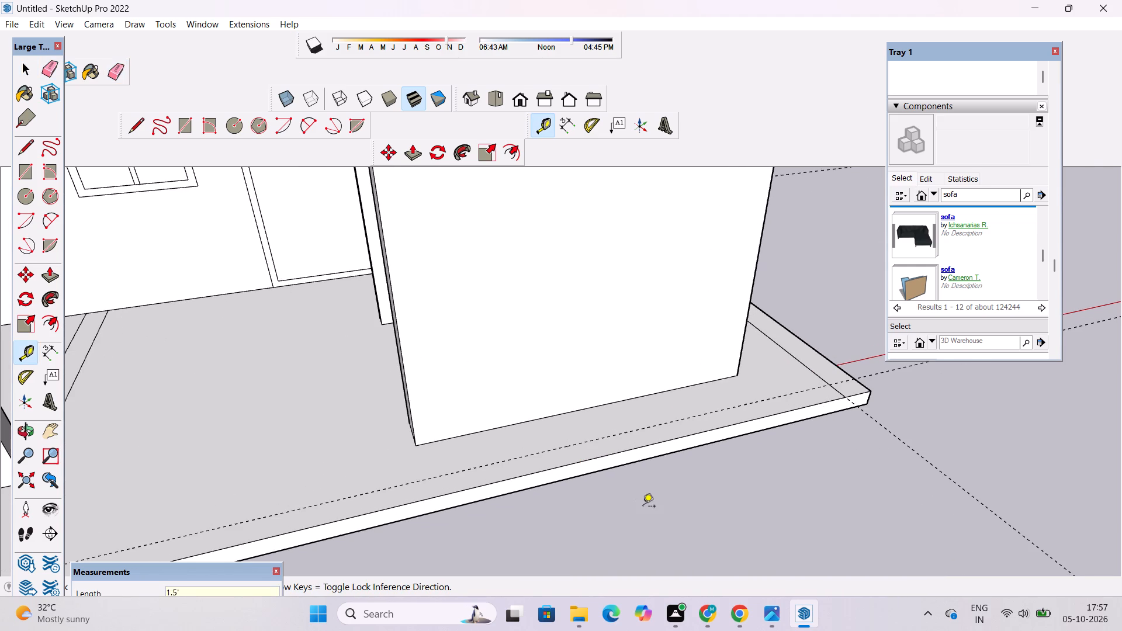
scroll(696, 441, "down", 14)
scroll(602, 485, "up", 4)
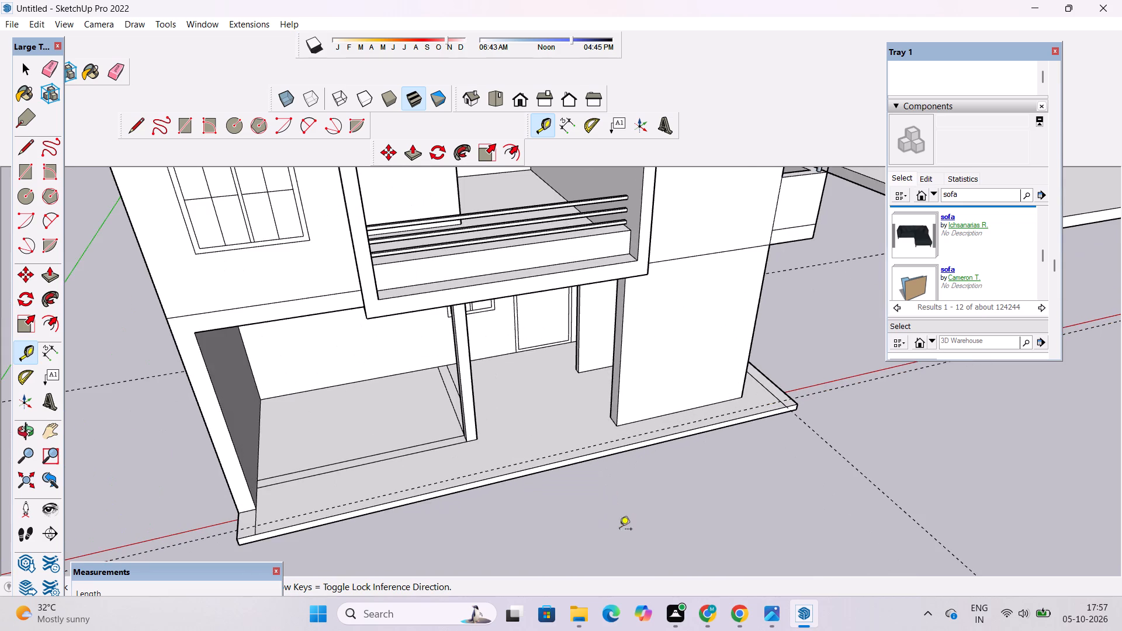
Draw a line along the front guide from the side porch border to the short edge at the slab's opposite end.
key("l")
scroll(534, 470, "up", 4)
scroll(488, 396, "down", 4)
scroll(787, 373, "up", 4)
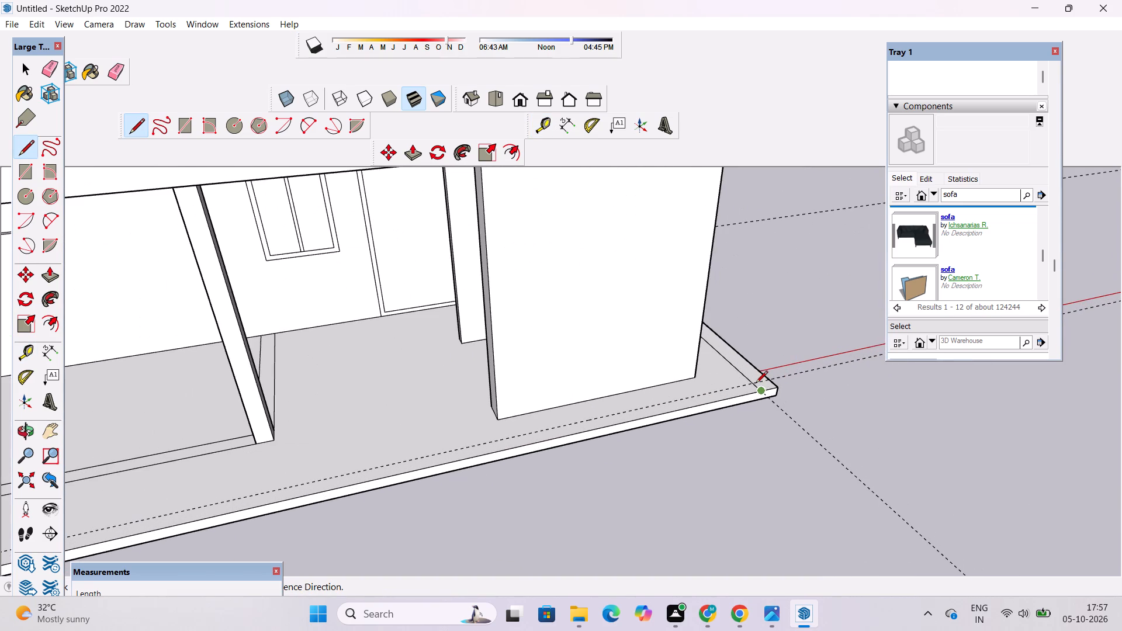
left_click(752, 383)
scroll(798, 371, "down", 3)
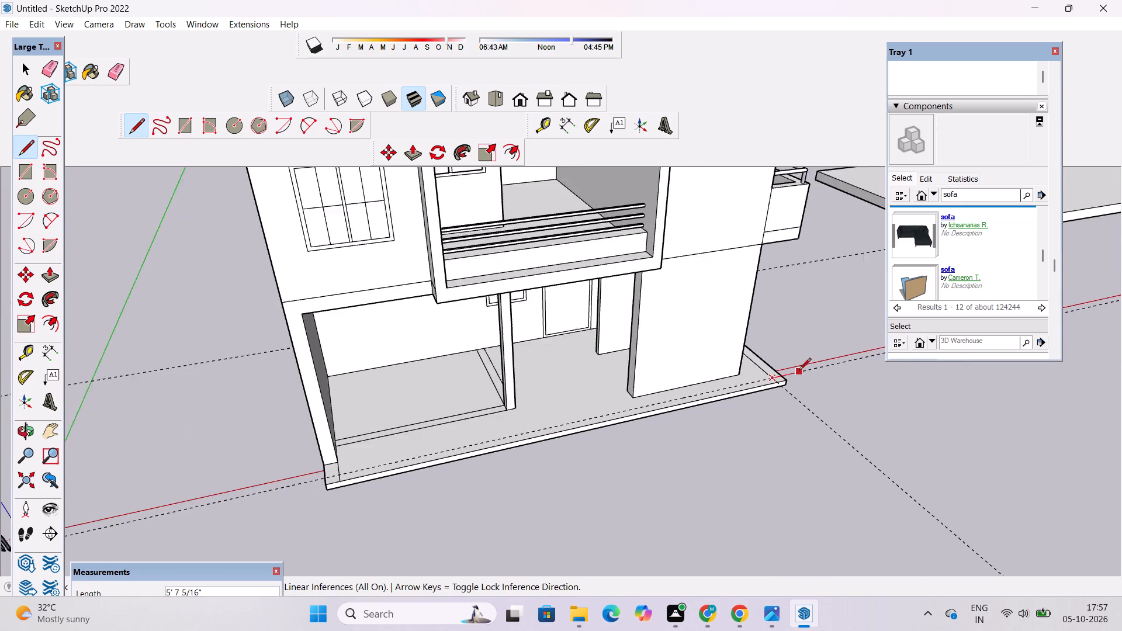
scroll(799, 371, "down", 6)
scroll(471, 450, "up", 10)
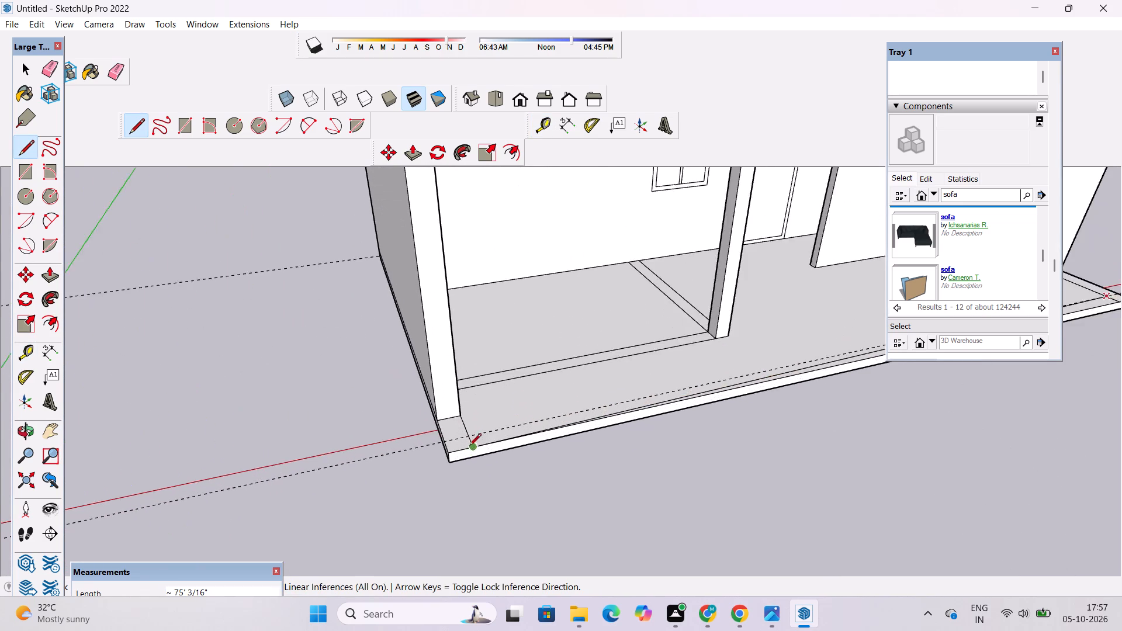
scroll(469, 446, "up", 3)
left_click(469, 432)
key("space")
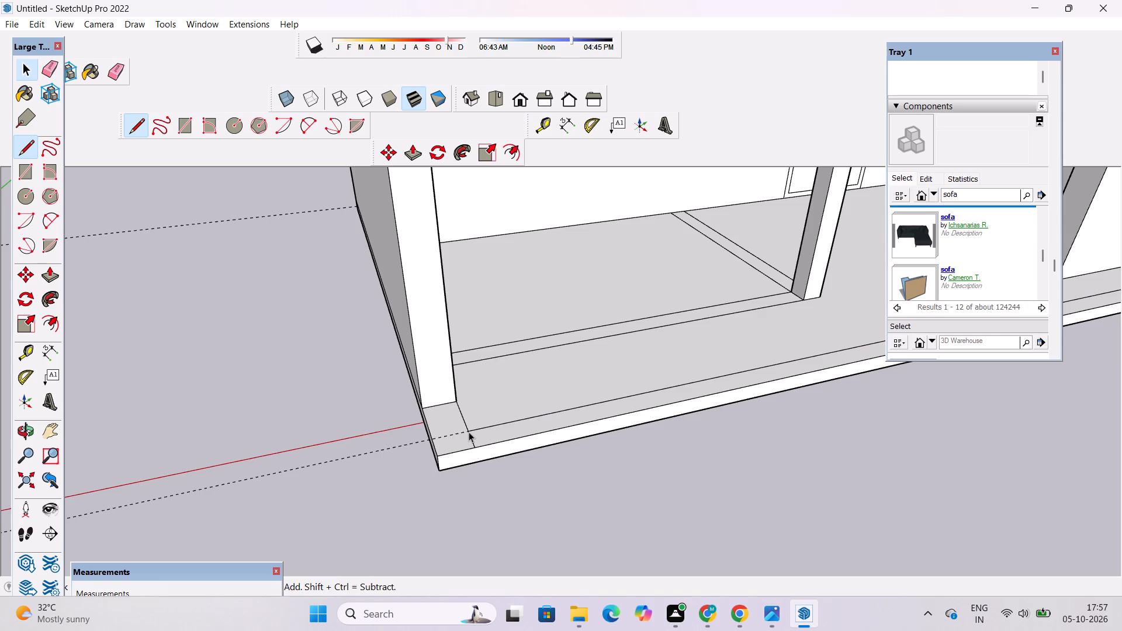
Erase the three leftover dashed guide lines along the slab's front, side and rear.
key("e")
left_click_drag(356, 430, 353, 461)
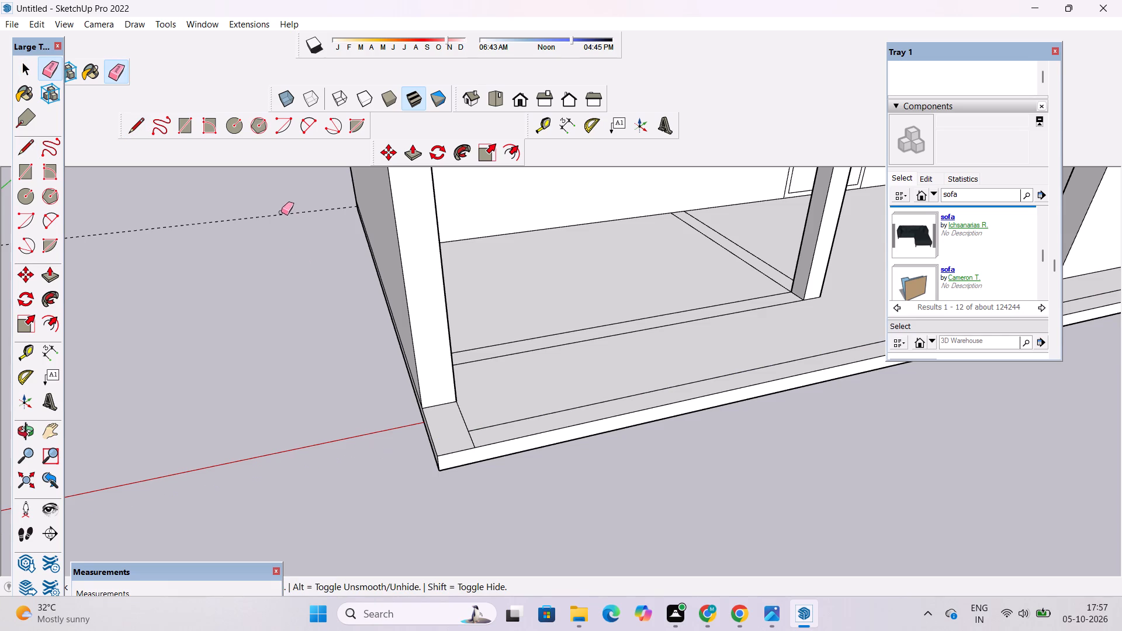
left_click_drag(278, 207, 276, 217)
scroll(121, 354, "down", 17)
scroll(614, 398, "up", 4)
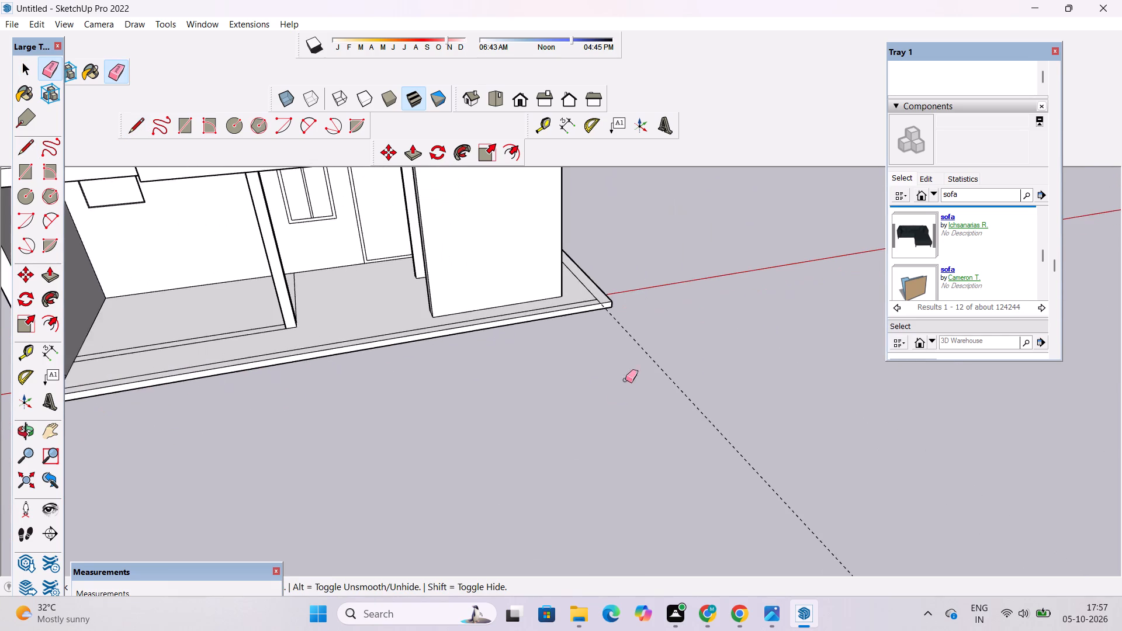
left_click_drag(670, 349, 657, 364)
Examine the slab border at the front and side porch, especially around the outer corner below the balcony.
key("o")
left_click_drag(606, 448, 479, 397)
scroll(487, 384, "down", 2)
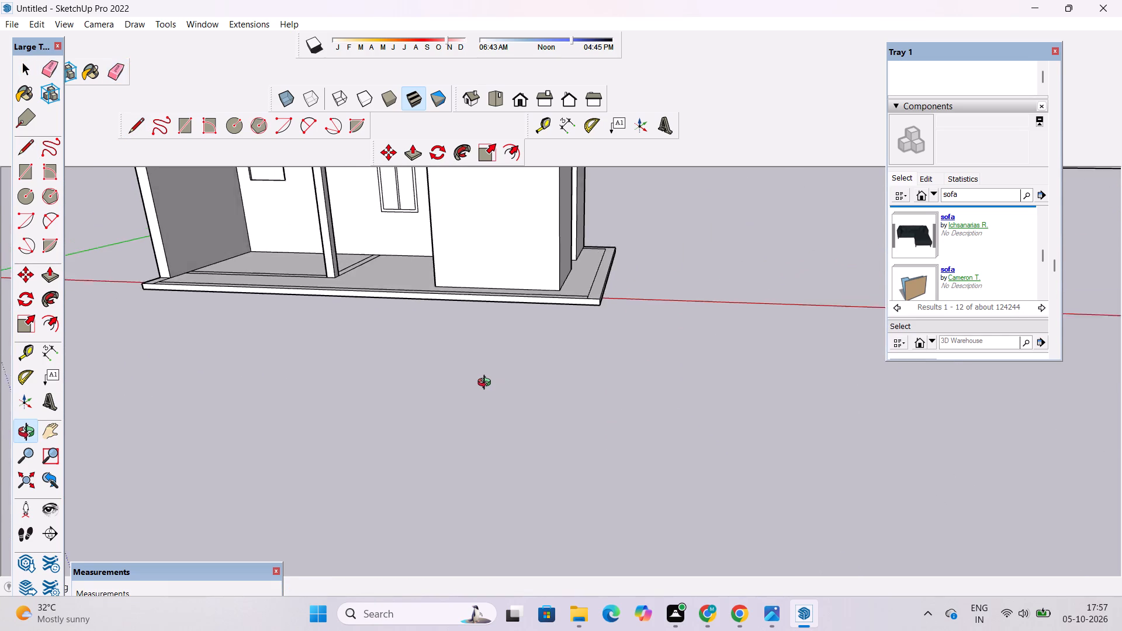
scroll(487, 384, "down", 1)
left_click_drag(573, 360, 574, 386, "shift")
left_click_drag(581, 386, 539, 398)
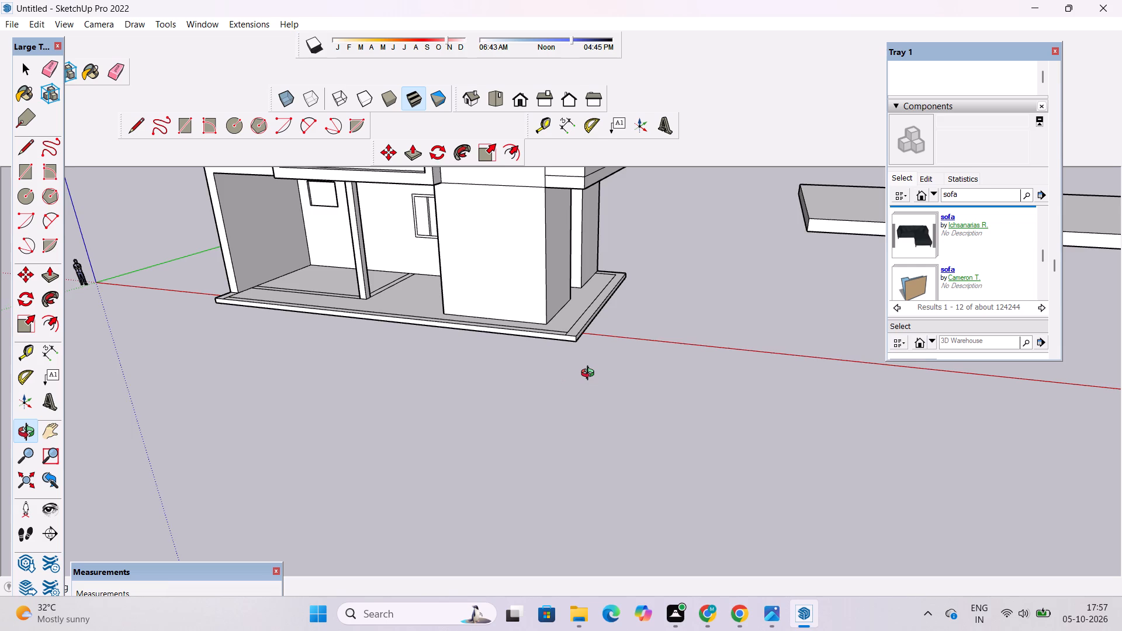
scroll(587, 374, "up", 1)
left_click_drag(594, 345, 568, 385)
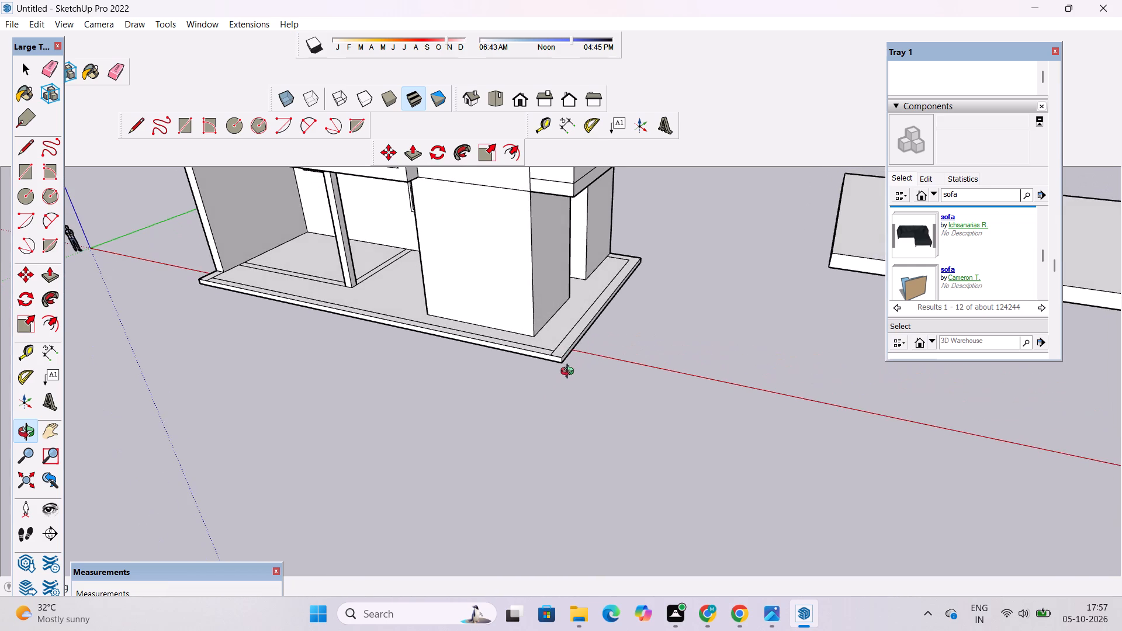
left_click_drag(577, 362, 578, 449)
scroll(595, 334, "up", 3)
left_click_drag(602, 336, 586, 383, "shift")
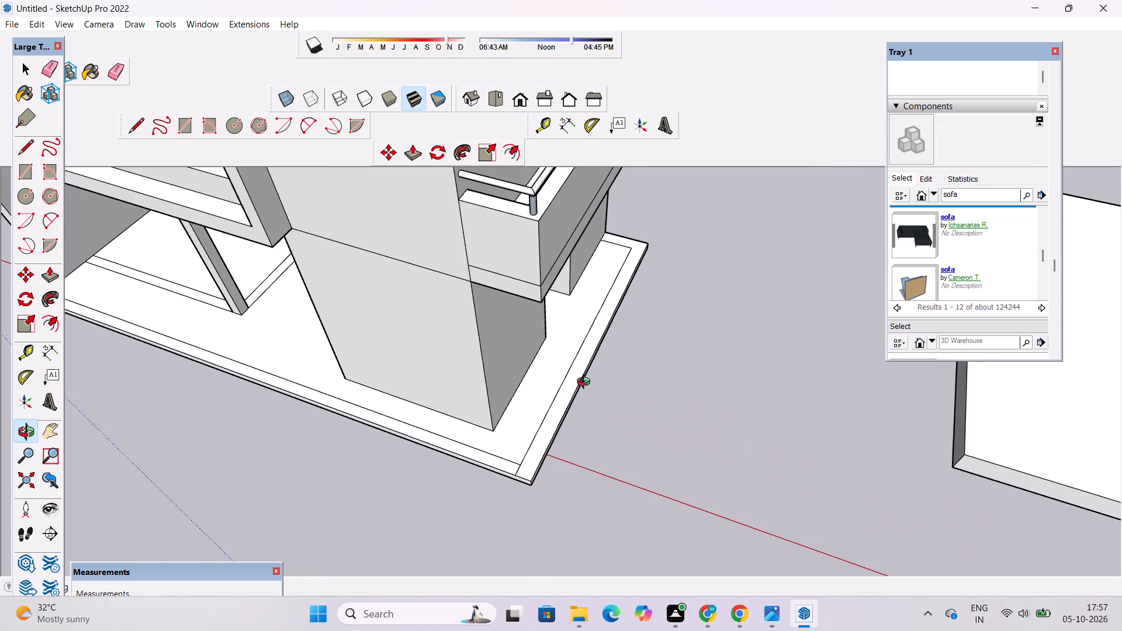
scroll(586, 386, "up", 1)
scroll(573, 395, "down", 4)
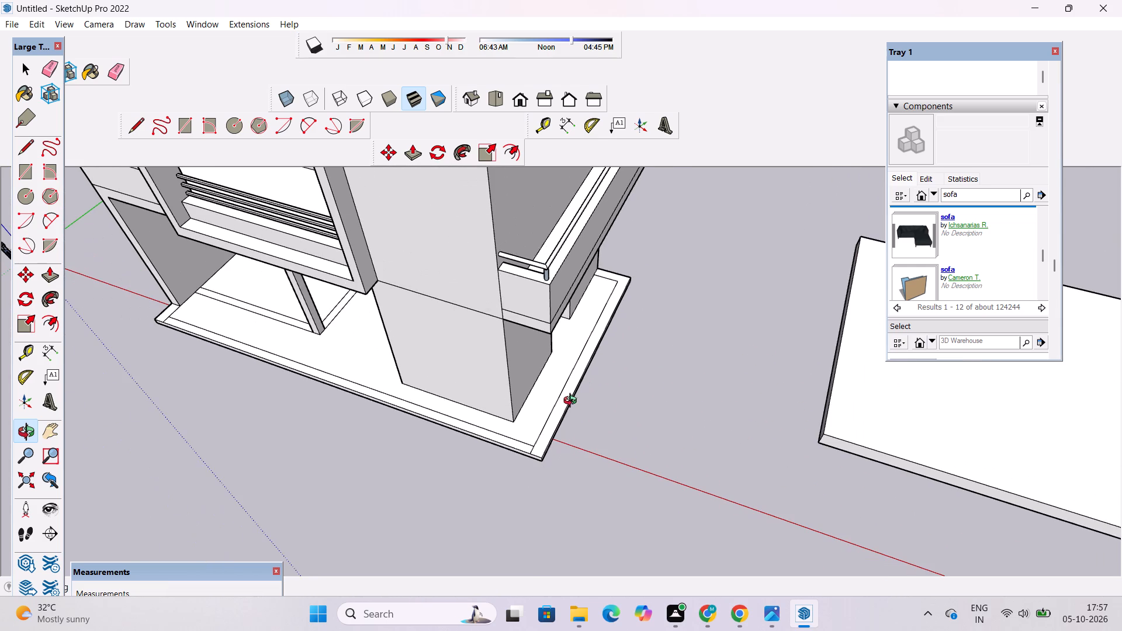
scroll(586, 417, "up", 3)
scroll(574, 416, "down", 4)
left_click_drag(615, 412, 482, 358)
left_click_drag(550, 429, 480, 390, "shift")
left_click_drag(494, 393, 534, 430)
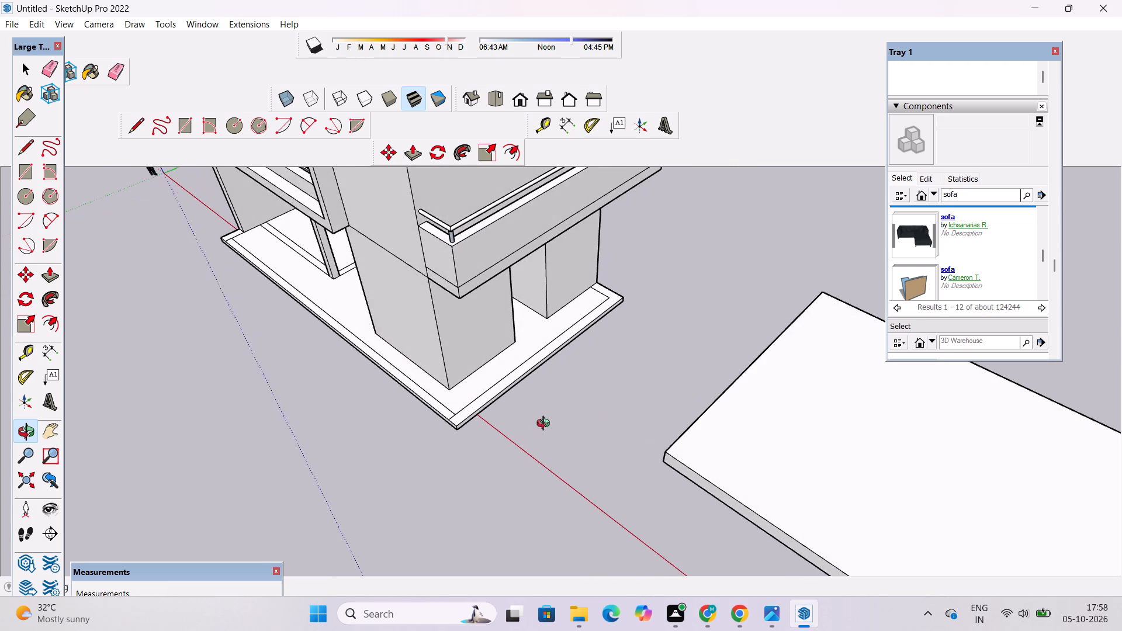
scroll(546, 425, "up", 3)
left_click_drag(494, 384, 537, 398)
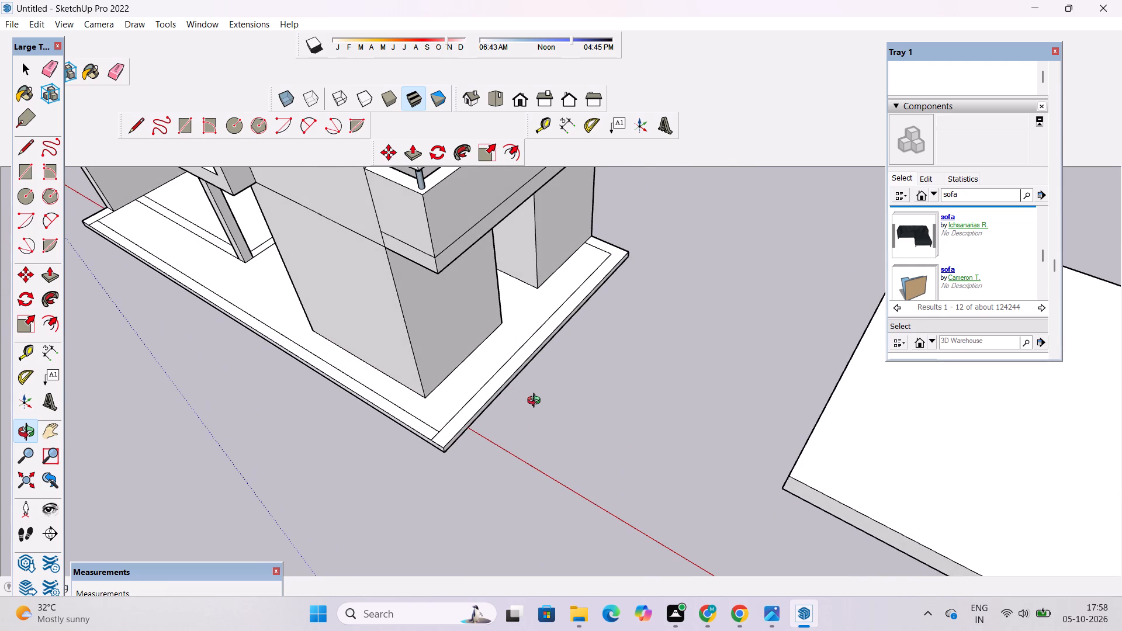
scroll(535, 407, "down", 4)
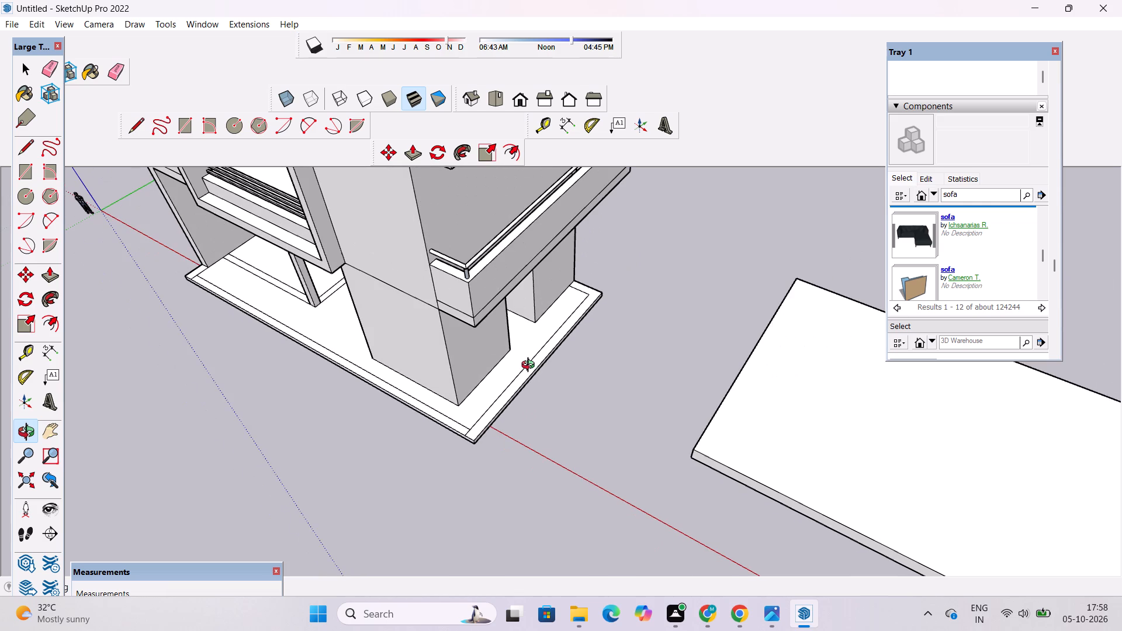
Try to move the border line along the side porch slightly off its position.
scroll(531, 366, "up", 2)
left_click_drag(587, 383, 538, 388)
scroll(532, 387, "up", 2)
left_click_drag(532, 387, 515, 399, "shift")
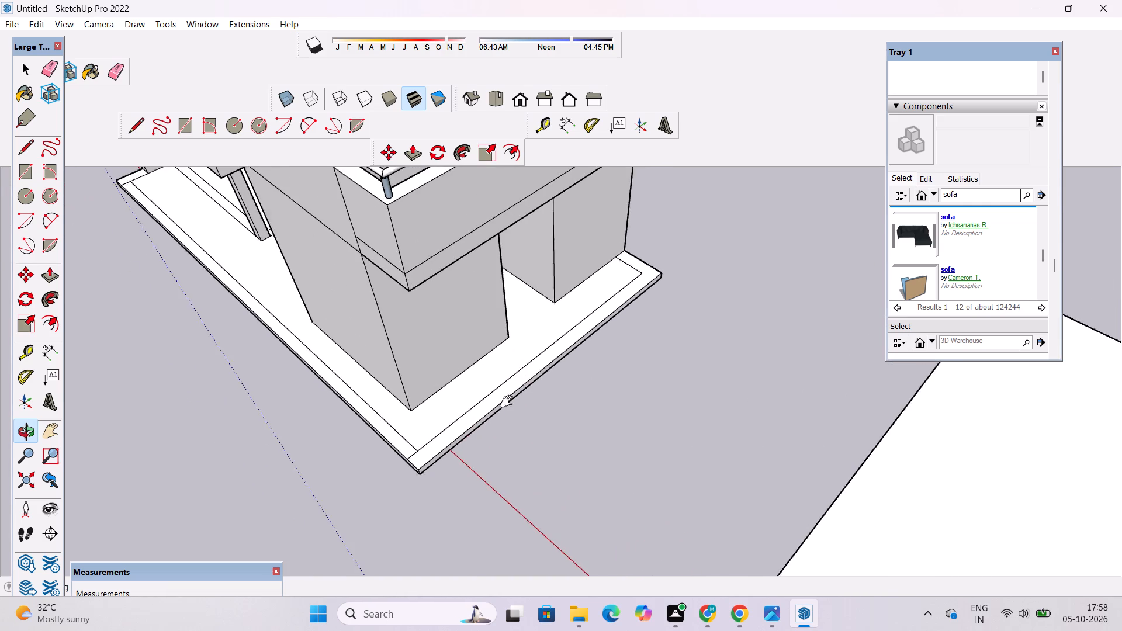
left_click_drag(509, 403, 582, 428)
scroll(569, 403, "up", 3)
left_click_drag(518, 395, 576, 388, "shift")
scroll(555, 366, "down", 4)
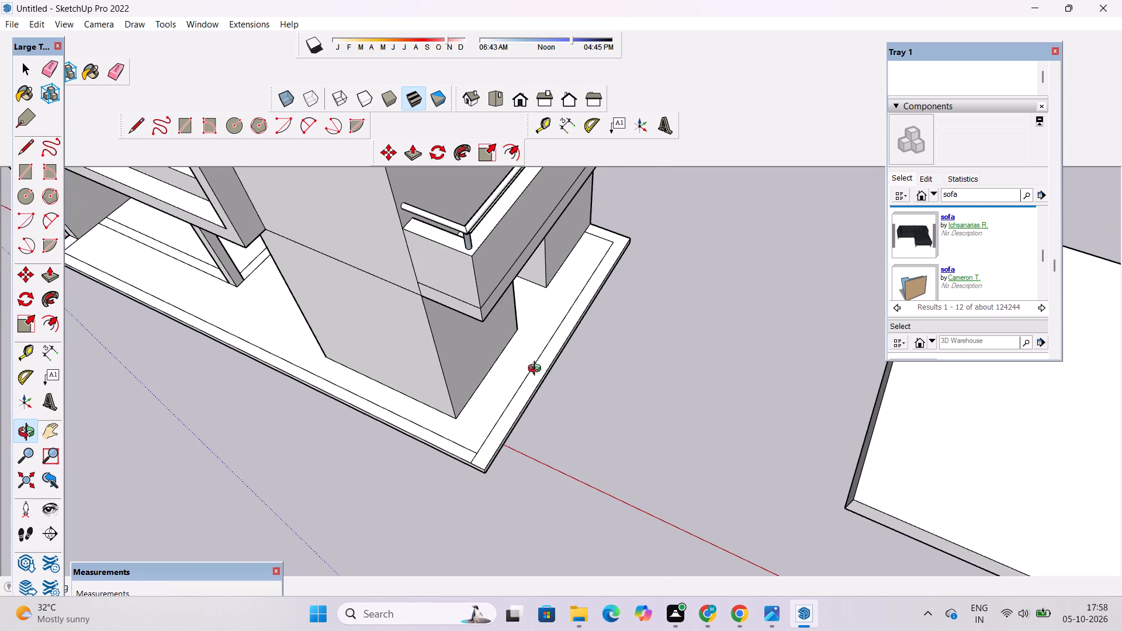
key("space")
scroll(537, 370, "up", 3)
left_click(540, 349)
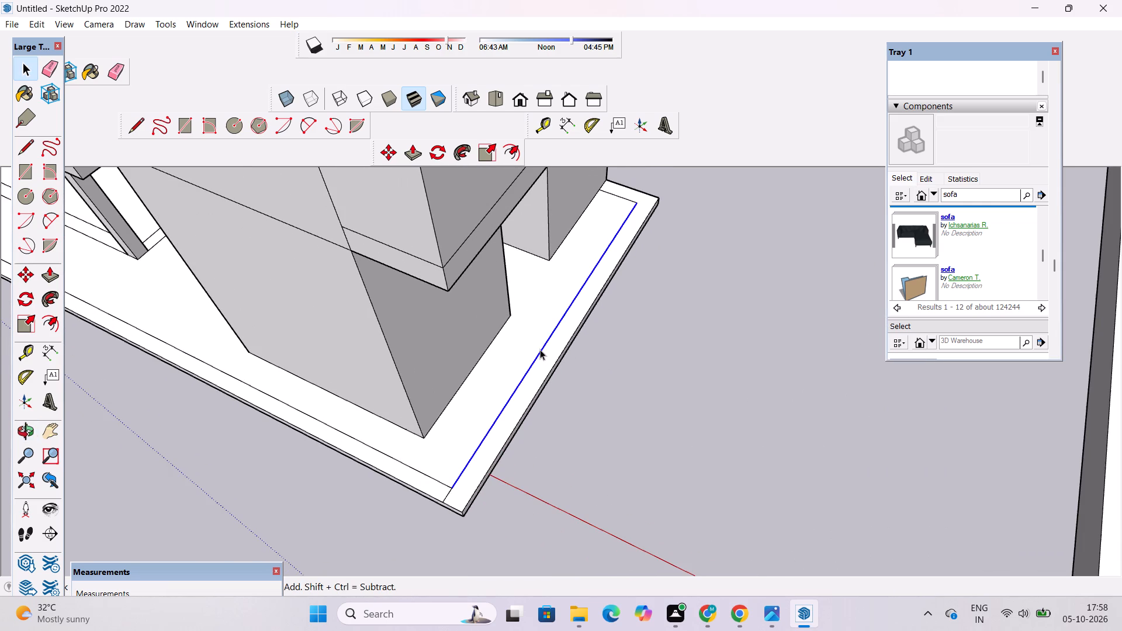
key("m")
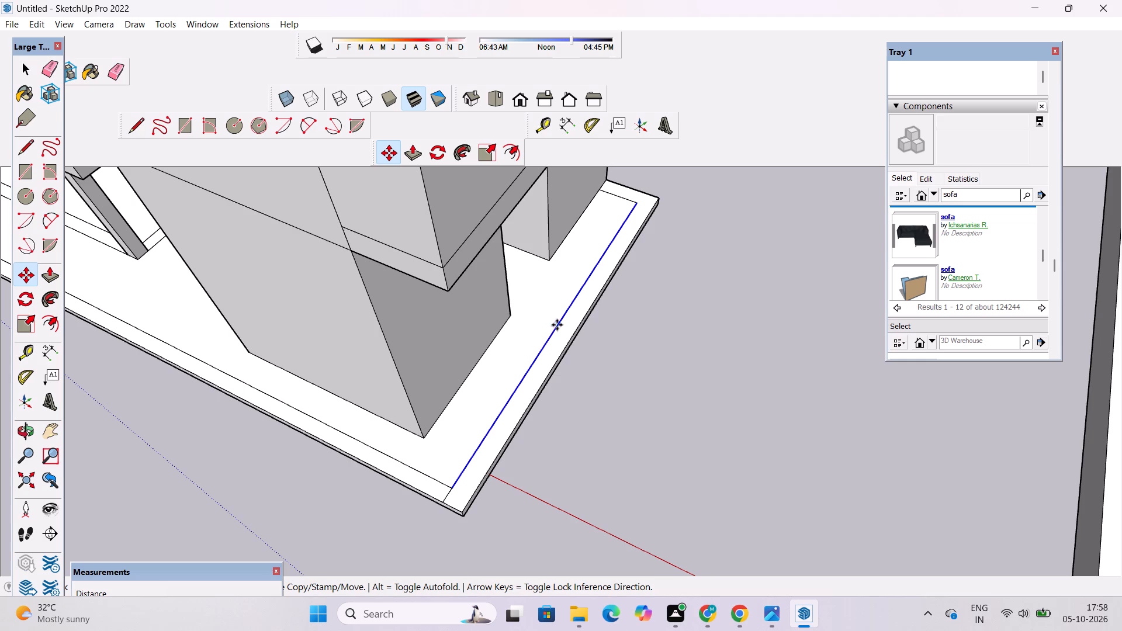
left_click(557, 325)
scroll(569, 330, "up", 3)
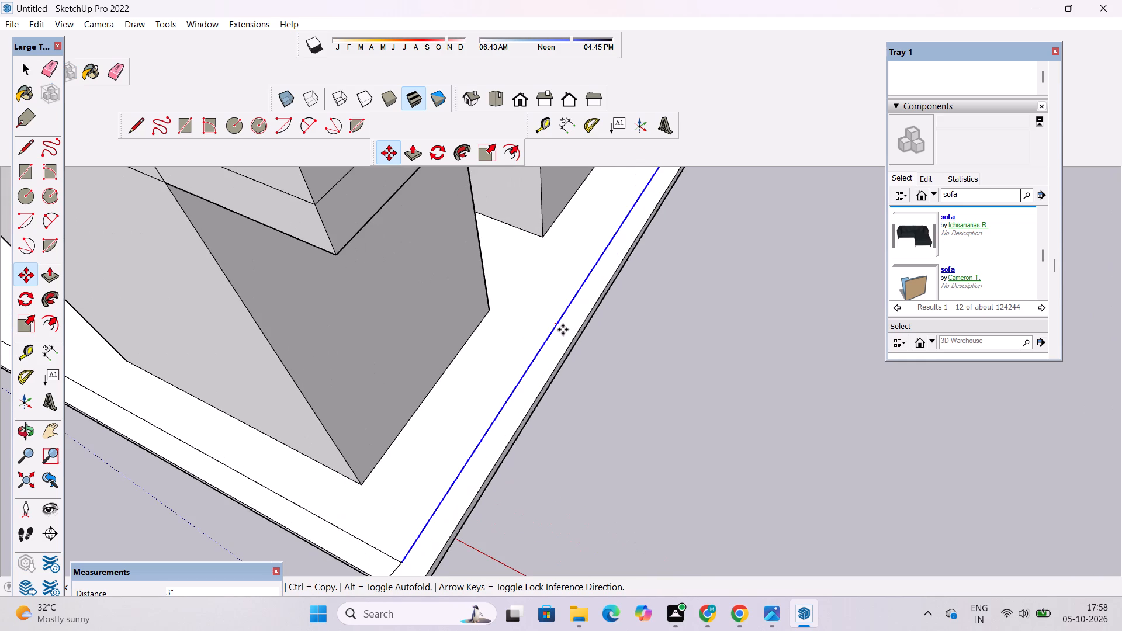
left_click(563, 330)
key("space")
Erase the short leftover edge between the border lines and the slab's front edge at the outer corner.
key("o")
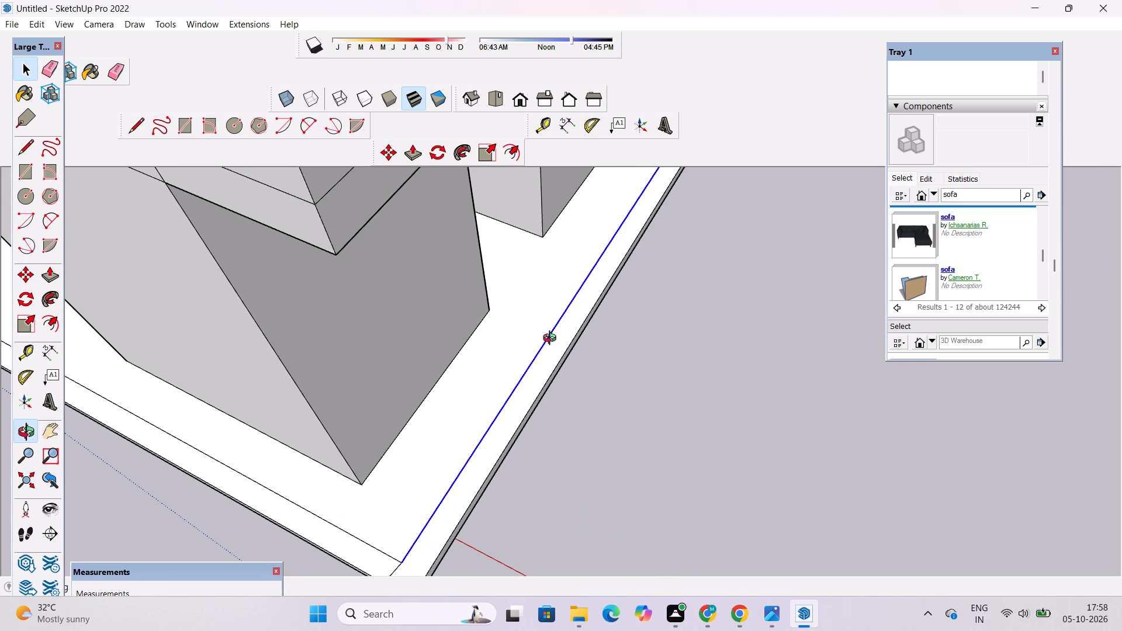
left_click_drag(566, 405, 539, 305)
scroll(546, 335, "down", 2)
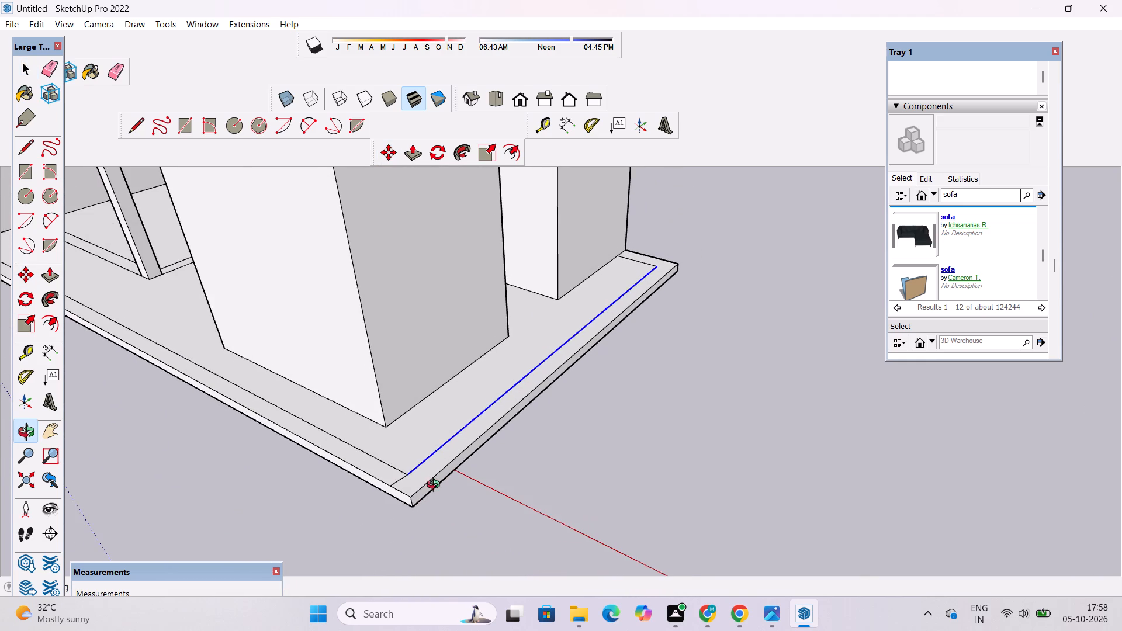
scroll(436, 486, "up", 2)
left_click_drag(404, 494, 457, 436, "shift")
scroll(433, 441, "up", 4)
left_click(432, 441, "shift")
key("space")
left_click(343, 437)
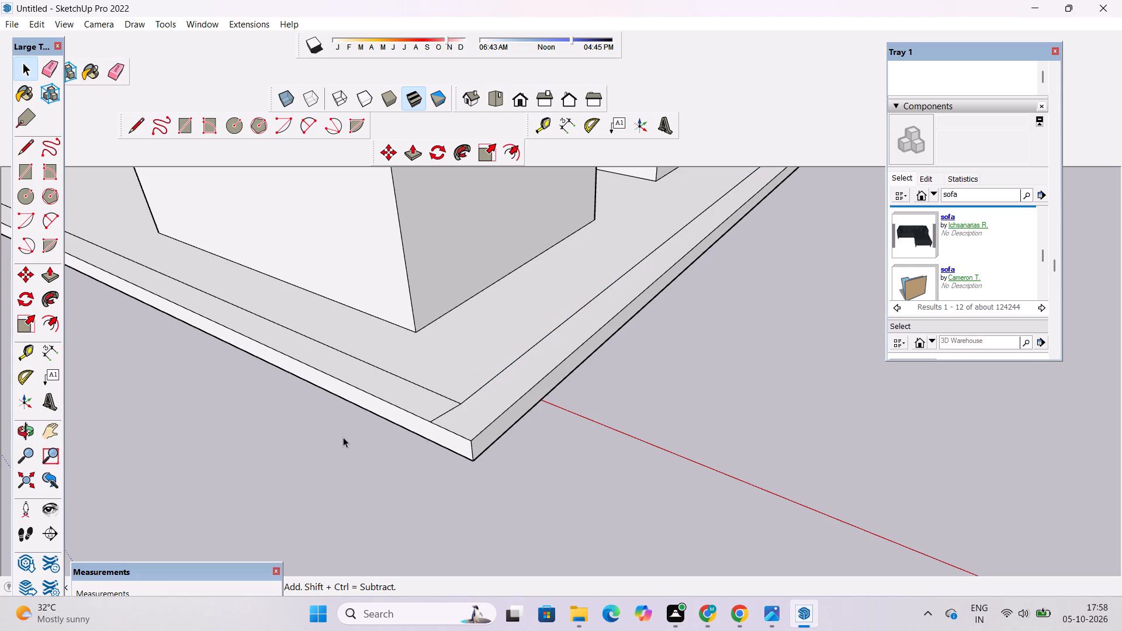
key("e")
scroll(399, 443, "up", 3)
left_click(448, 406)
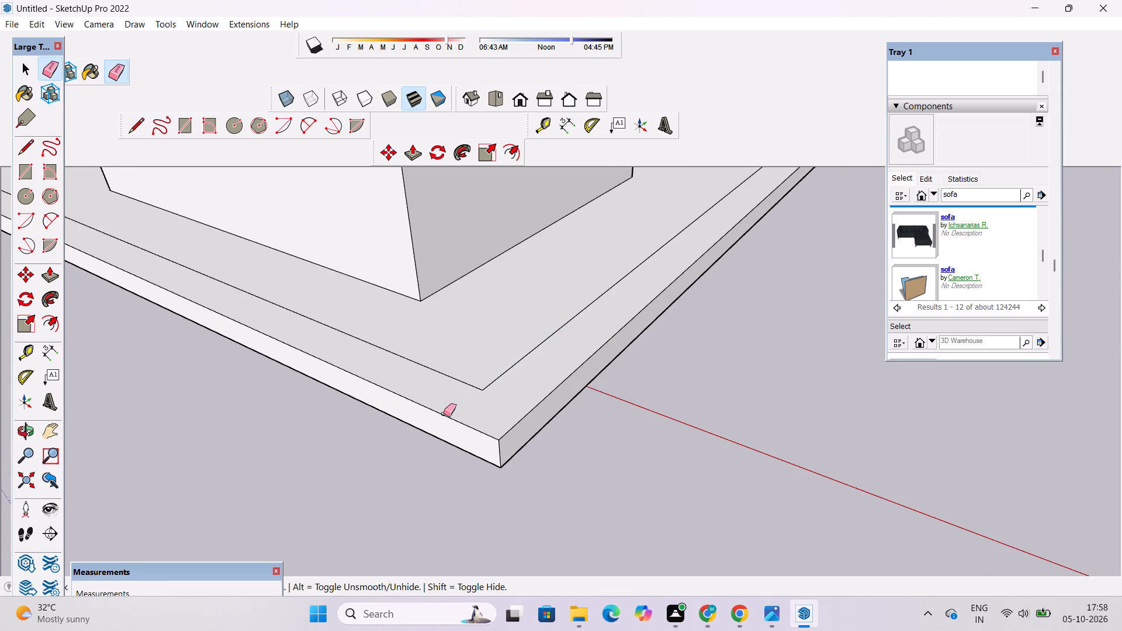
Examine the slab border around the outer corner and along the whole front of the house.
key("o")
scroll(438, 424, "down", 6)
left_click_drag(491, 439, 304, 518)
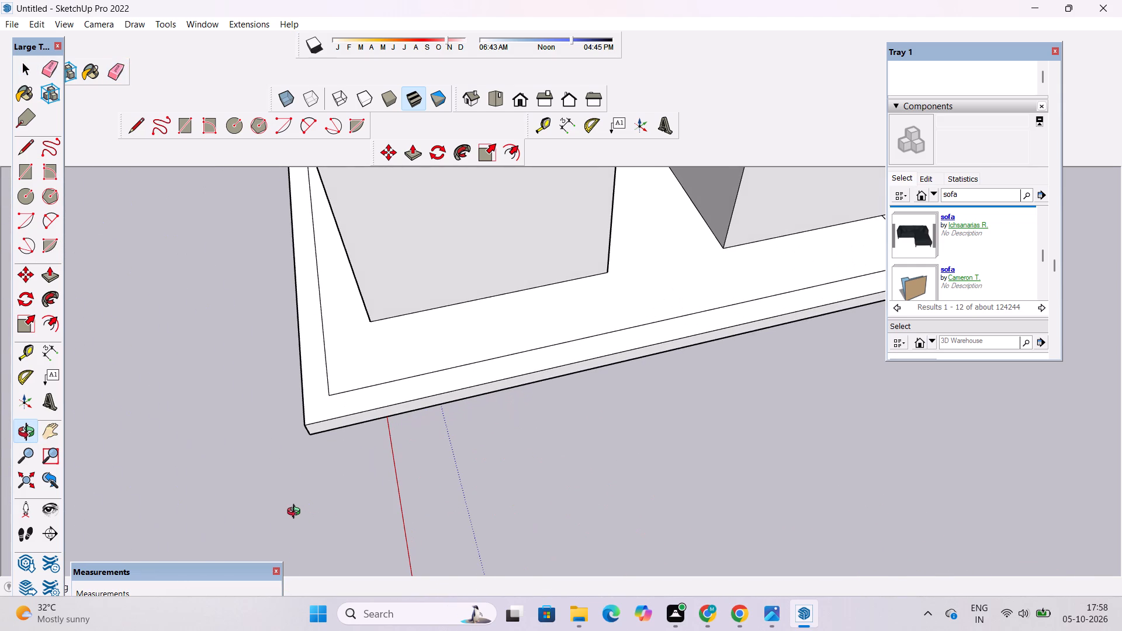
scroll(307, 488, "down", 1)
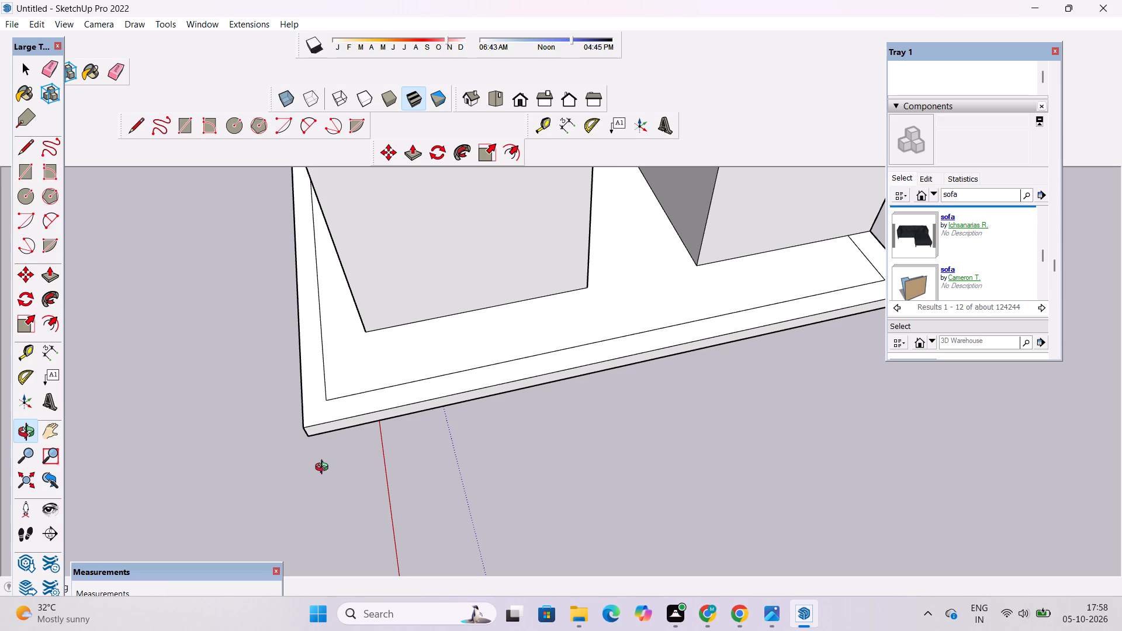
left_click_drag(363, 461, 329, 470, "shift")
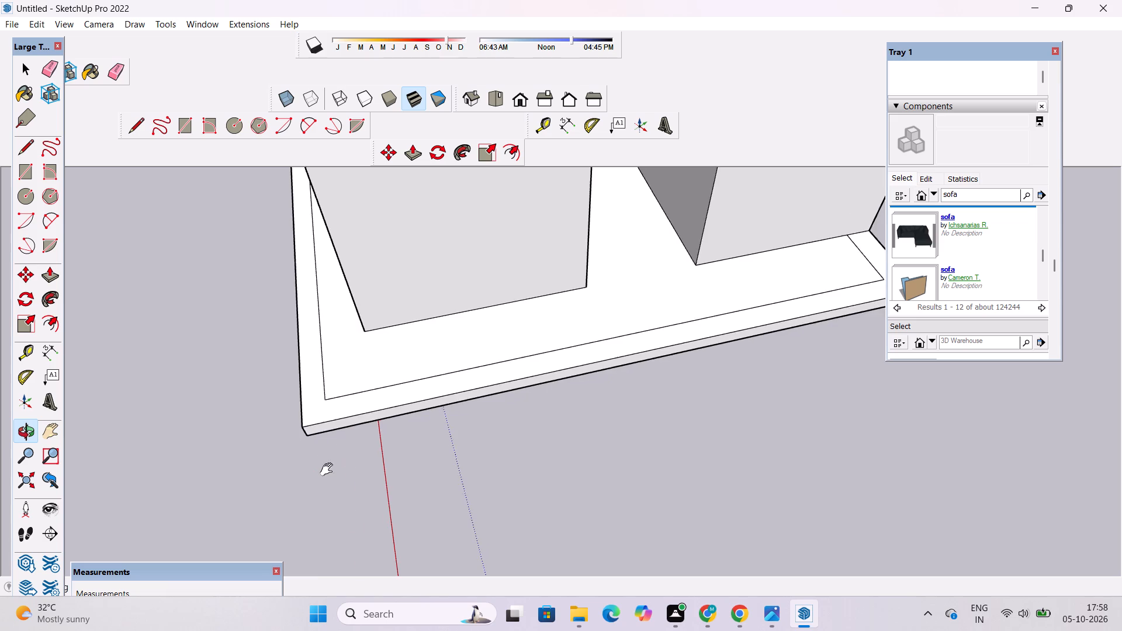
left_click_drag(329, 470, 302, 486, "shift")
scroll(301, 481, "down", 5)
left_click_drag(302, 487, 464, 430)
left_click_drag(417, 467, 460, 439, "shift")
scroll(470, 432, "down", 5)
left_click_drag(348, 498, 429, 498)
left_click_drag(325, 506, 432, 486, "shift")
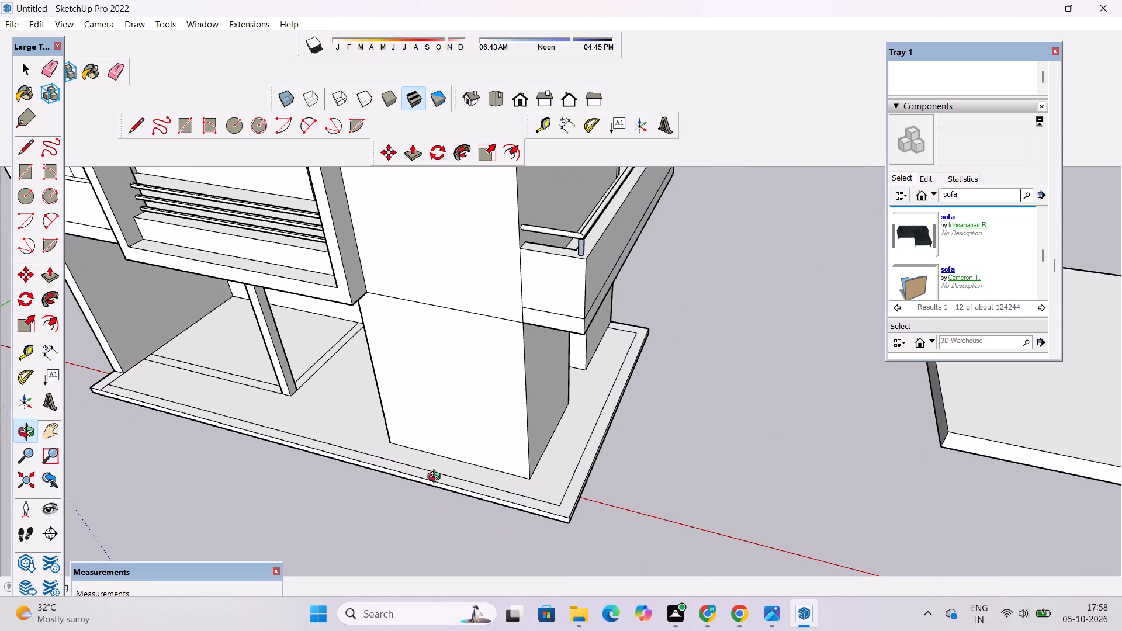
scroll(436, 476, "down", 1)
left_click_drag(415, 459, 511, 445, "shift")
left_click_drag(509, 450, 623, 451)
scroll(486, 454, "down", 5)
left_click_drag(378, 483, 494, 458, "shift")
left_click_drag(495, 457, 462, 491)
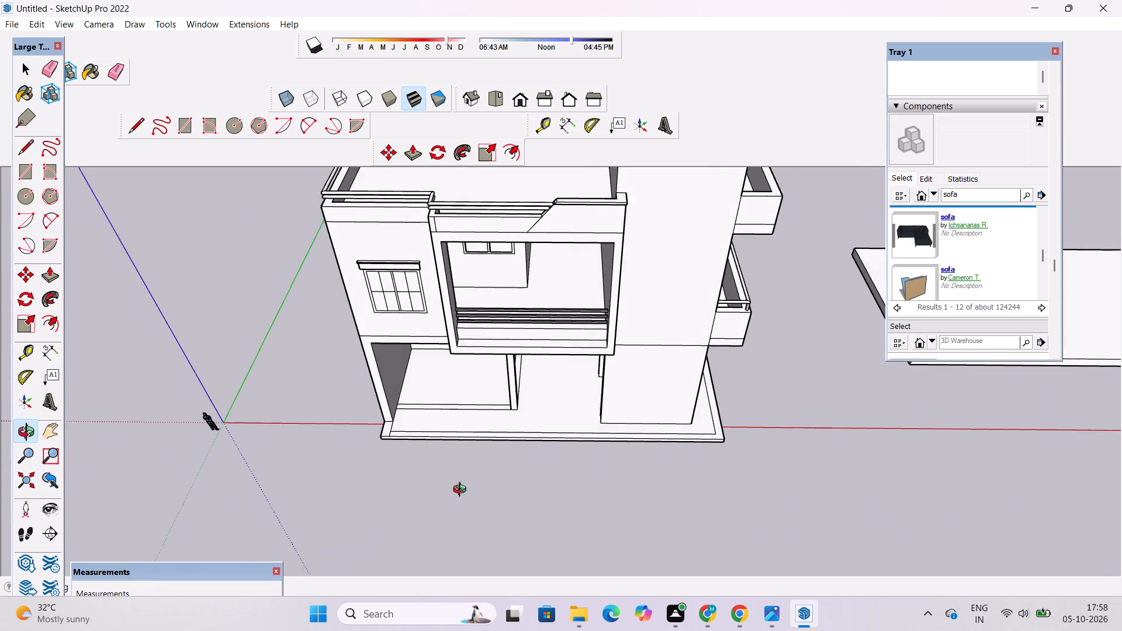
left_click_drag(462, 491, 459, 494)
Place a guide line parallel to the slab's short edge, passing through the base corner of the front porch post.
scroll(467, 505, "up", 2)
left_click_drag(550, 456, 531, 473)
scroll(535, 444, "up", 3)
left_click_drag(459, 448, 482, 481, "shift")
left_click_drag(408, 479, 451, 480)
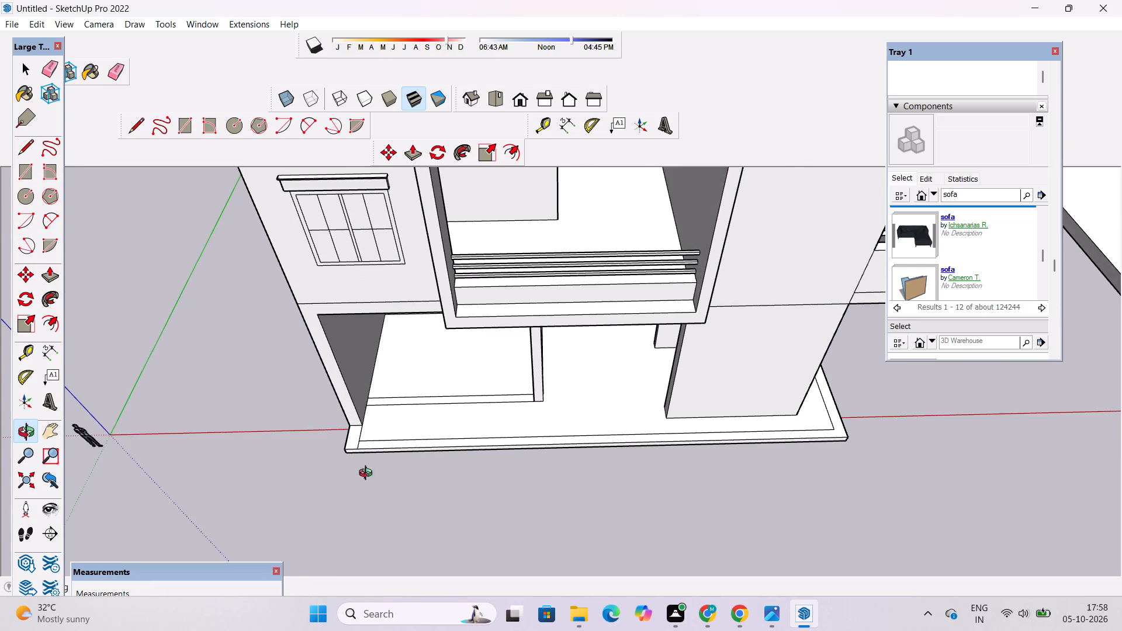
scroll(345, 473, "up", 2)
left_click_drag(397, 481, 359, 477)
left_click(361, 471, "shift")
scroll(361, 469, "up", 4)
key("t")
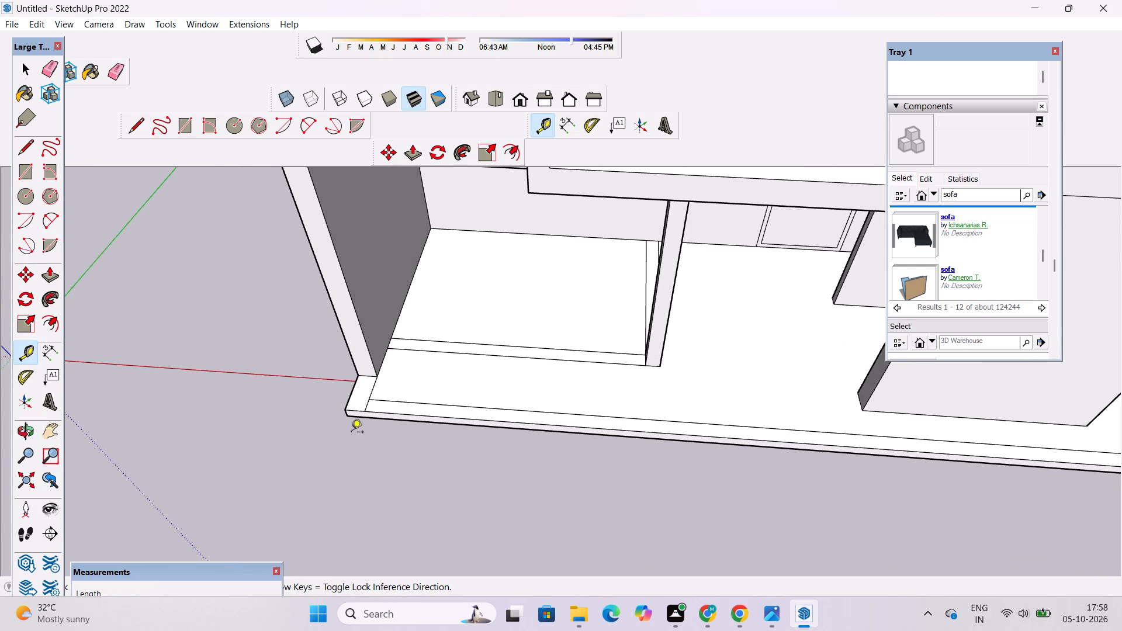
scroll(350, 425, "up", 2)
left_click(352, 386)
scroll(304, 386, "down", 9)
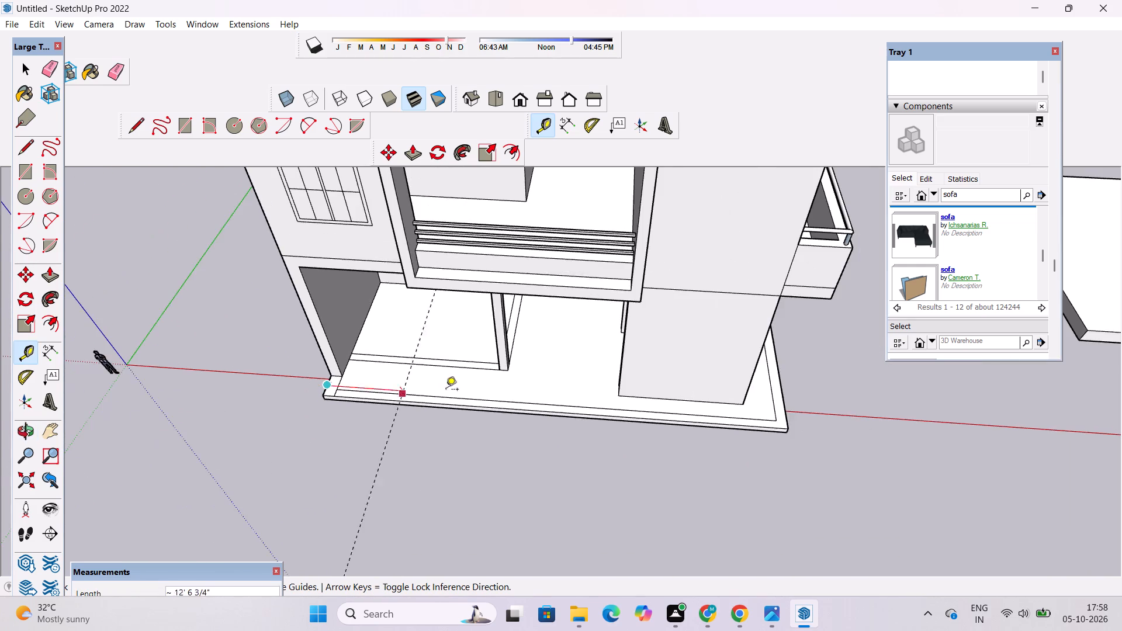
scroll(484, 393, "up", 3)
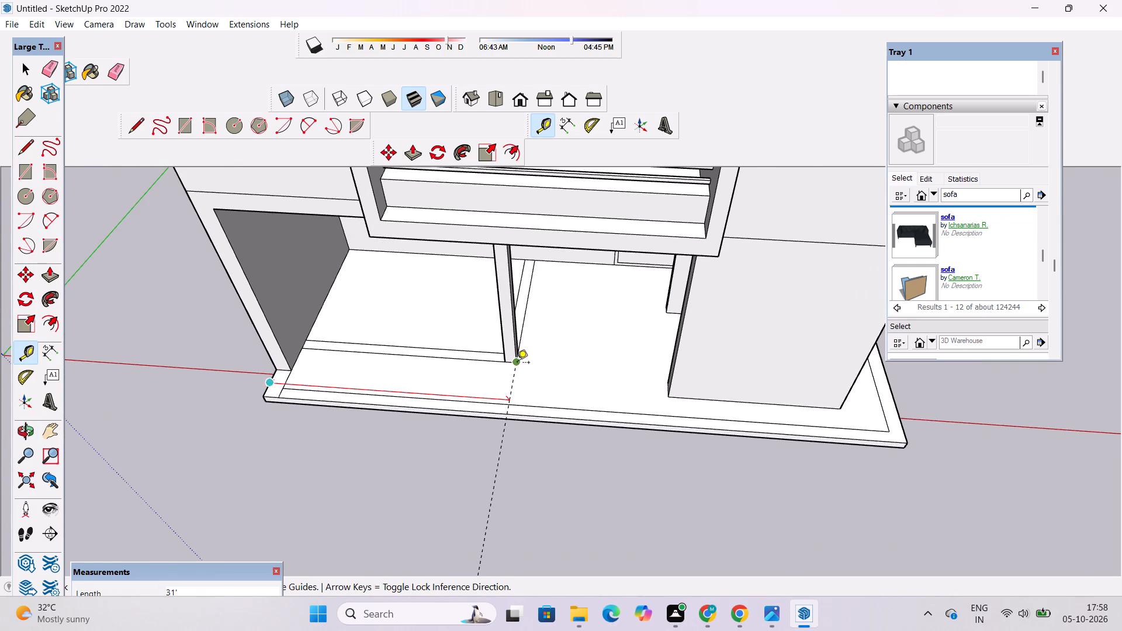
left_click(517, 363)
Draw a 1' 6" line across the front border strip where the guide crosses it.
scroll(492, 411, "down", 5)
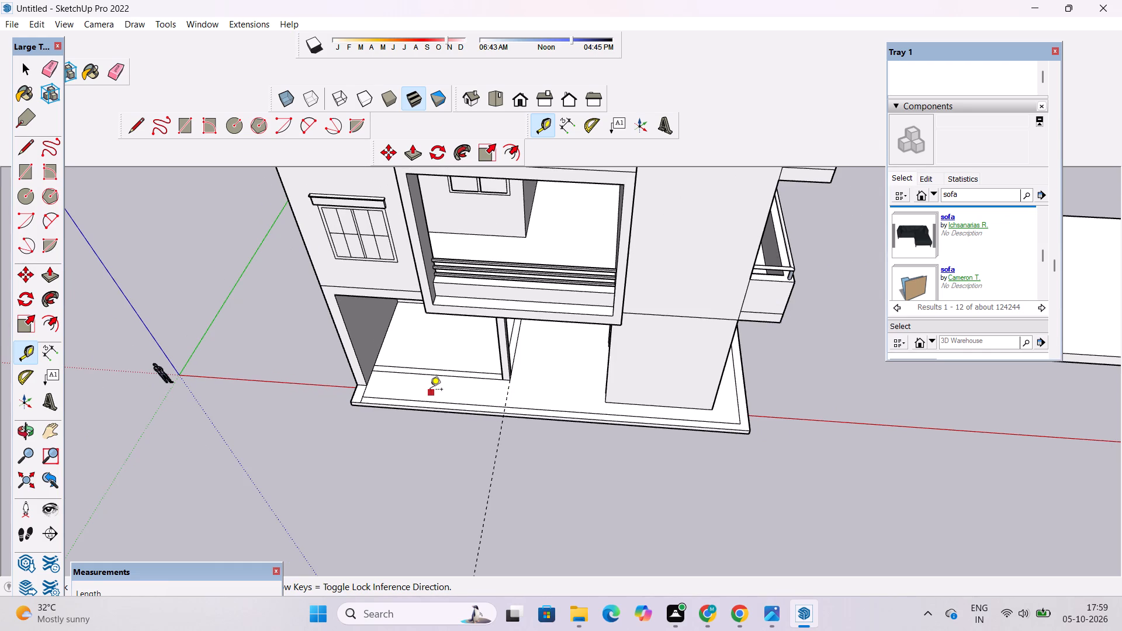
scroll(337, 401, "up", 1)
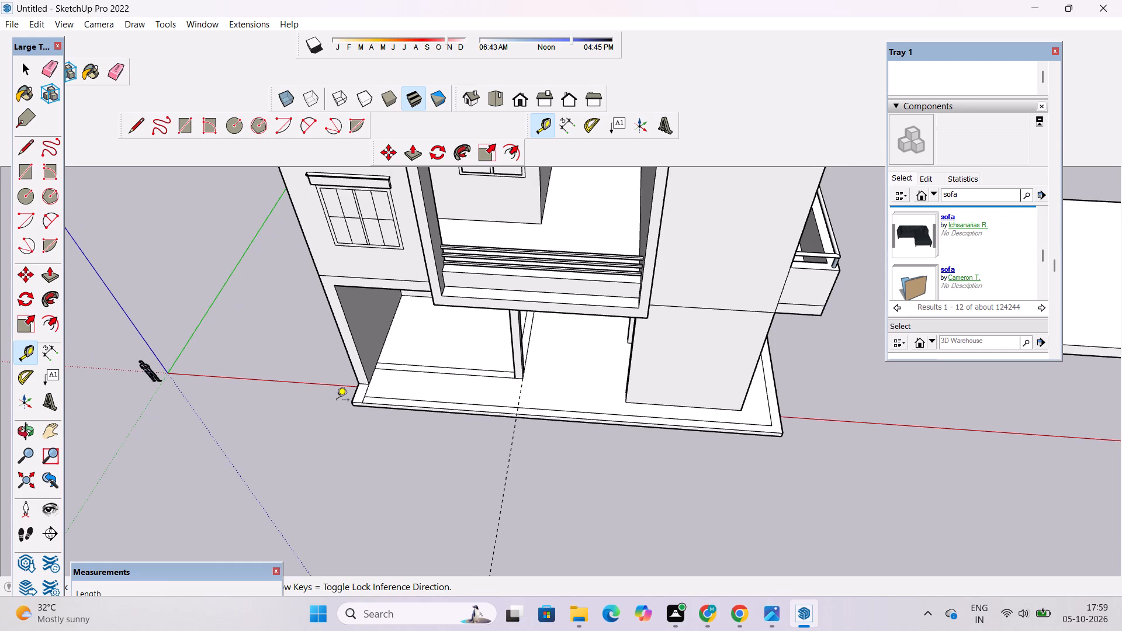
scroll(337, 402, "down", 4)
scroll(515, 420, "up", 5)
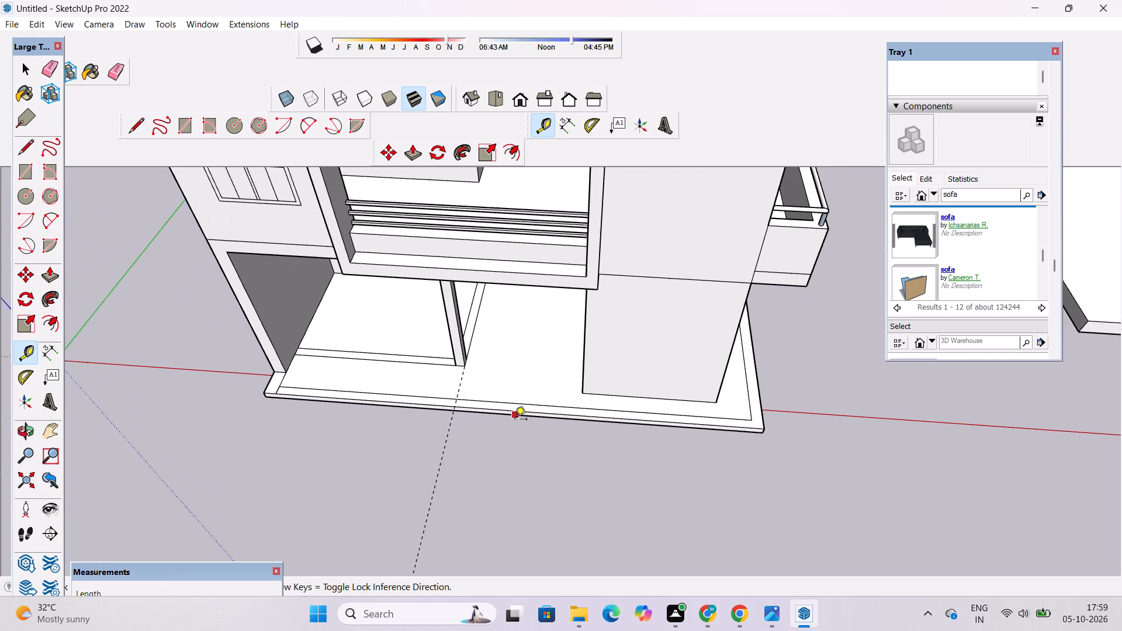
key("l")
scroll(458, 398, "up", 8)
left_click(456, 398)
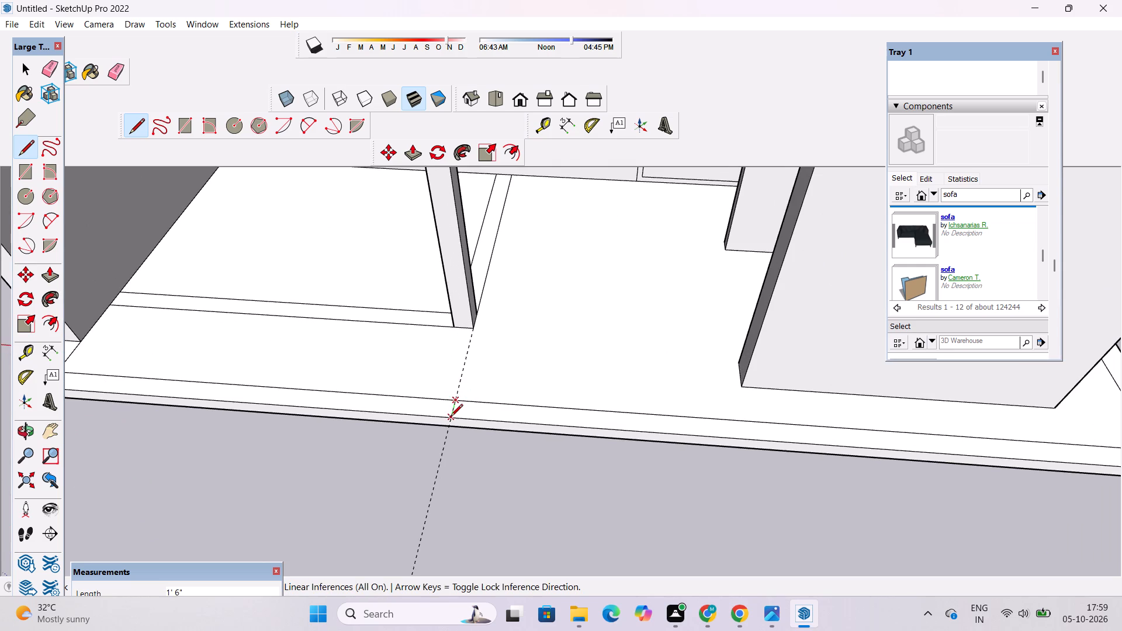
left_click(451, 417)
Erase the dashed guide line running from the front porch post.
key("space")
key("e")
left_click_drag(461, 372, 465, 378)
Push/Pull the border strip along the side porch and front, up to the dividing line, upward 20' as a wall.
key("o")
scroll(313, 390, "down", 10)
left_click_drag(460, 440, 418, 442, "shift")
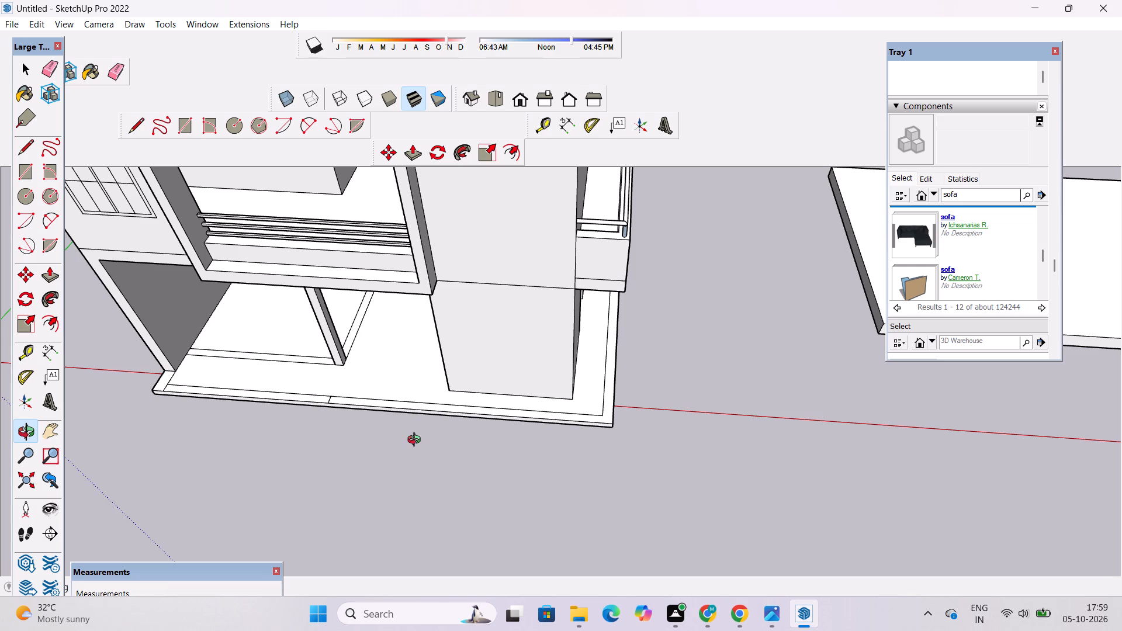
scroll(417, 441, "down", 6)
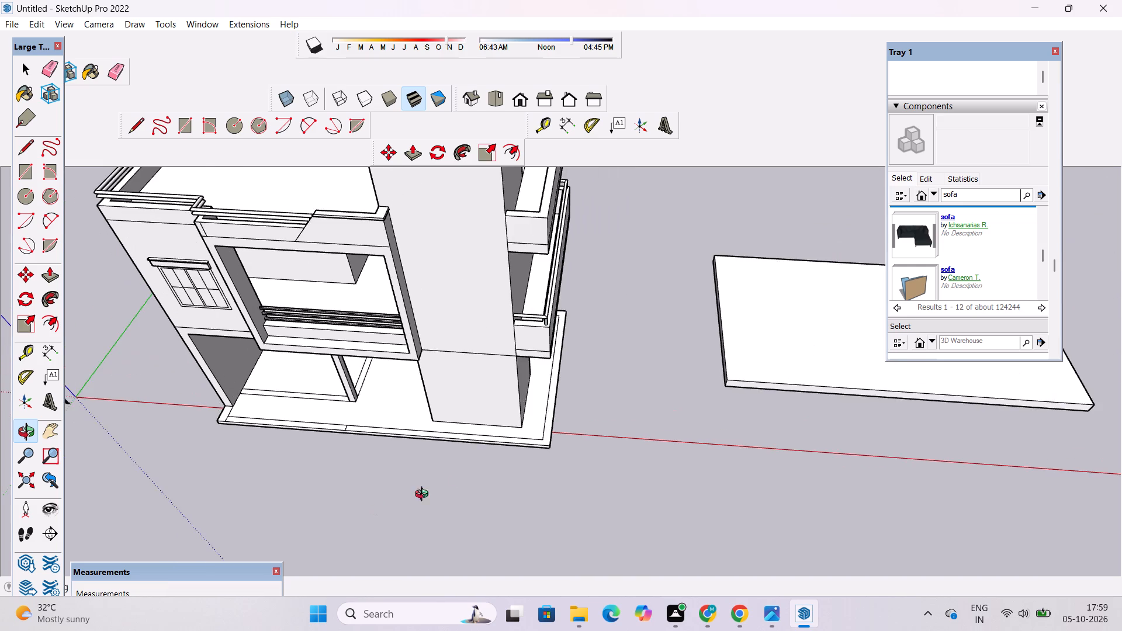
left_click_drag(508, 482, 378, 508, "shift")
scroll(403, 434, "up", 5)
left_click_drag(453, 464, 410, 410)
scroll(546, 434, "up", 3)
left_click_drag(546, 435, 512, 446)
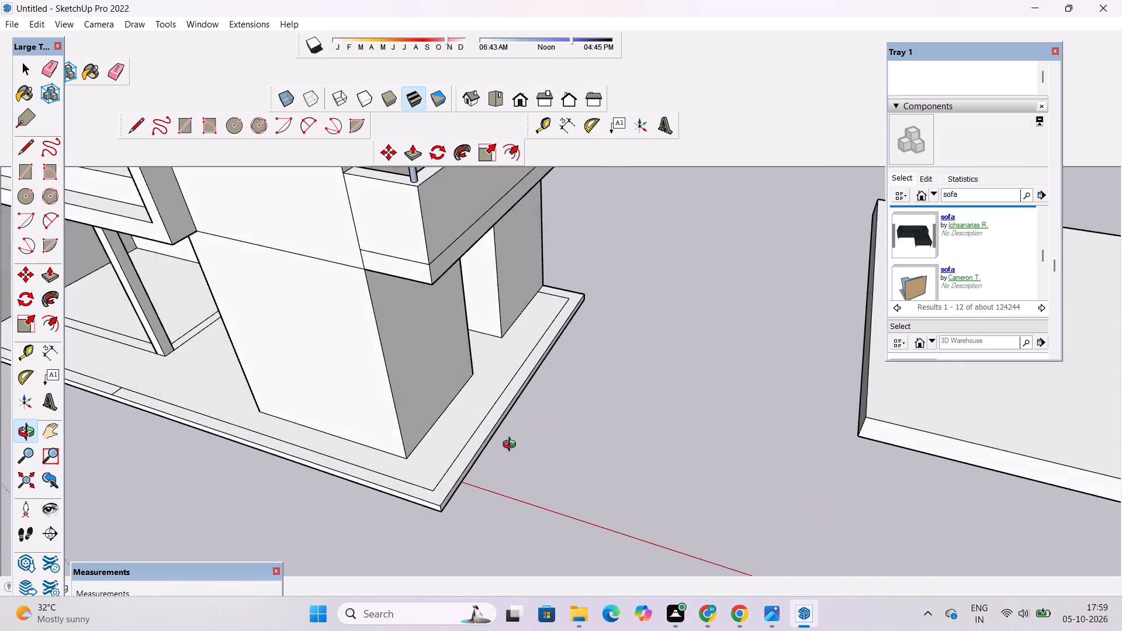
left_click_drag(512, 446, 489, 443)
left_click(482, 441)
key("p")
left_click(470, 441)
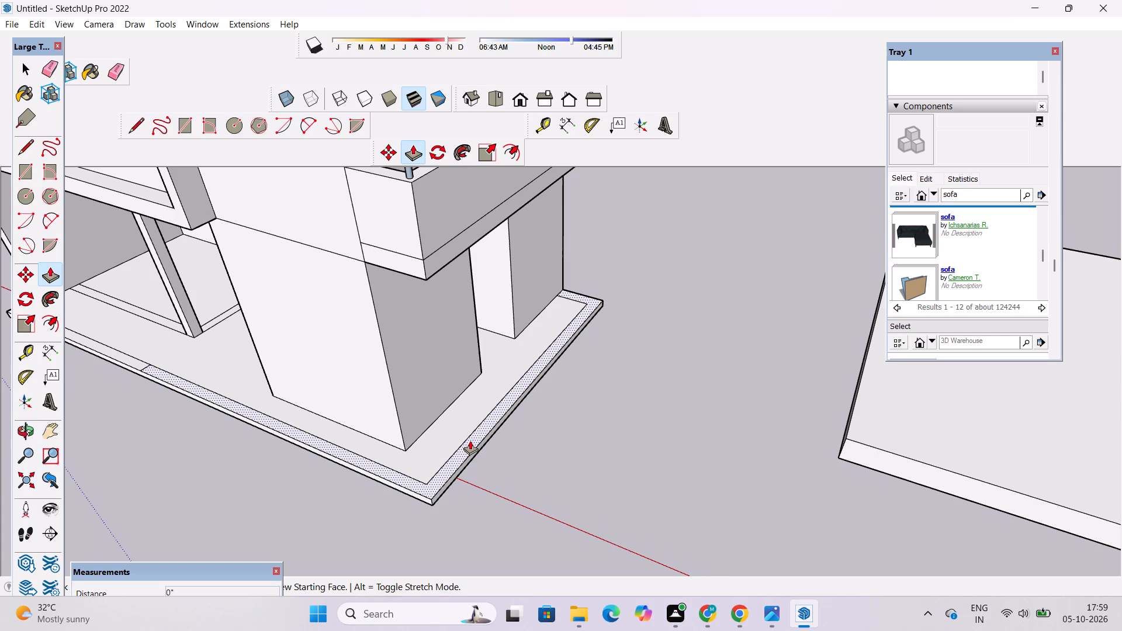
scroll(466, 428, "down", 3)
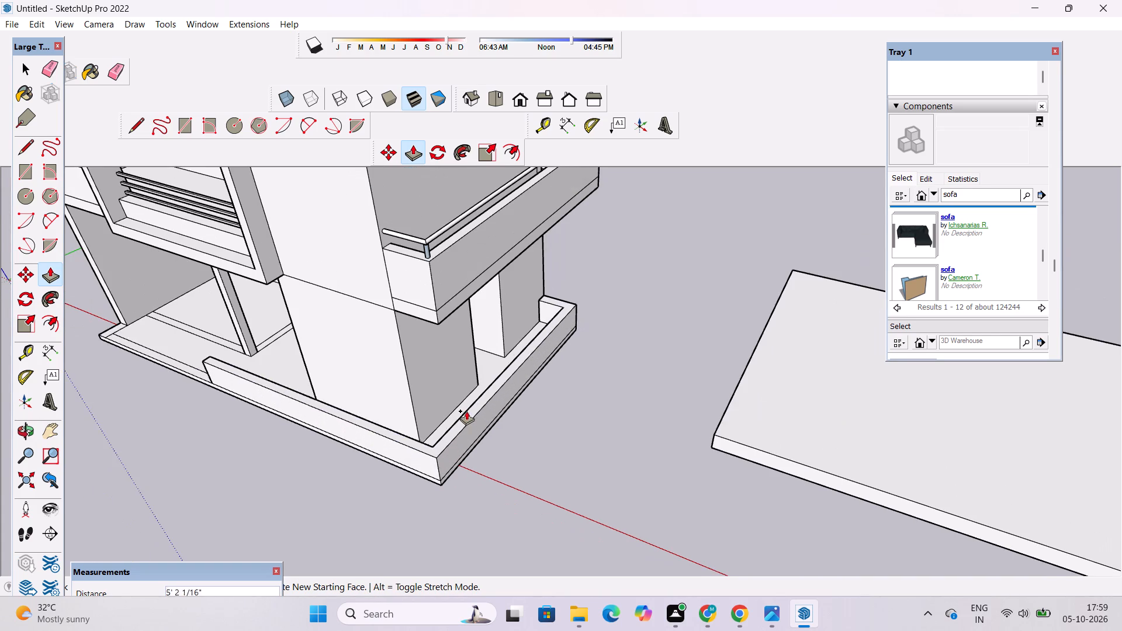
scroll(466, 402, "up", 2)
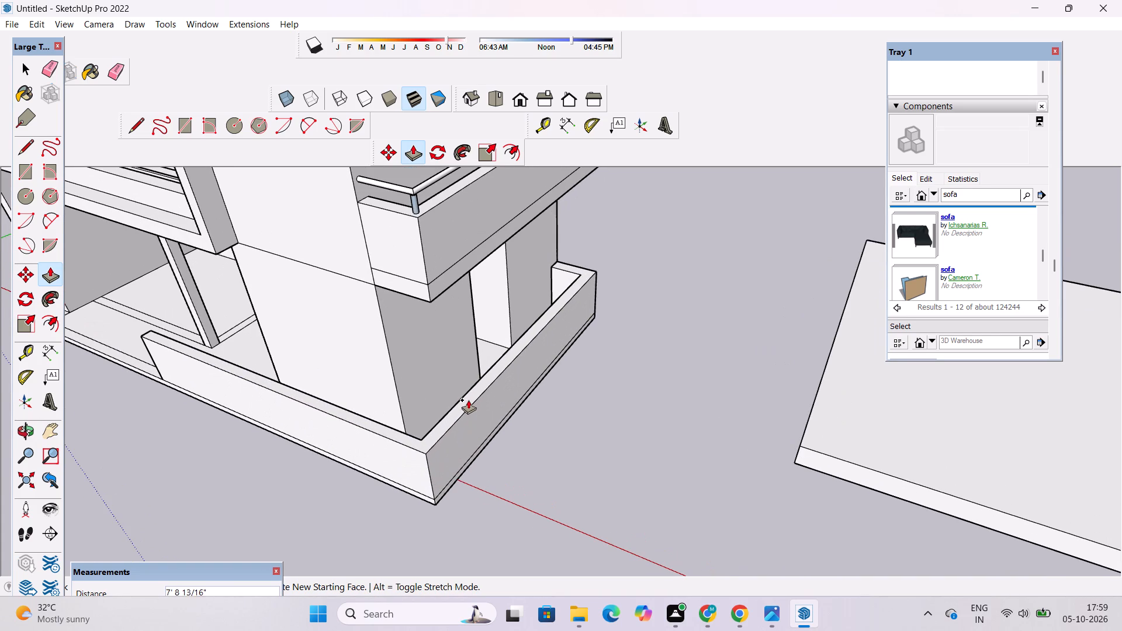
key("o")
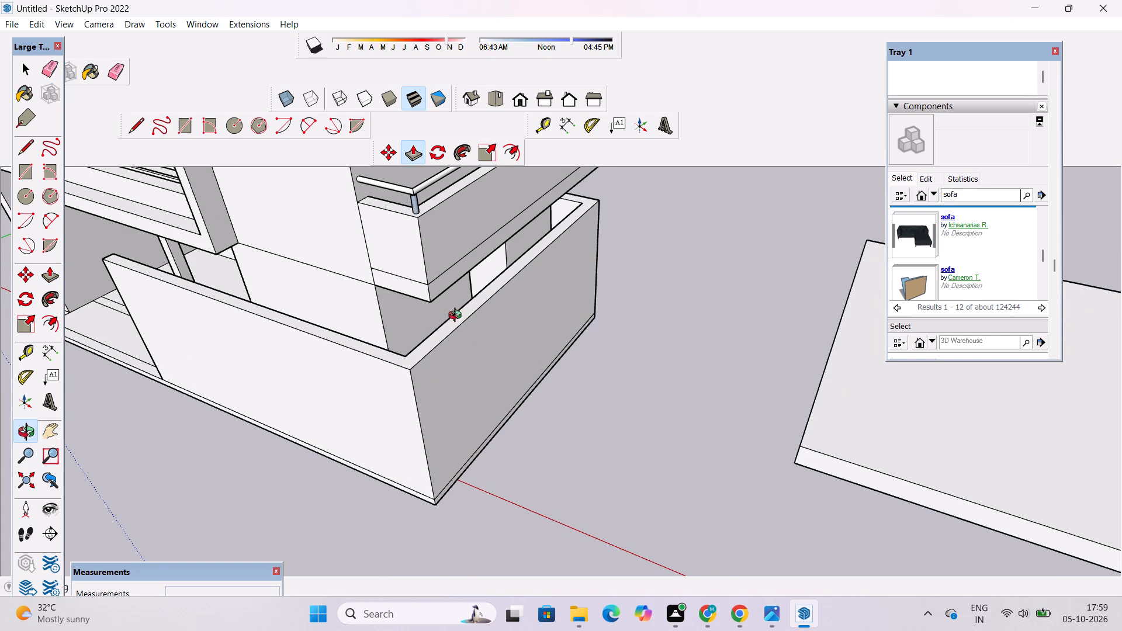
left_click_drag(435, 338, 516, 256)
scroll(491, 280, "down", 7)
left_click_drag(466, 328, 542, 295, "shift")
left_click_drag(545, 303, 557, 227)
left_click_drag(525, 267, 595, 272, "shift")
left_click_drag(598, 288, 645, 364)
scroll(614, 331, "up", 3)
left_click_drag(605, 321, 587, 356, "shift")
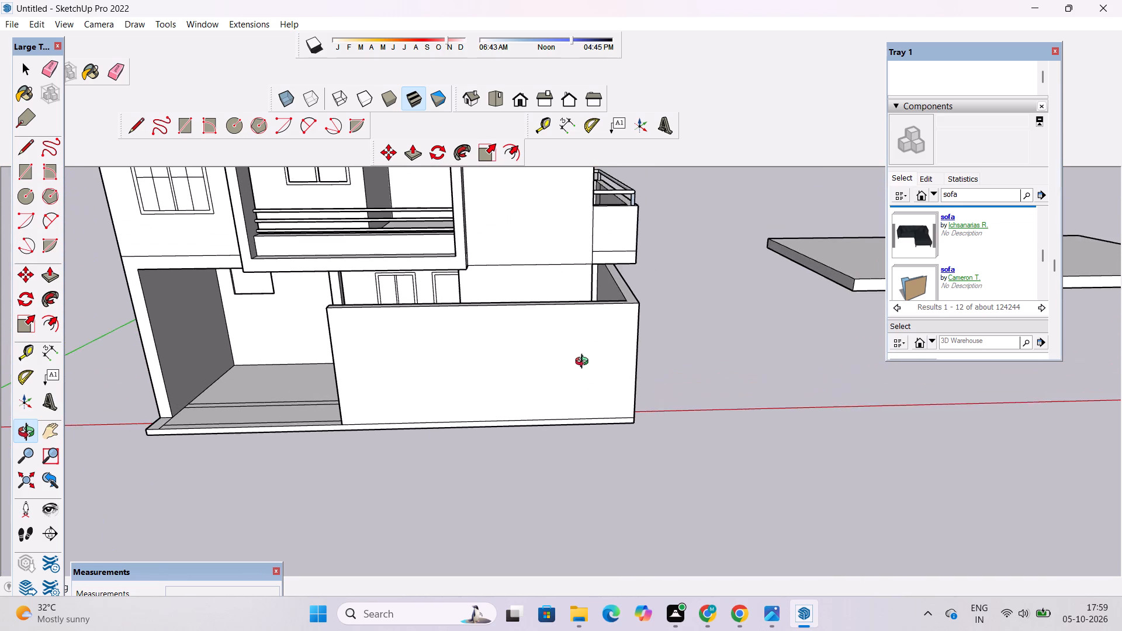
left_click_drag(582, 365, 578, 349)
scroll(577, 344, "down", 2)
left_click_drag(577, 342, 567, 398, "shift")
left_click_drag(567, 398, 560, 373)
left_click(560, 370, "shift")
left_click_drag(560, 378, 550, 361, "shift")
left_click_drag(550, 356, 558, 366, "shift")
left_click(558, 367)
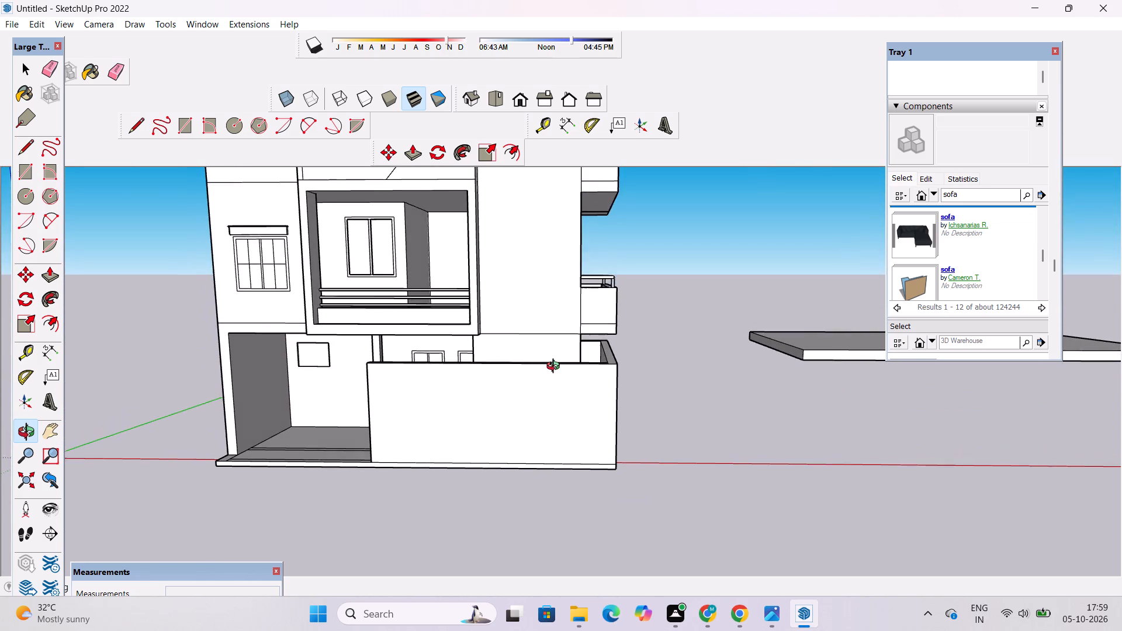
key("p")
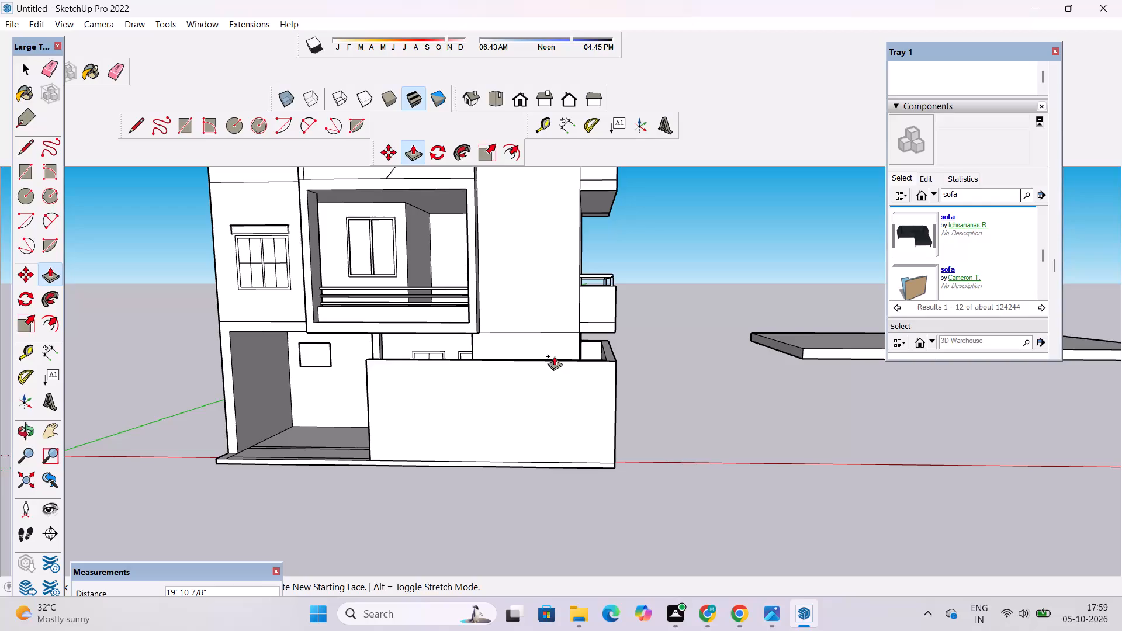
type("20'")
key("Return")
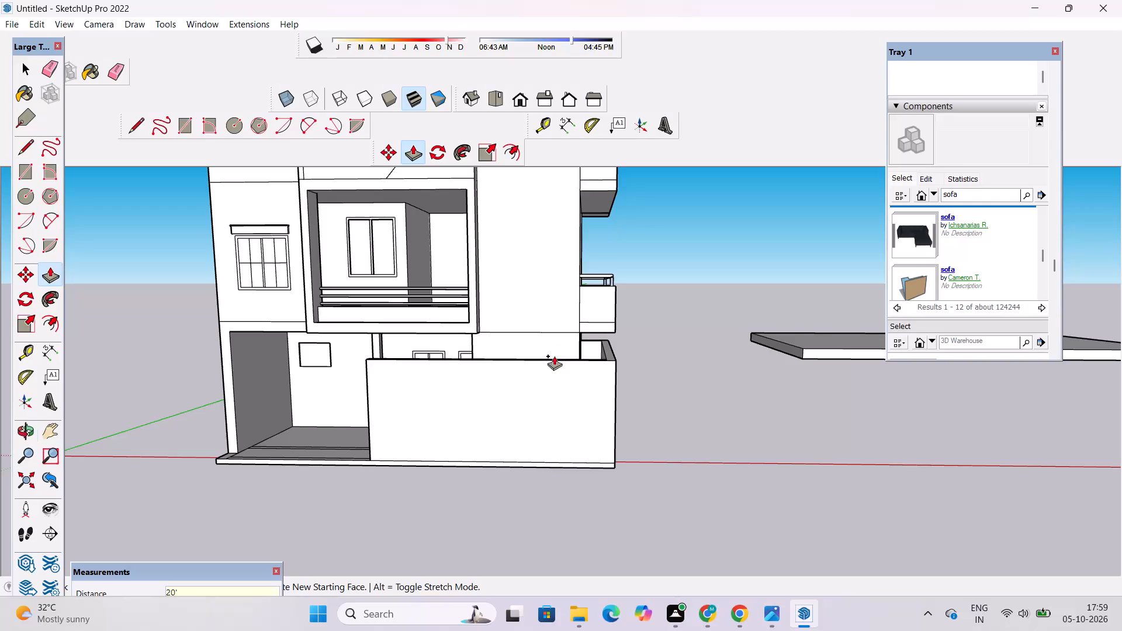
Examine the raised porch wall against the front of the house.
key("o")
scroll(555, 348, "down", 7)
left_click_drag(593, 364, 573, 508)
scroll(563, 407, "up", 2)
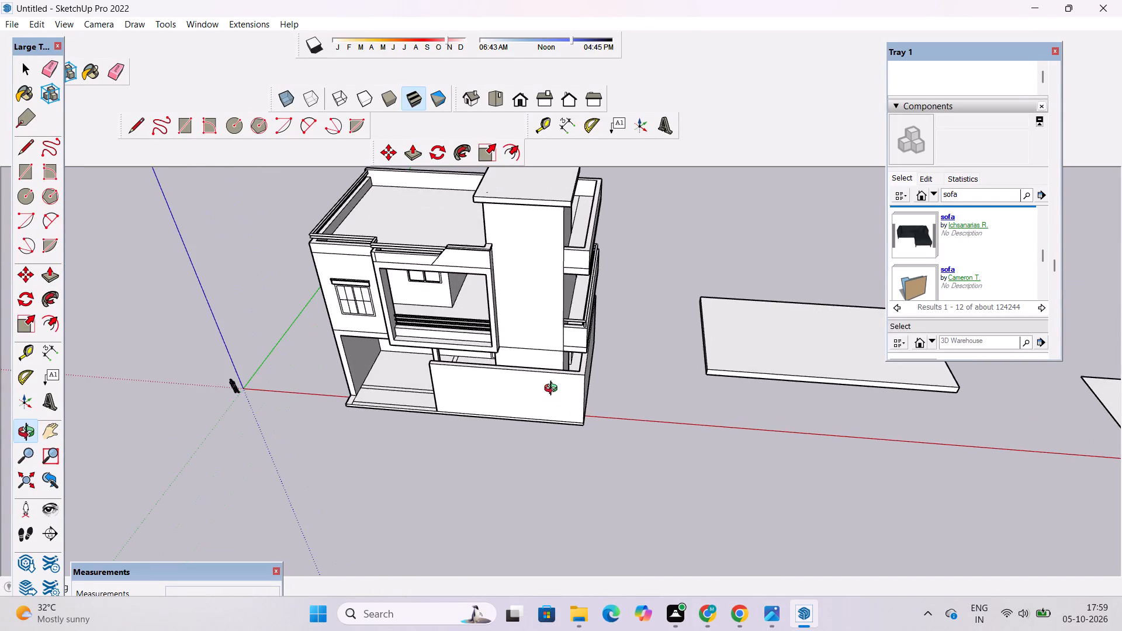
scroll(553, 387, "down", 2)
scroll(545, 384, "up", 5)
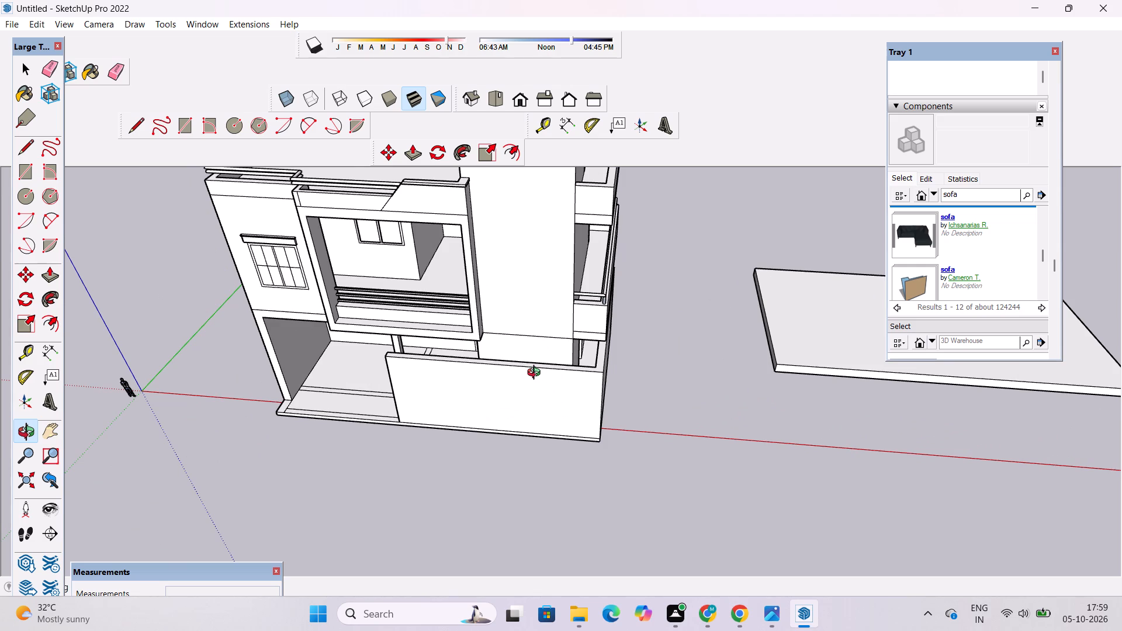
Examine the raised boundary wall and the house's front elevation from several angles.
scroll(536, 374, "down", 3)
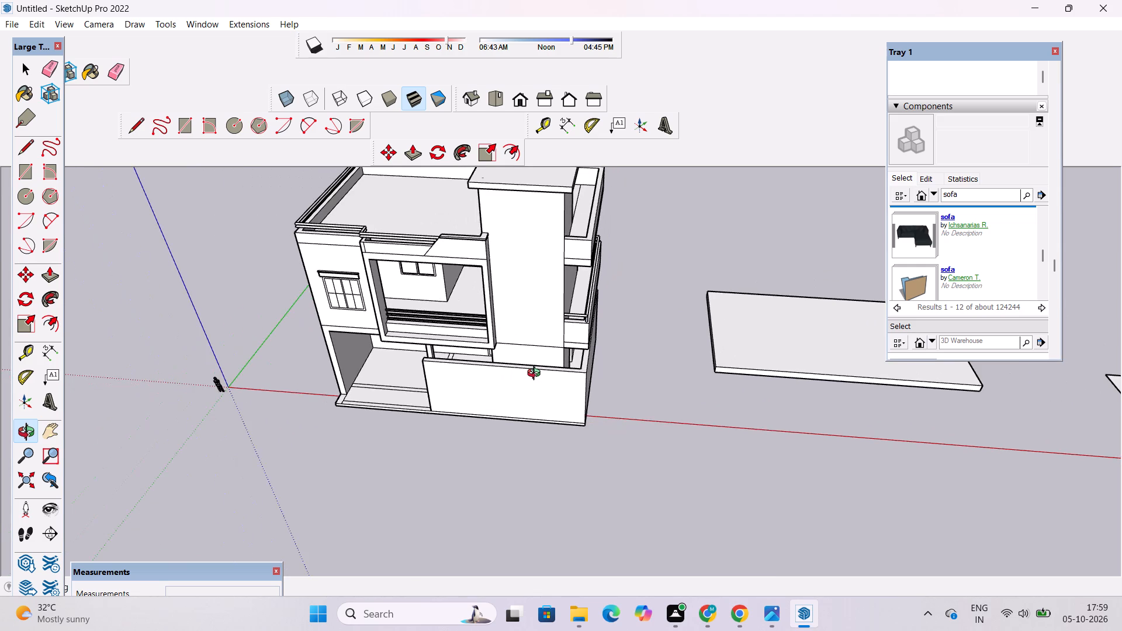
scroll(536, 375, "down", 4)
scroll(536, 406, "up", 4)
left_click_drag(490, 433, 490, 353)
left_click_drag(494, 373, 510, 375, "shift")
left_click_drag(489, 415, 492, 390)
left_click_drag(492, 400, 535, 413)
scroll(532, 400, "up", 4)
left_click_drag(525, 418, 520, 394)
left_click_drag(505, 442, 506, 393)
left_click_drag(508, 394, 521, 410, "shift")
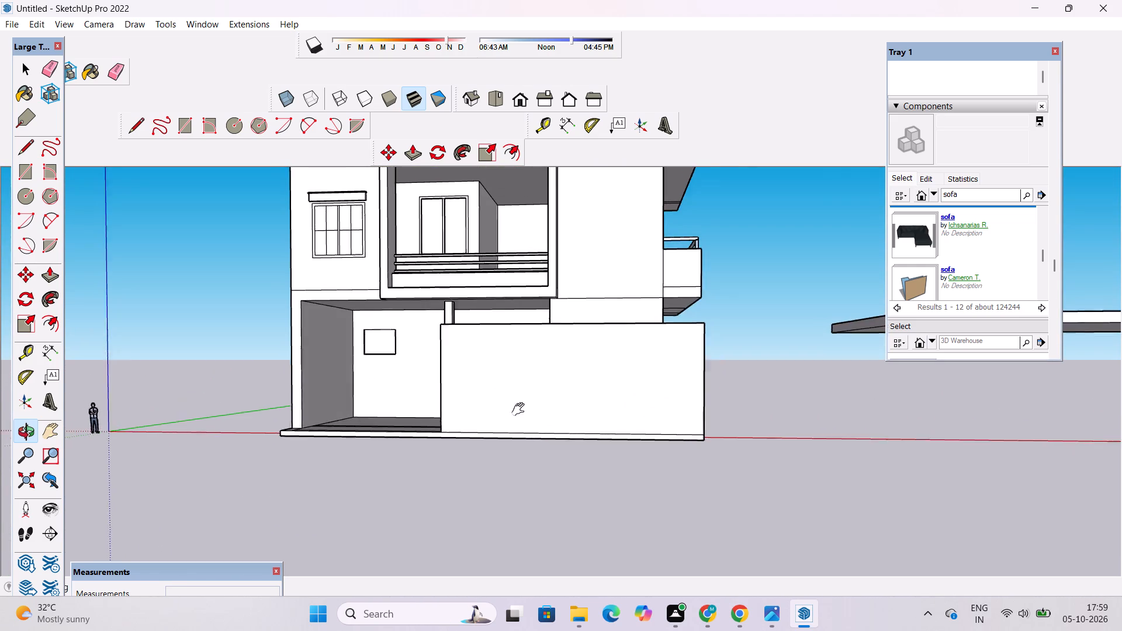
left_click_drag(521, 410, 534, 418, "shift")
scroll(534, 416, "down", 5)
left_click_drag(508, 424, 561, 424, "shift")
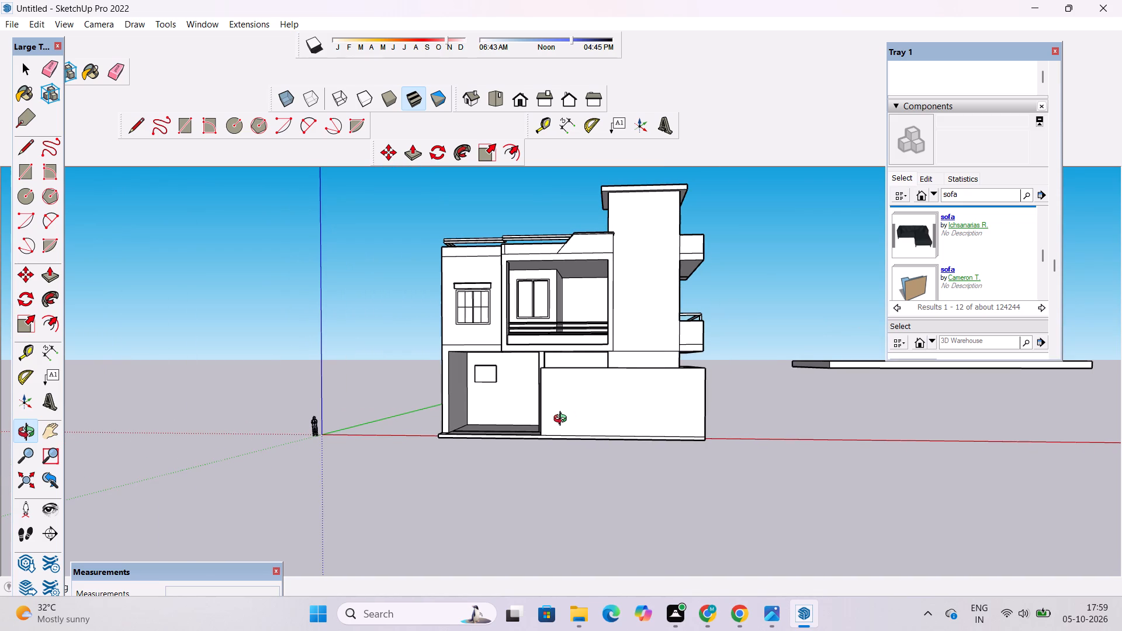
scroll(562, 420, "down", 2)
scroll(531, 427, "up", 1)
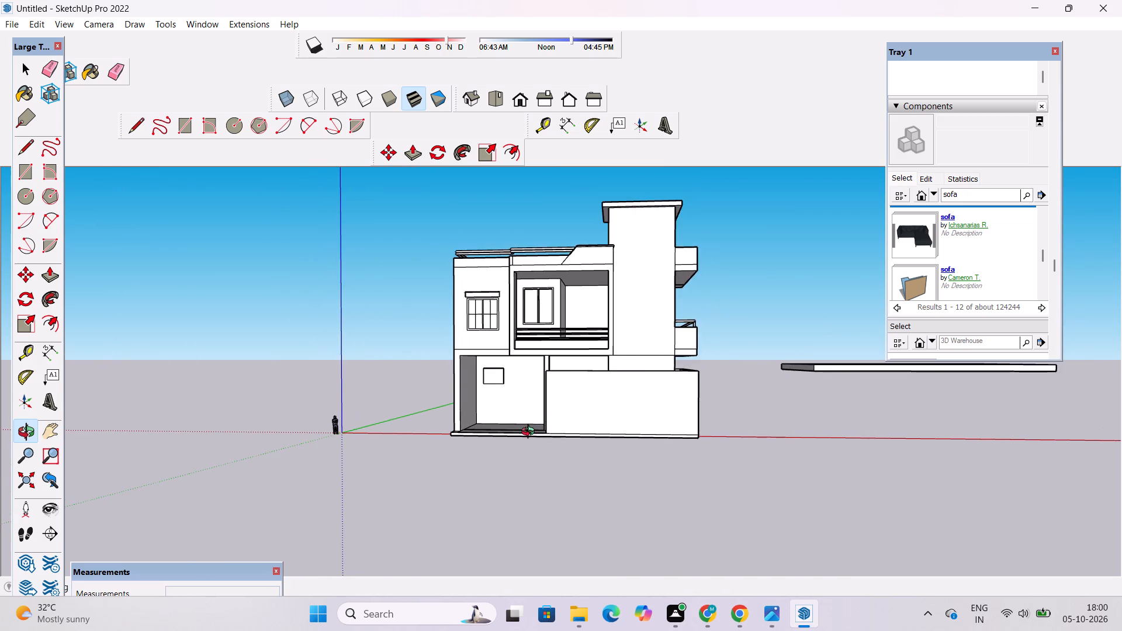
Push/Pull the small border piece at the open porch's front corner up to the top of the boundary wall.
left_click_drag(531, 434, 550, 548)
scroll(498, 472, "up", 4)
left_click_drag(489, 463, 487, 419, "shift")
left_click_drag(483, 411, 487, 500)
scroll(451, 409, "up", 4)
left_click_drag(451, 412, 451, 448, "shift")
scroll(441, 436, "up", 3)
left_click_drag(438, 429, 434, 443, "shift")
left_click_drag(430, 450, 410, 455)
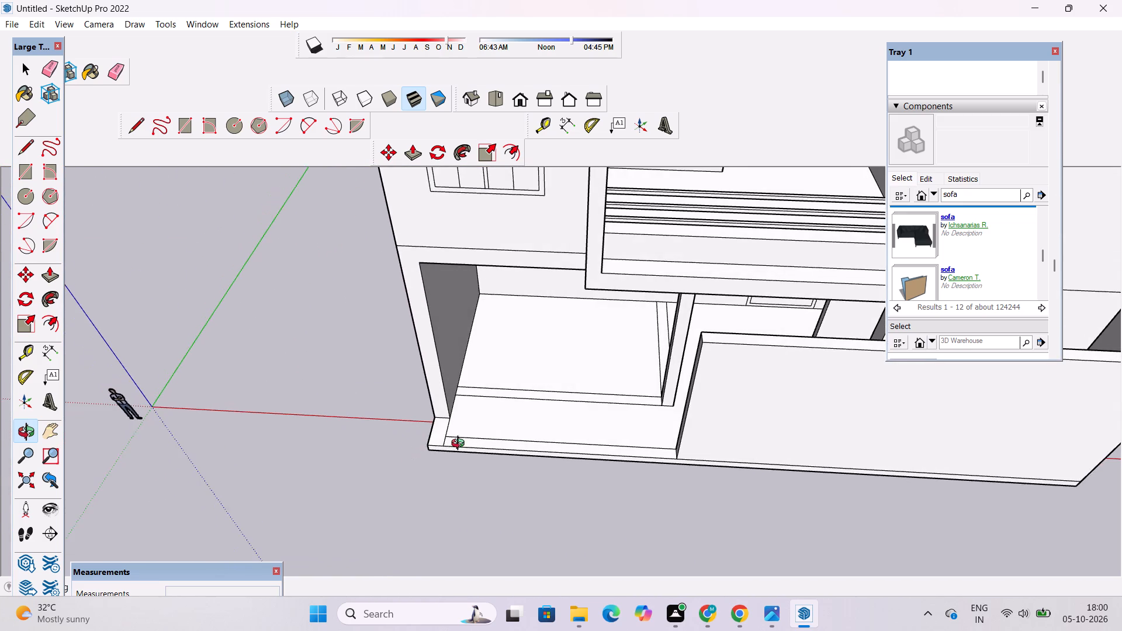
scroll(460, 439, "up", 2)
left_click_drag(457, 438, 444, 457, "shift")
left_click_drag(438, 448, 428, 462)
scroll(426, 462, "down", 4)
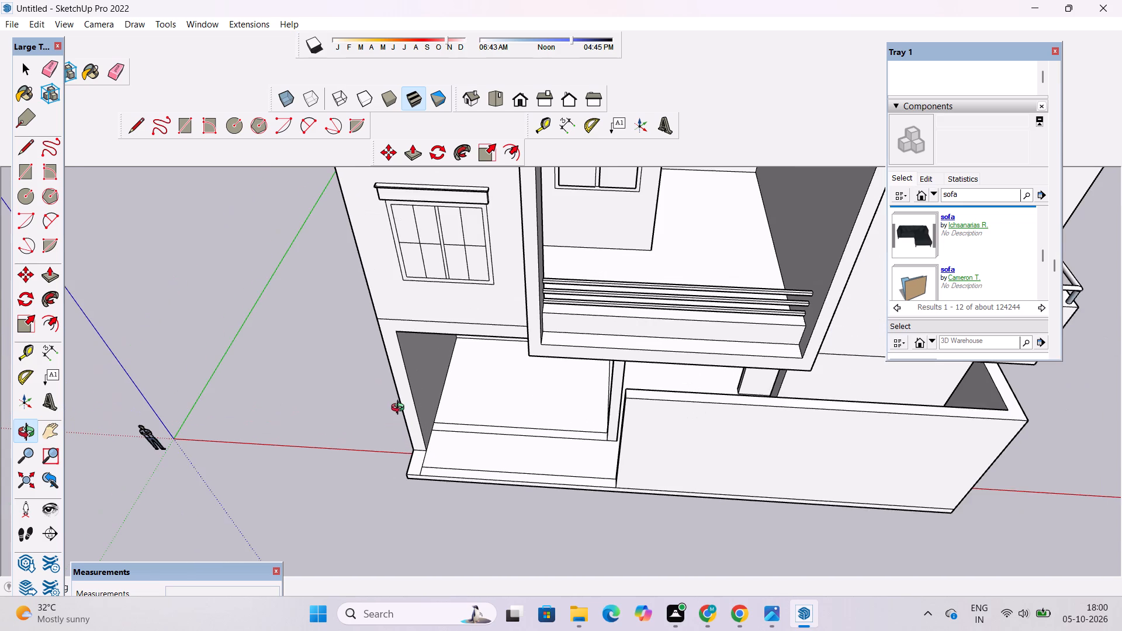
left_click_drag(409, 459, 430, 331)
left_click_drag(417, 501, 420, 490)
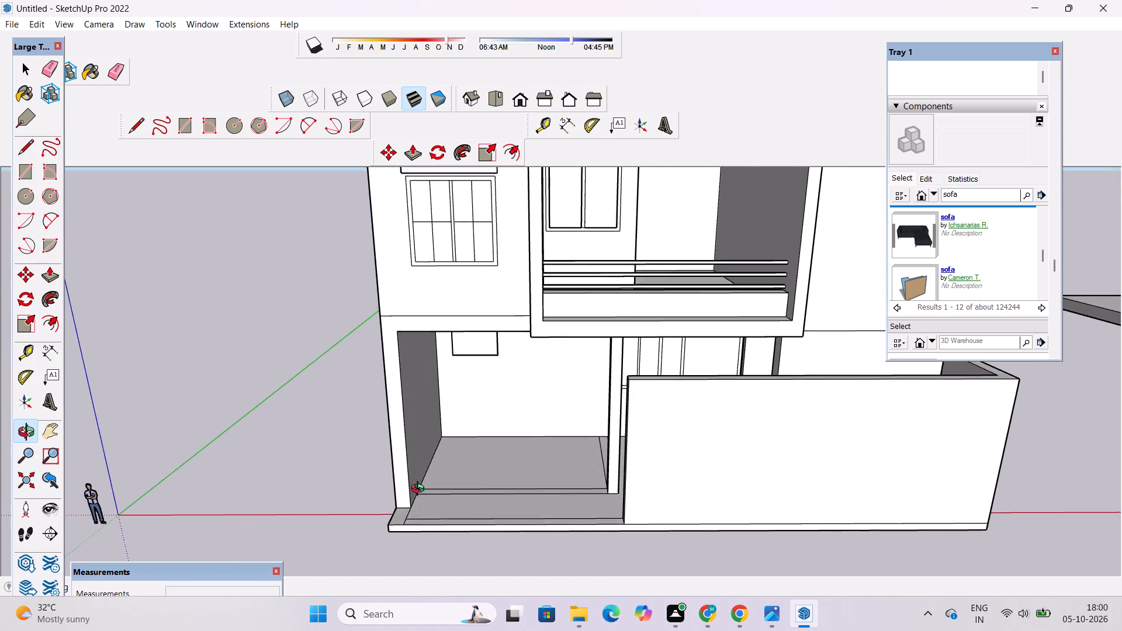
left_click_drag(420, 490, 425, 484)
left_click_drag(420, 498, 496, 536)
scroll(487, 512, "down", 4)
left_click_drag(465, 531, 463, 516)
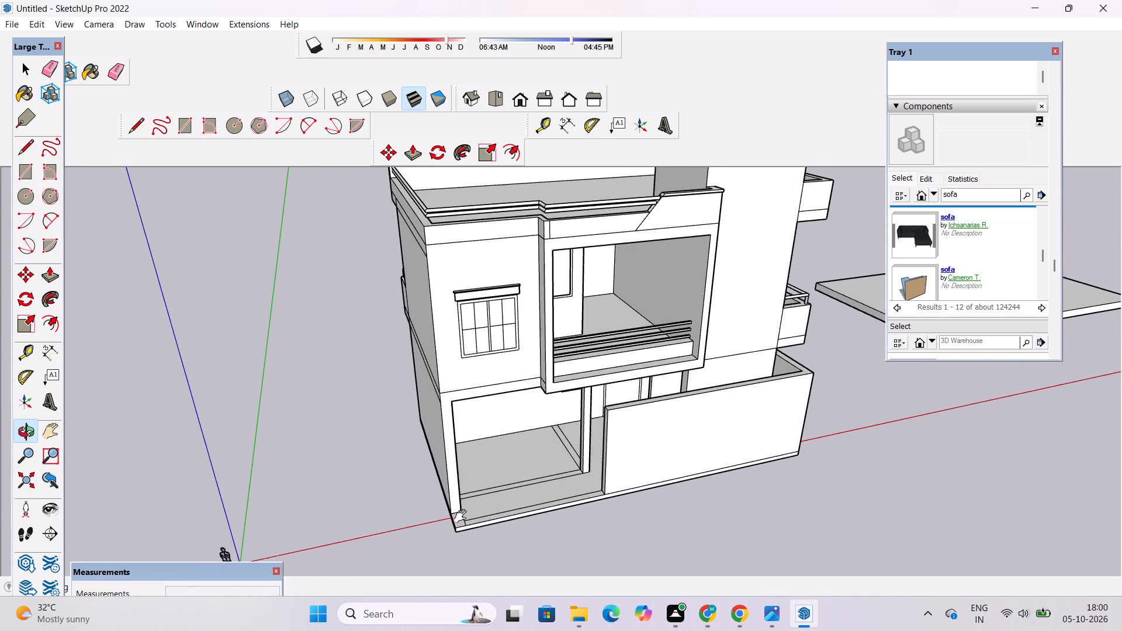
left_click_drag(463, 516, 460, 512)
key("p")
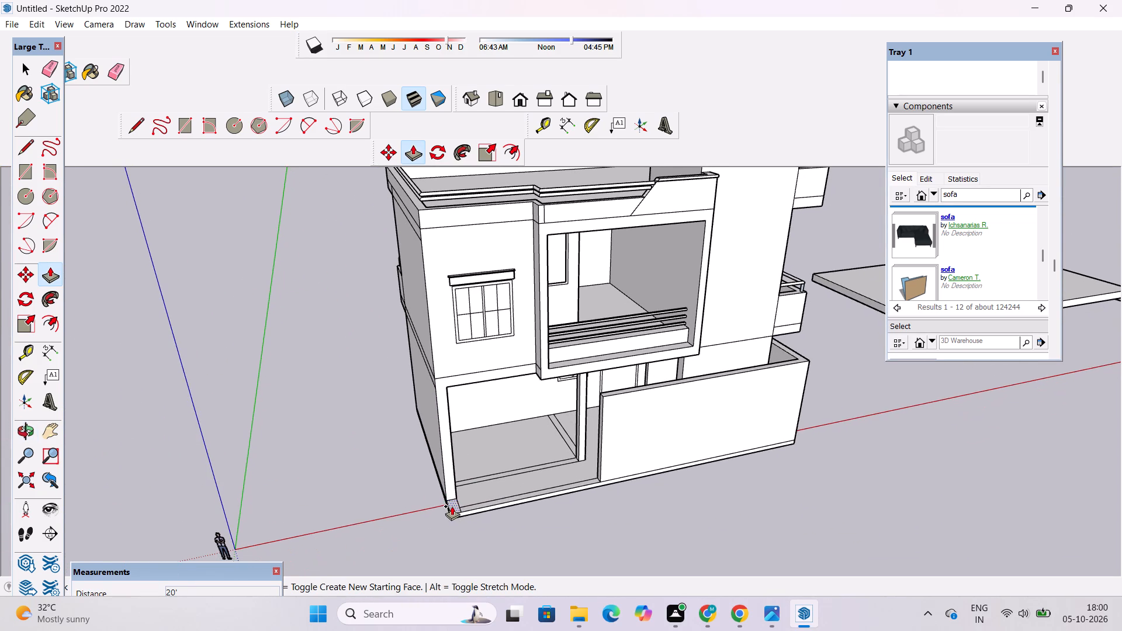
scroll(452, 506, "up", 4)
left_click(459, 510)
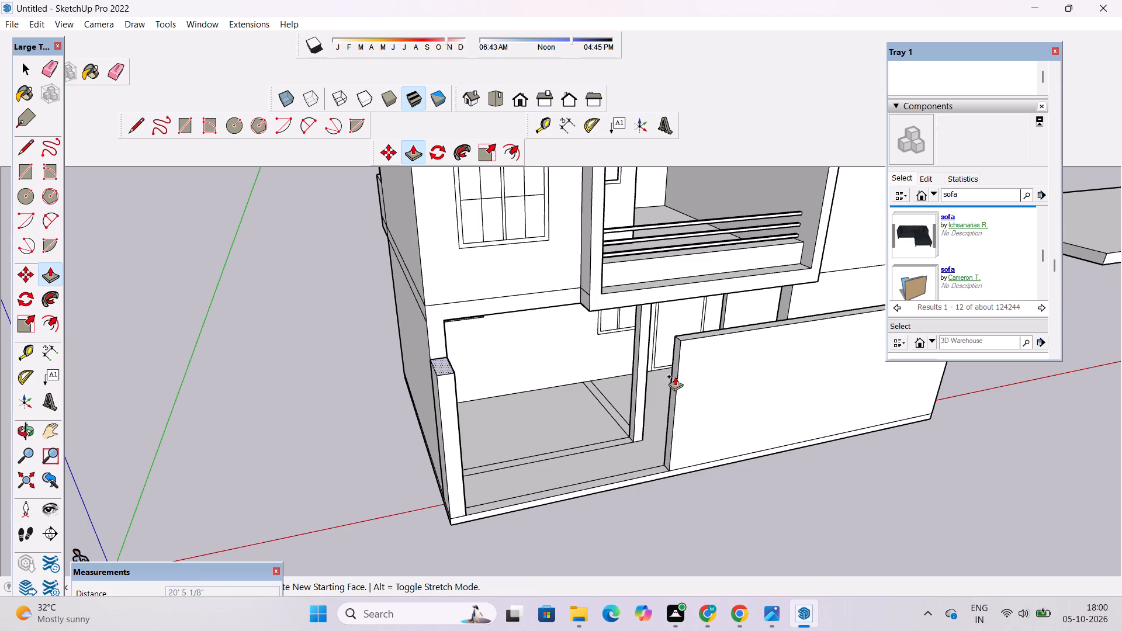
left_click(680, 343)
Erase the leftover edges between the raised corner piece and the porch's side wall.
key("o")
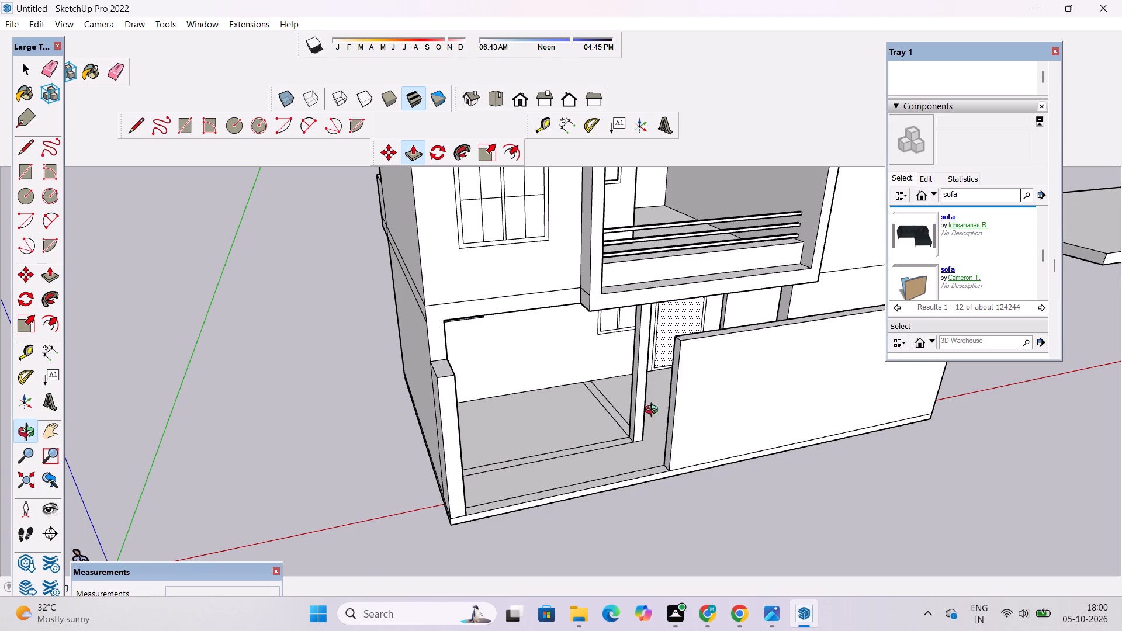
left_click_drag(679, 469, 502, 452)
scroll(437, 401, "up", 4)
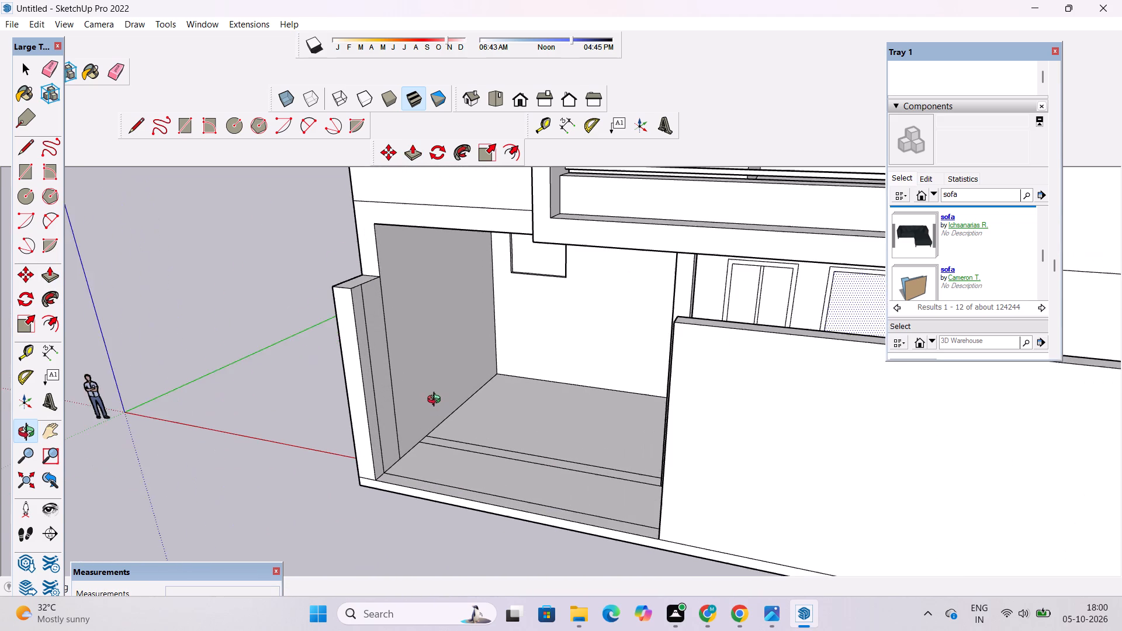
key("e")
scroll(382, 374, "up", 3)
left_click_drag(386, 327, 351, 393)
scroll(480, 407, "down", 4)
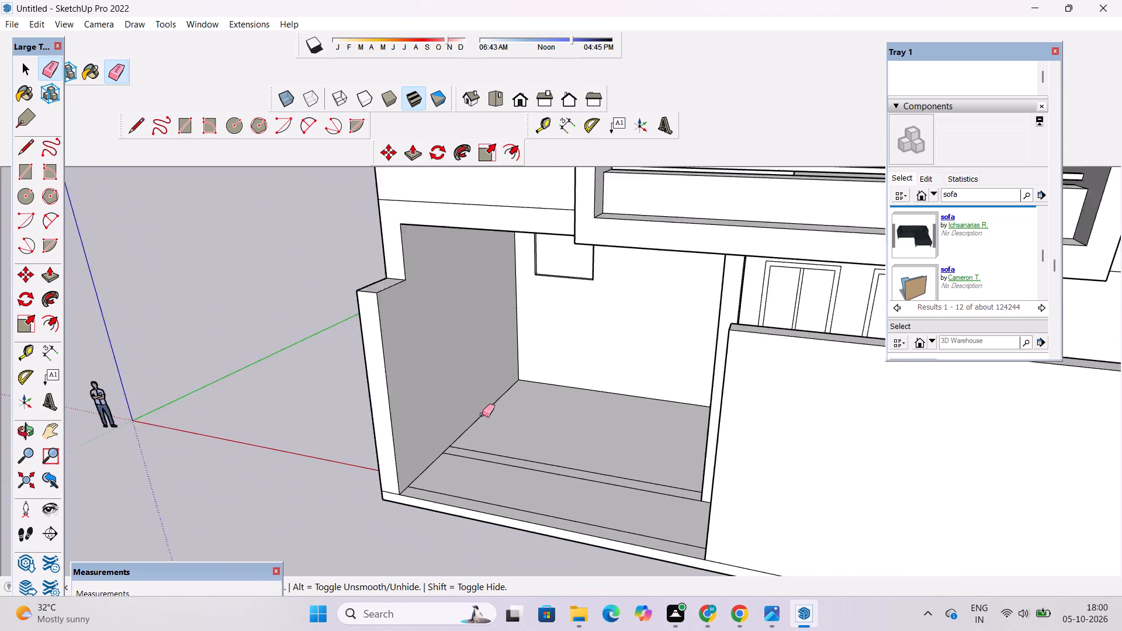
scroll(482, 414, "down", 1)
scroll(508, 483, "up", 3)
key("space")
Examine the open porch's floor, post and side wall from above and from the front.
type("o")
scroll(506, 487, "down", 6)
left_click_drag(458, 503, 531, 553)
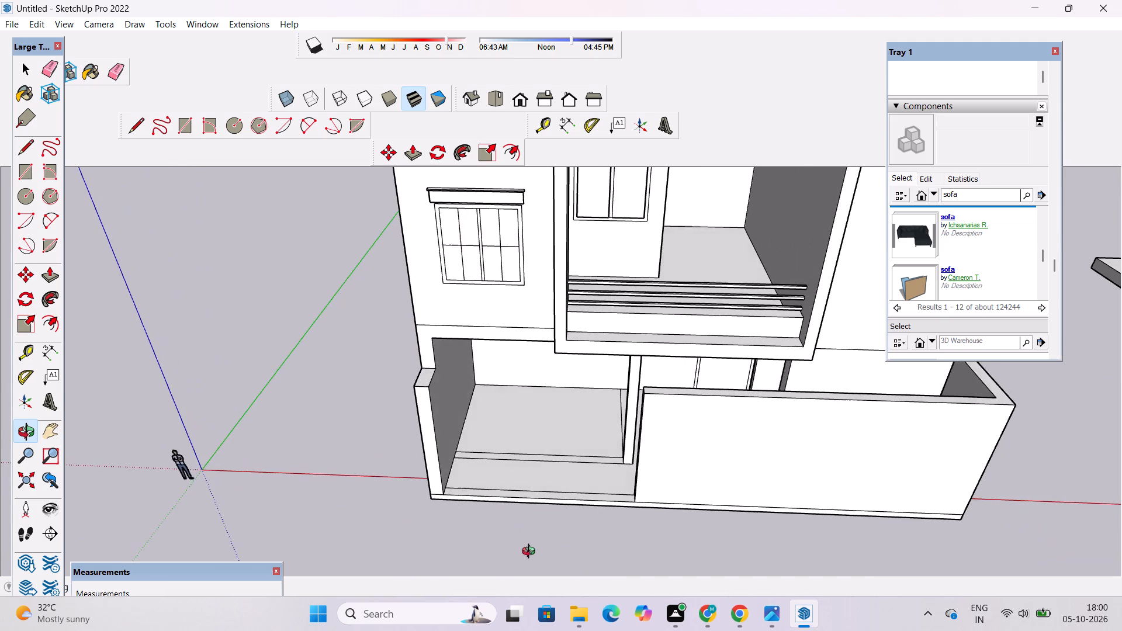
scroll(529, 517, "up", 3)
left_click_drag(525, 492, 522, 532)
scroll(539, 500, "up", 2)
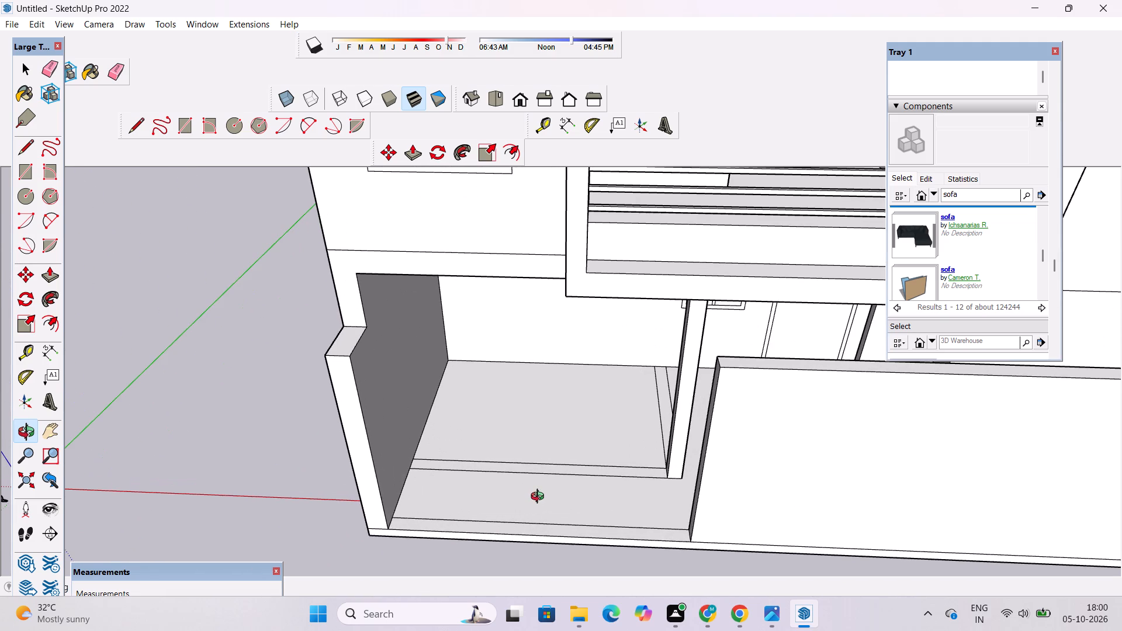
left_click_drag(550, 489, 570, 493)
left_click_drag(575, 495, 581, 523, "shift")
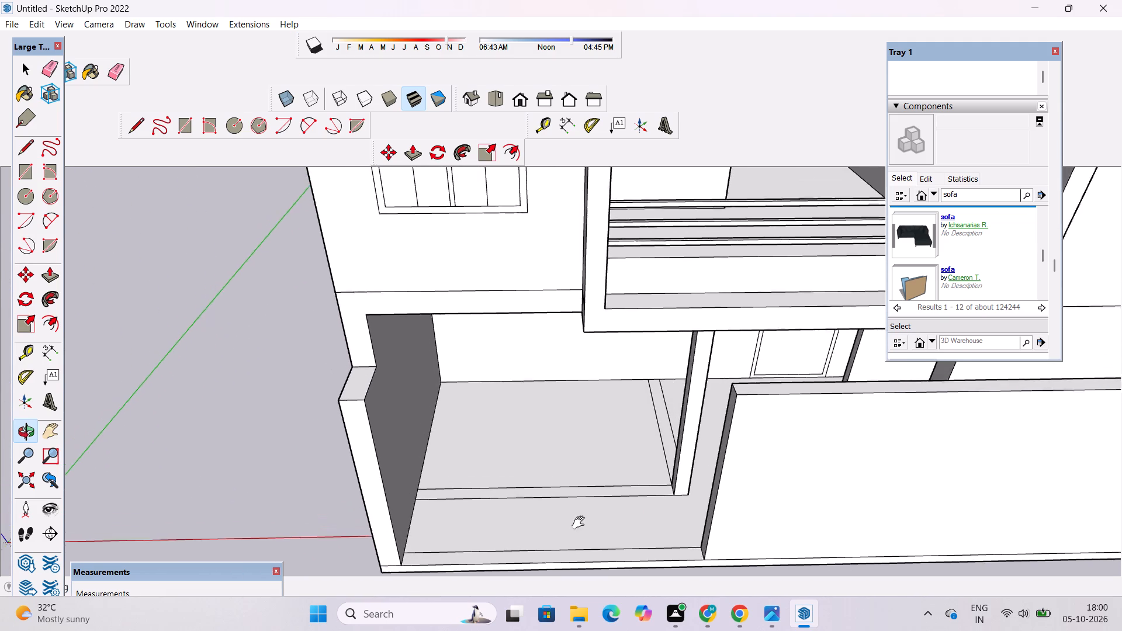
left_click_drag(581, 523, 581, 523, "shift")
left_click_drag(581, 525, 564, 334)
left_click_drag(557, 365, 557, 434)
left_click_drag(557, 448, 557, 388, "shift")
left_click_drag(548, 437, 548, 455)
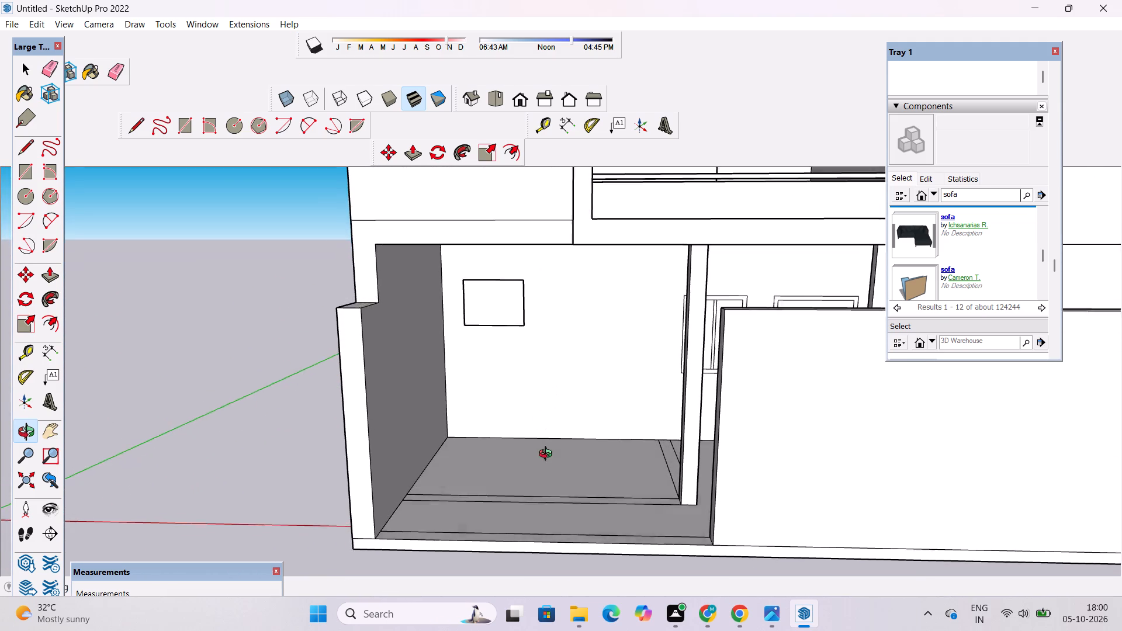
left_click_drag(548, 455, 548, 463)
left_click_drag(526, 504, 534, 442, "shift")
left_click_drag(538, 456, 538, 463)
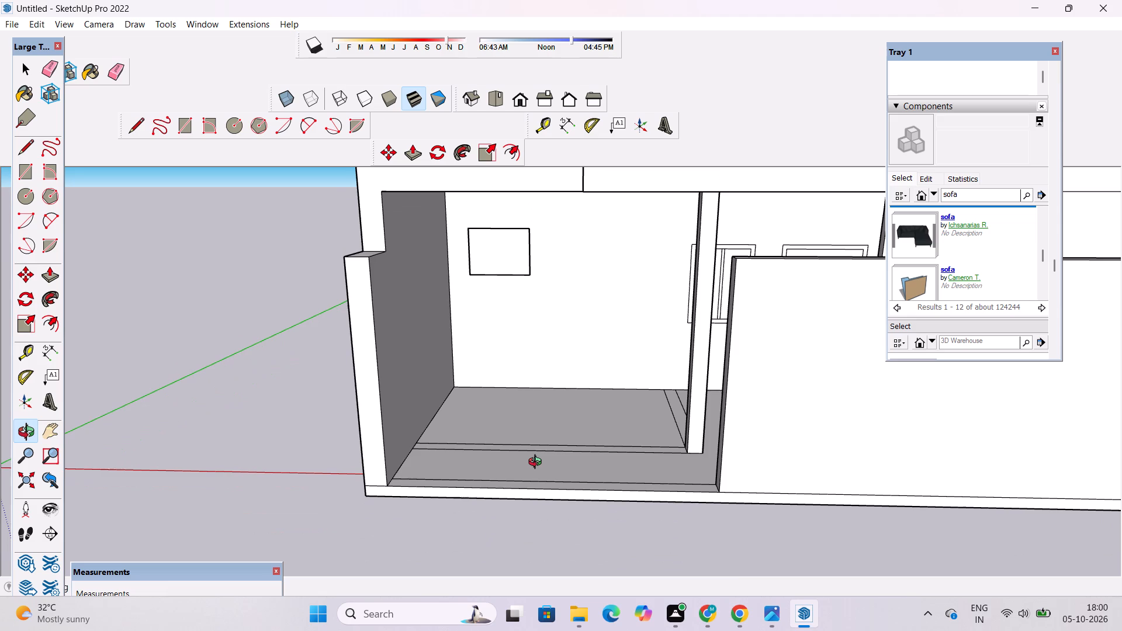
Erase the rear line of the narrow strip across the porch floor, between the side wall and the post.
scroll(538, 461, "down", 4)
left_click_drag(535, 480, 533, 526)
scroll(529, 470, "up", 3)
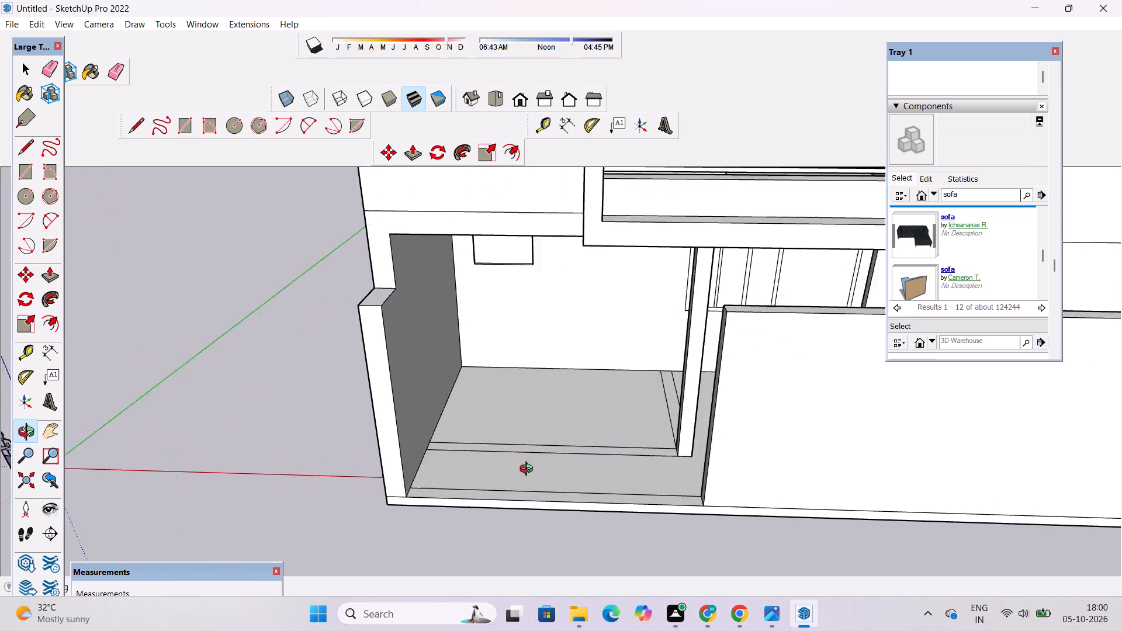
scroll(529, 470, "up", 3)
scroll(529, 456, "down", 2)
left_click_drag(580, 465, 574, 512)
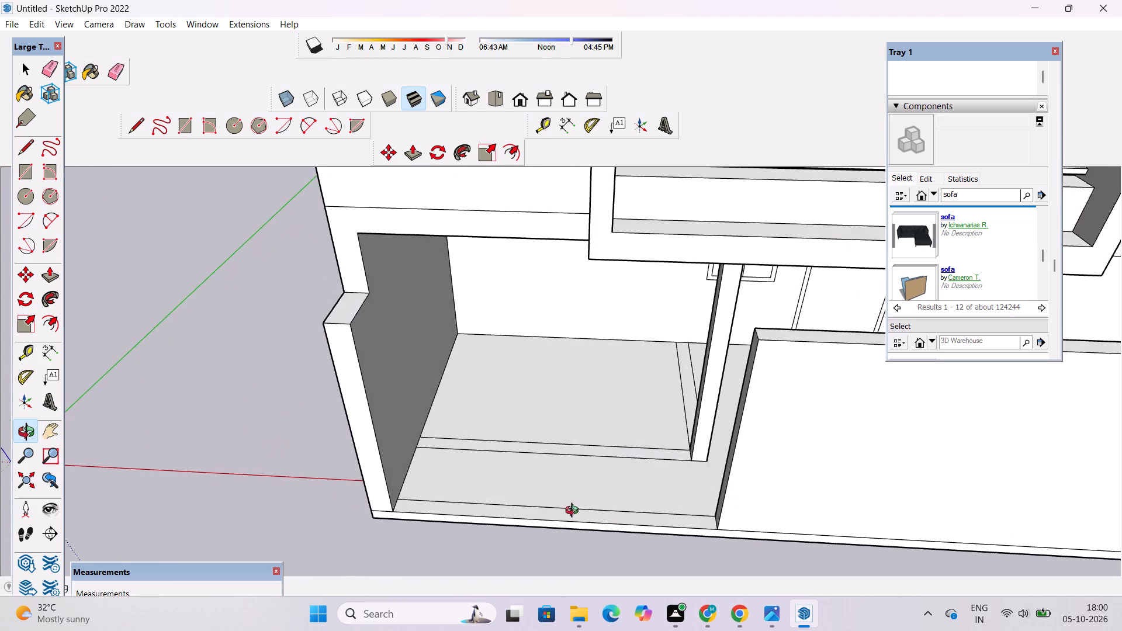
left_click_drag(574, 512, 574, 512)
scroll(590, 478, "up", 3)
left_click_drag(590, 478, 594, 505)
left_click_drag(587, 502, 586, 511)
scroll(580, 498, "up", 2)
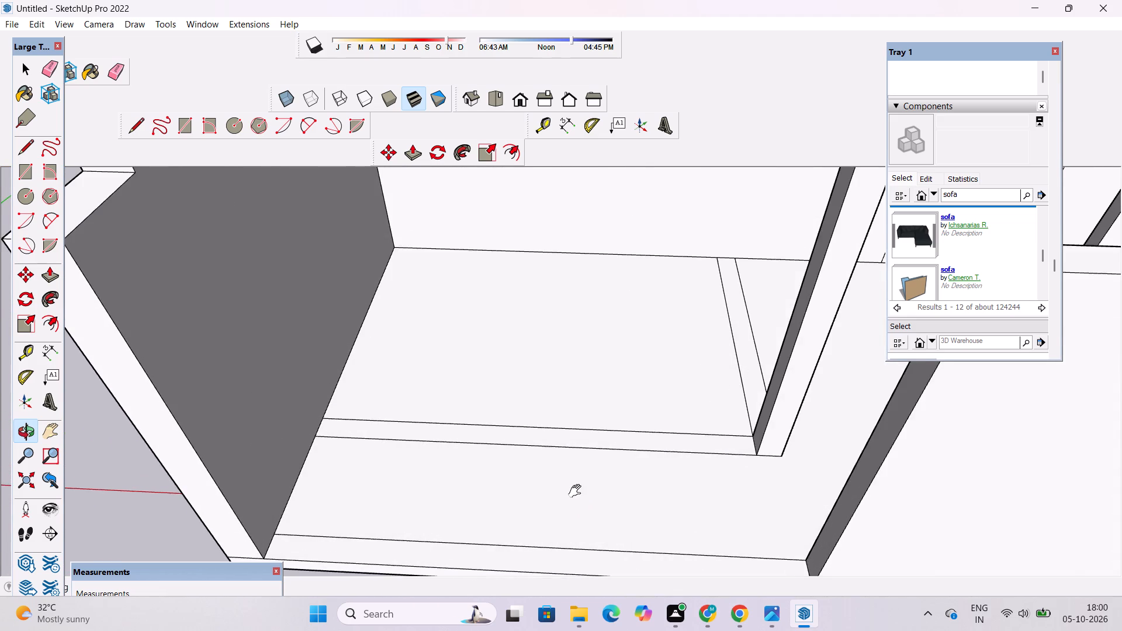
left_click_drag(577, 491, 579, 498, "shift")
left_click_drag(581, 503, 584, 511)
key("e")
left_click_drag(575, 411, 579, 440)
Draw a line about 27' 6" across the porch floor from the middle of the post's inner base edge to the side wall.
key("l")
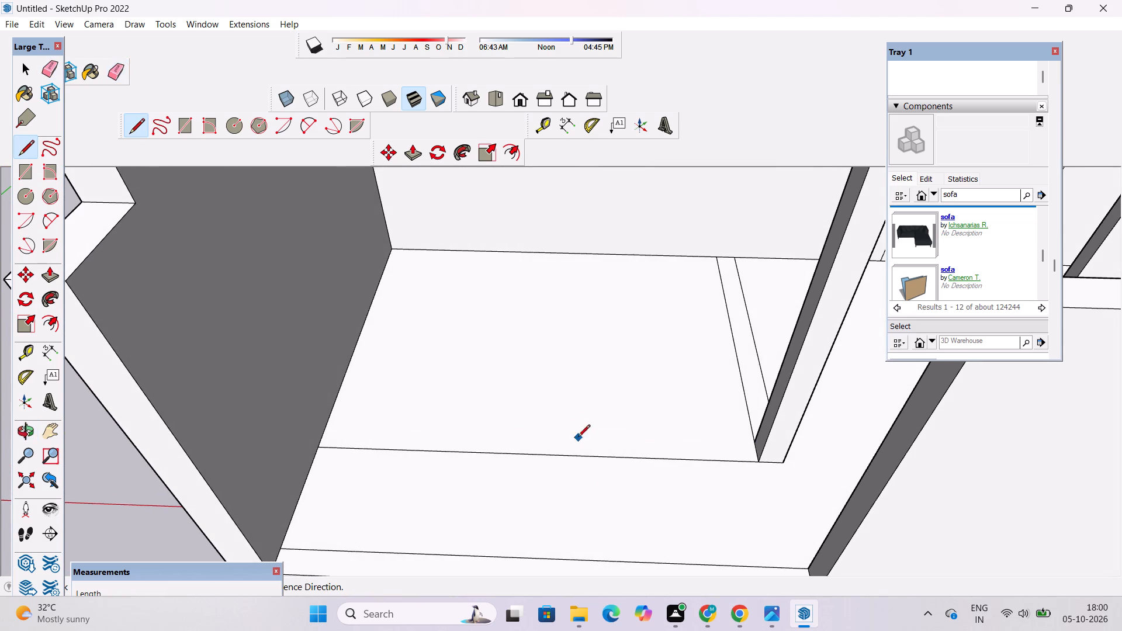
scroll(729, 459, "up", 6)
left_click(781, 445)
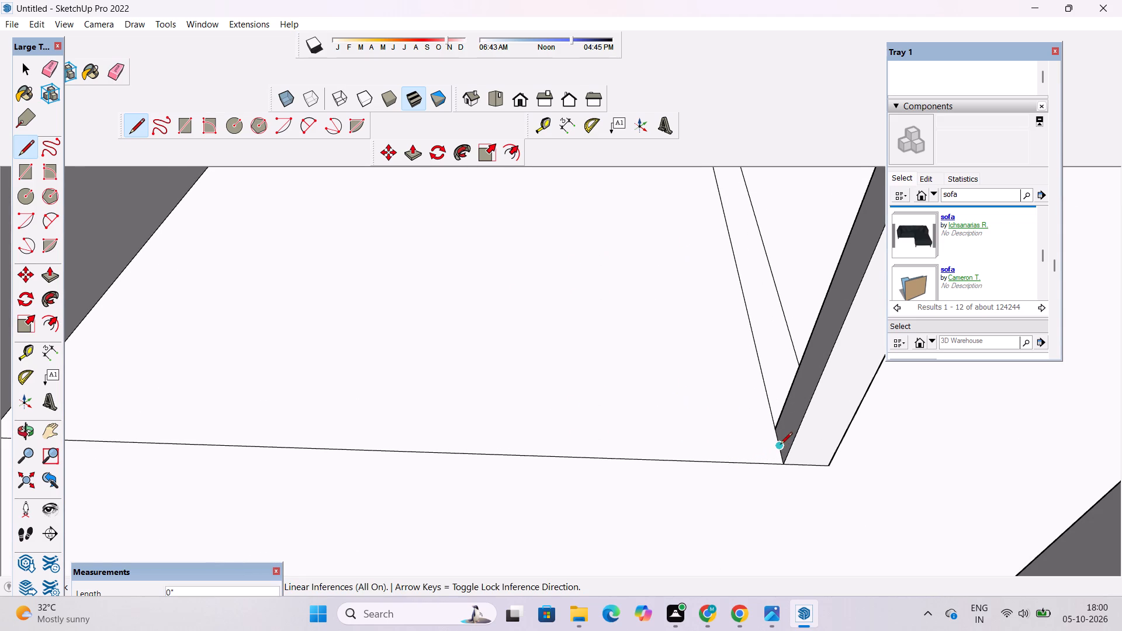
scroll(778, 448, "down", 5)
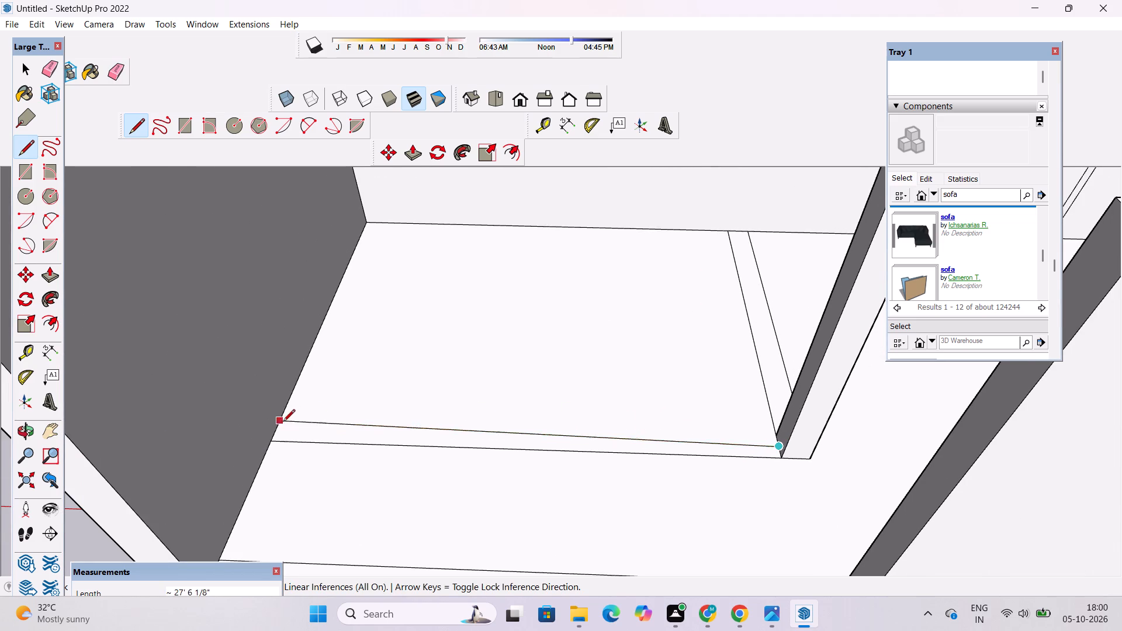
left_click(276, 429)
key("space")
Examine the narrowed floor strip where it meets the porch's side wall.
key("o")
scroll(305, 441, "down", 6)
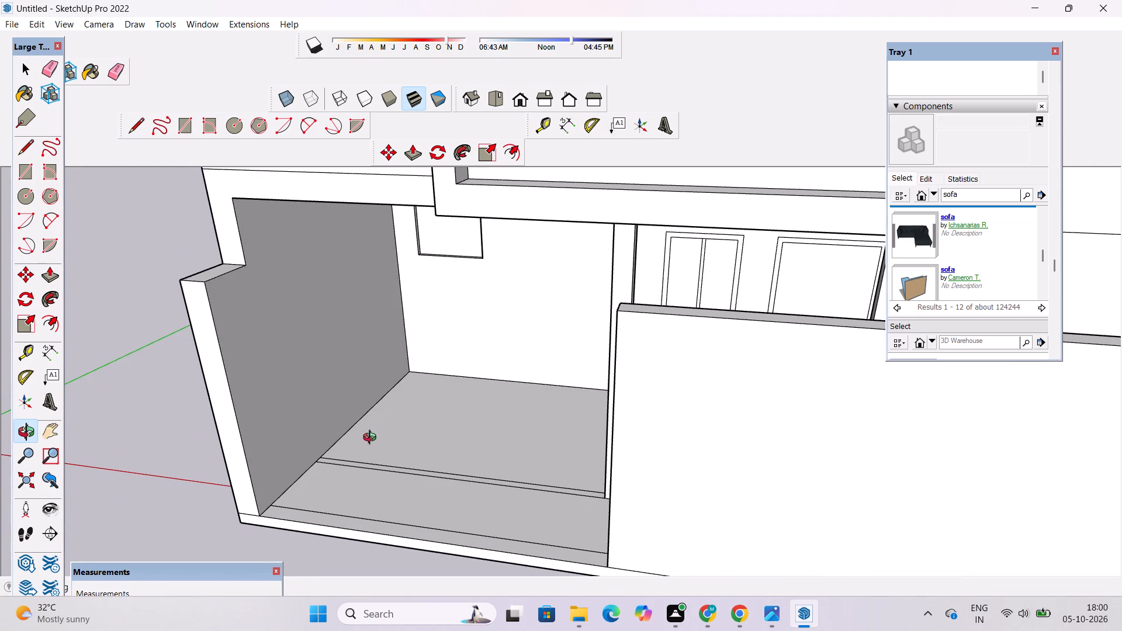
left_click_drag(370, 443, 317, 367)
left_click_drag(317, 367, 406, 429, "shift")
left_click_drag(406, 431, 354, 403)
scroll(368, 478, "up", 3)
left_click_drag(405, 443, 421, 387)
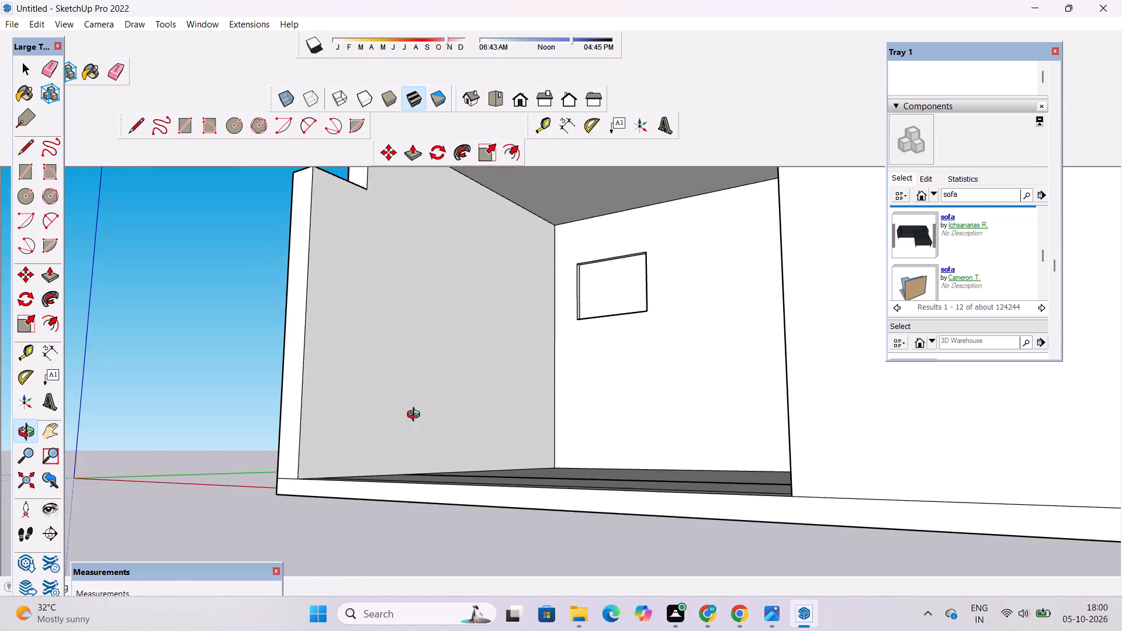
left_click_drag(416, 438, 430, 379)
scroll(443, 357, "down", 4)
left_click_drag(444, 356, 449, 431)
scroll(449, 412, "up", 2)
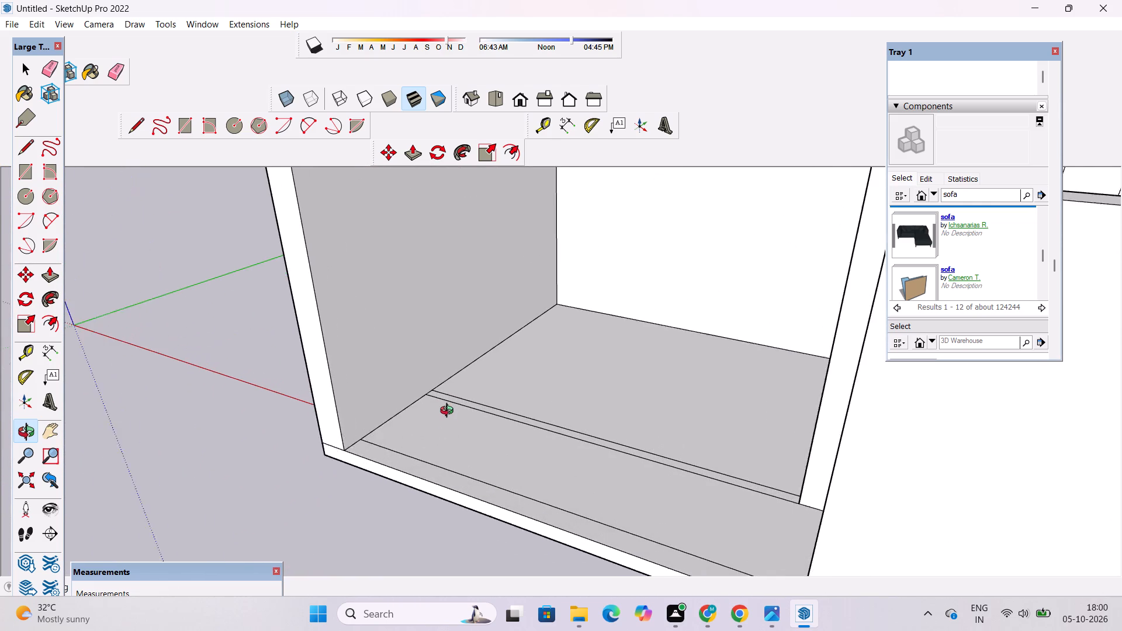
Draw a vertical line about 25' up the porch's side wall, from the floor strip's front line to the ceiling.
scroll(449, 412, "up", 4)
left_click_drag(511, 435, 466, 429)
left_click_drag(467, 422, 562, 521, "shift")
left_click_drag(557, 522, 521, 474)
scroll(509, 463, "down", 5)
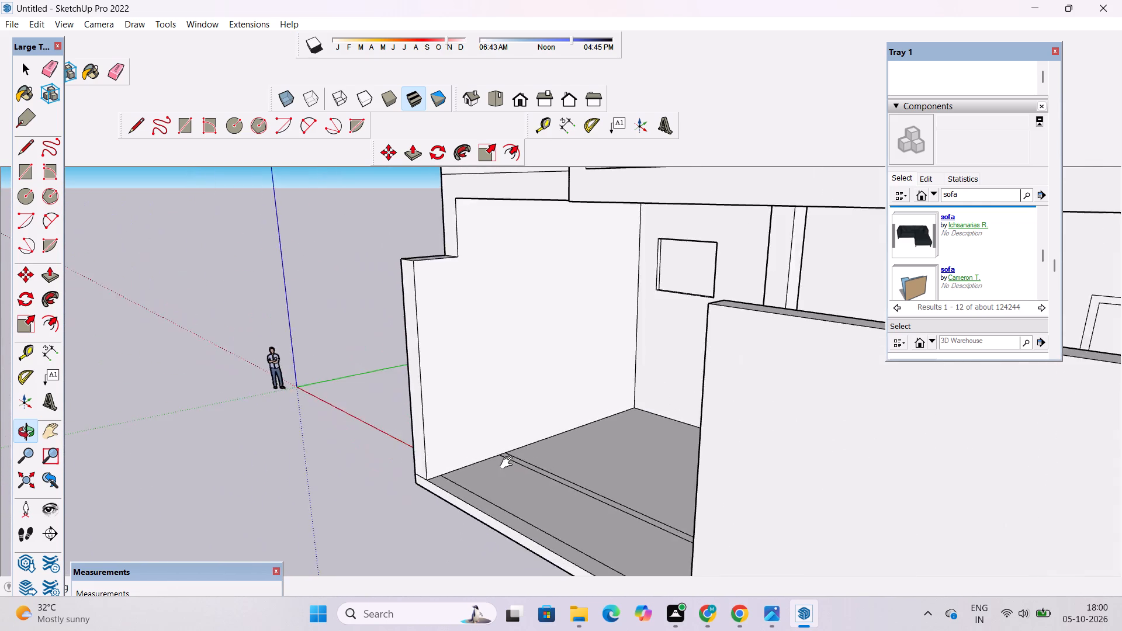
left_click_drag(509, 462, 571, 506, "shift")
scroll(543, 504, "up", 4)
key("l")
scroll(543, 487, "up", 3)
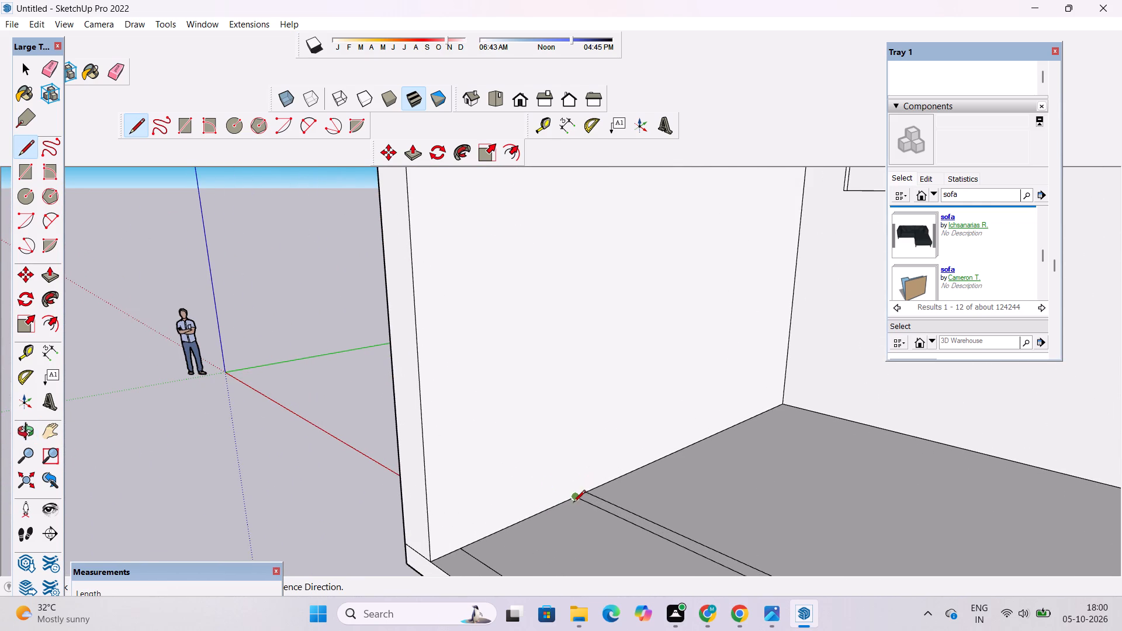
left_click(573, 500)
scroll(573, 500, "down", 12)
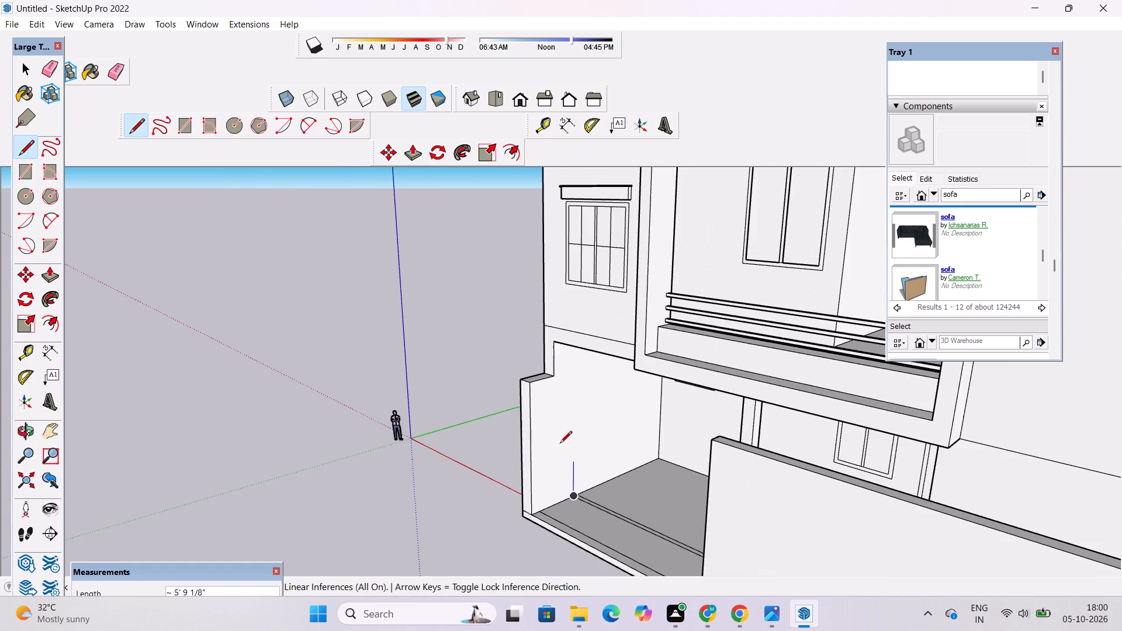
scroll(557, 390, "up", 16)
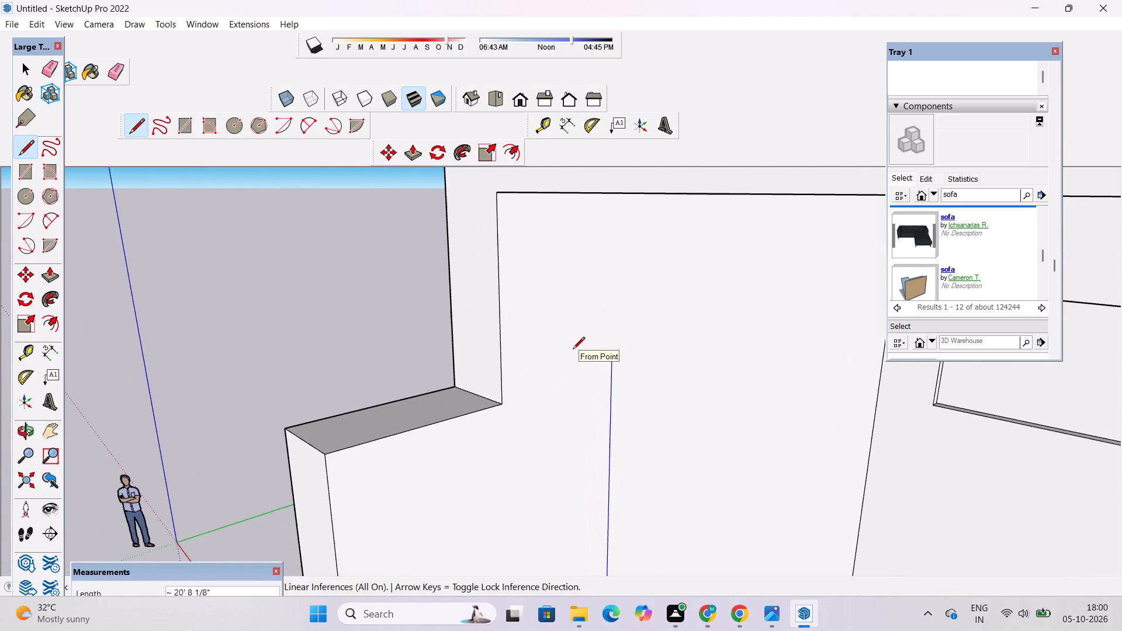
scroll(573, 350, "up", 3)
key("o")
scroll(572, 355, "down", 4)
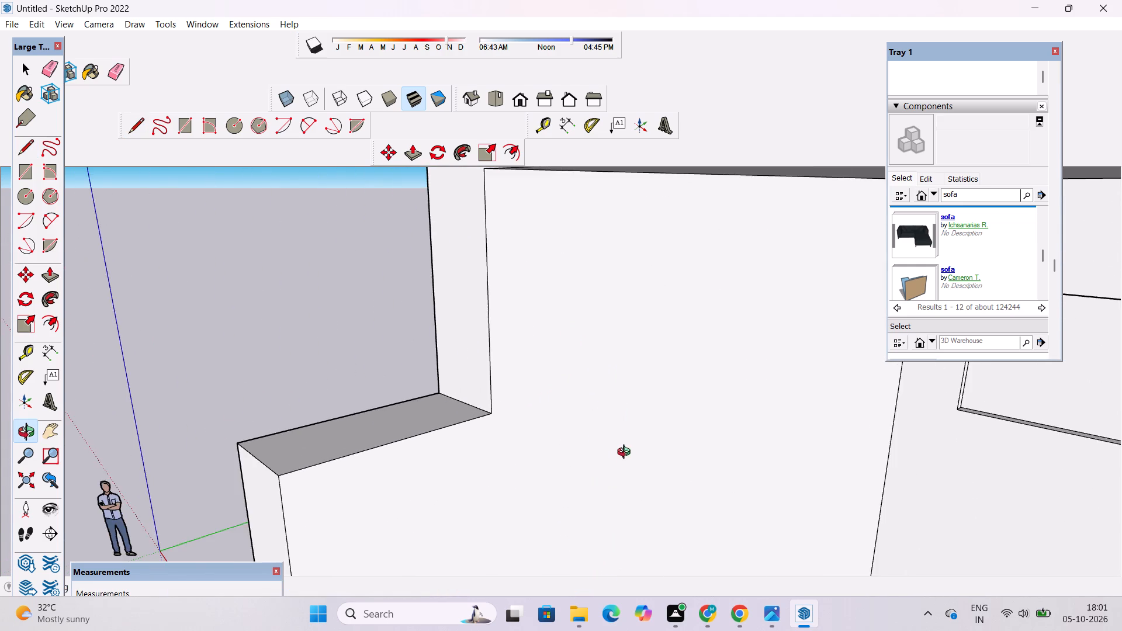
left_click_drag(630, 462, 598, 432)
scroll(598, 429, "down", 5)
left_click_drag(598, 429, 649, 429)
scroll(649, 416, "down", 5)
left_click_drag(663, 453, 663, 445)
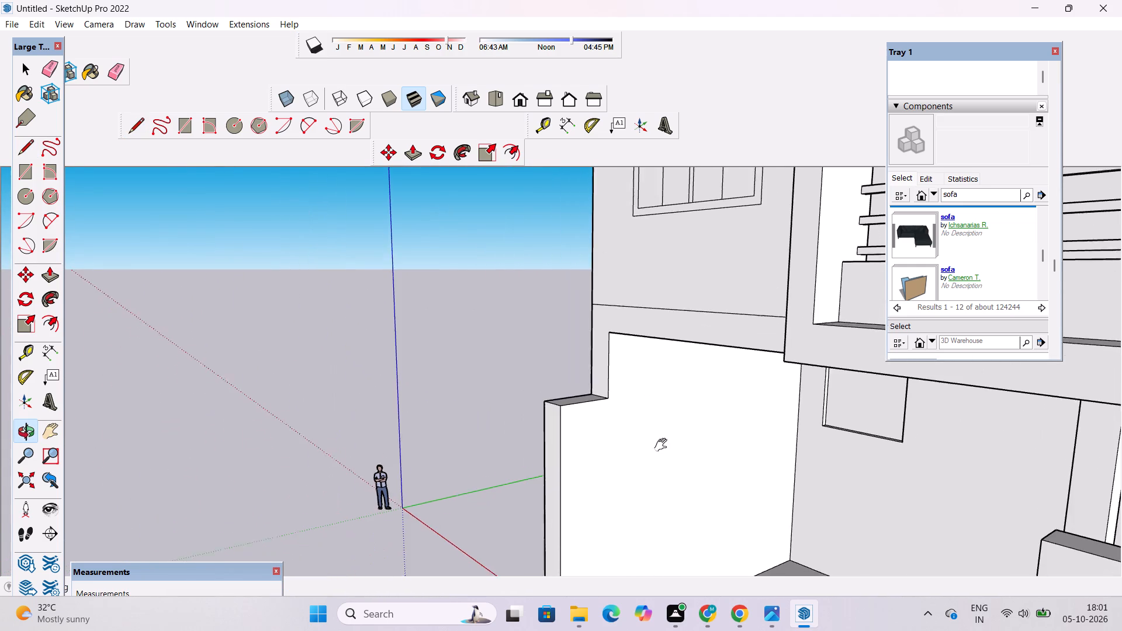
left_click_drag(663, 445, 661, 379)
left_click_drag(661, 380, 676, 379)
scroll(664, 416, "down", 3)
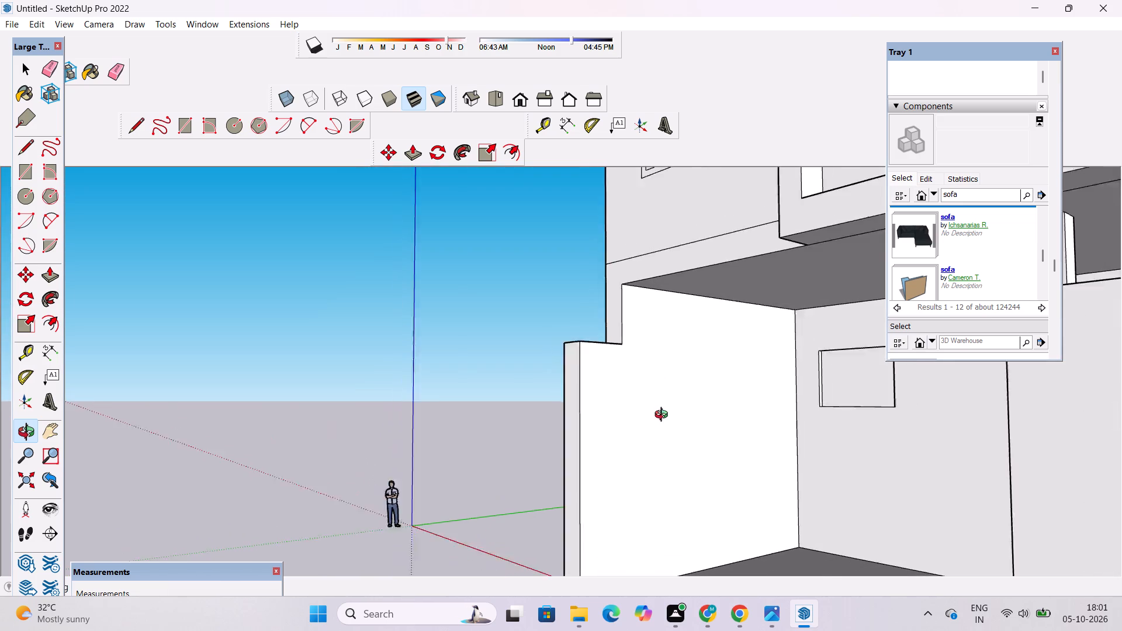
scroll(664, 416, "down", 2)
left_click(663, 422, "shift")
key("l")
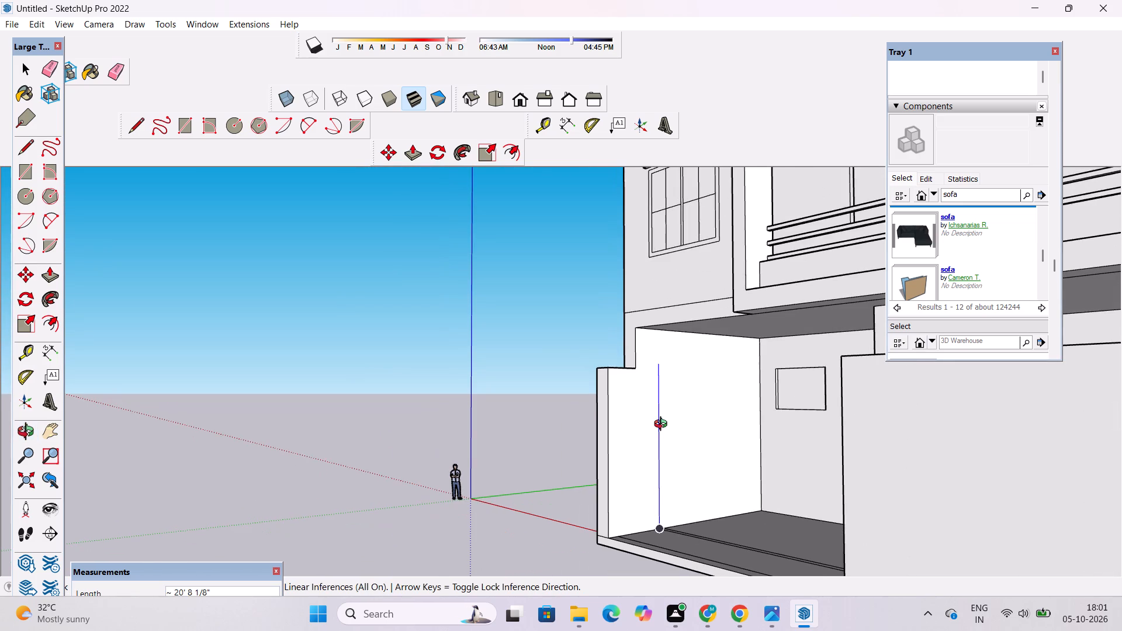
scroll(663, 425, "up", 2)
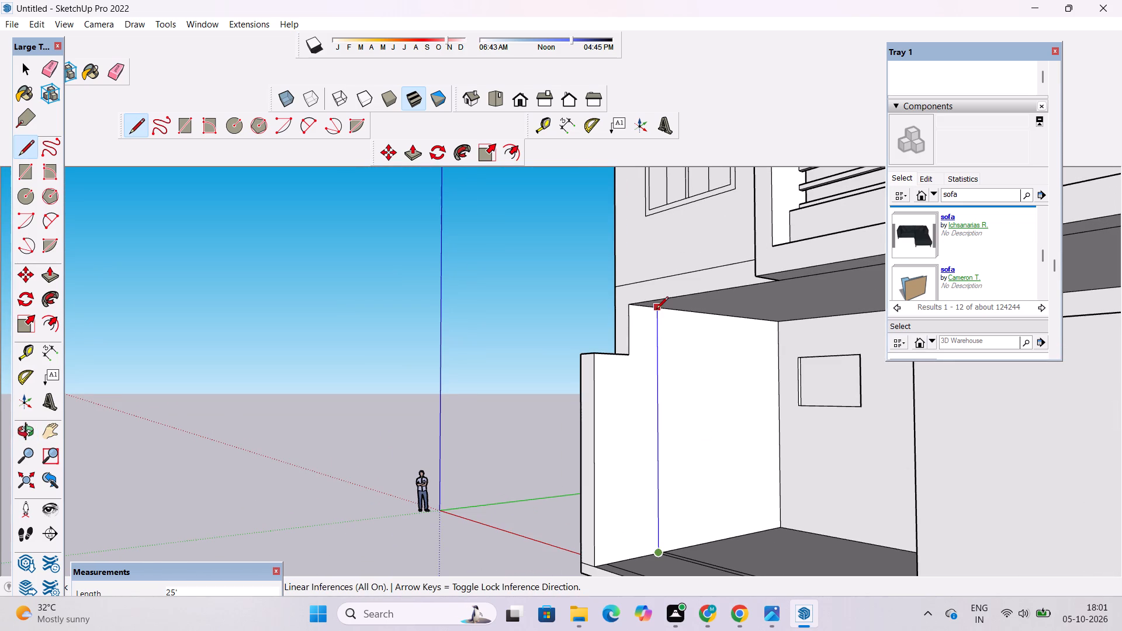
left_click(656, 310)
Draw a second vertical line about 25' up the side wall, from the floor strip's rear line to the ceiling.
scroll(594, 378, "down", 2)
scroll(681, 502, "up", 1)
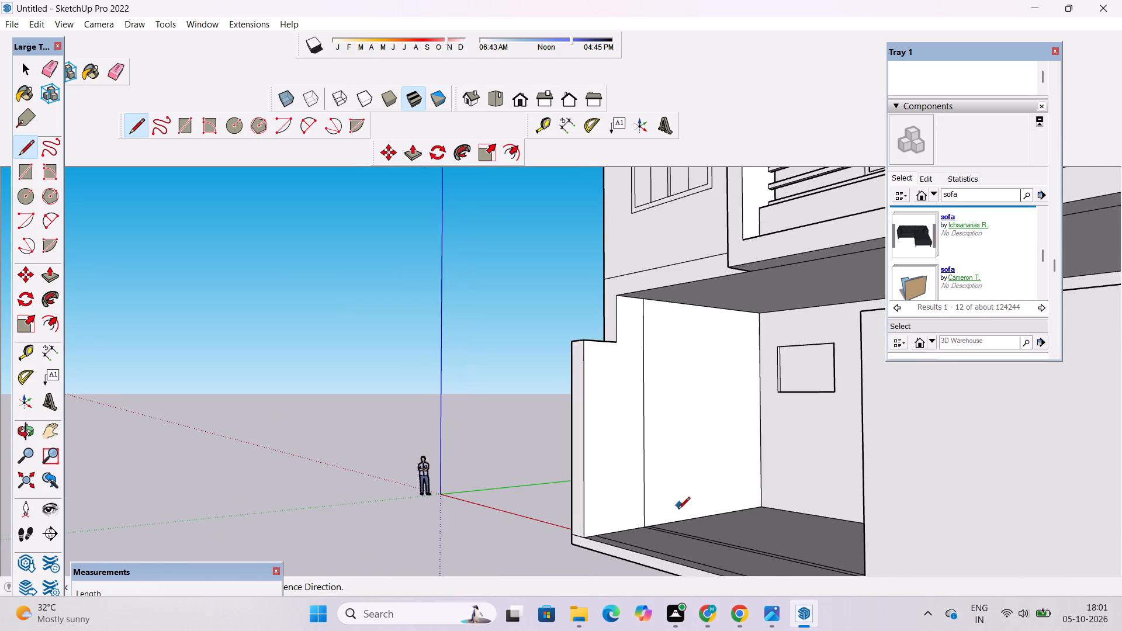
scroll(678, 510, "up", 2)
scroll(639, 544, "up", 19)
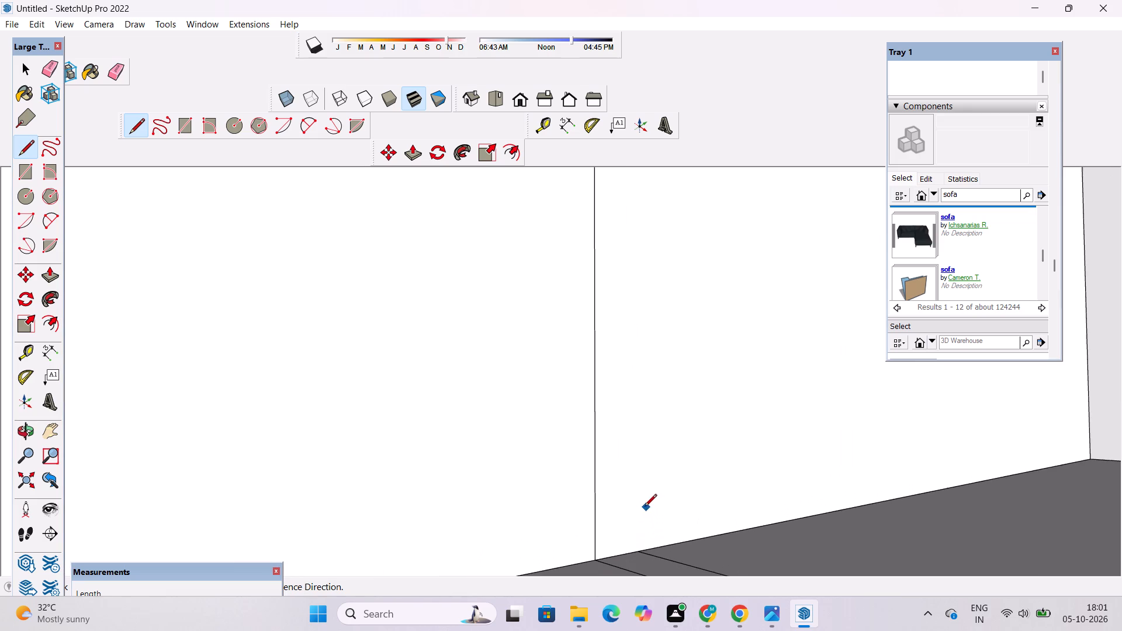
left_click(641, 548)
scroll(641, 548, "down", 13)
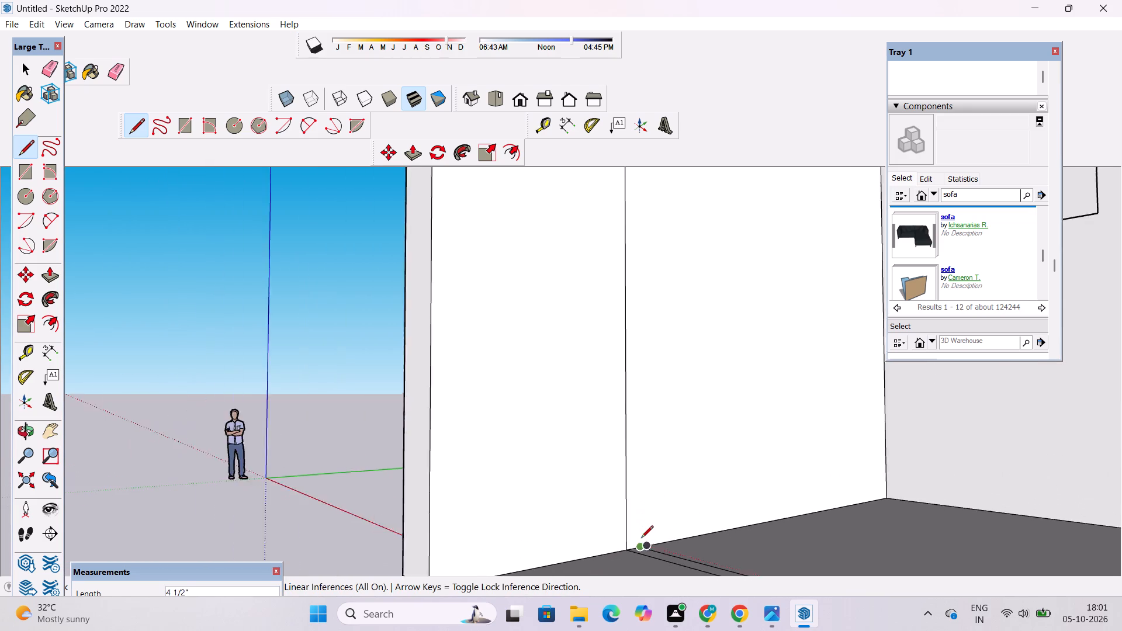
scroll(641, 539, "down", 6)
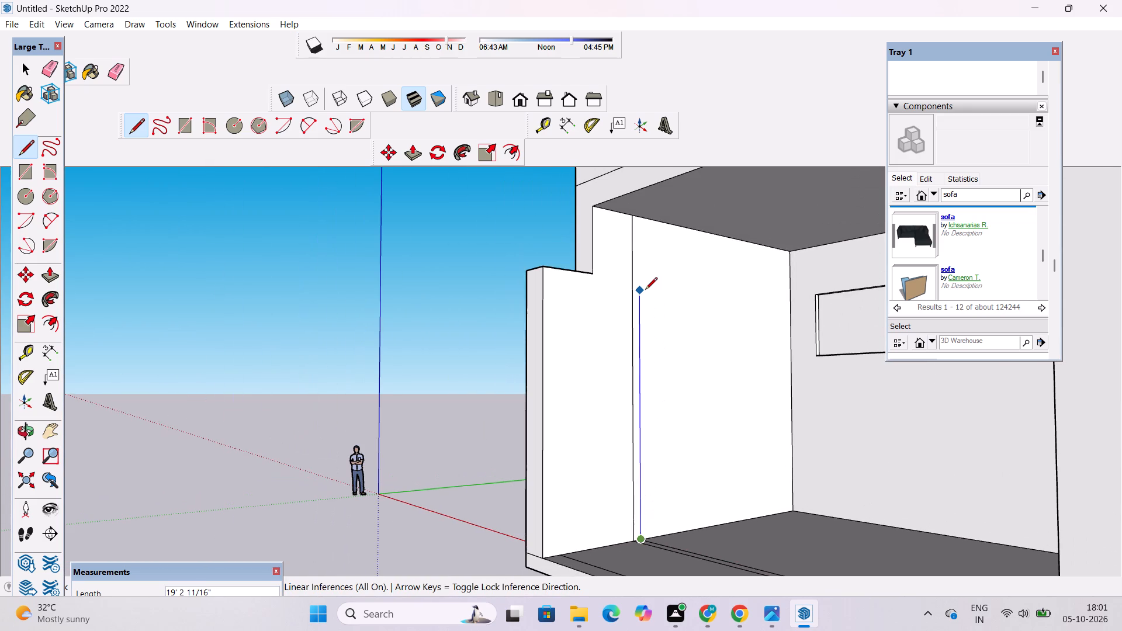
scroll(641, 217, "up", 1)
left_click(641, 217)
key("space")
Draw a line about 27' 6" across the porch ceiling from the rear vertical line's top to the middle of the post's inner top edge.
key("o")
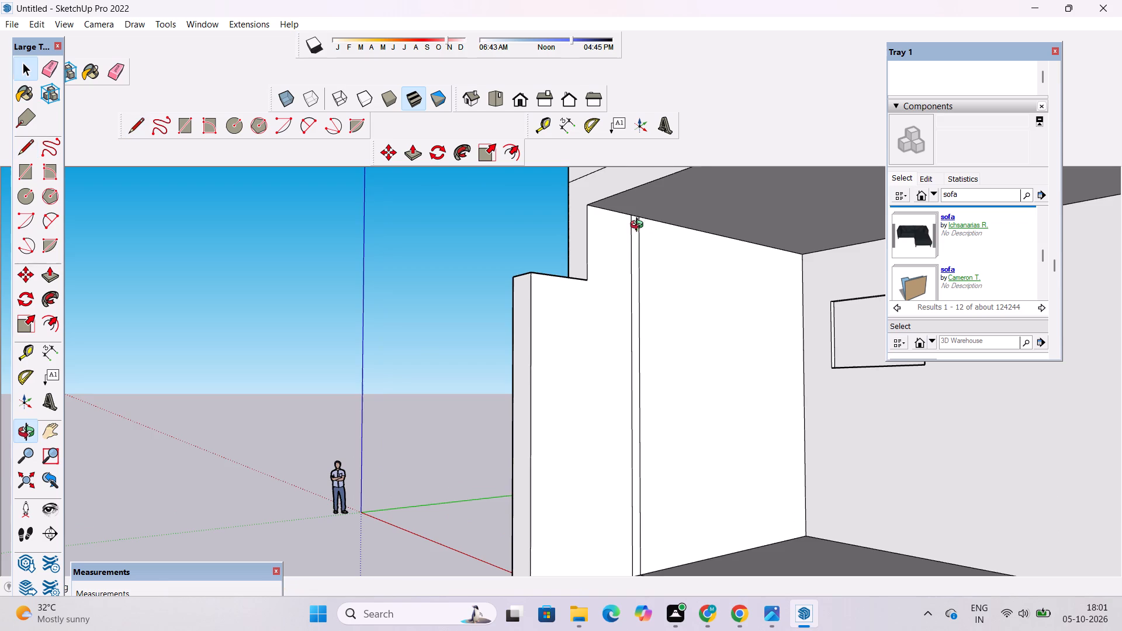
scroll(636, 230, "down", 4)
left_click_drag(590, 277, 685, 268)
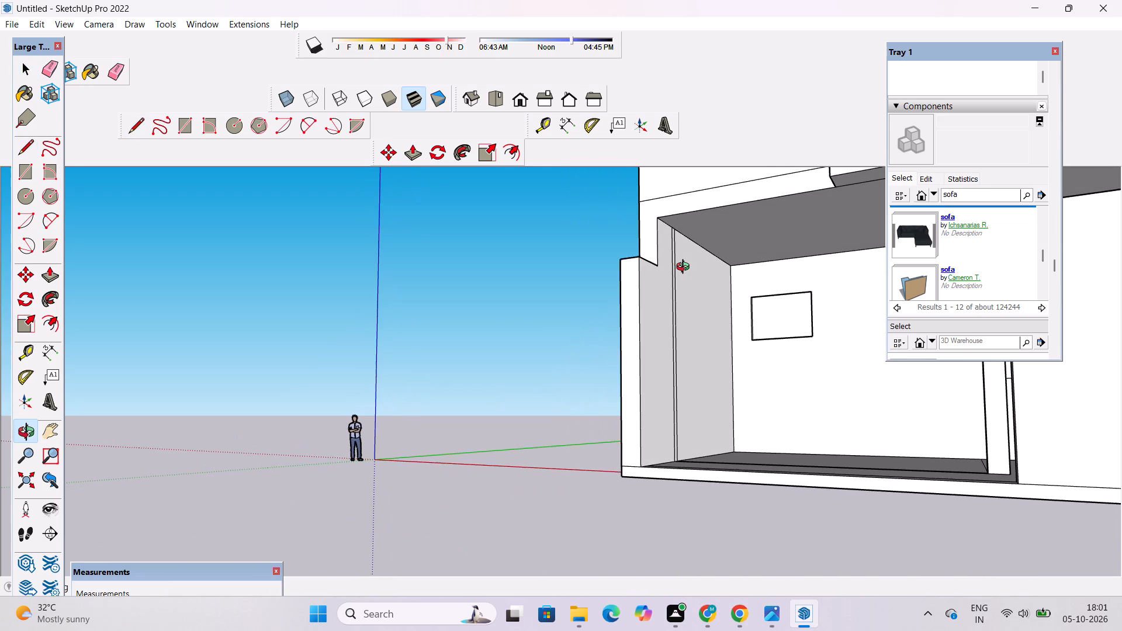
left_click_drag(685, 268, 545, 297)
left_click_drag(545, 297, 625, 294)
scroll(629, 286, "up", 3)
left_click_drag(612, 277, 518, 292, "shift")
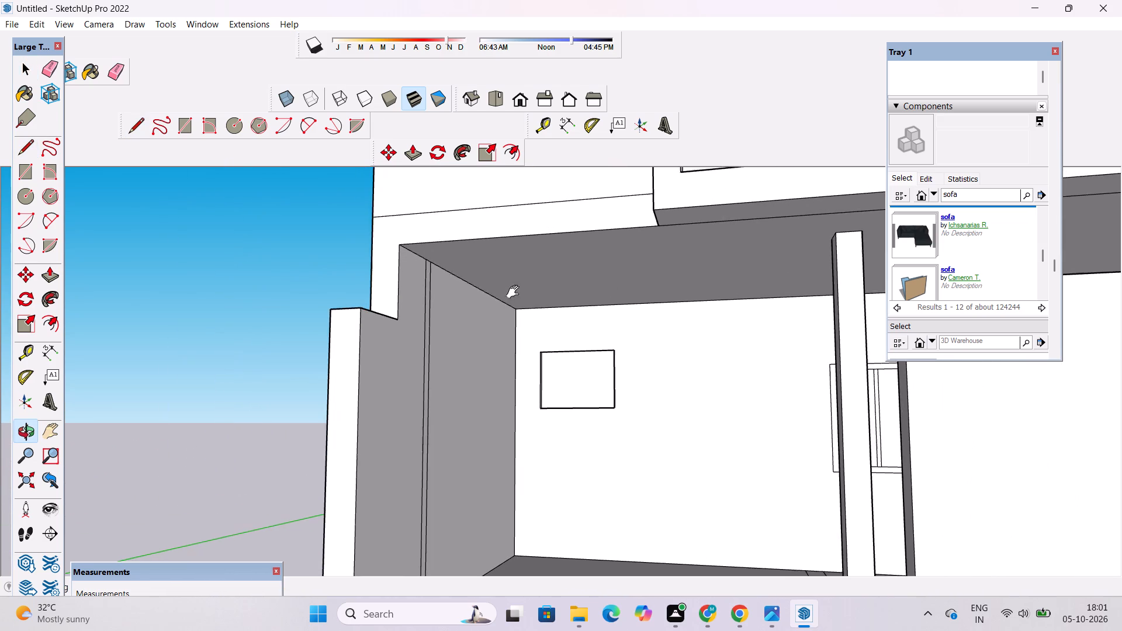
left_click_drag(512, 292, 546, 273)
left_click_drag(548, 272, 439, 287, "shift")
left_click_drag(449, 280, 493, 278)
scroll(511, 274, "up", 3)
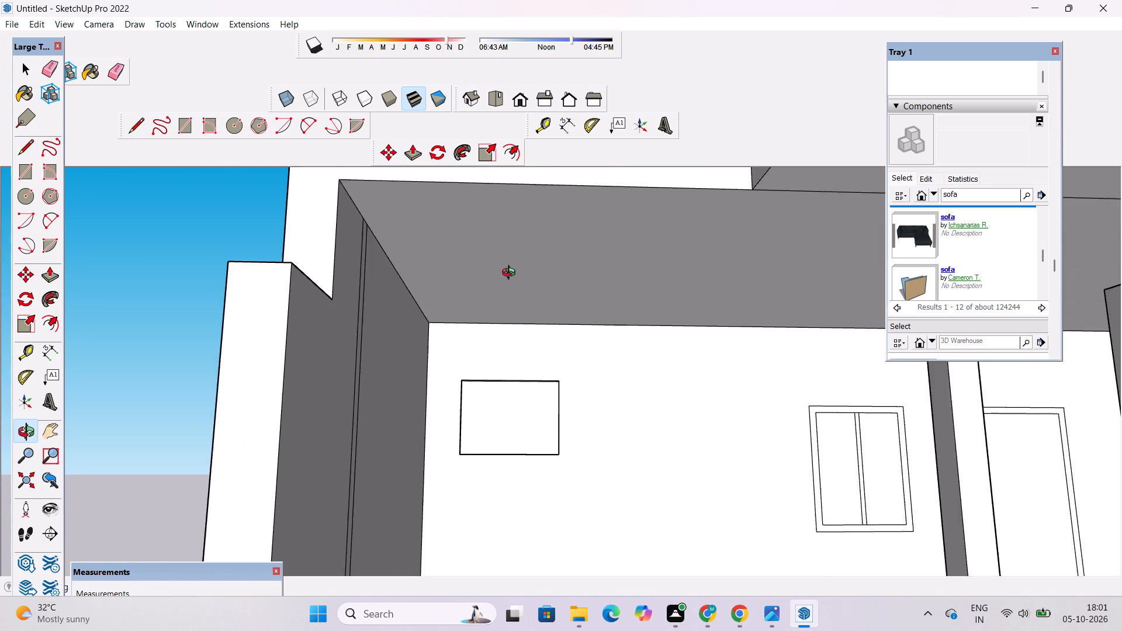
left_click_drag(512, 274, 413, 284, "shift")
left_click_drag(408, 286, 431, 296)
key("l")
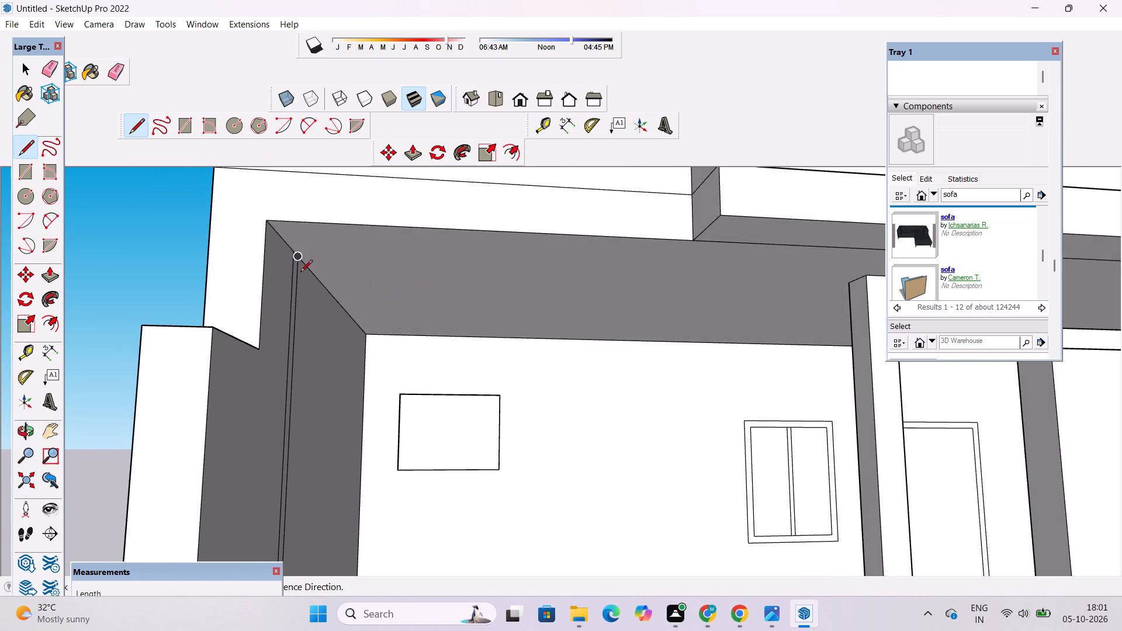
scroll(300, 273, "up", 12)
left_click(292, 229)
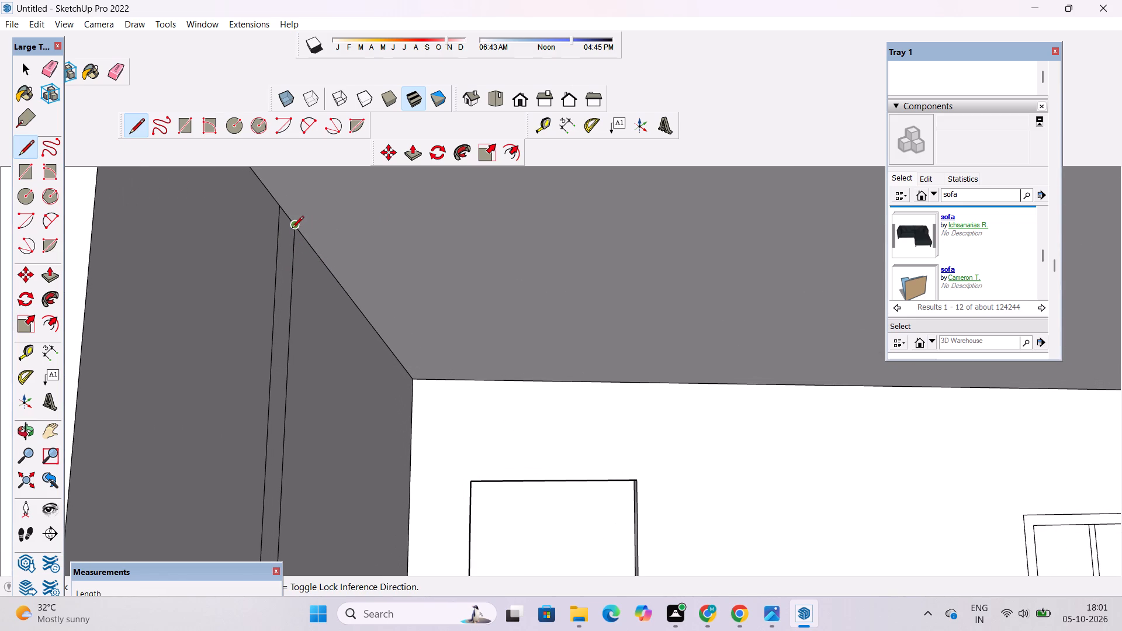
scroll(292, 229, "down", 18)
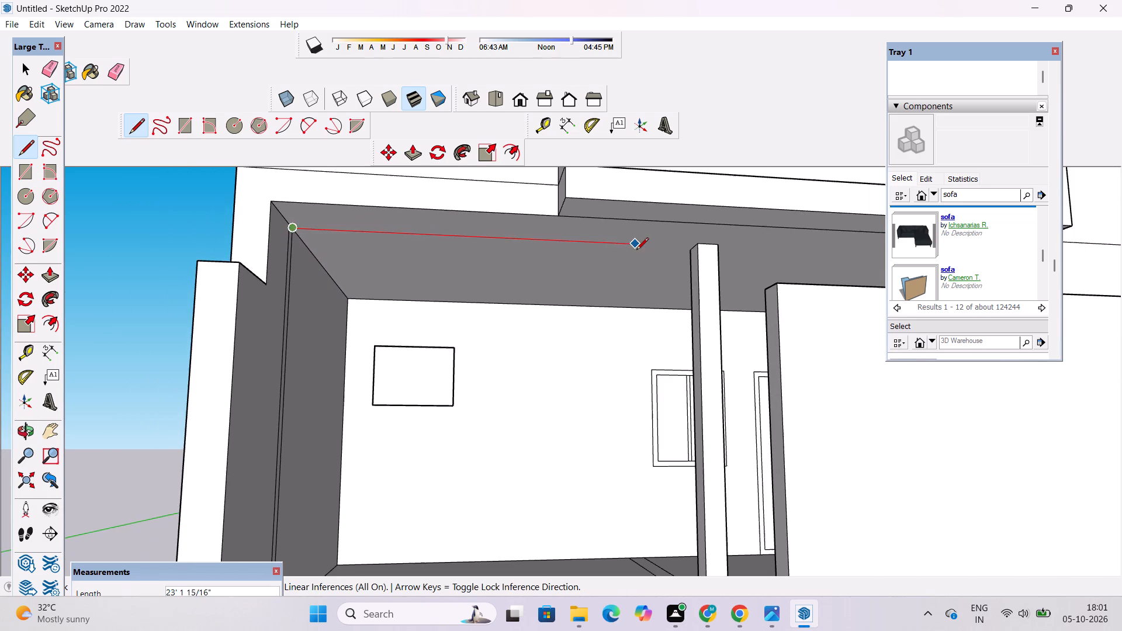
scroll(636, 251, "up", 3)
scroll(715, 241, "up", 5)
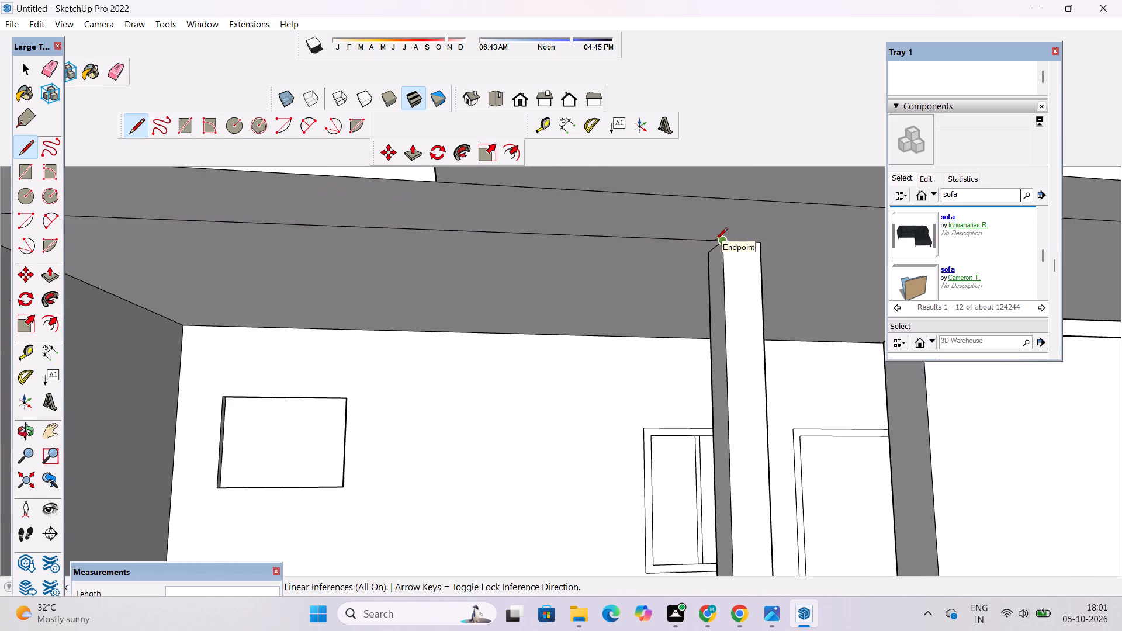
scroll(715, 241, "up", 3)
left_click(711, 250)
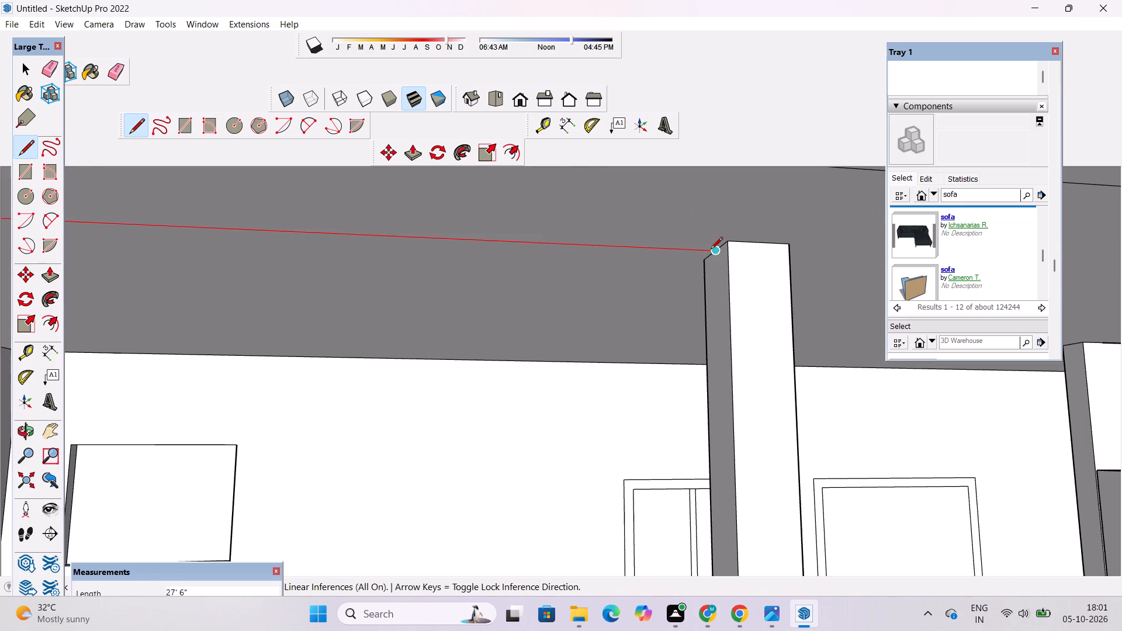
Draw a line about 27' 6" across the porch ceiling from the front vertical line's top to the post's front inner corner.
key("space")
key("l")
scroll(753, 255, "down", 9)
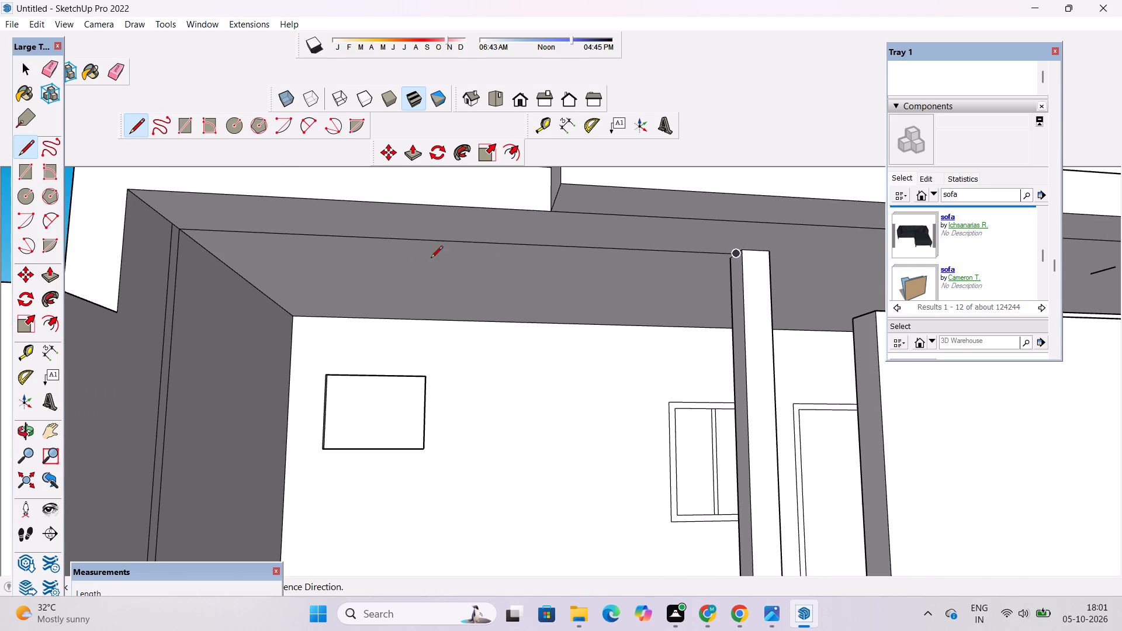
scroll(182, 231, "up", 7)
left_click(167, 219)
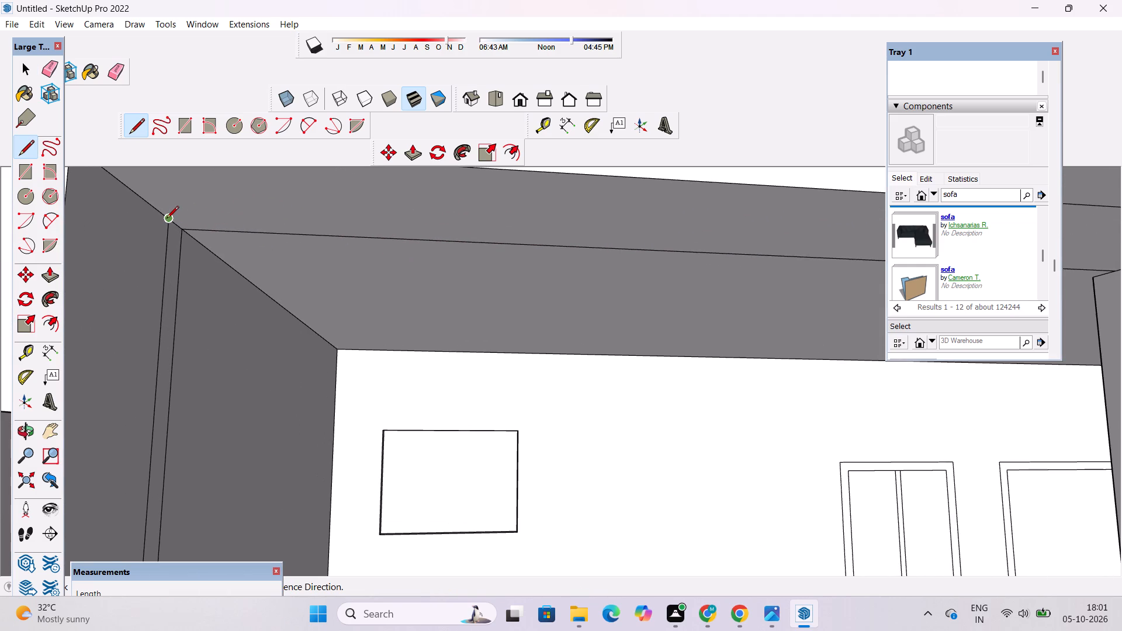
scroll(167, 219, "down", 10)
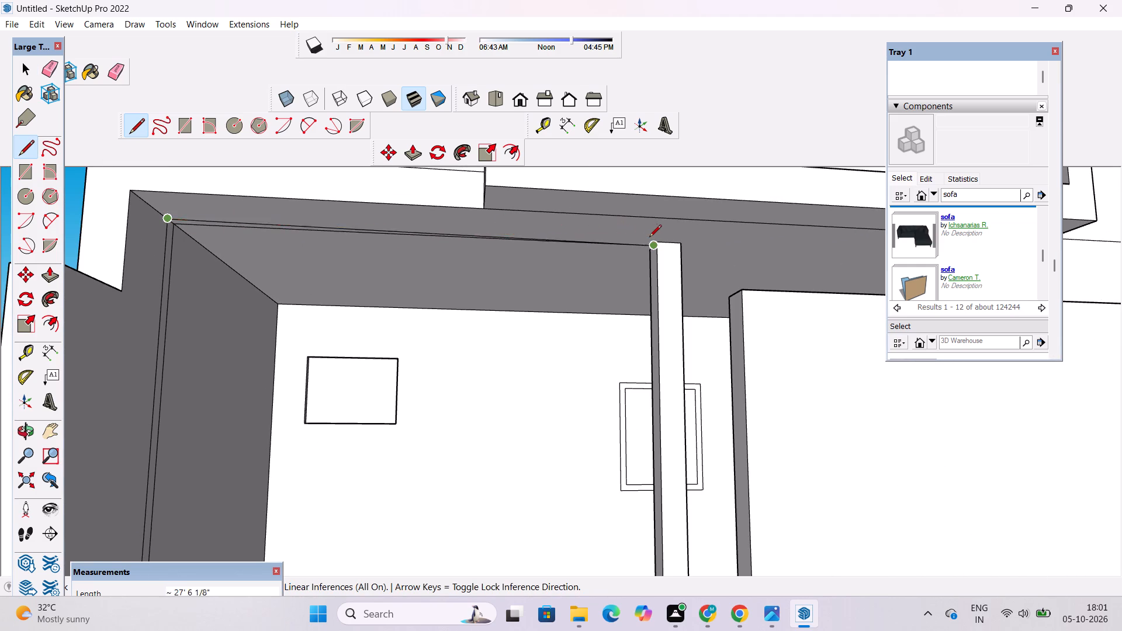
scroll(657, 238, "up", 8)
left_click(656, 245)
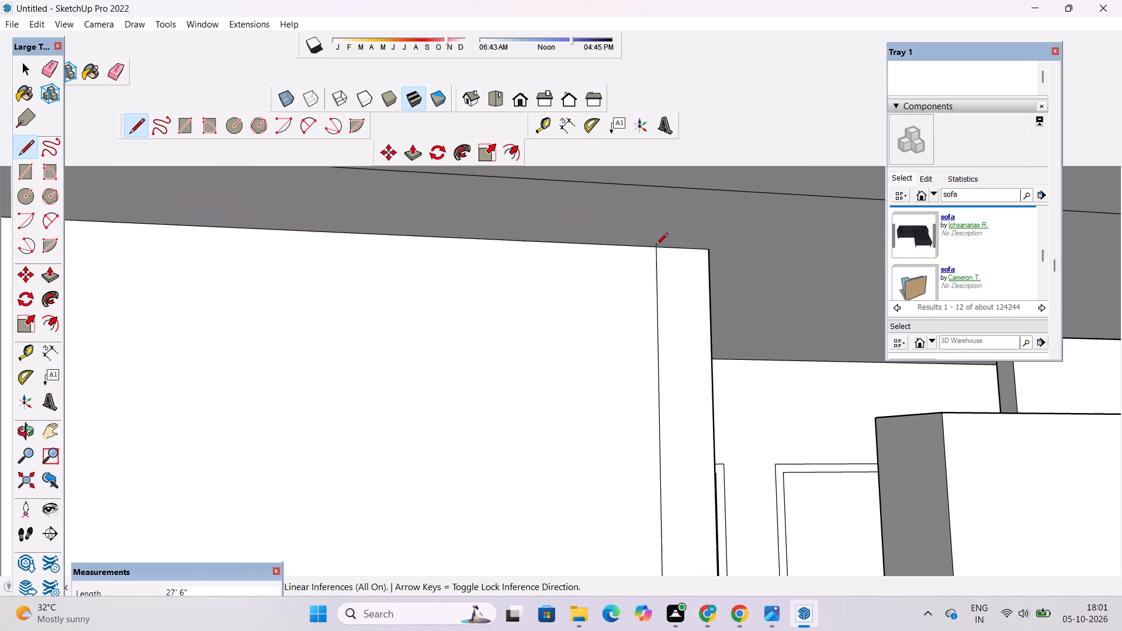
Delete the vertical face that closes the porch opening between the side wall and the post.
key("space")
scroll(566, 296, "down", 12)
left_click(562, 356)
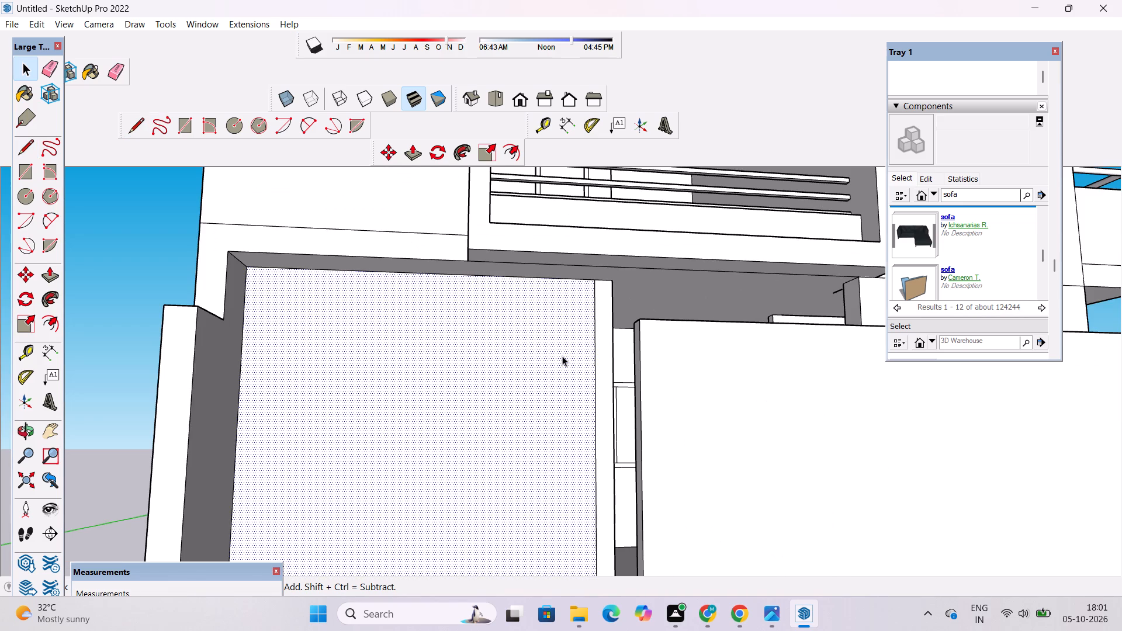
key("Delete")
Examine the reopened porch and the strip lines on its floor and side wall, from the front and from above.
key("o")
left_click_drag(636, 366, 603, 421)
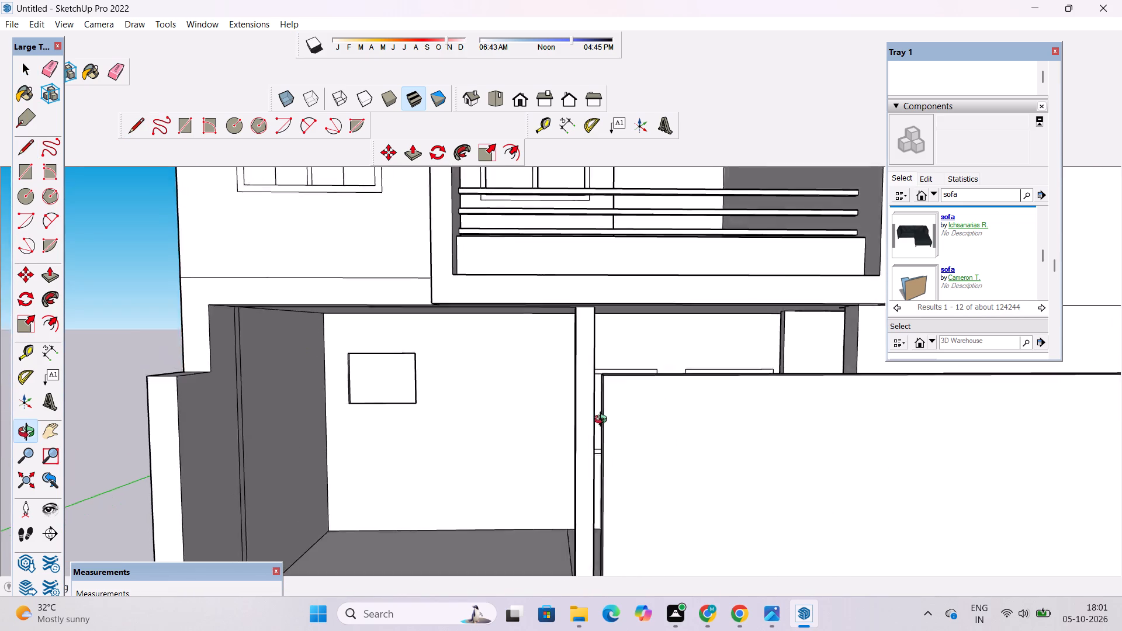
left_click_drag(603, 421, 598, 428)
left_click_drag(510, 431, 594, 369, "shift")
left_click_drag(598, 447, 602, 468)
left_click_drag(595, 484, 597, 381)
left_click_drag(588, 429, 579, 446)
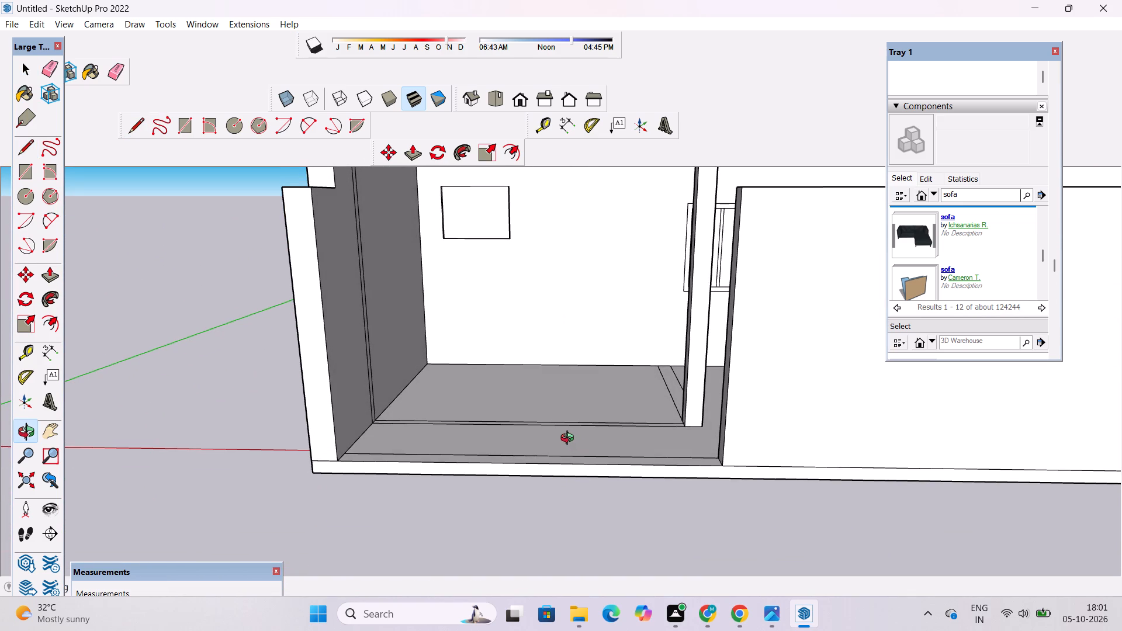
scroll(570, 439, "down", 7)
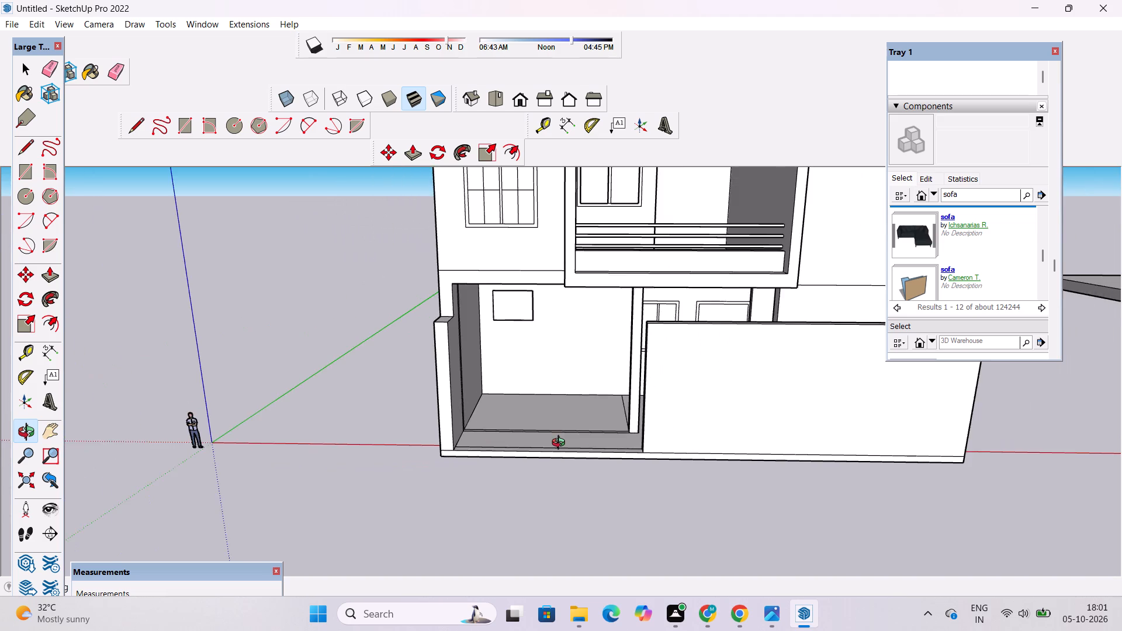
left_click_drag(559, 446, 500, 479)
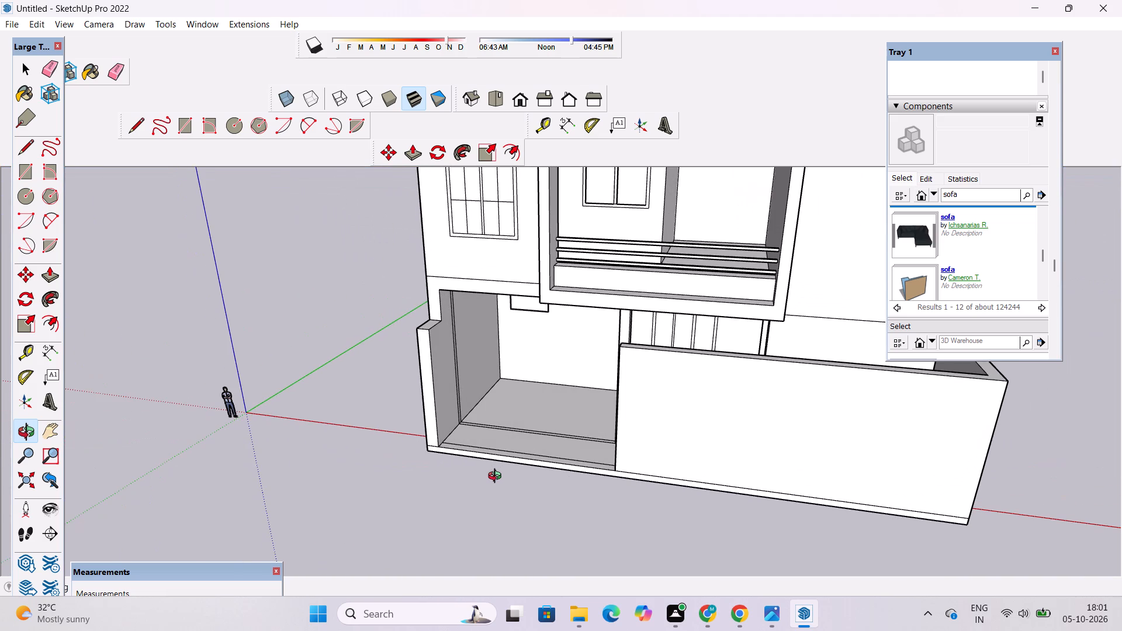
scroll(512, 474, "down", 6)
left_click_drag(497, 501, 503, 499)
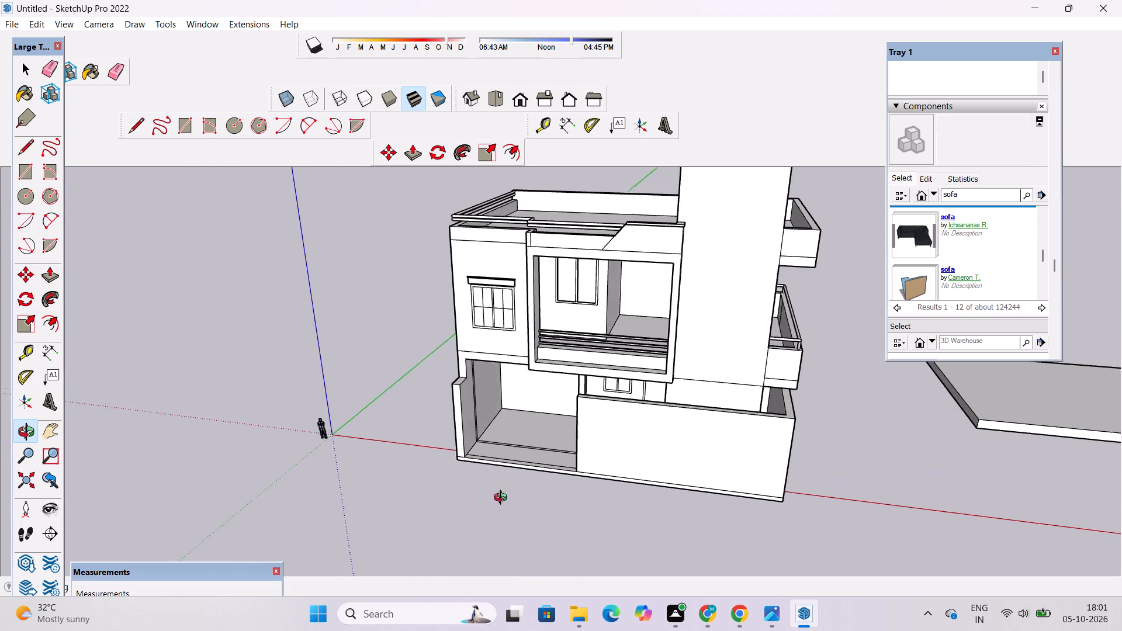
left_click_drag(503, 499, 540, 407)
left_click_drag(521, 432, 577, 425, "shift")
left_click_drag(584, 434, 591, 466)
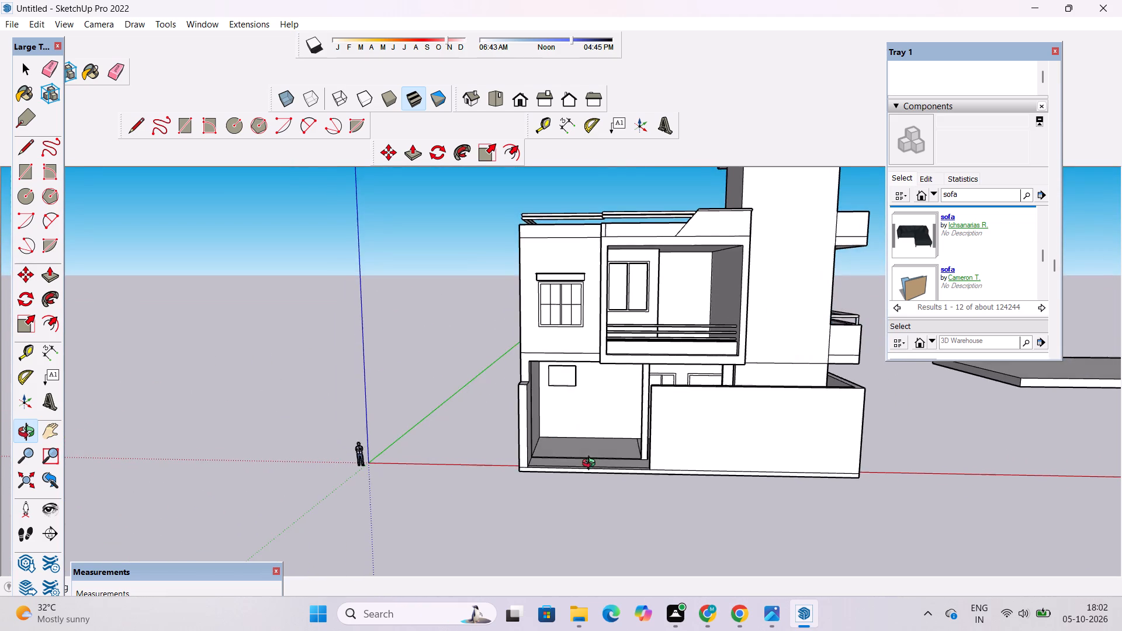
scroll(590, 463, "up", 8)
left_click_drag(572, 488, 566, 567)
scroll(561, 533, "up", 4)
left_click_drag(554, 521, 517, 429, "shift")
left_click_drag(514, 431, 537, 481)
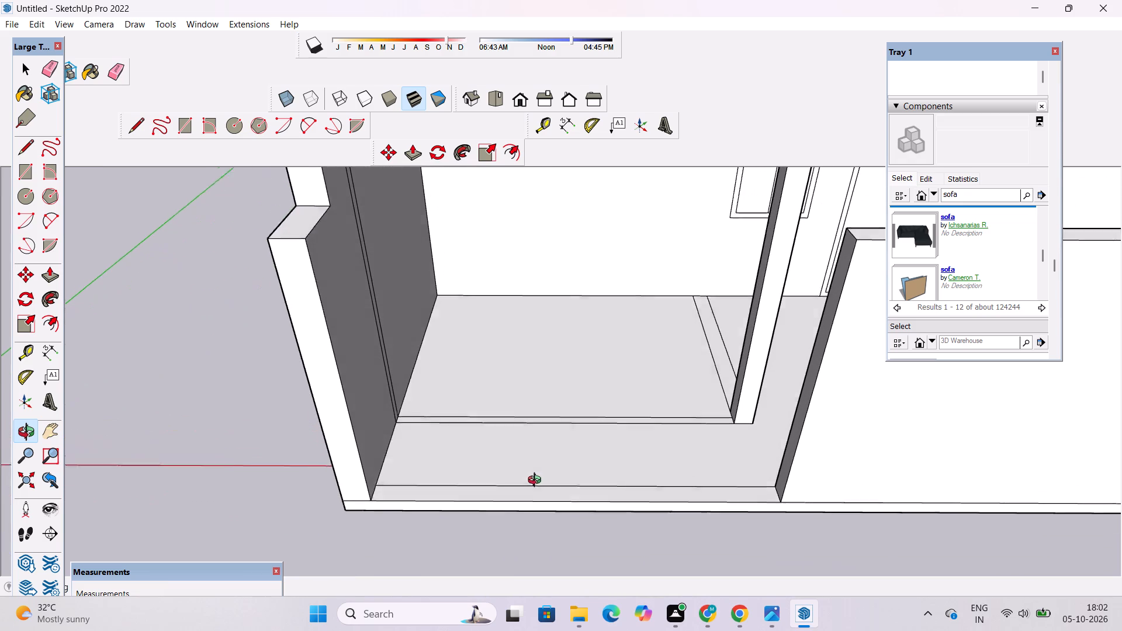
left_click_drag(537, 481, 538, 483)
scroll(517, 447, "up", 2)
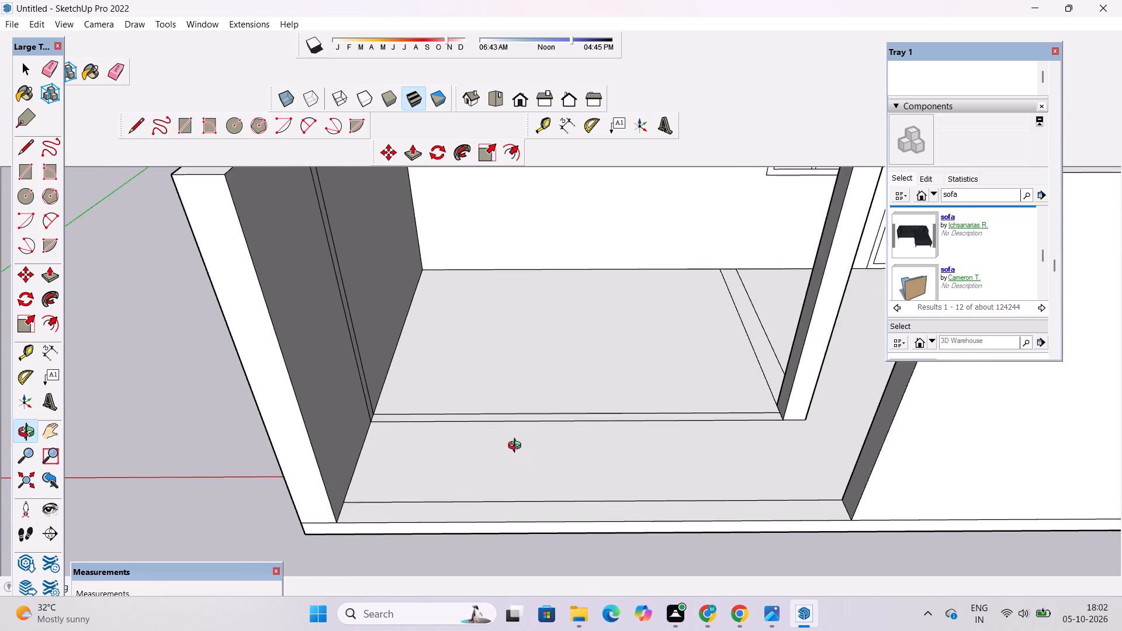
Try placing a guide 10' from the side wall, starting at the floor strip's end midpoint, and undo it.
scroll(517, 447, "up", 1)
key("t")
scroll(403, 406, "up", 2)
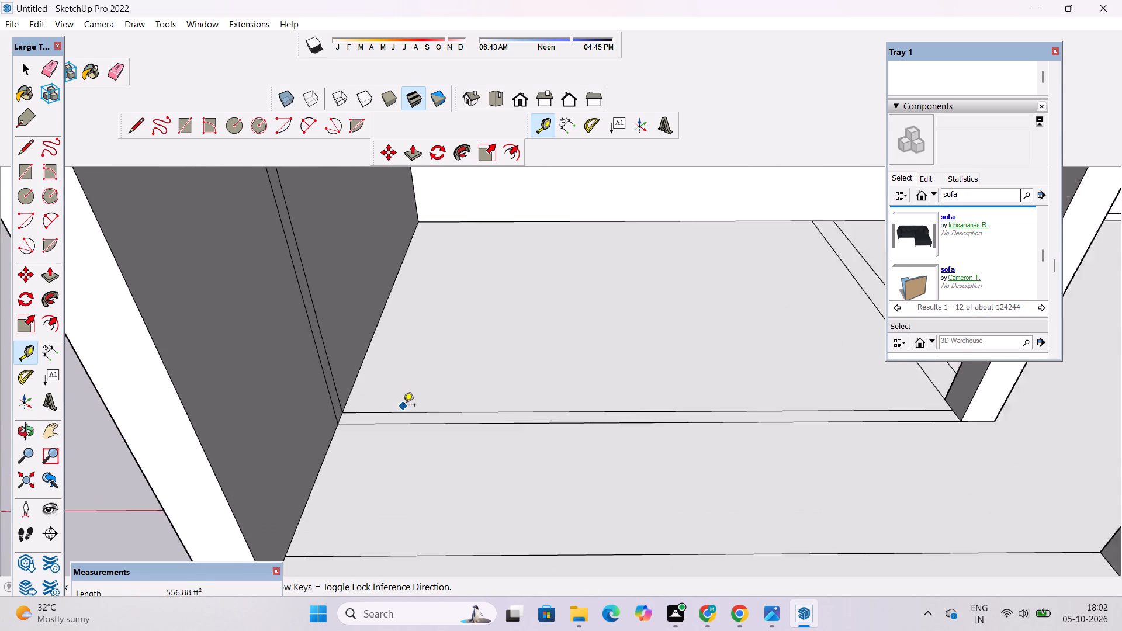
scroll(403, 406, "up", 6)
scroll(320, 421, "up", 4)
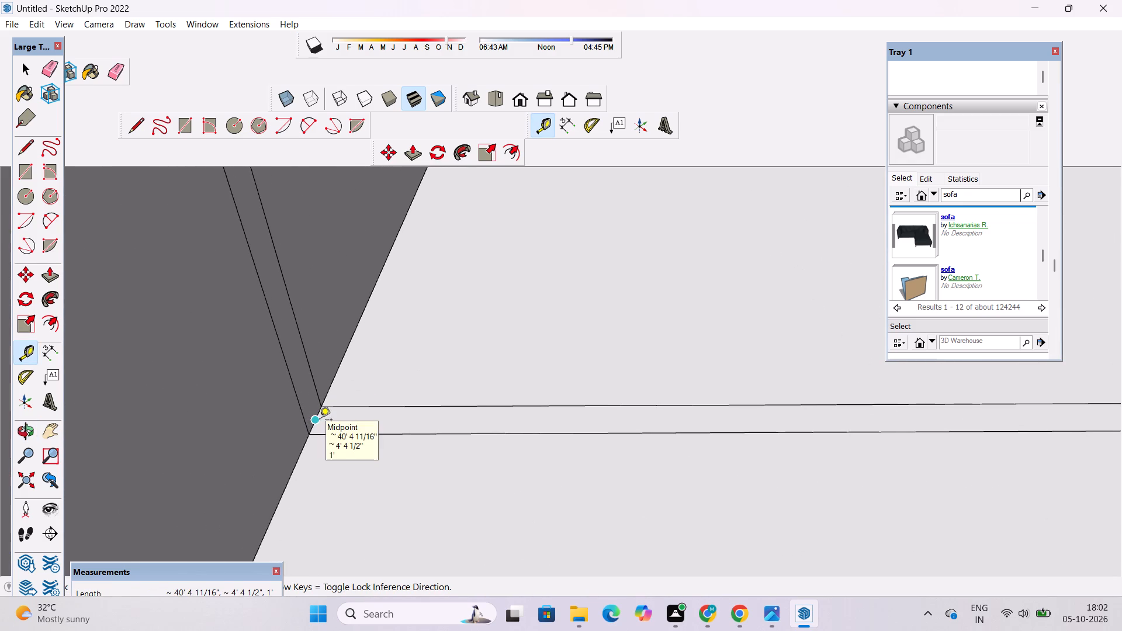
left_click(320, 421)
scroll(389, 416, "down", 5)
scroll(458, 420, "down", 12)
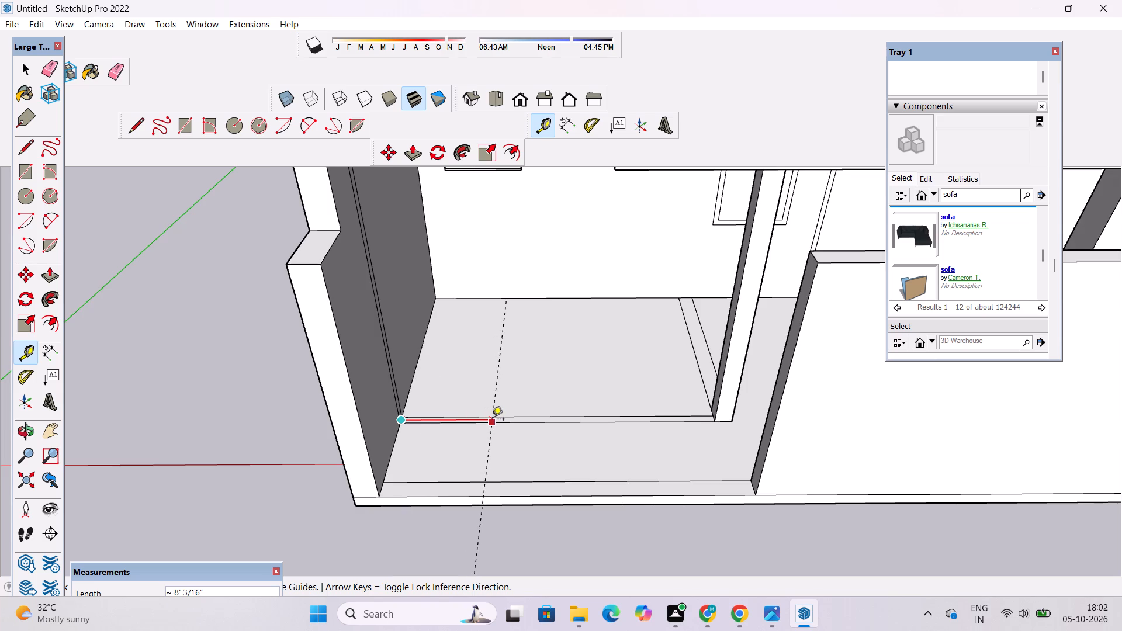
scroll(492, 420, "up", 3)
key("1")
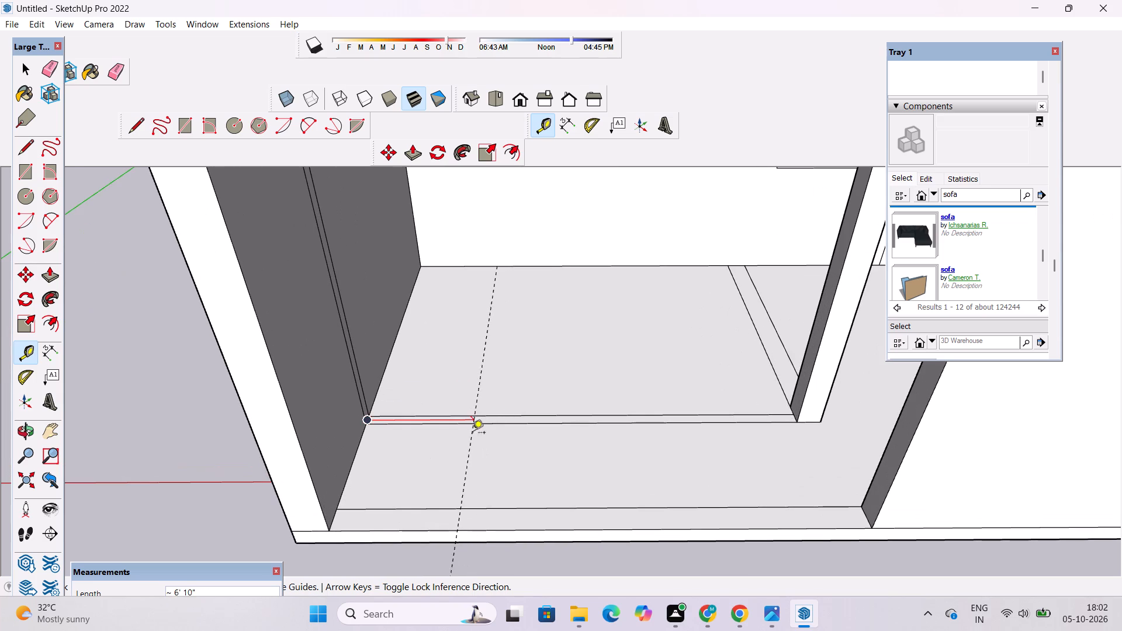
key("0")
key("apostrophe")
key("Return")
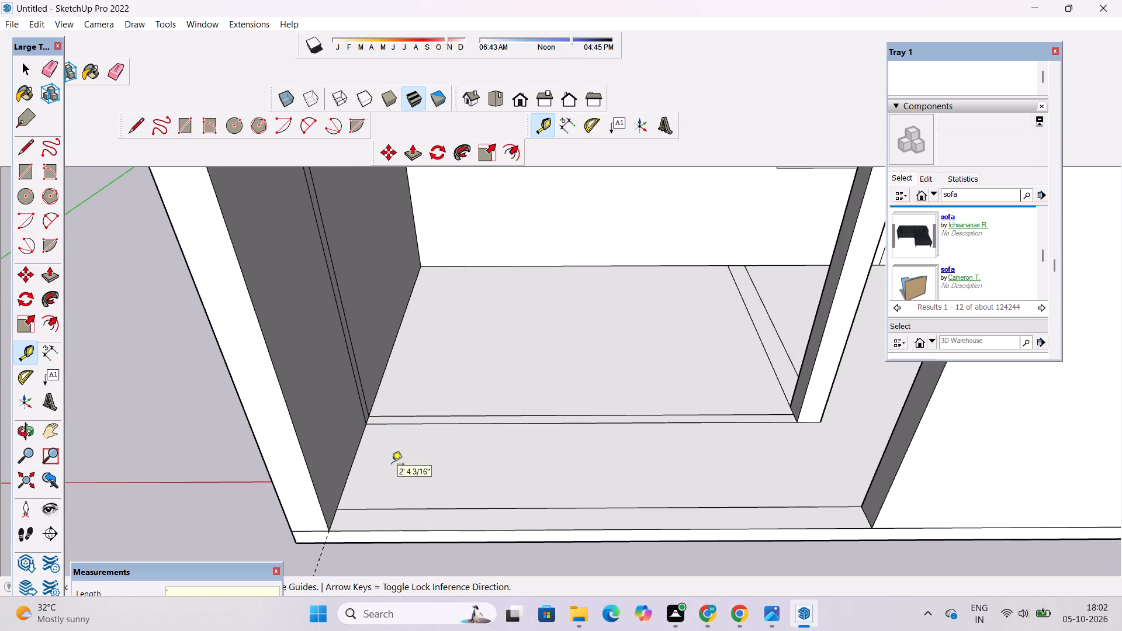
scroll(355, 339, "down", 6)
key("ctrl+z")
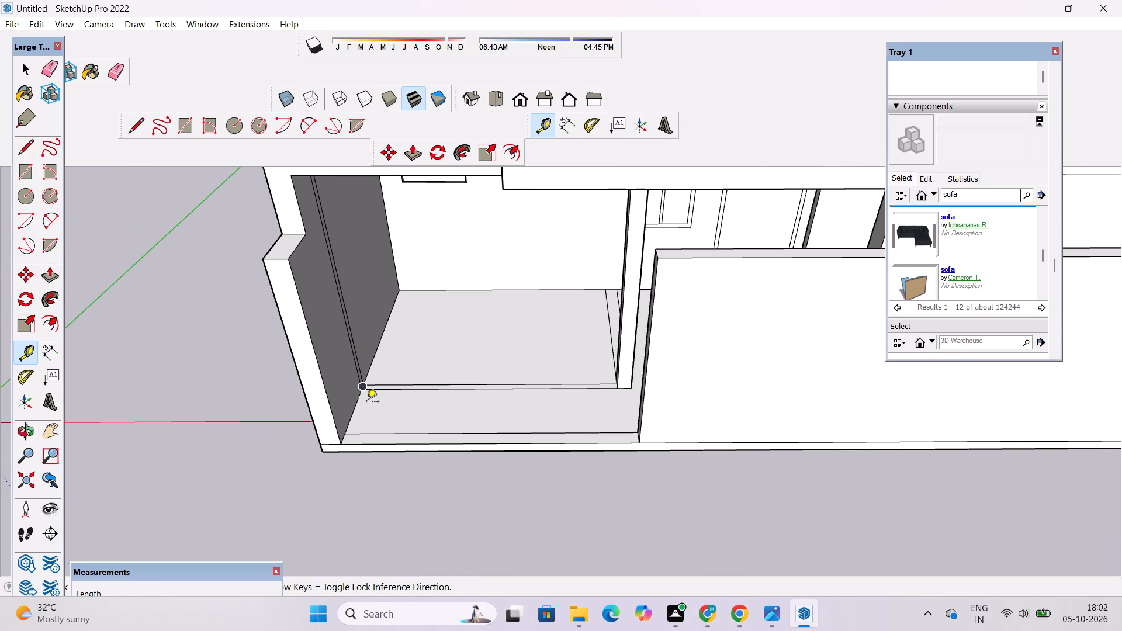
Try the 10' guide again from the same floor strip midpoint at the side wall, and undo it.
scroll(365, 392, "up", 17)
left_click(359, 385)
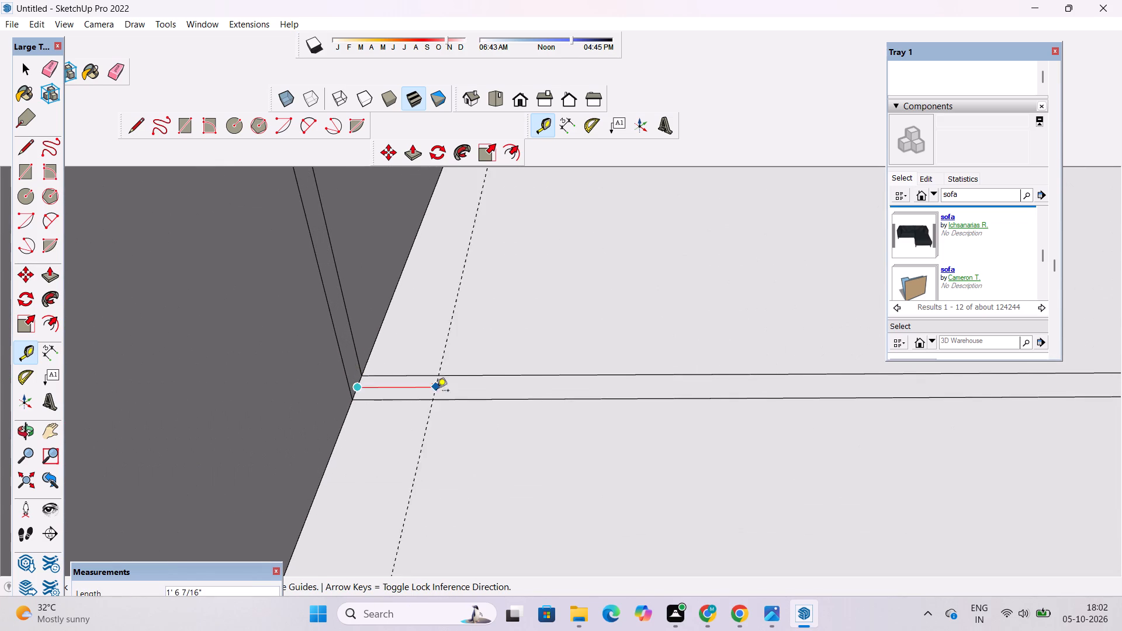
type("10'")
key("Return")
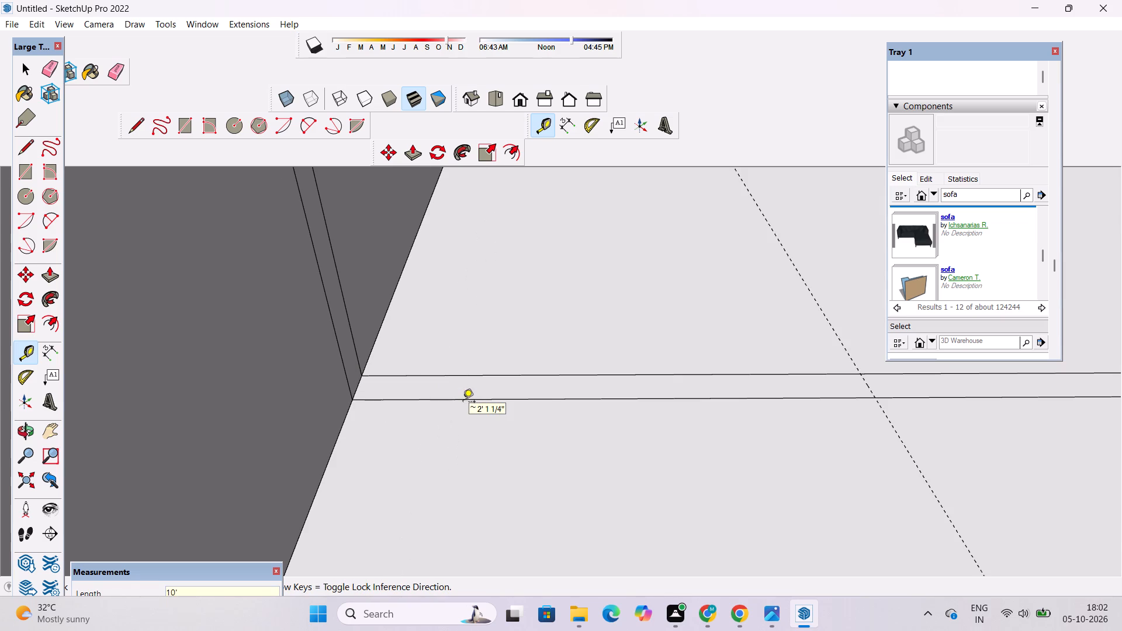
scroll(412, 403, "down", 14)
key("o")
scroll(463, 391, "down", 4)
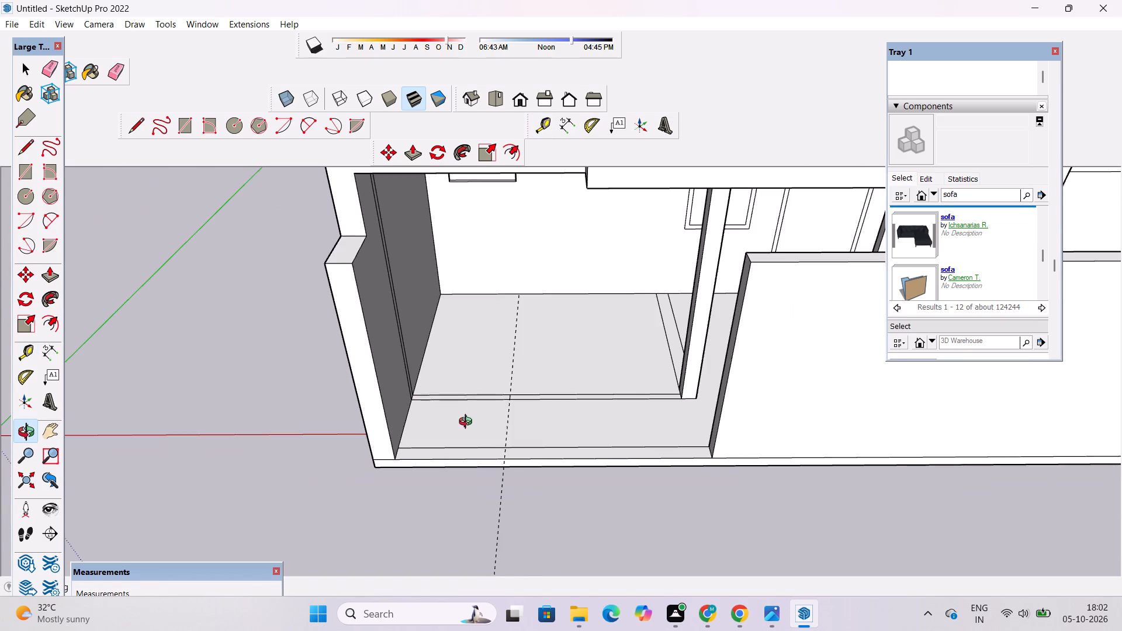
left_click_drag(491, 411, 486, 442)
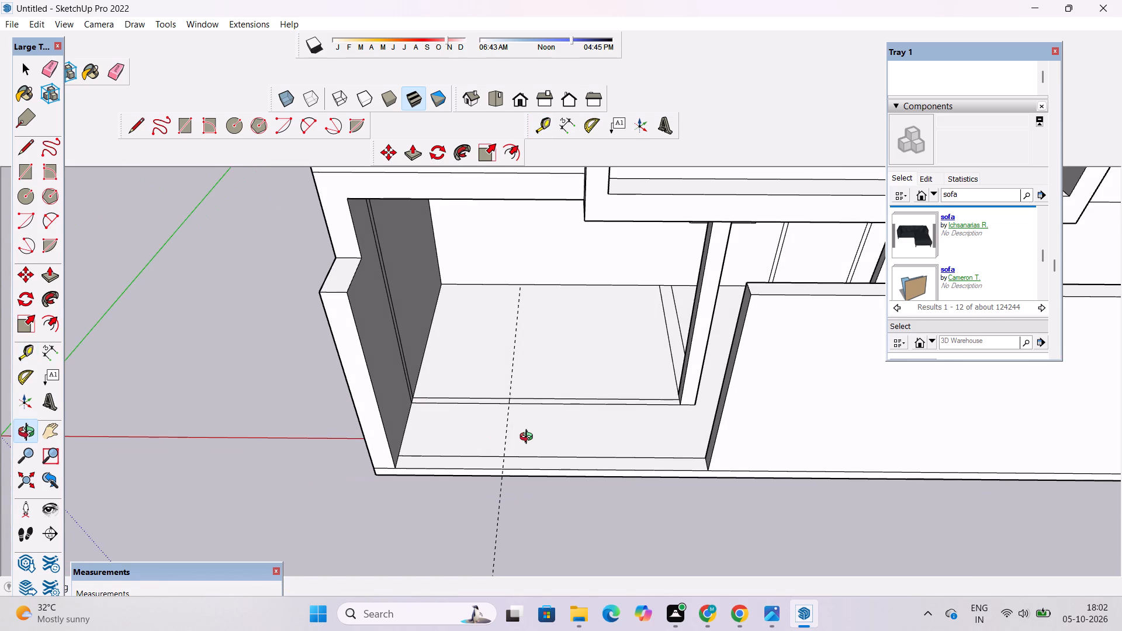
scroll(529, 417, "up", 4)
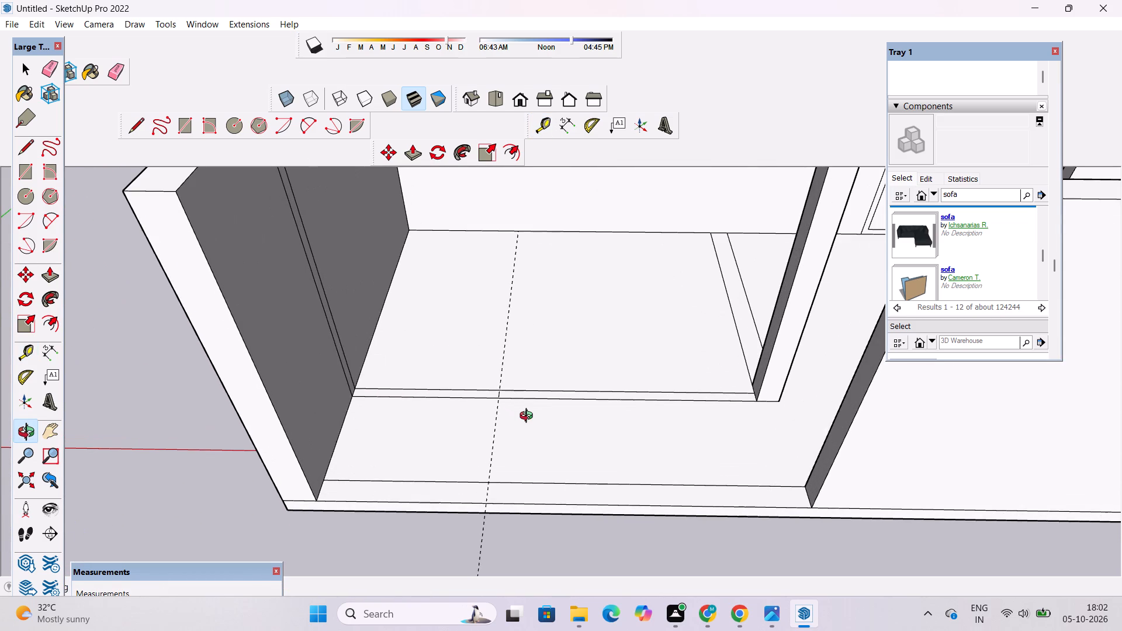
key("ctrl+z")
Place a guide across the porch floor parallel to the side wall's base edge, 8' away from it.
key("t")
scroll(390, 396, "up", 5)
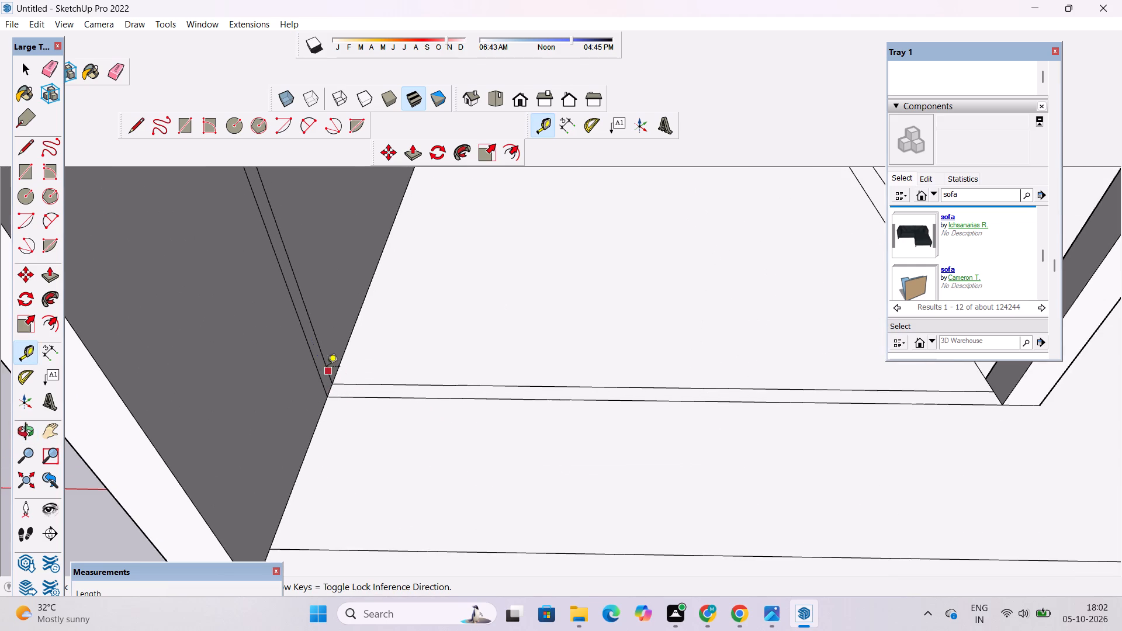
left_click(343, 345)
scroll(376, 358, "down", 10)
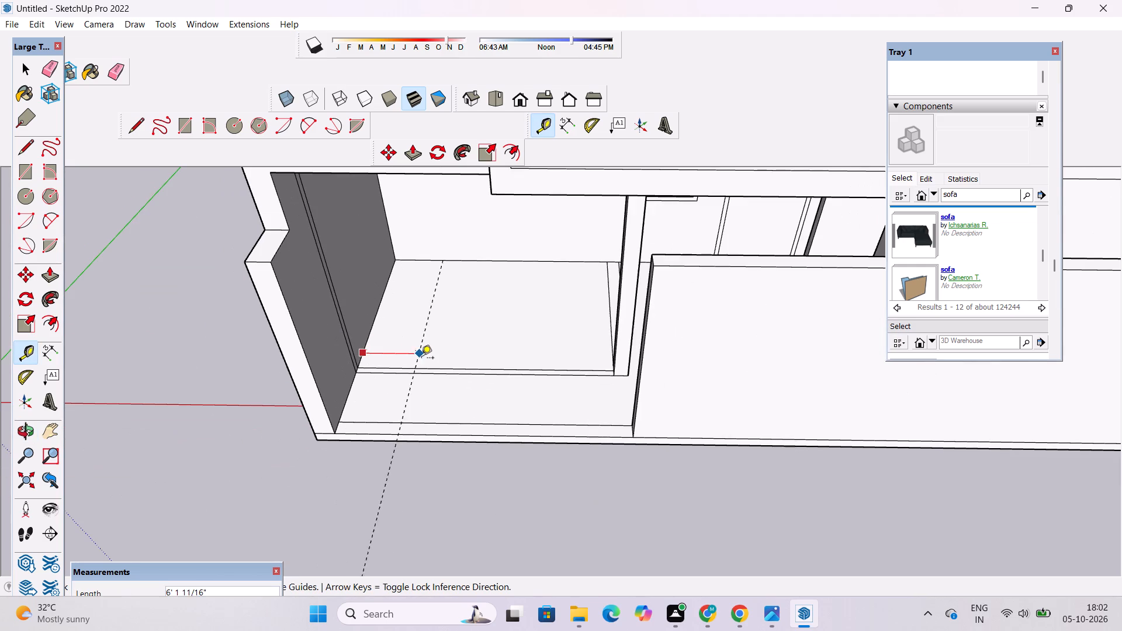
type("8'")
key("Return")
left_click(445, 317)
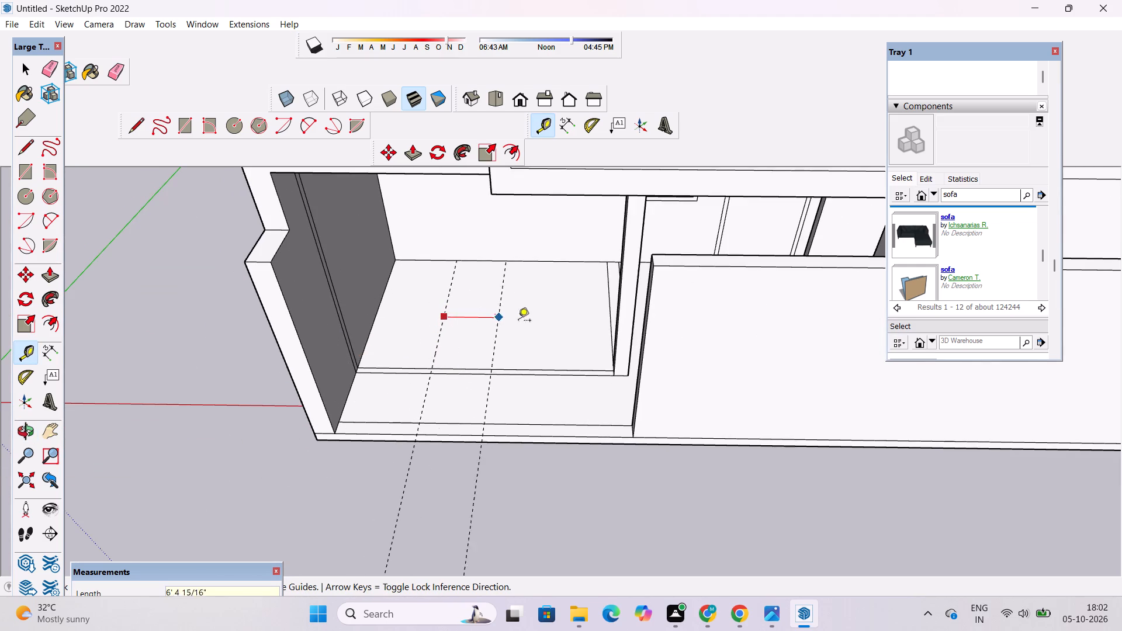
key("space")
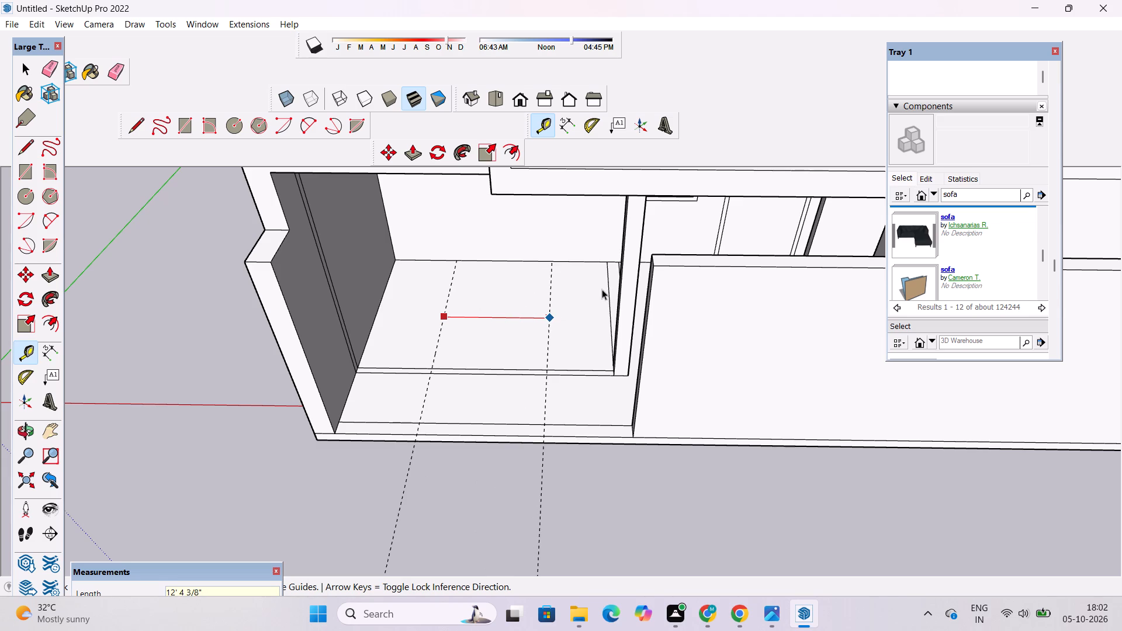
Place a second guide on the porch floor 8' from the strip line running from the rear wall to the post.
key("t")
left_click(607, 279)
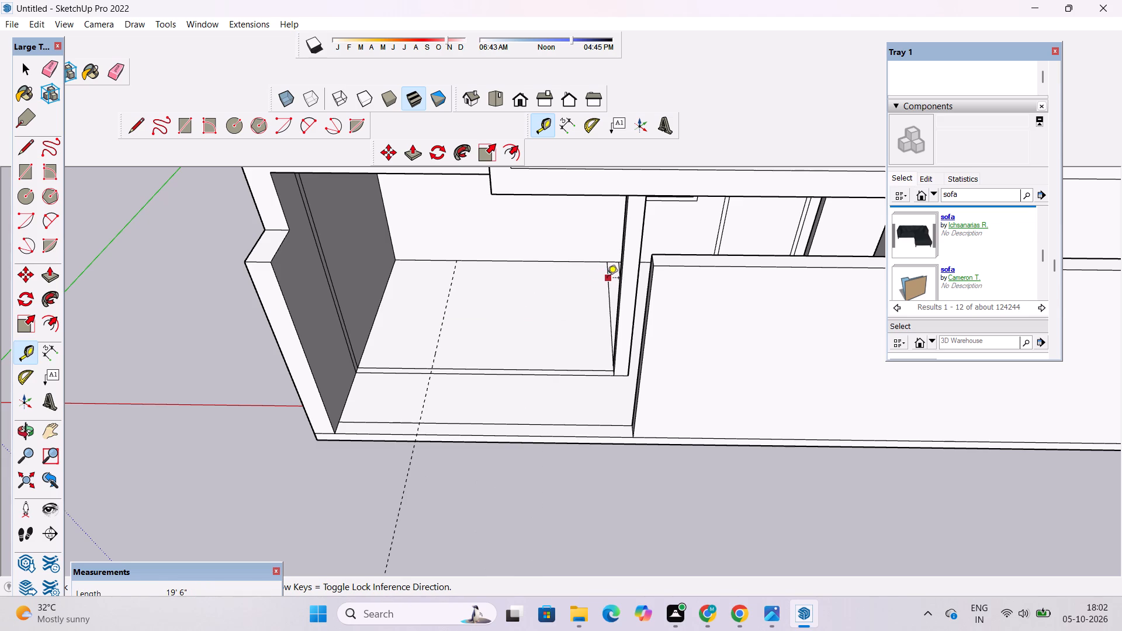
type("8'")
key("Return")
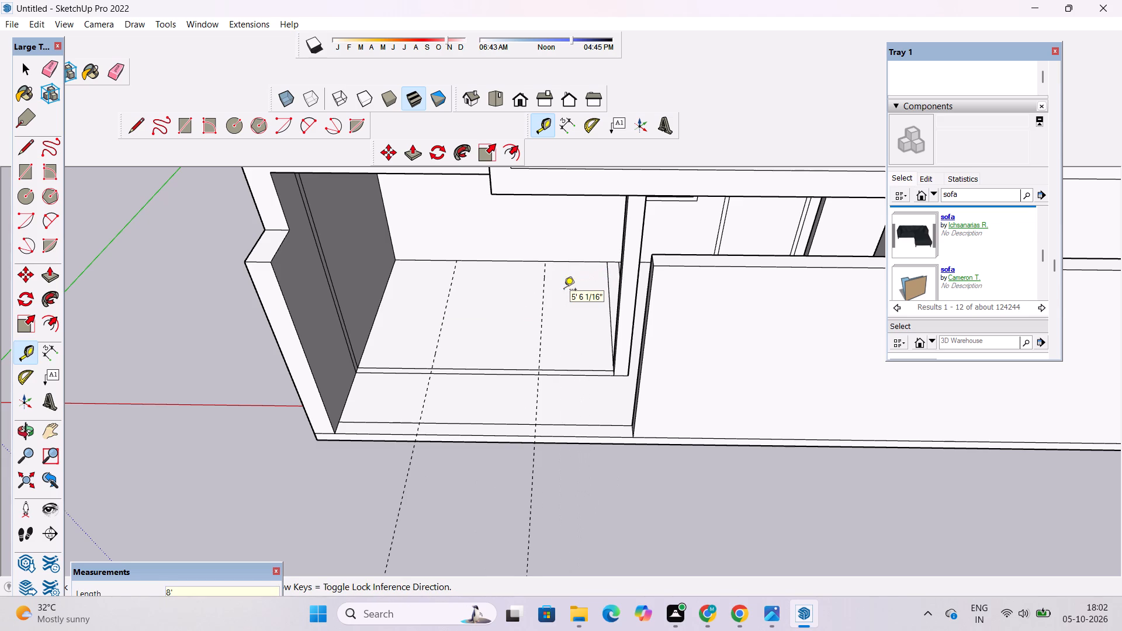
key("space")
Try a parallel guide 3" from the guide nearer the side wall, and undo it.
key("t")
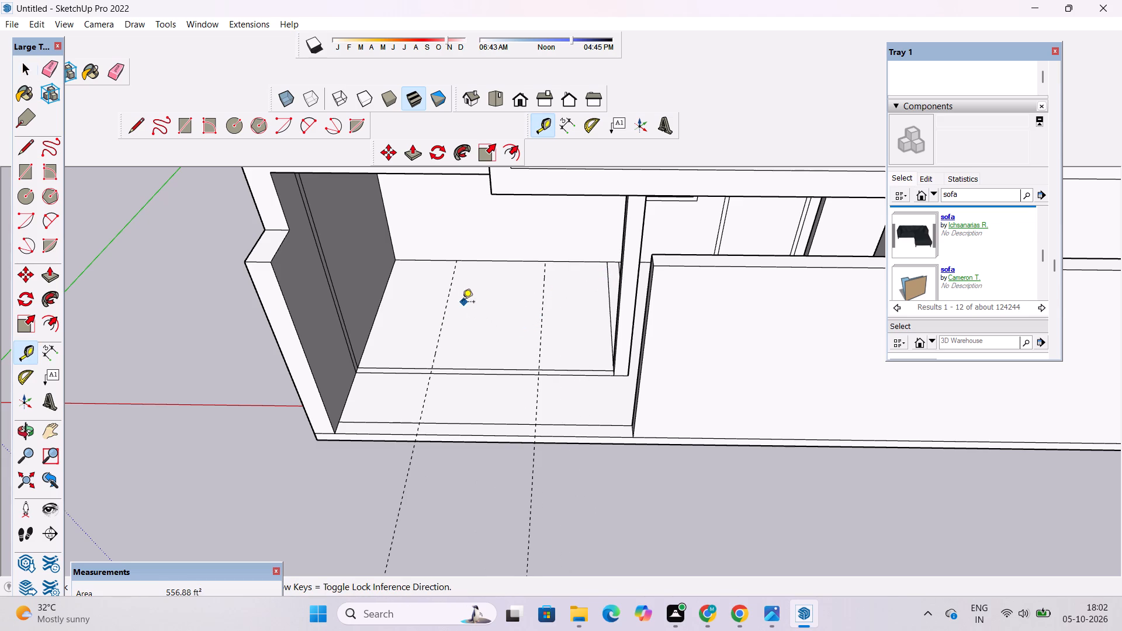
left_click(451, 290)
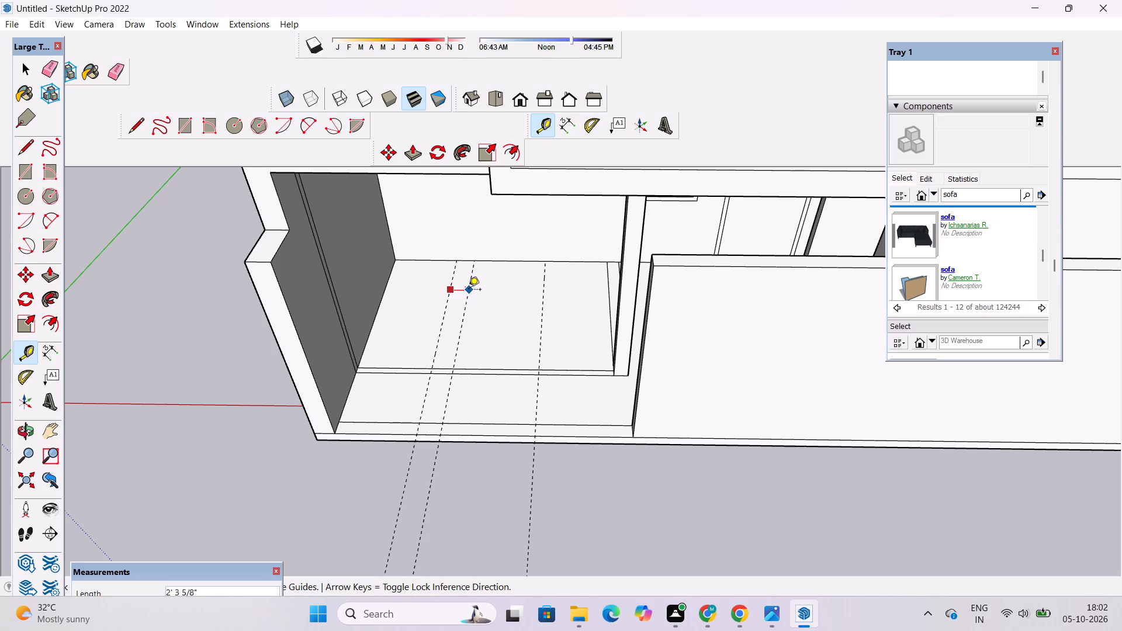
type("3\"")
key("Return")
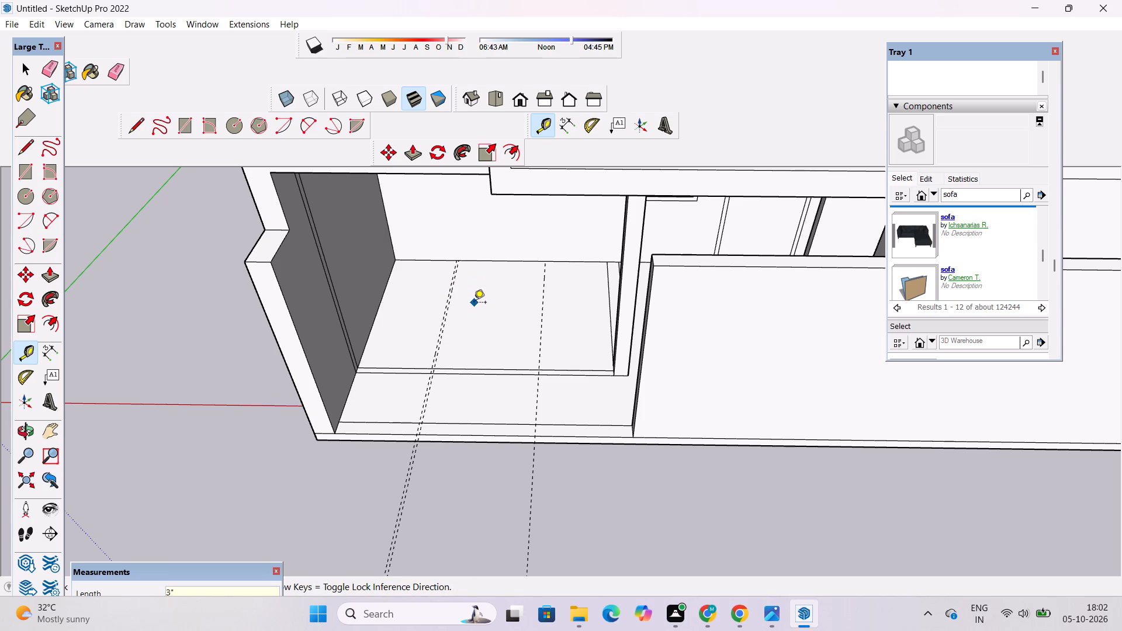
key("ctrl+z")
Place a parallel guide 5" from the guide nearer the side wall.
left_click(453, 281)
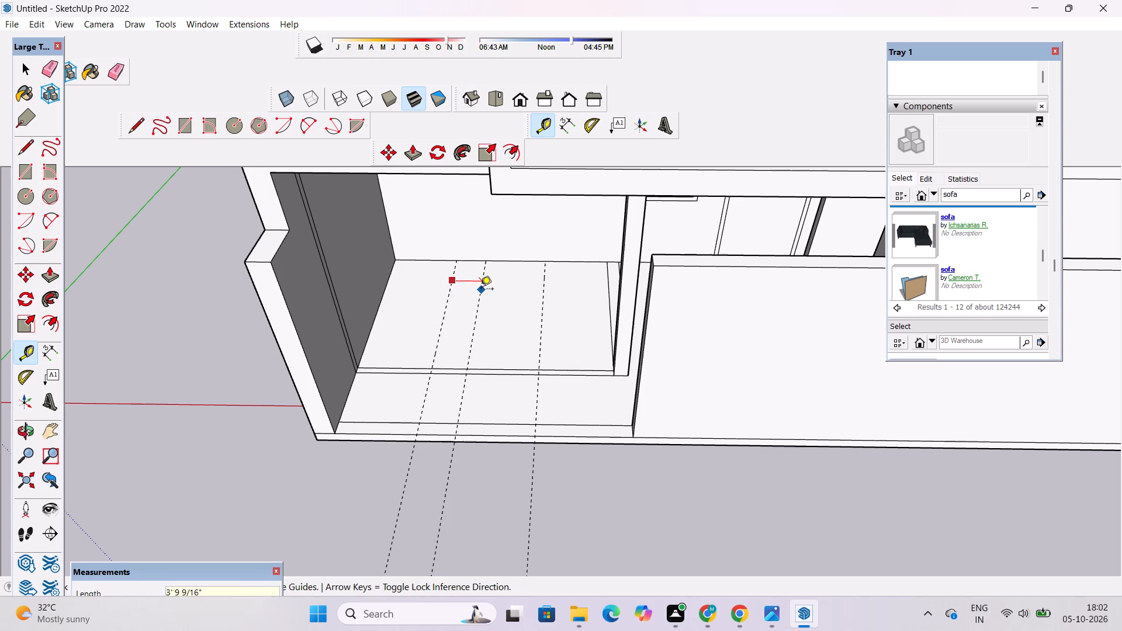
type("5\"")
key("Return")
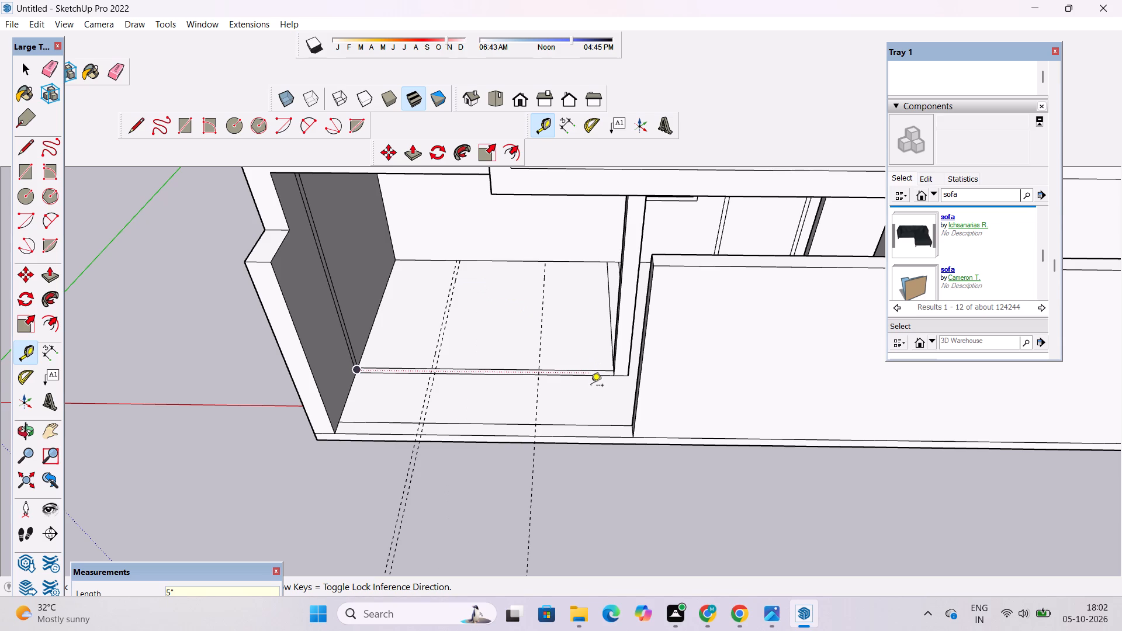
Place a parallel guide 4" from the guide nearer the post.
scroll(591, 389, "down", 4)
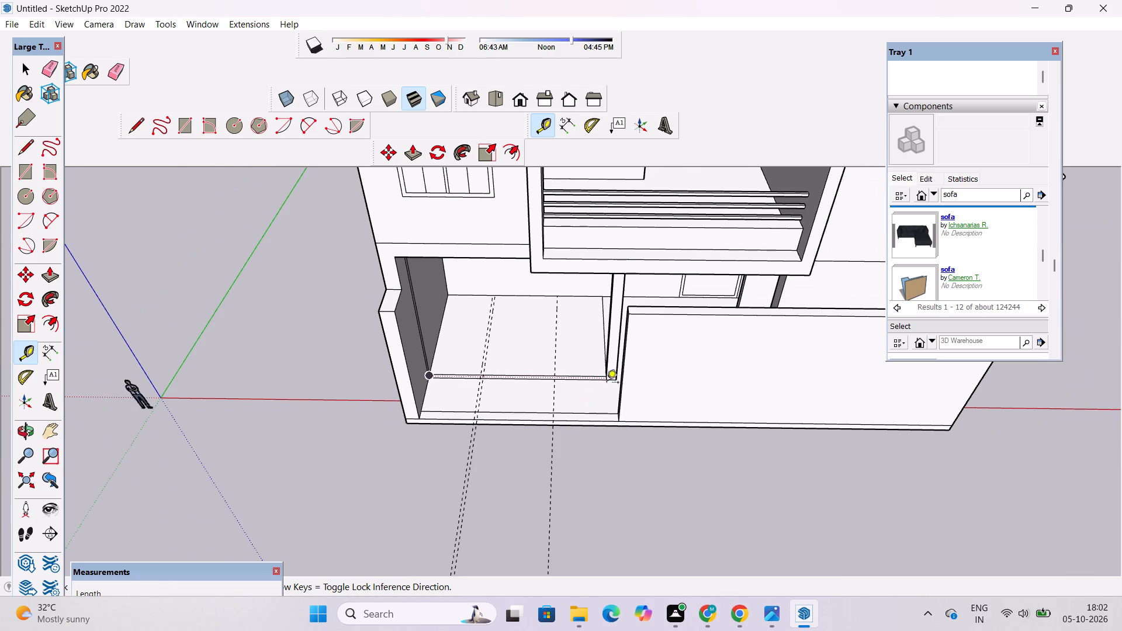
scroll(528, 314, "up", 4)
scroll(602, 338, "up", 7)
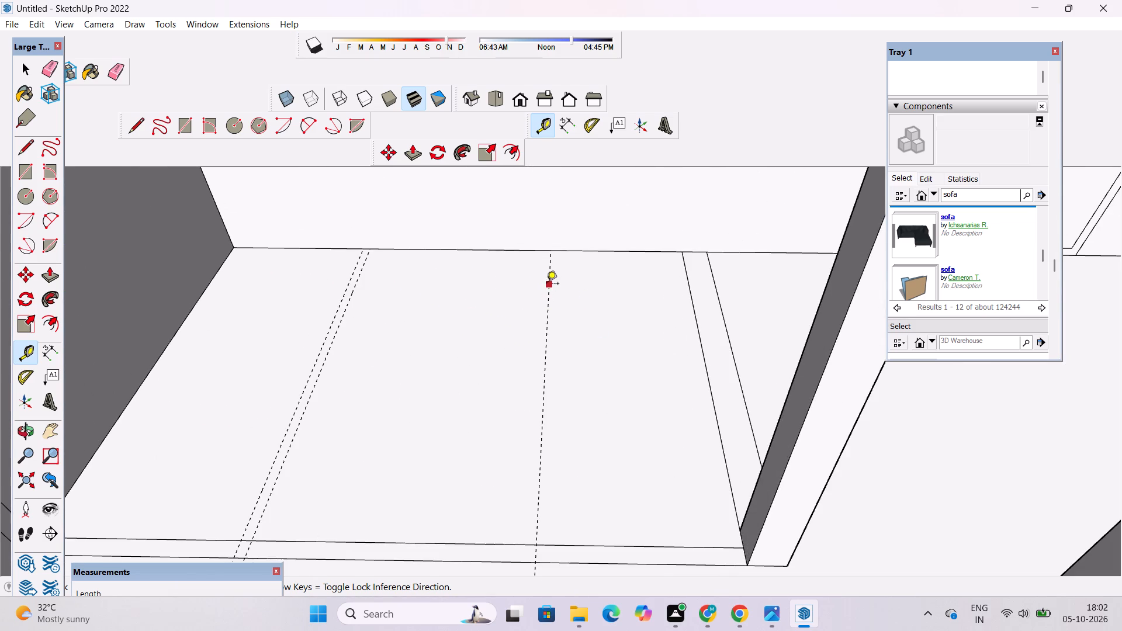
left_click(546, 285)
type("4\"")
key("Return")
scroll(501, 289, "down", 6)
key("space")
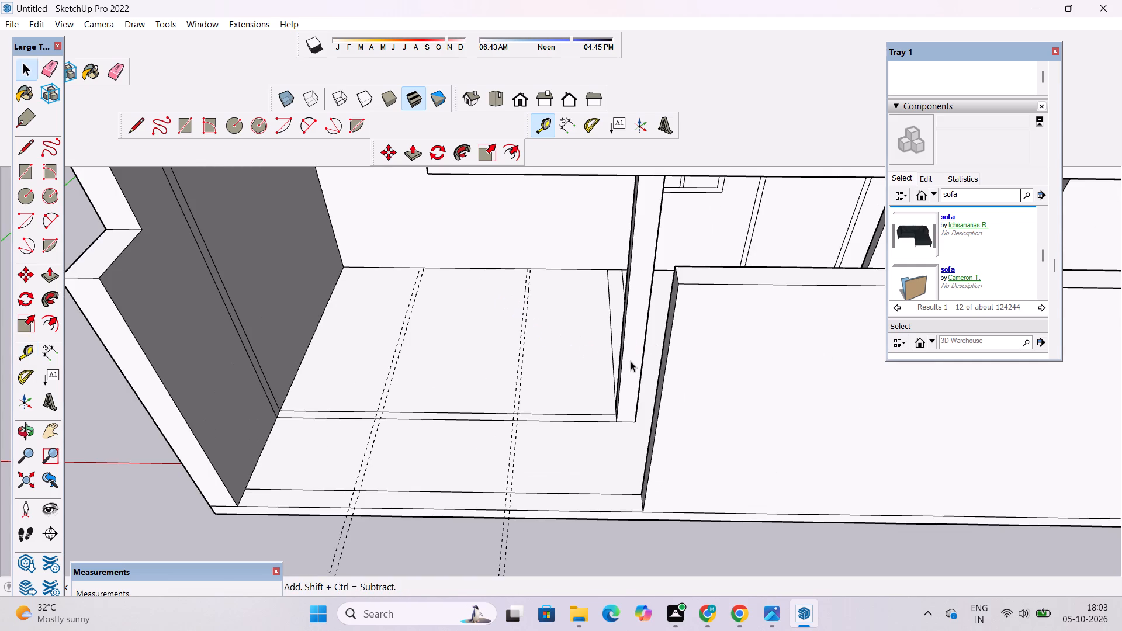
Draw a rectangle between the guide pair nearer the side wall, from the rear wall to the floor strip's front line.
key("r")
scroll(413, 259, "up", 14)
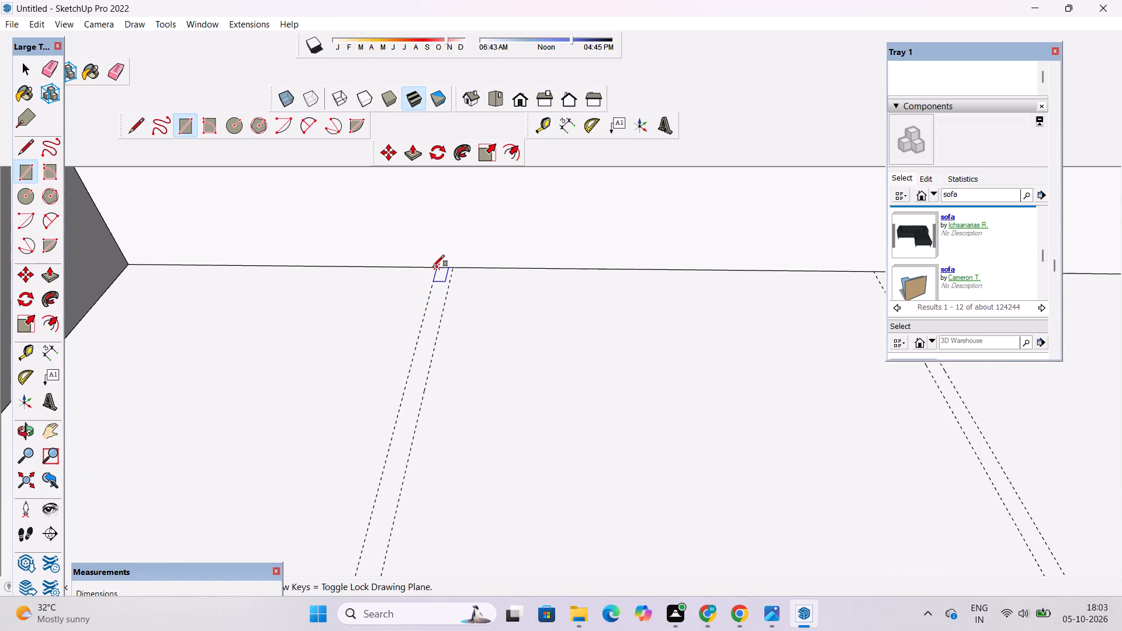
left_click(437, 267)
scroll(437, 267, "down", 13)
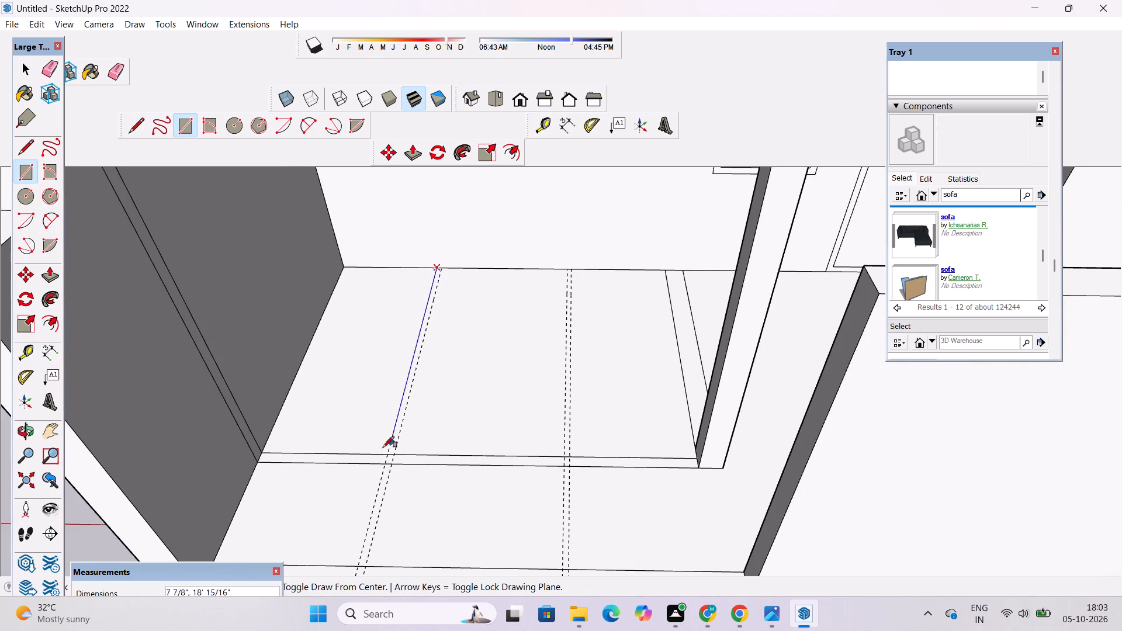
scroll(390, 464, "up", 5)
left_click(392, 468)
scroll(394, 467, "down", 5)
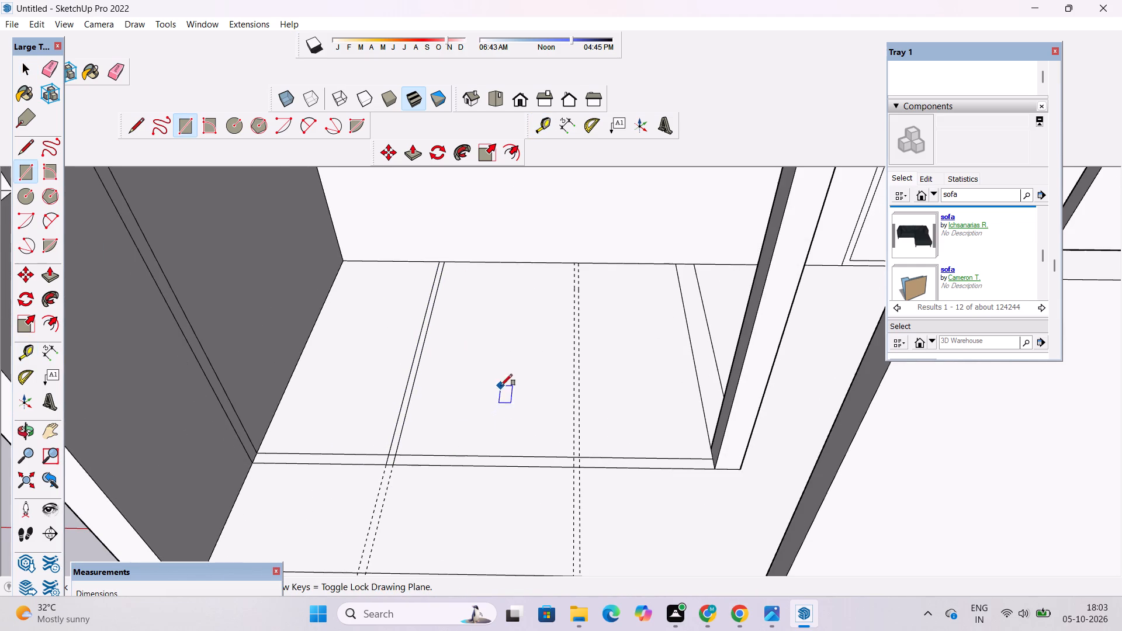
Draw a 4" by 21' rectangle between the guide pair nearer the post, from the rear wall to the strip's front line.
scroll(521, 388, "up", 2)
scroll(595, 241, "up", 9)
left_click(566, 238)
scroll(581, 284, "down", 12)
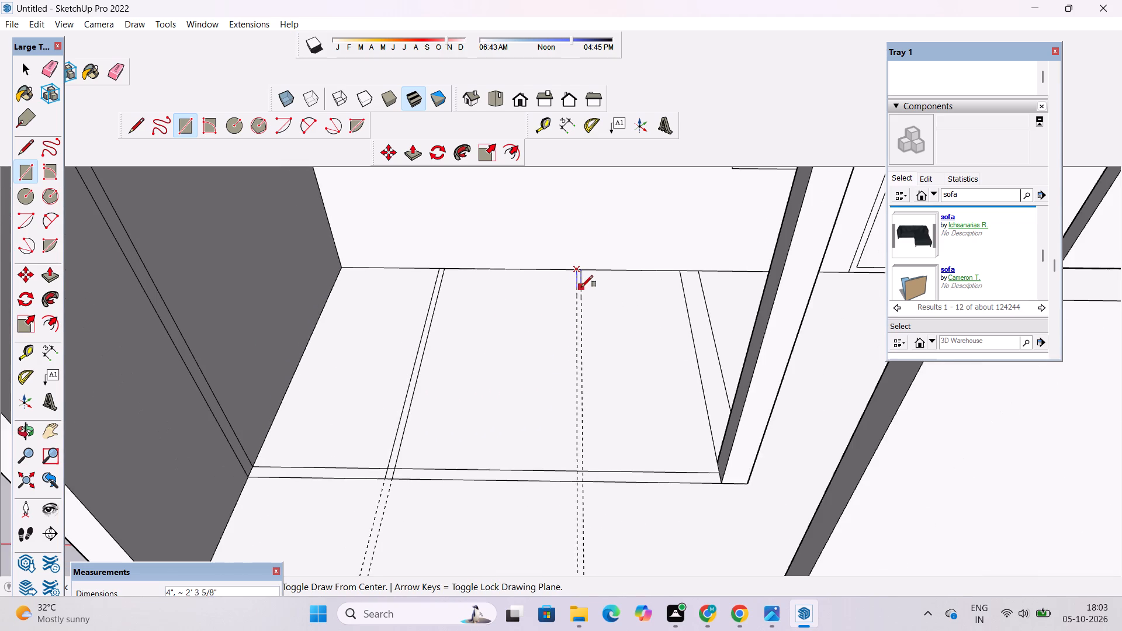
scroll(582, 481, "up", 5)
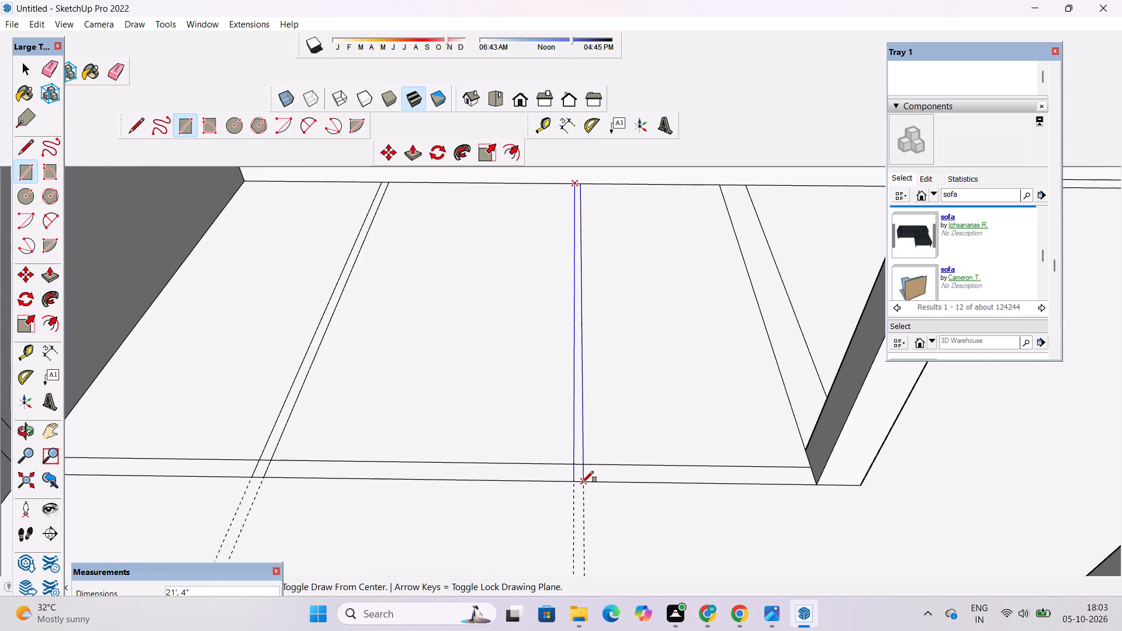
left_click(583, 483)
Erase both pairs of guides from the porch floor.
scroll(622, 450, "down", 6)
key("e")
left_click_drag(613, 498, 446, 504)
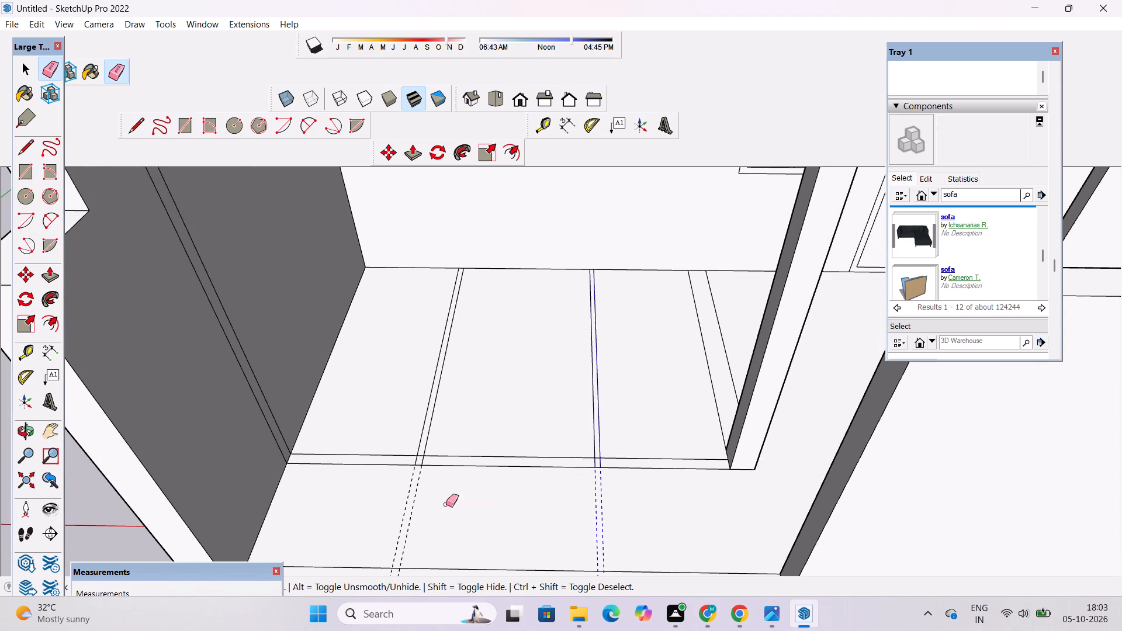
left_click_drag(446, 504, 392, 506)
Erase both rectangles' long lines behind the floor strip, keeping only their short segments across the strip.
key("o")
scroll(489, 488, "down", 6)
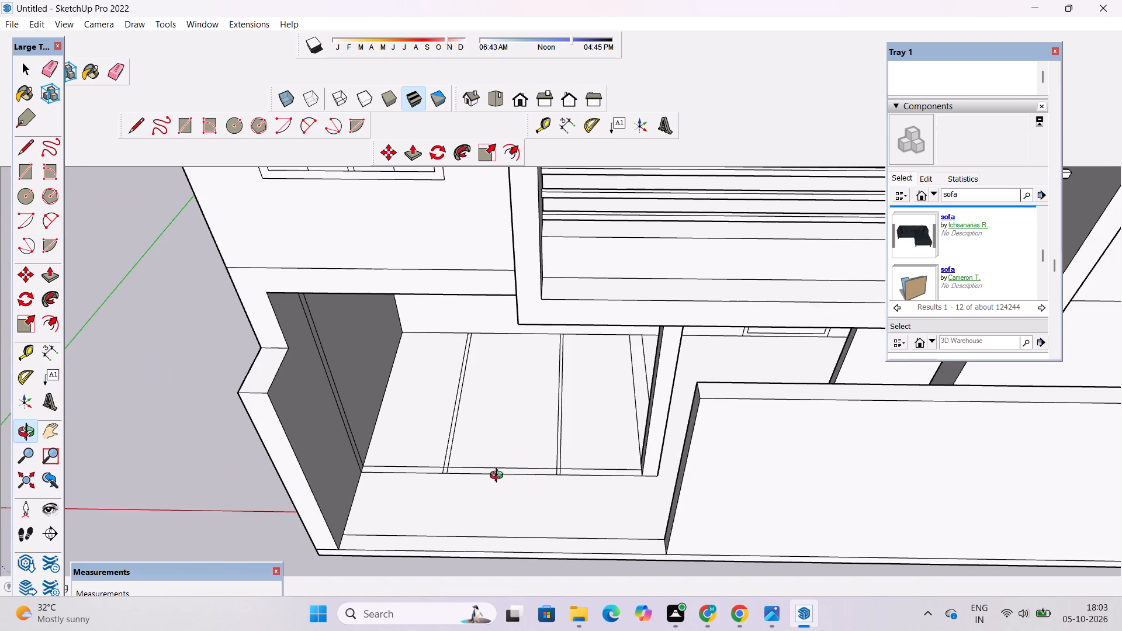
left_click_drag(497, 496, 497, 538)
scroll(497, 521, "up", 2)
left_click_drag(504, 504, 502, 482)
left_click_drag(503, 475, 502, 539, "shift")
scroll(500, 539, "up", 4)
key("e")
left_click_drag(639, 382, 418, 406)
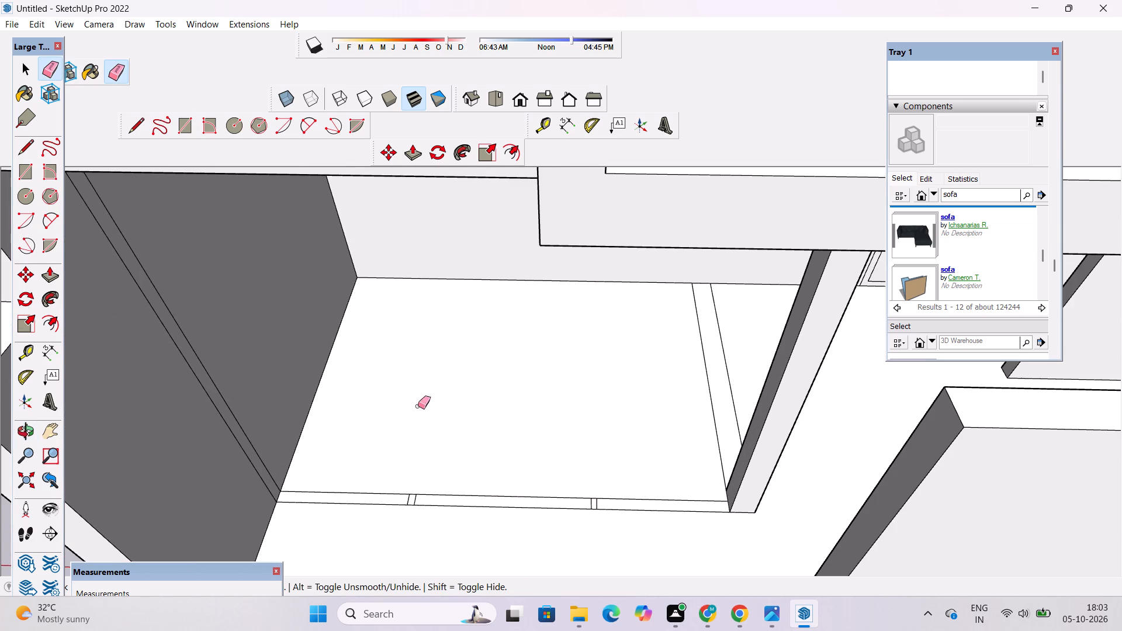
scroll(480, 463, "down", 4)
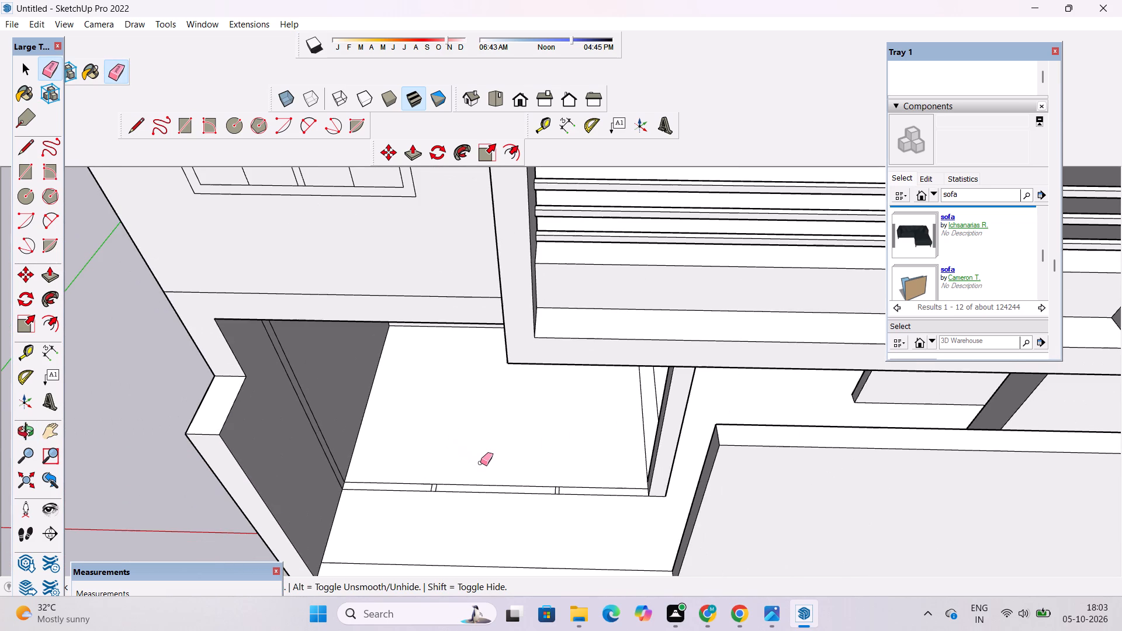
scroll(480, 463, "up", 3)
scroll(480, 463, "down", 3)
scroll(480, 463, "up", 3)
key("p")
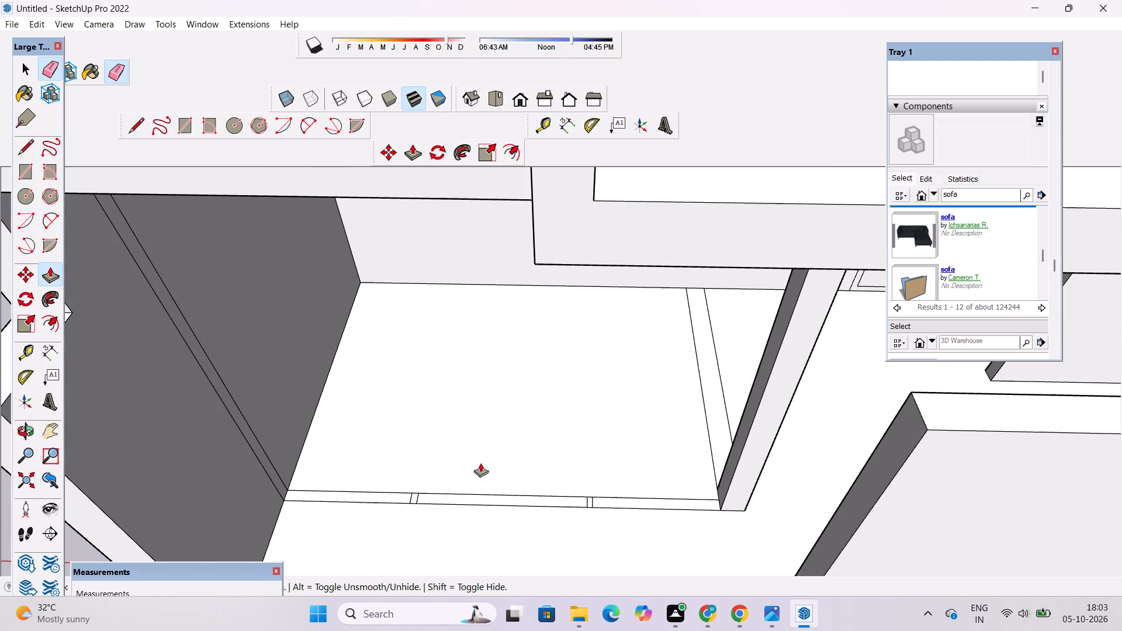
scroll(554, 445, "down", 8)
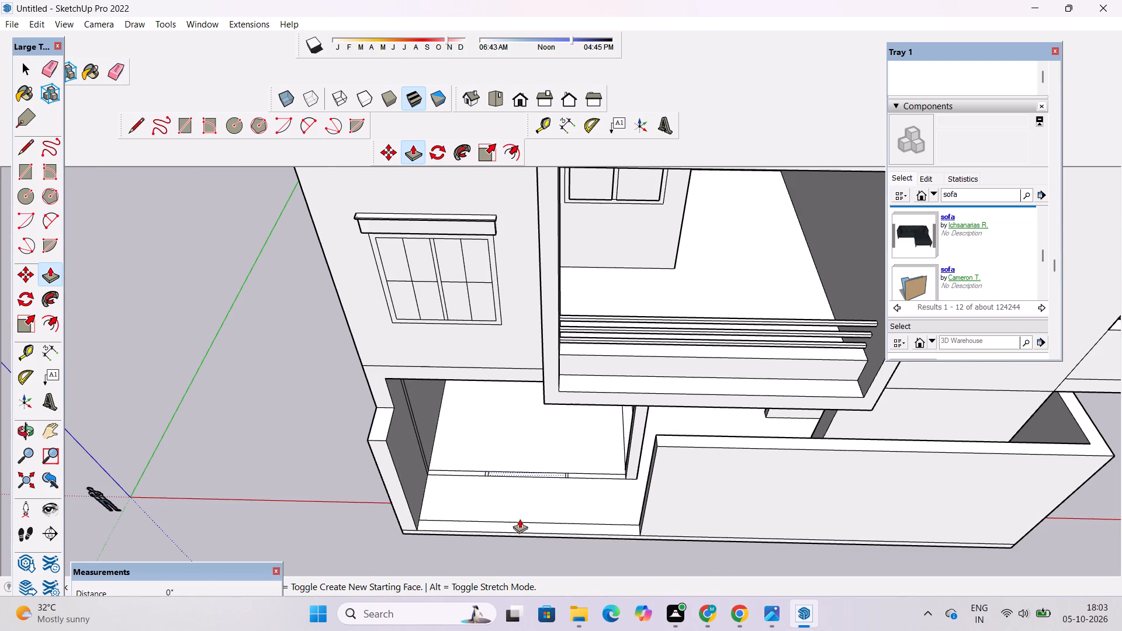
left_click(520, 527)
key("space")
Extrude the small strip section nearer the porch post 25' upward to the porch ceiling to form a narrow post.
scroll(565, 466, "up", 5)
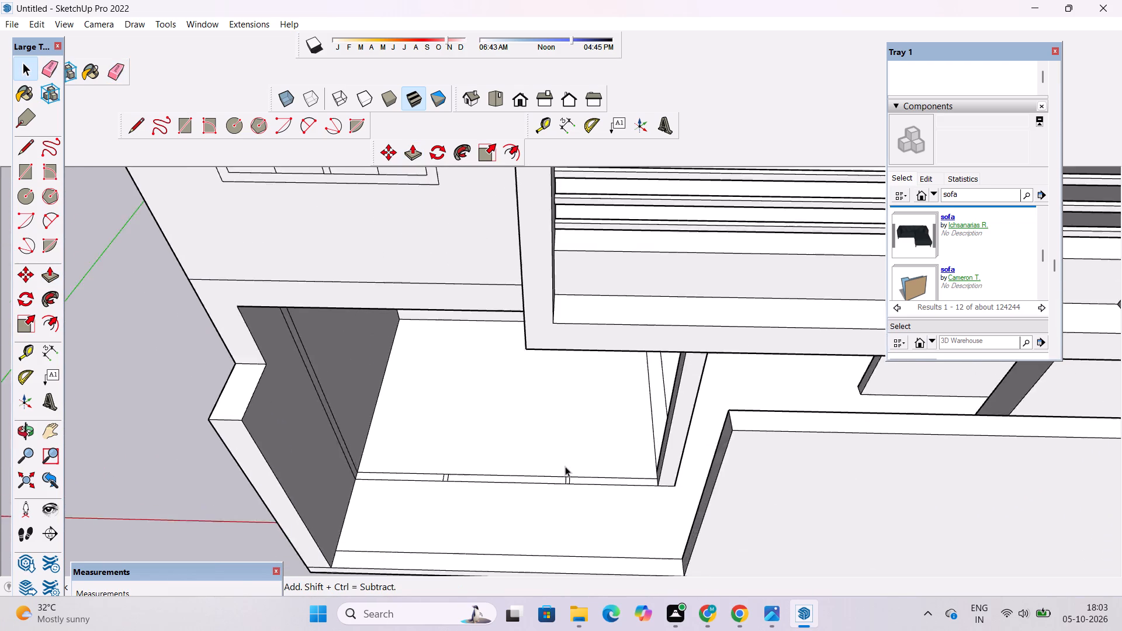
scroll(565, 466, "up", 7)
key("p")
scroll(569, 487, "up", 2)
left_click(567, 488)
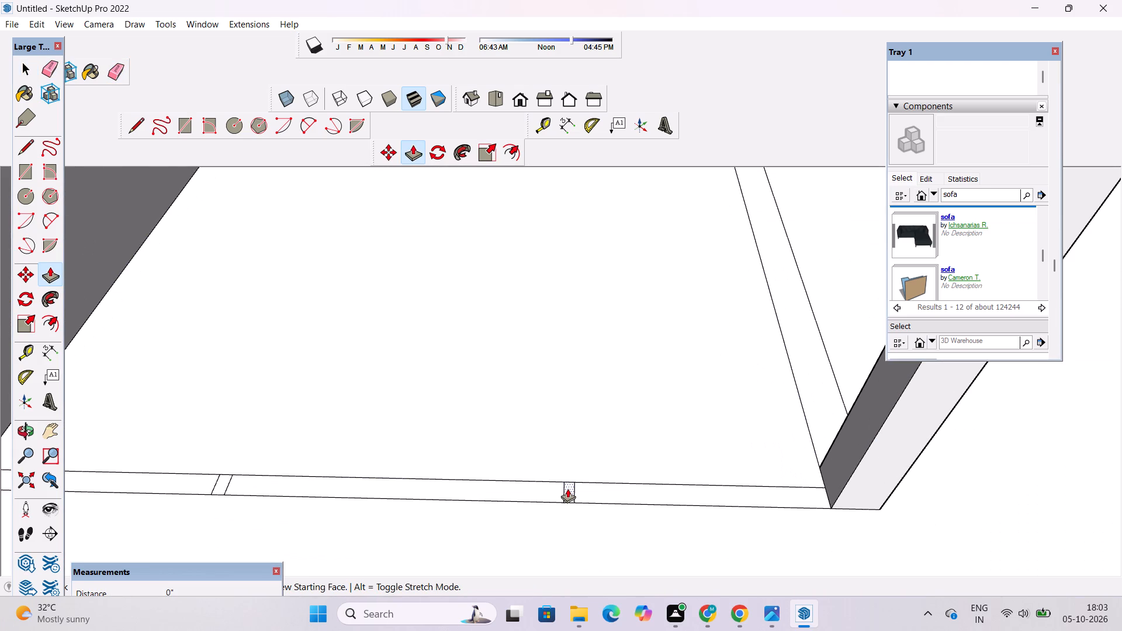
scroll(567, 479, "down", 10)
key("o")
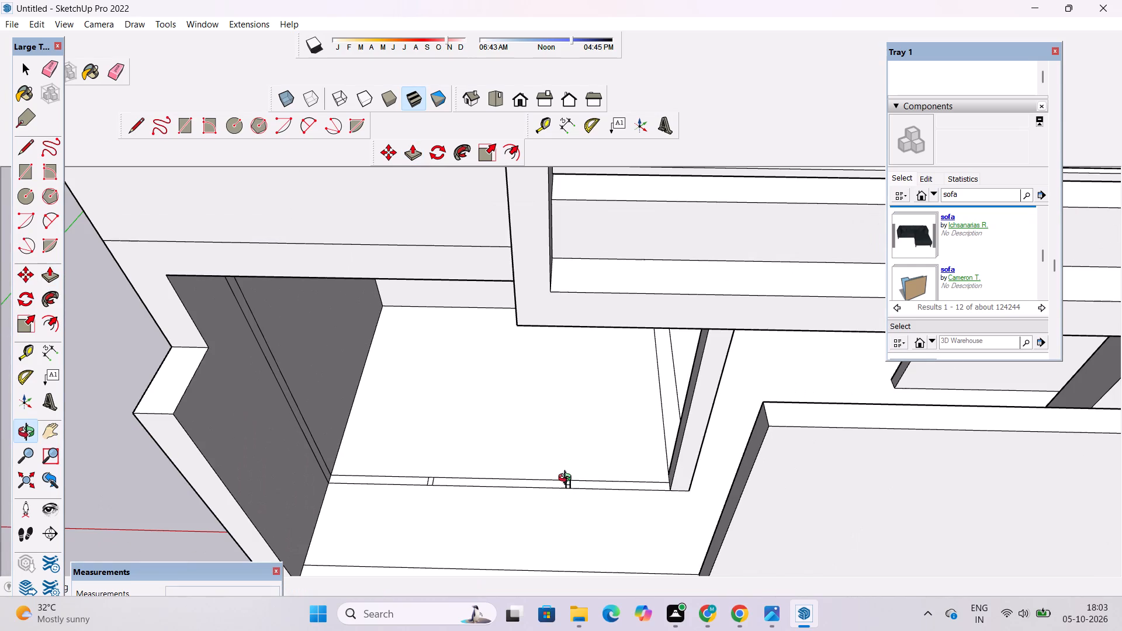
left_click_drag(574, 521, 571, 379)
left_click_drag(576, 399, 606, 469, "shift")
left_click_drag(606, 500, 605, 440)
scroll(605, 437, "down", 5)
left_click_drag(607, 468, 607, 439, "shift")
left_click_drag(607, 441, 608, 389)
scroll(608, 393, "up", 6)
left_click(604, 415, "shift")
left_click_drag(604, 421, 604, 437)
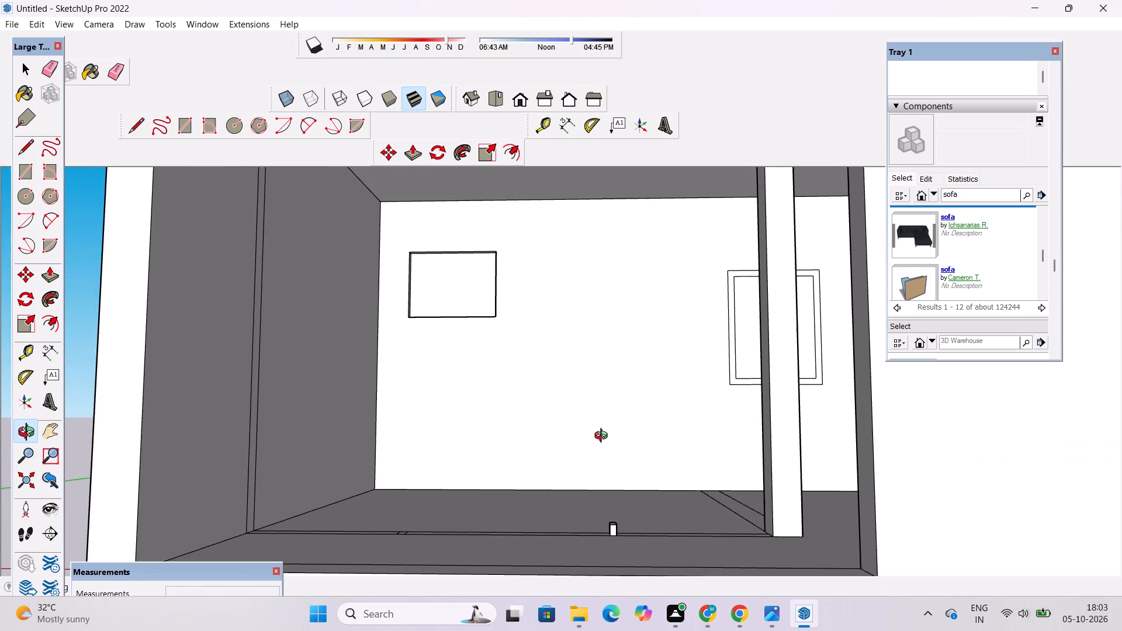
key("p")
scroll(600, 393, "down", 4)
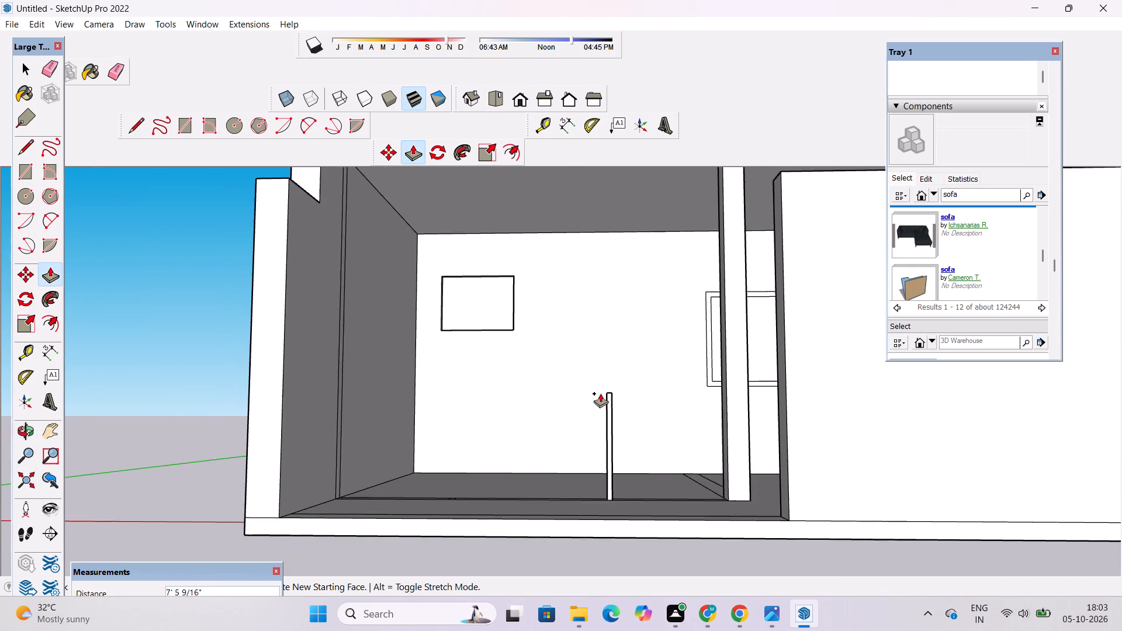
scroll(608, 258, "up", 2)
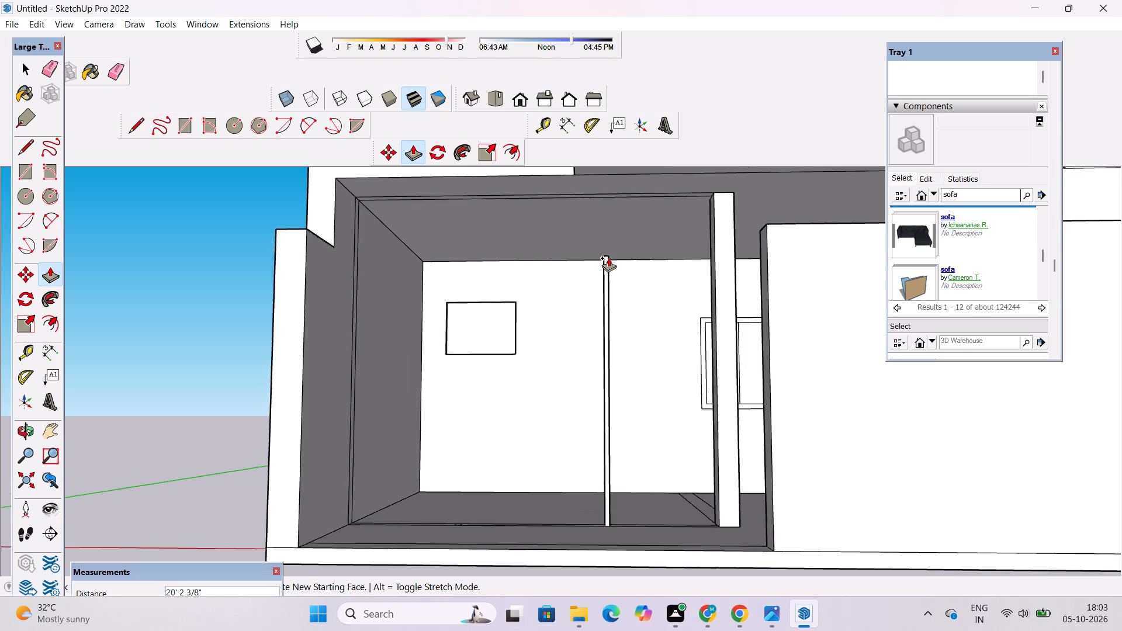
scroll(608, 258, "up", 1)
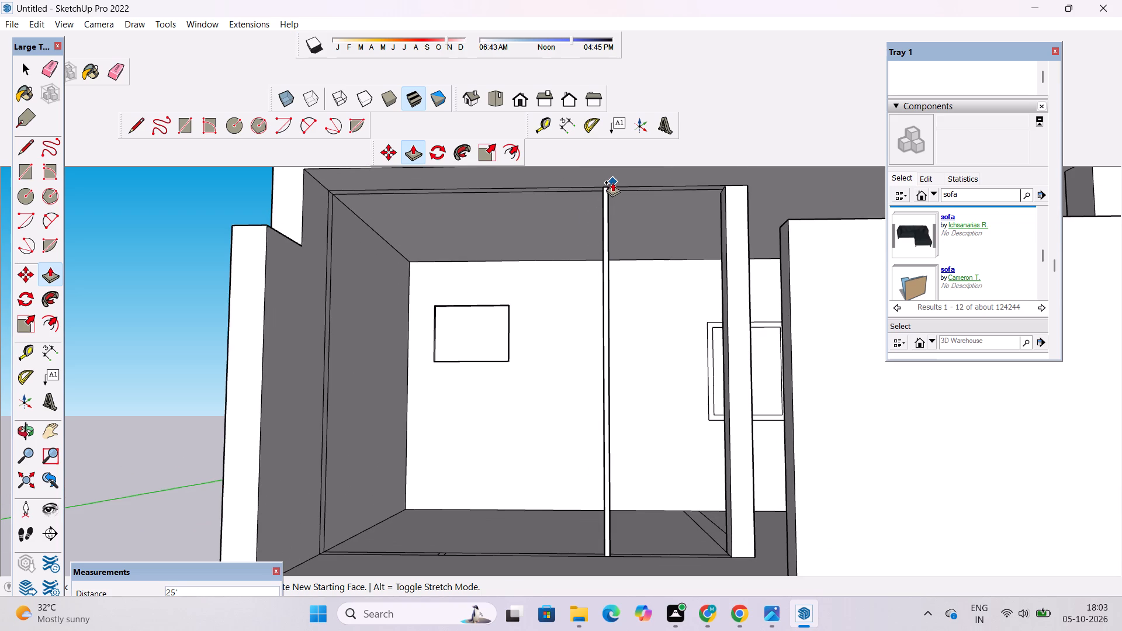
left_click(614, 181)
Extrude the small strip section nearer the side wall up to the porch ceiling to form the second narrow post.
scroll(628, 236, "down", 5)
key("o")
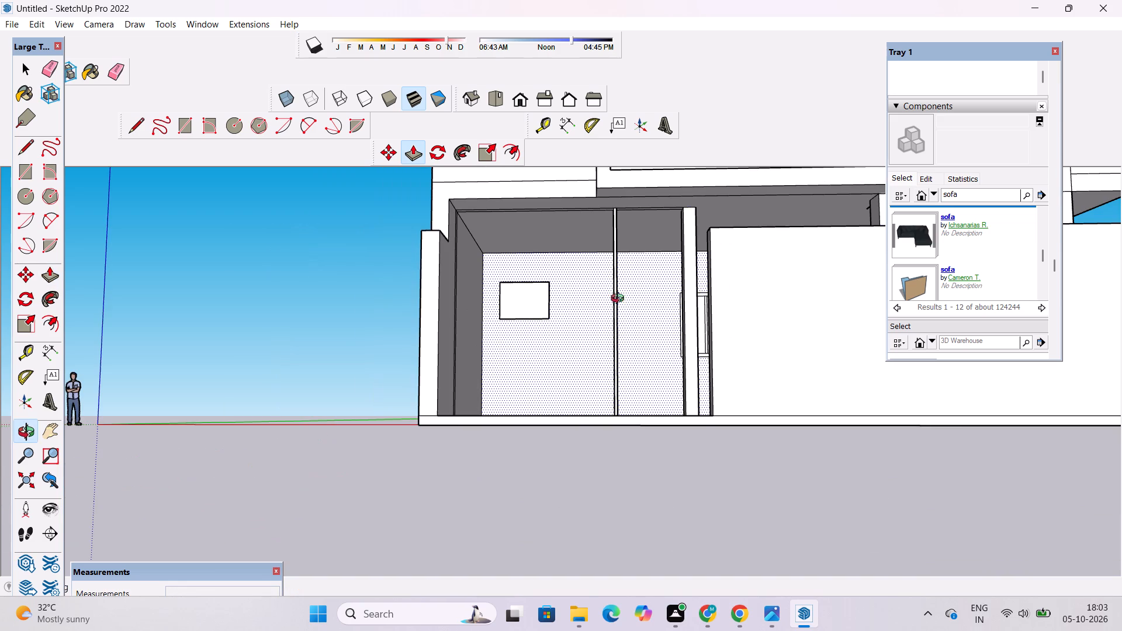
left_click_drag(615, 324, 598, 440)
left_click_drag(573, 442, 601, 390, "shift")
left_click_drag(600, 396, 649, 470)
scroll(600, 450, "up", 4)
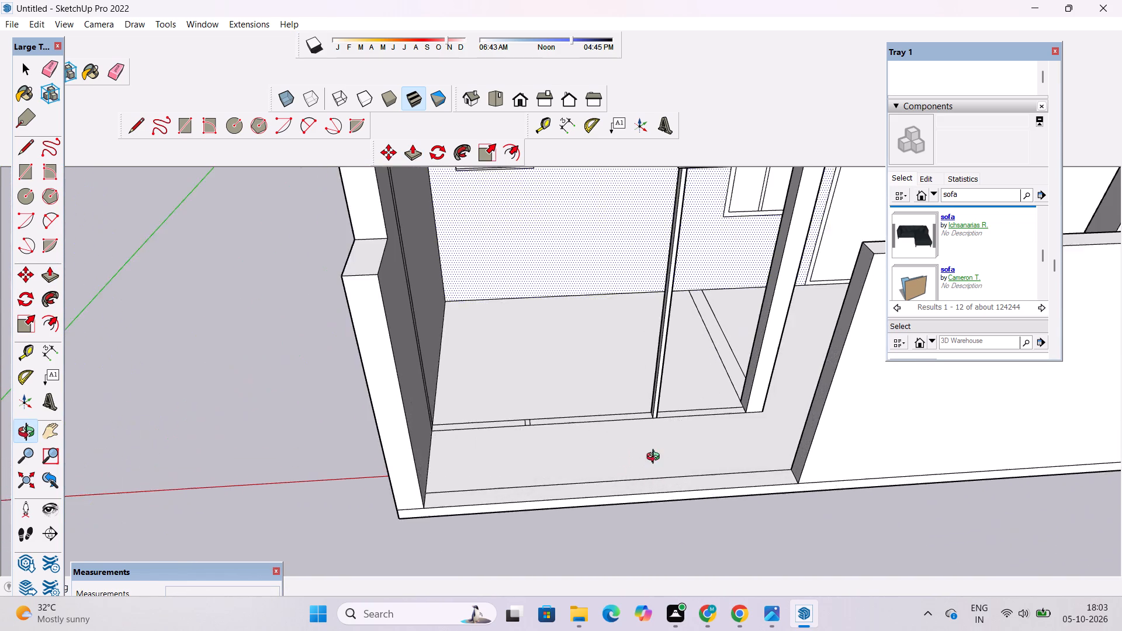
left_click_drag(656, 458, 625, 457)
left_click_drag(592, 444, 632, 487, "shift")
scroll(560, 481, "up", 3)
left_click_drag(569, 469, 587, 483, "shift")
left_click_drag(573, 498, 574, 480)
left_click_drag(574, 477, 588, 501, "shift")
scroll(585, 485, "up", 4)
left_click_drag(584, 484, 574, 495, "shift")
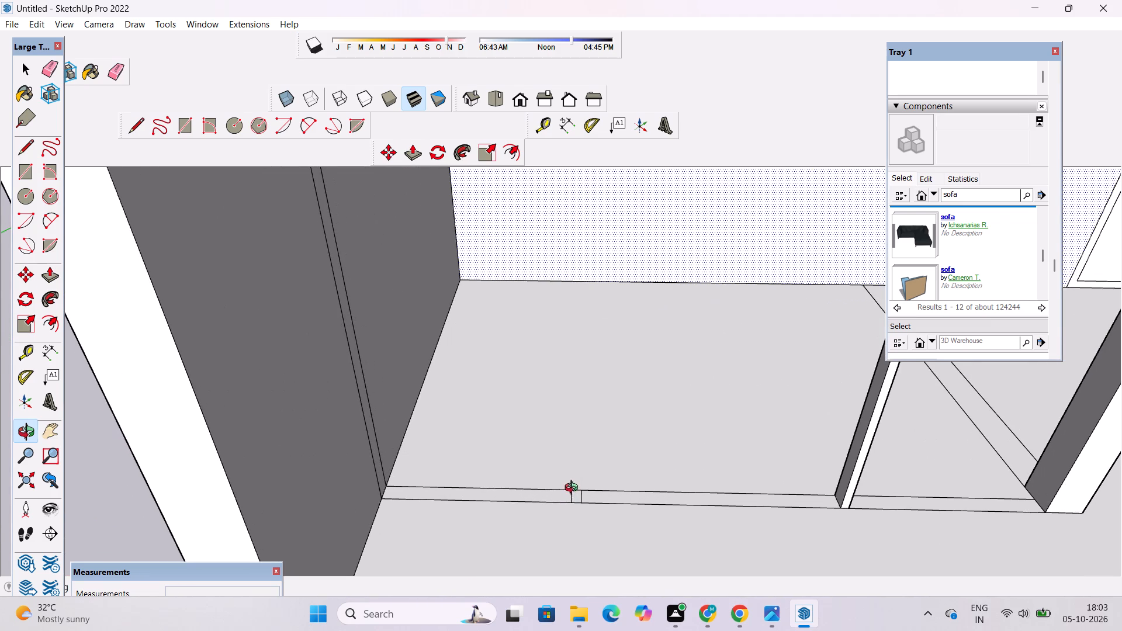
key("p")
left_click(574, 494)
scroll(578, 453, "down", 6)
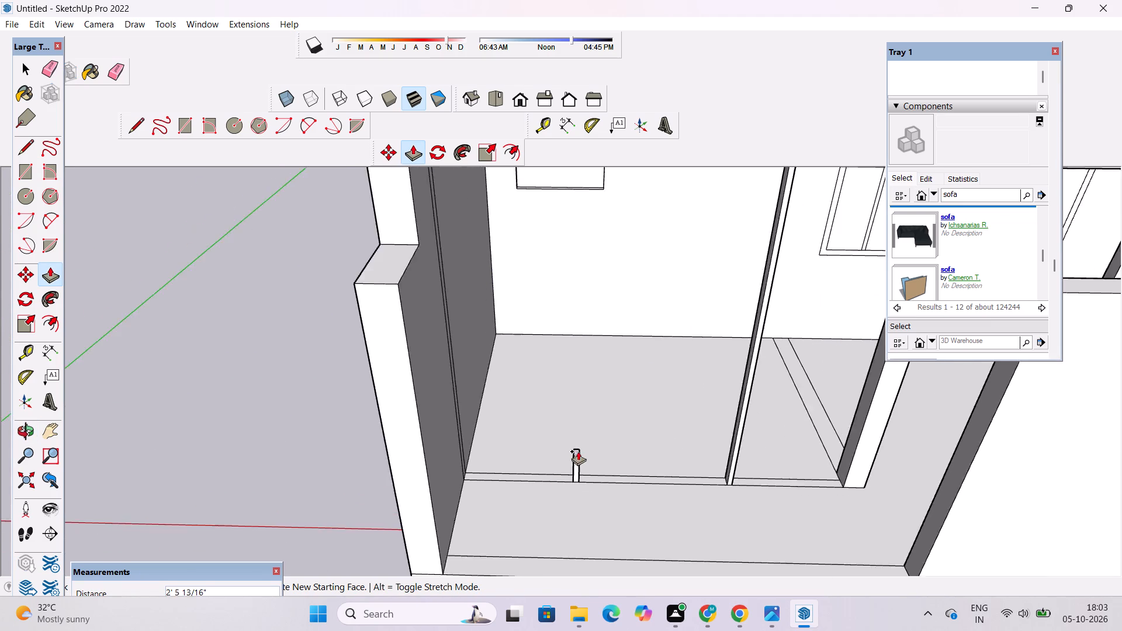
scroll(578, 451, "down", 8)
key("o")
left_click_drag(580, 465, 575, 284)
left_click_drag(581, 334, 584, 408, "shift")
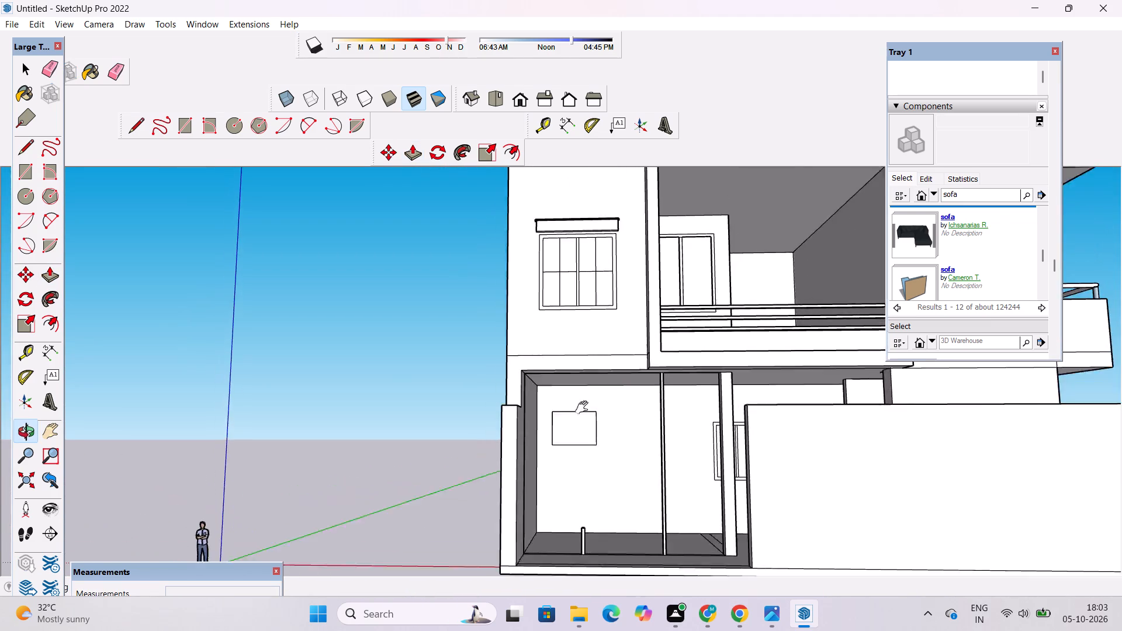
left_click_drag(584, 408, 584, 413, "shift")
left_click_drag(583, 418, 588, 337)
scroll(596, 422, "up", 4)
left_click_drag(595, 425, 590, 397, "shift")
left_click_drag(587, 399, 574, 445)
key("p")
scroll(552, 383, "up", 7)
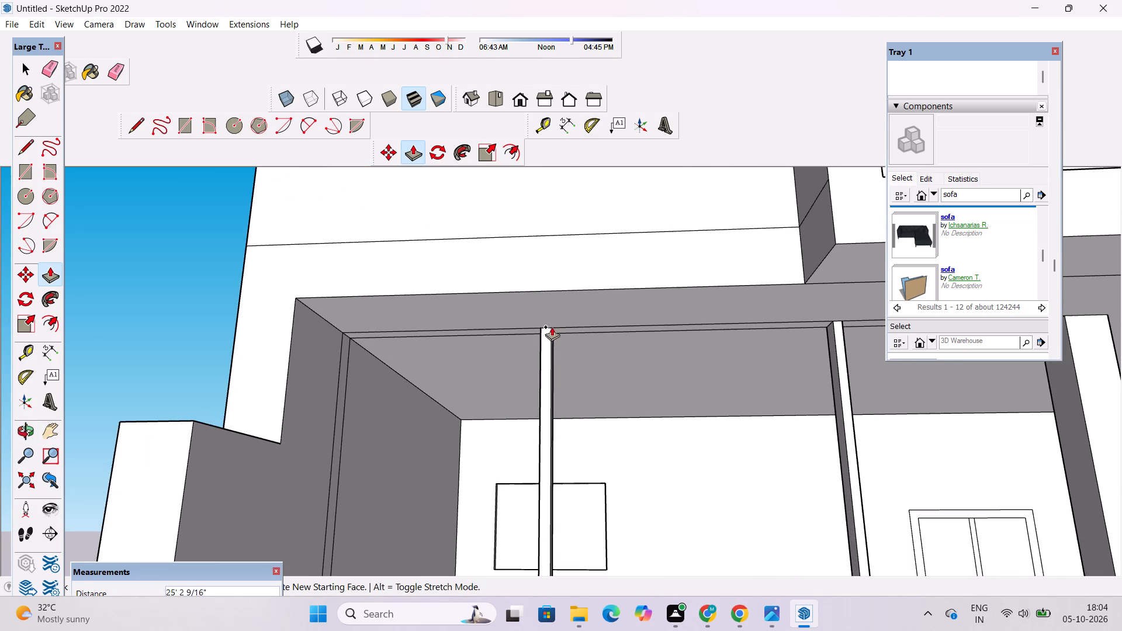
left_click(587, 309)
key("space")
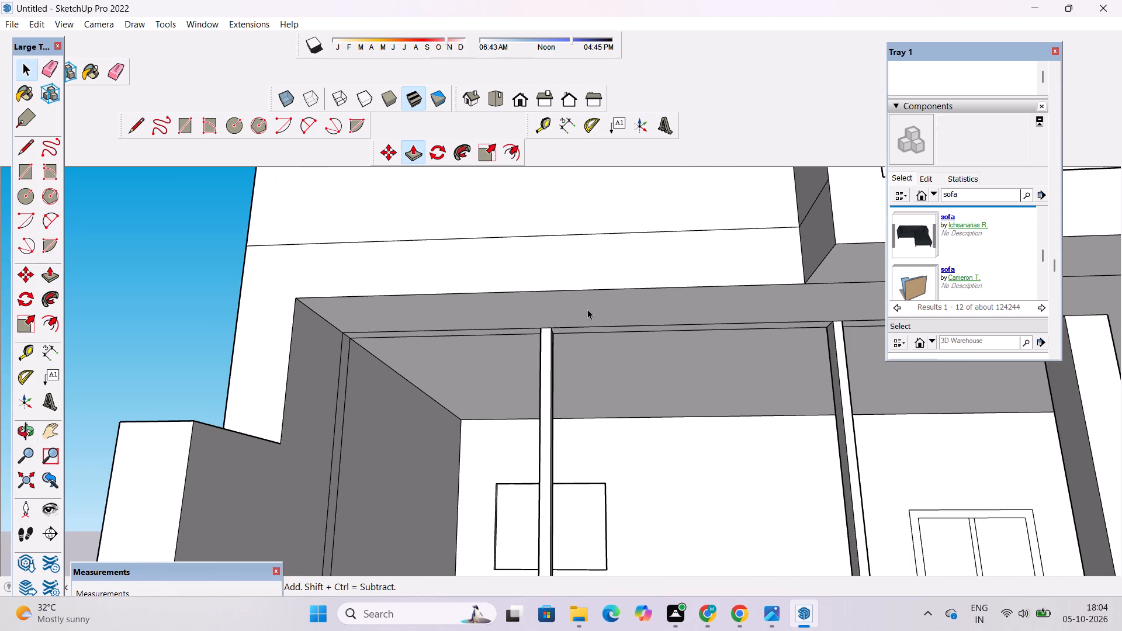
Examine the two narrow porch posts and the house's front and side elevations from several angles.
type("o")
scroll(577, 307, "down", 6)
left_click_drag(574, 339, 598, 417)
left_click_drag(594, 424, 504, 304, "shift")
scroll(502, 310, "down", 7)
left_click_drag(586, 430, 552, 349)
scroll(551, 352, "down", 3)
scroll(546, 360, "up", 8)
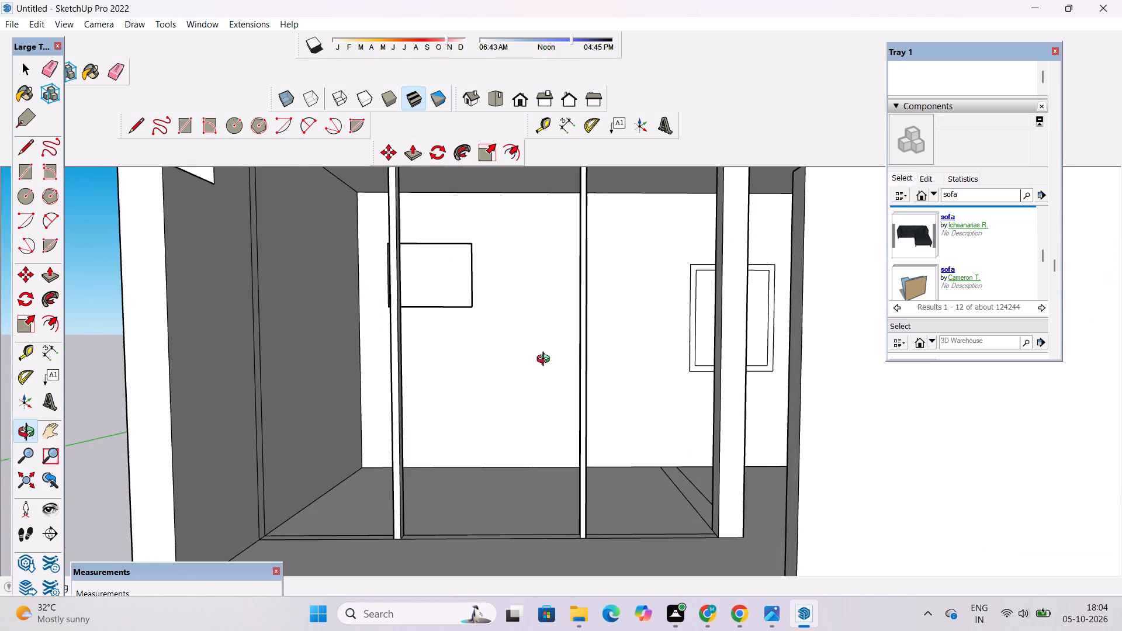
left_click_drag(590, 404, 597, 419)
left_click_drag(597, 428, 593, 437)
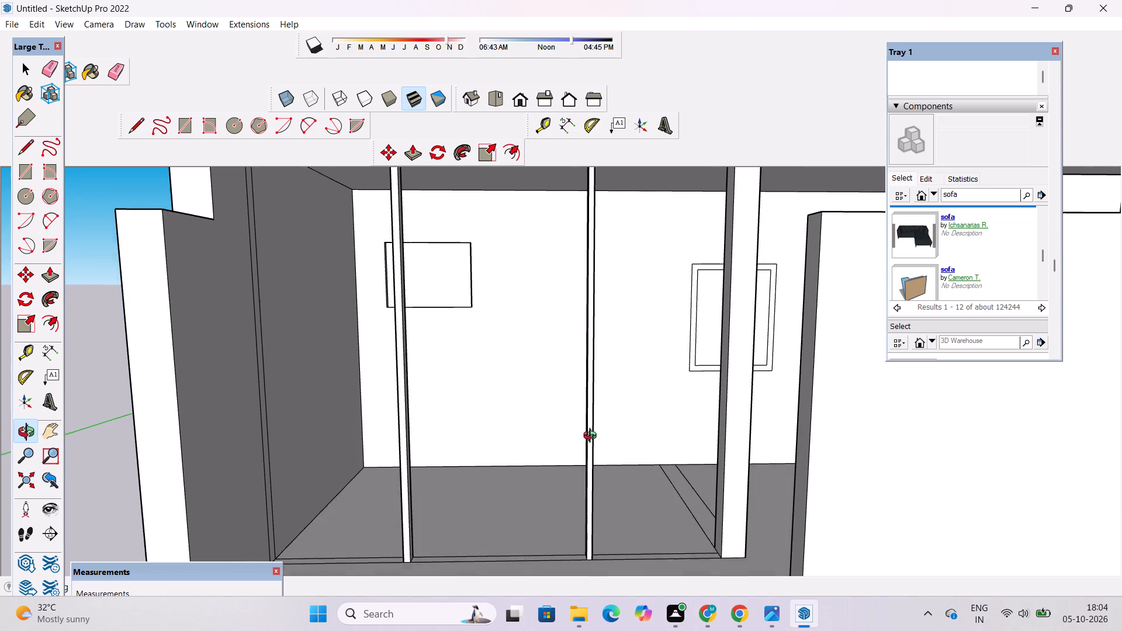
left_click_drag(593, 437, 648, 428)
scroll(629, 425, "down", 4)
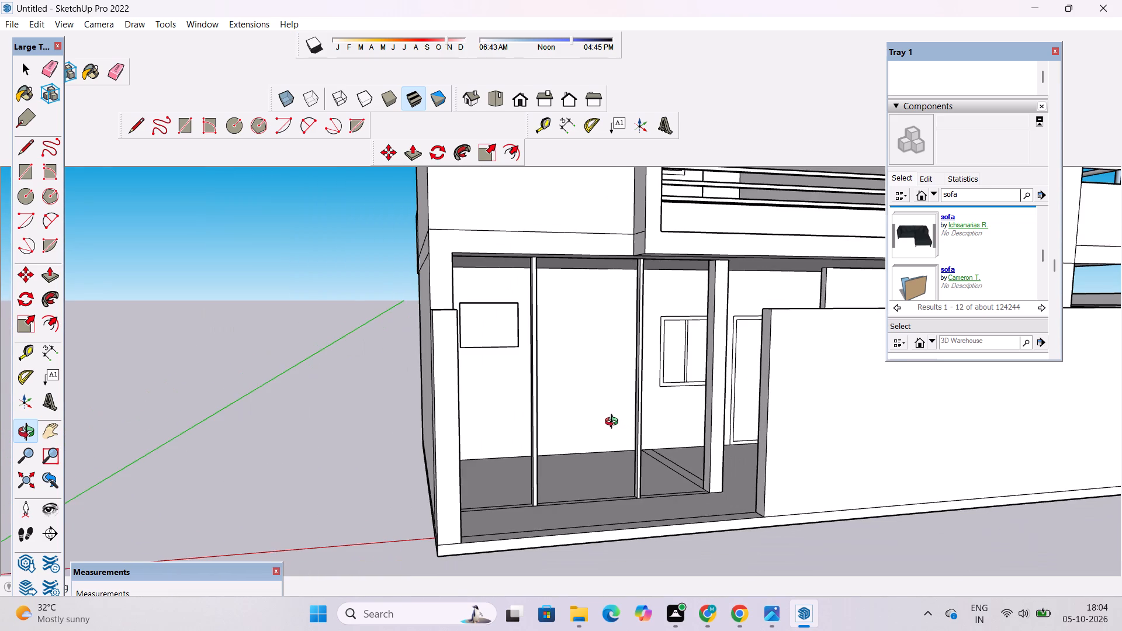
scroll(604, 418, "down", 5)
left_click_drag(603, 427, 555, 473)
scroll(595, 456, "up", 4)
left_click_drag(598, 455, 527, 497, "shift")
left_click_drag(533, 496, 533, 390)
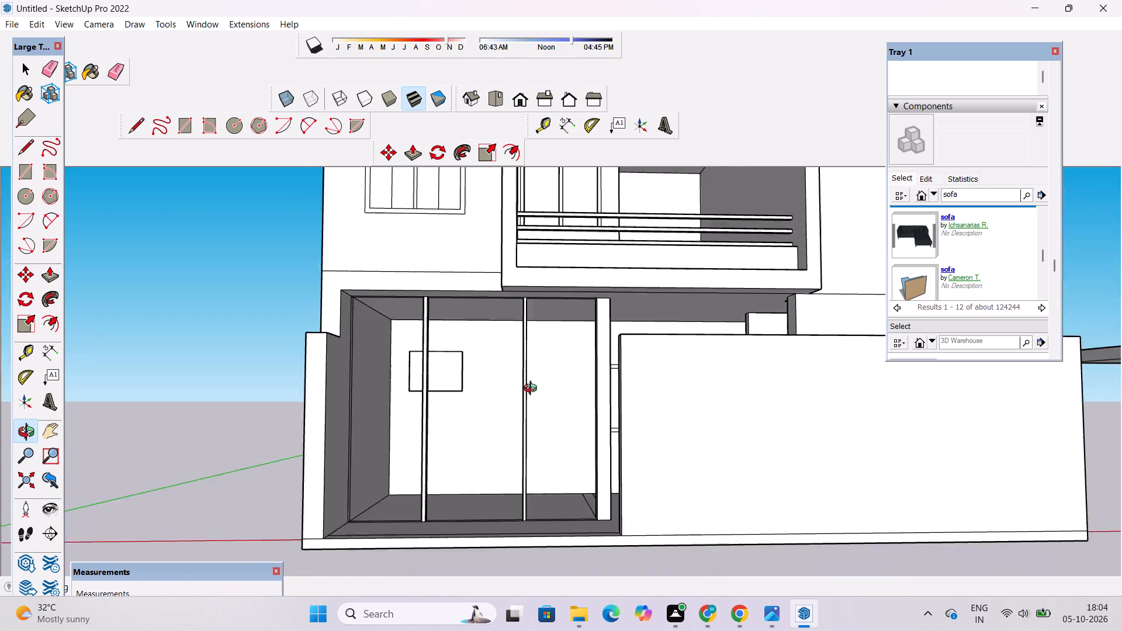
left_click_drag(533, 390, 530, 327)
scroll(509, 285, "up", 4)
left_click_drag(509, 285, 547, 265, "shift")
left_click_drag(547, 265, 547, 281)
scroll(547, 286, "down", 5)
left_click_drag(550, 315, 557, 352)
left_click_drag(557, 367, 552, 319, "shift")
scroll(552, 313, "up", 2)
left_click_drag(560, 365, 552, 291, "shift")
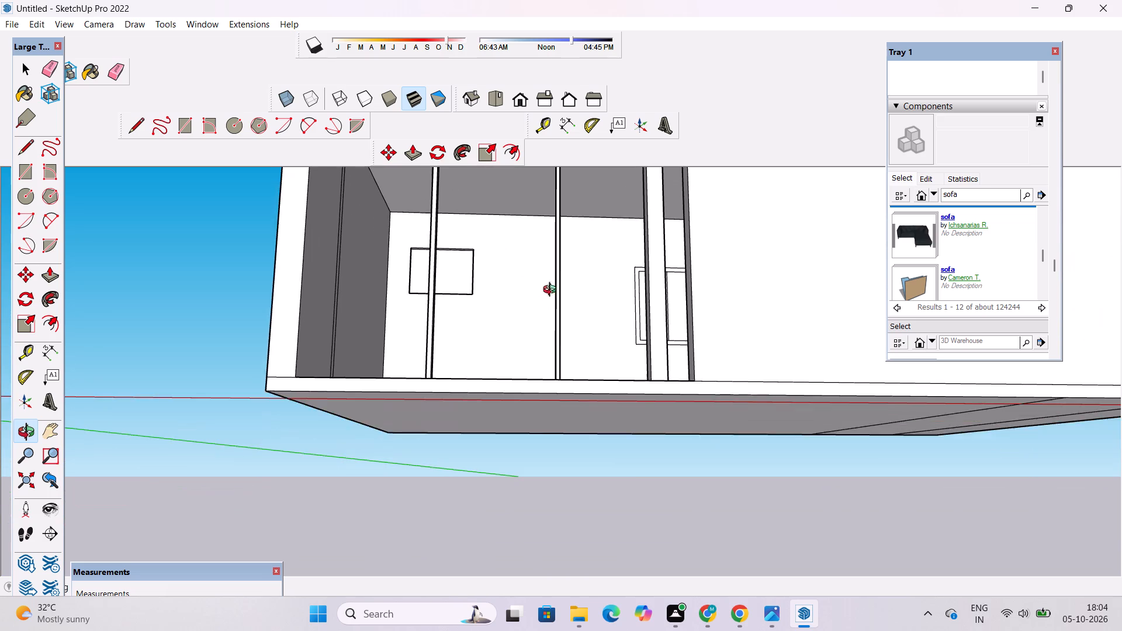
left_click_drag(552, 291, 543, 445)
scroll(529, 409, "down", 6)
left_click_drag(541, 431, 456, 398, "shift")
left_click_drag(788, 387, 428, 396)
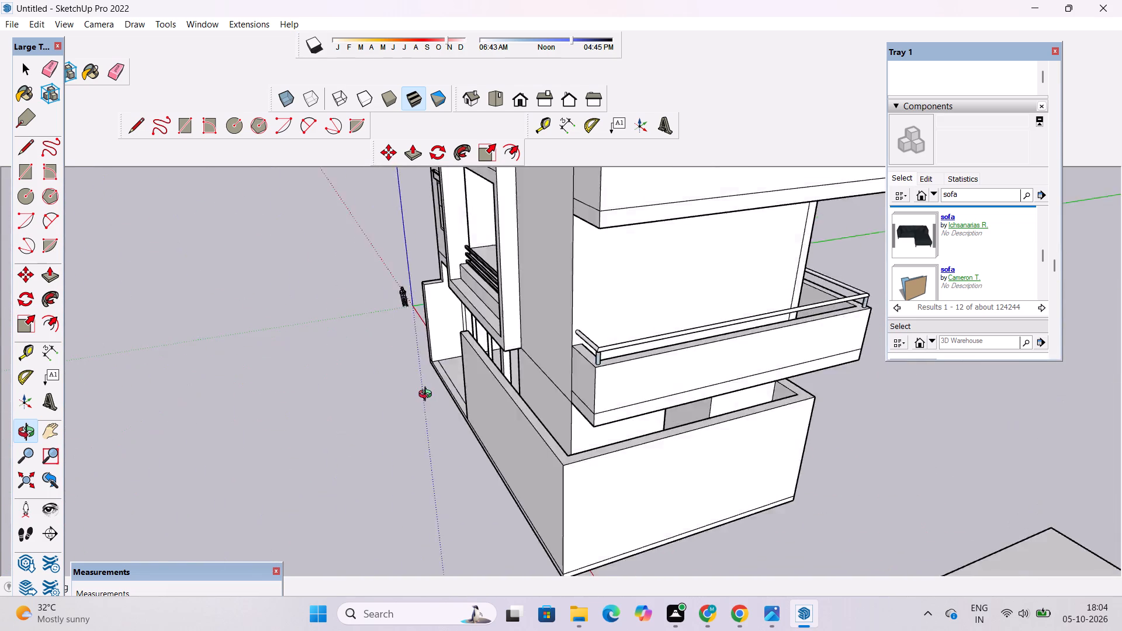
left_click_drag(428, 396, 258, 390)
left_click_drag(286, 396, 691, 409)
left_click_drag(532, 449, 650, 450)
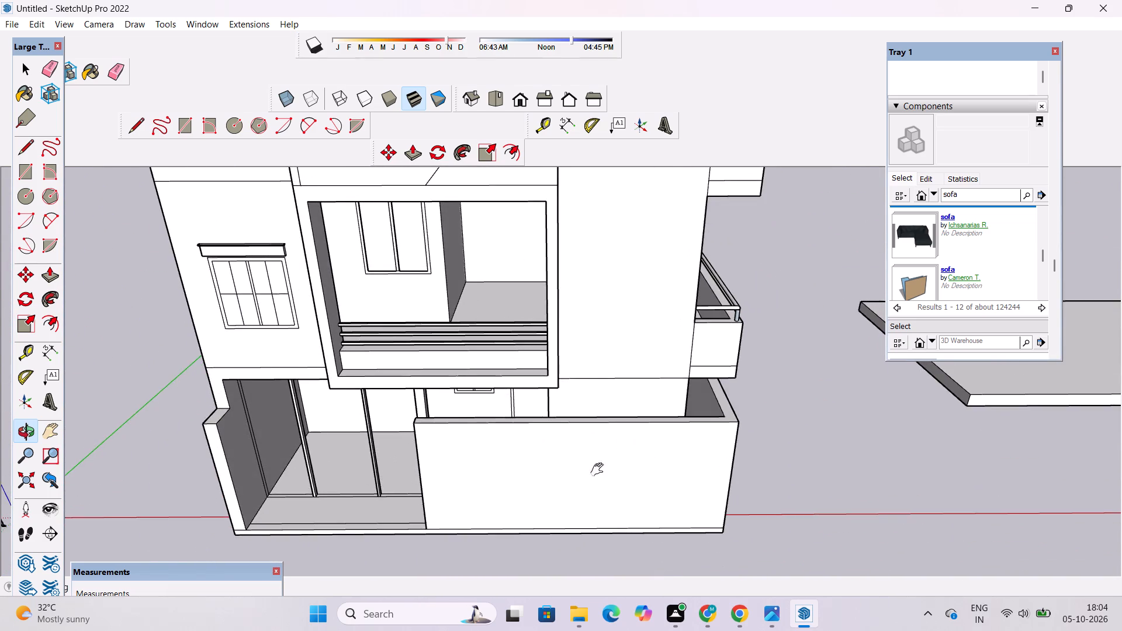
left_click_drag(600, 470, 521, 487, "shift")
left_click_drag(510, 491, 554, 485)
left_click_drag(562, 494, 486, 511)
left_click_drag(483, 511, 581, 478, "shift")
left_click_drag(581, 502, 588, 382)
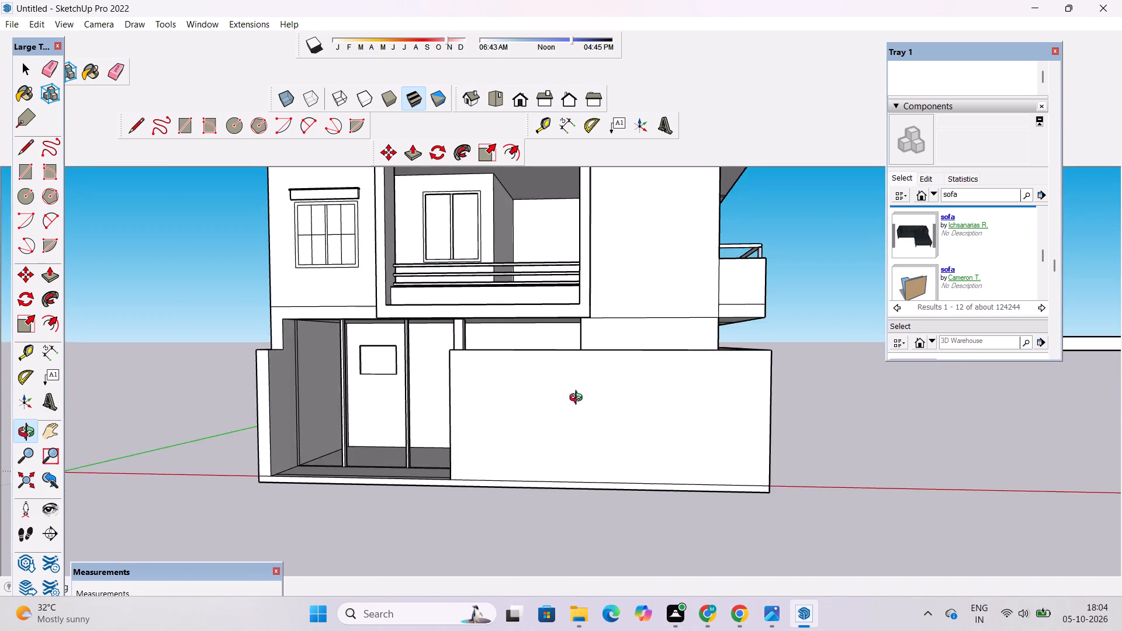
scroll(577, 401, "down", 4)
left_click_drag(587, 414, 577, 433, "shift")
scroll(576, 435, "down", 3)
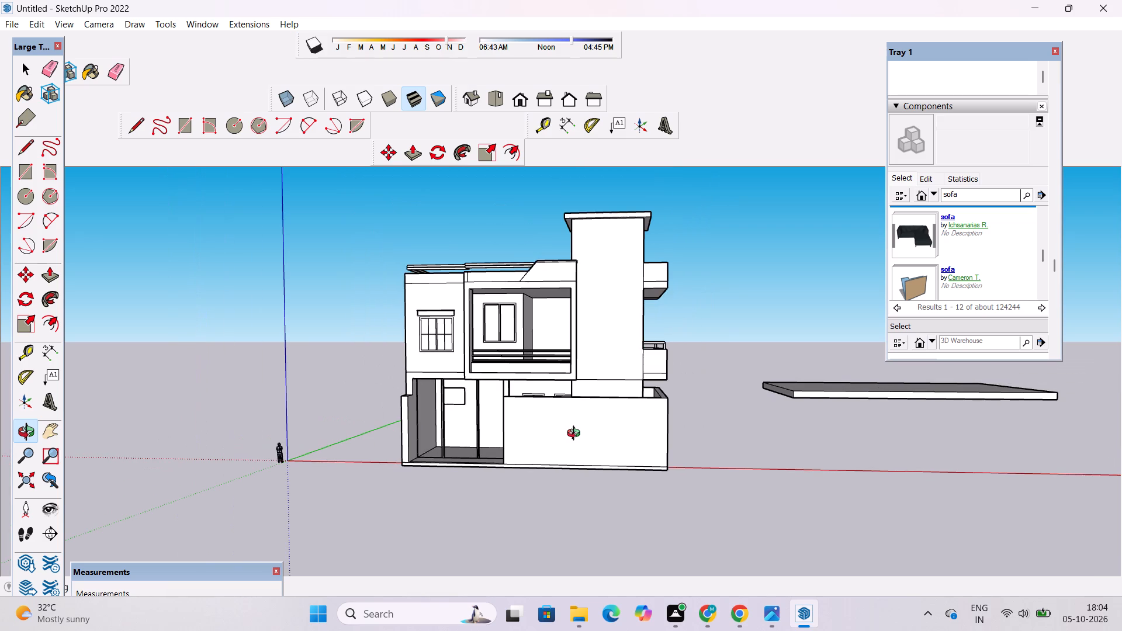
scroll(531, 421, "up", 3)
left_click_drag(529, 414, 476, 272)
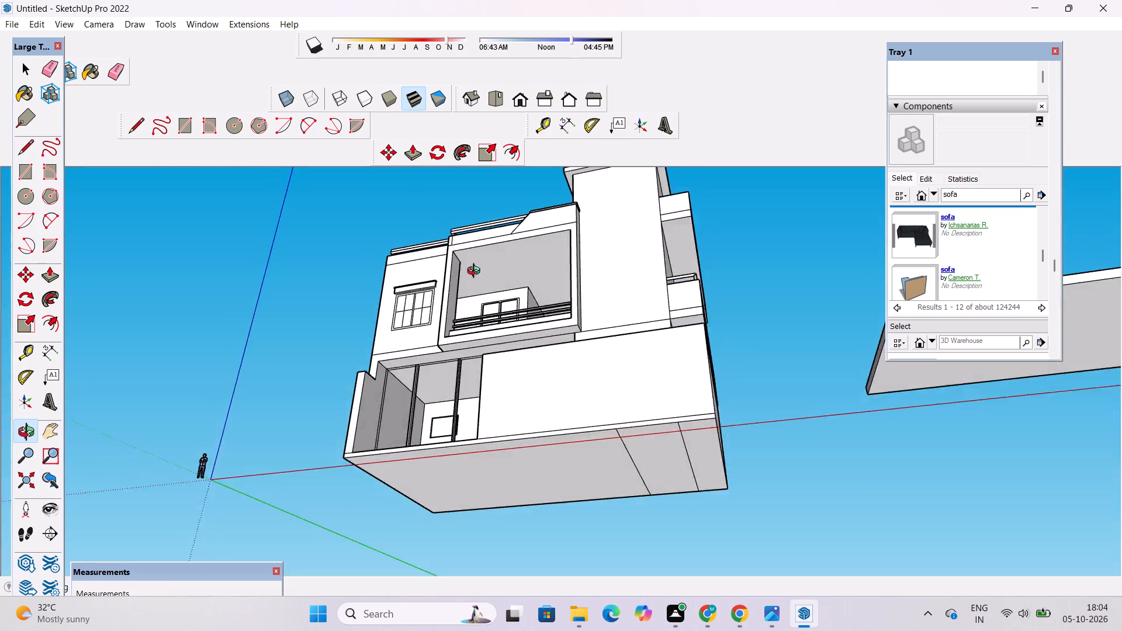
Draw a 1' 6" line across the front boundary wall's top along a guide placed 2' from its porch-side end.
left_click_drag(476, 272, 731, 584)
scroll(550, 457, "up", 5)
left_click_drag(550, 445, 649, 476)
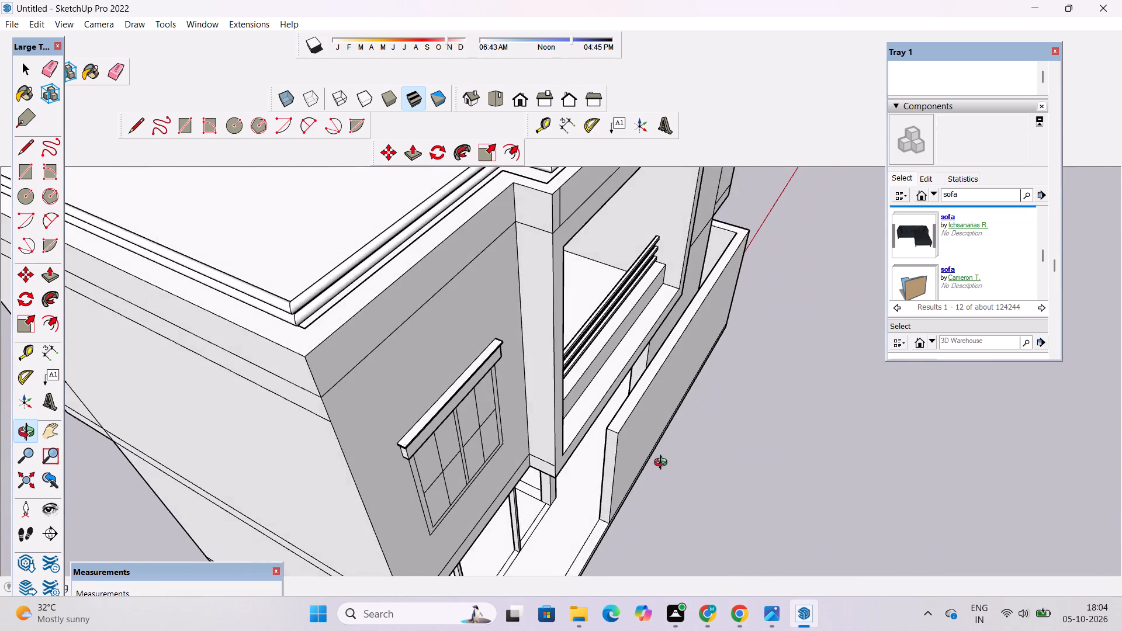
scroll(662, 450, "up", 4)
left_click_drag(654, 452, 643, 459, "shift")
left_click_drag(566, 480, 456, 486)
left_click_drag(539, 462, 486, 469)
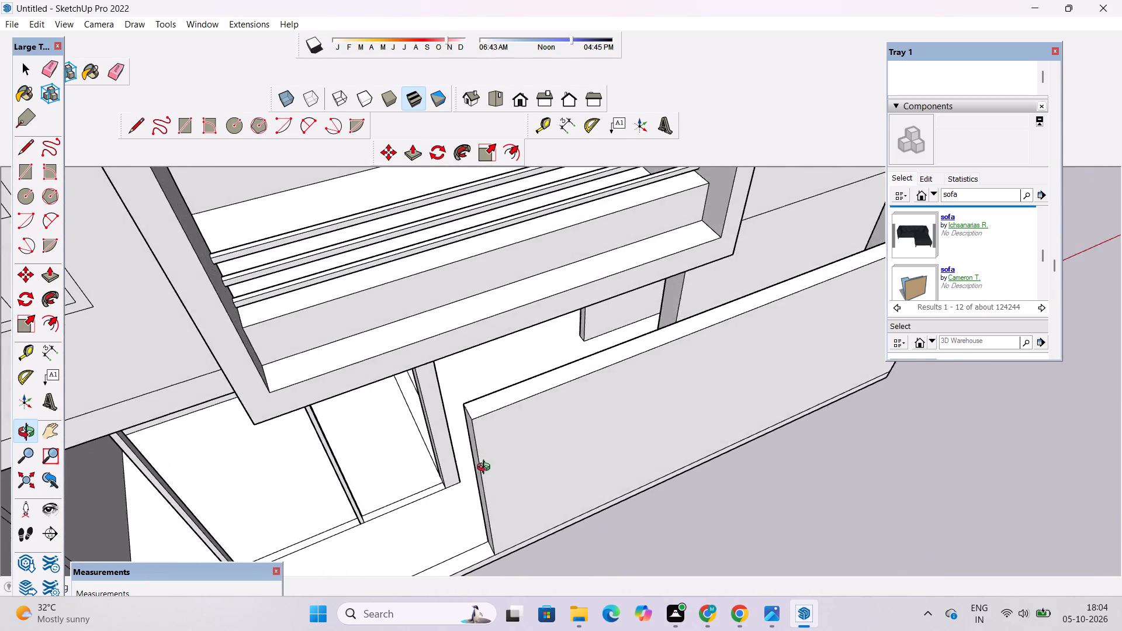
left_click_drag(486, 469, 554, 477, "shift")
left_click_drag(560, 477, 446, 509)
scroll(543, 452, "up", 3)
left_click_drag(510, 435, 614, 470, "shift")
left_click_drag(598, 473, 571, 476)
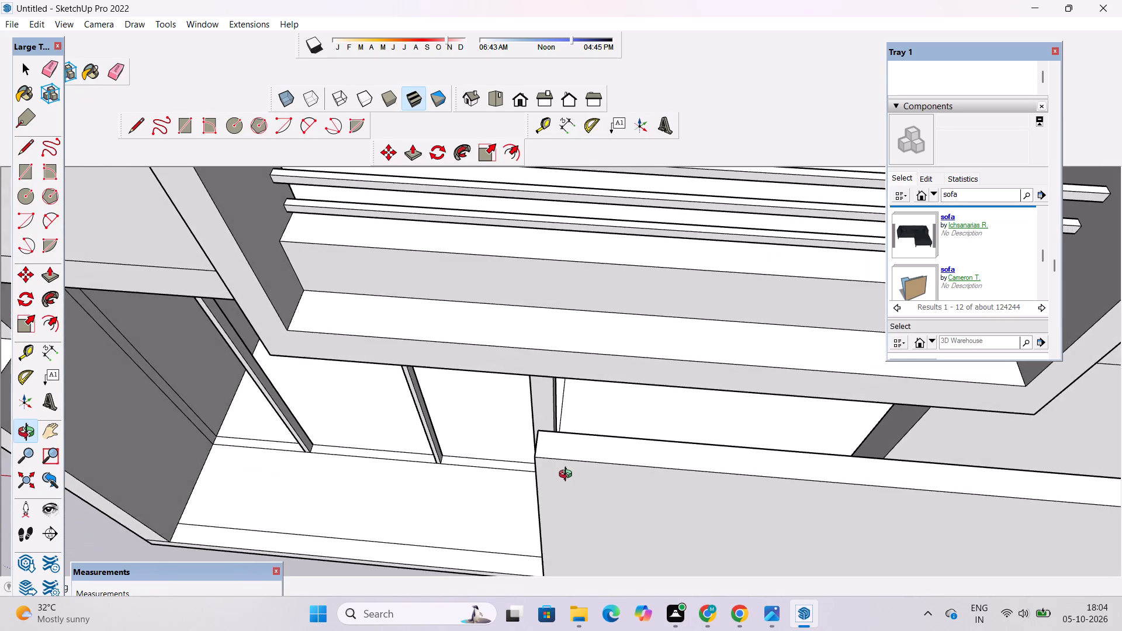
left_click_drag(545, 483, 596, 485)
key("t")
scroll(584, 457, "up", 3)
left_click(557, 445)
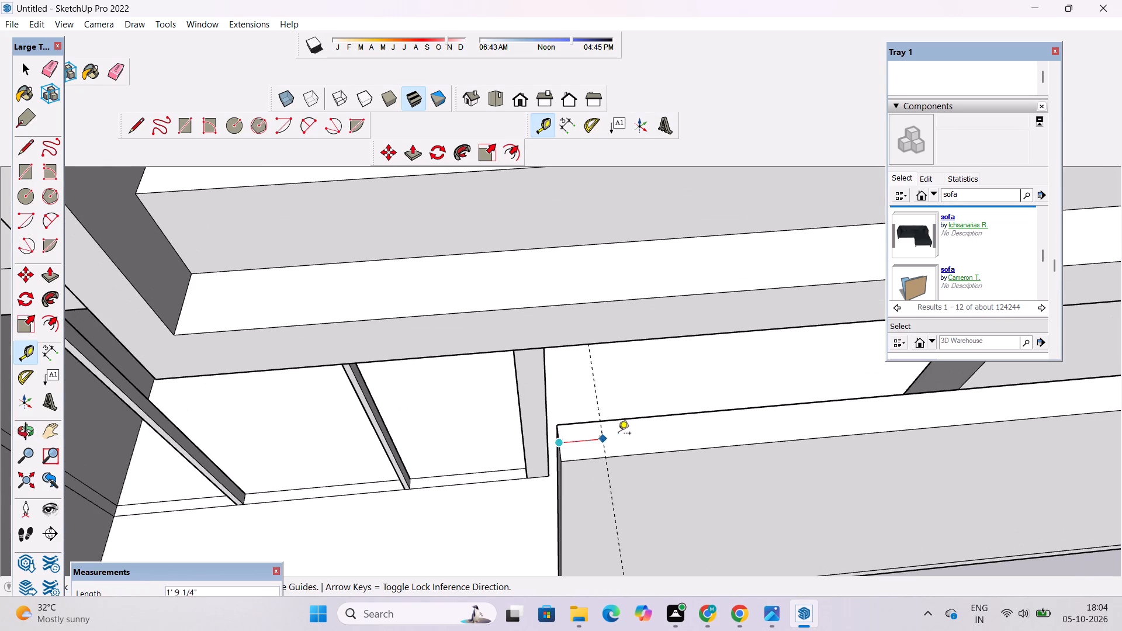
key("2")
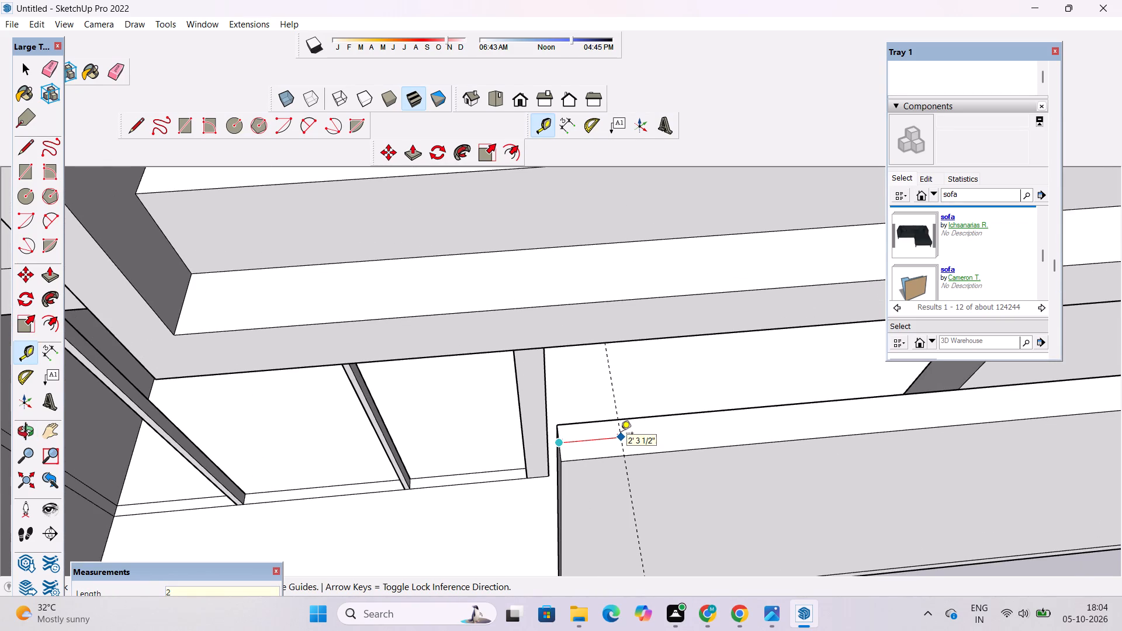
key("apostrophe")
key("Return")
key("l")
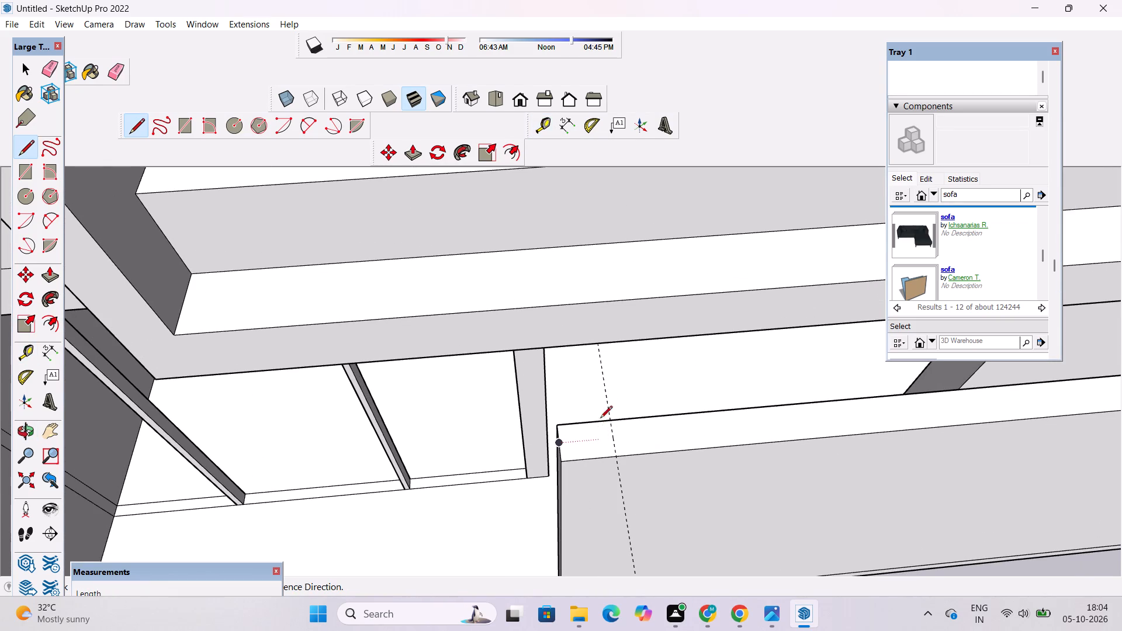
left_click(609, 421)
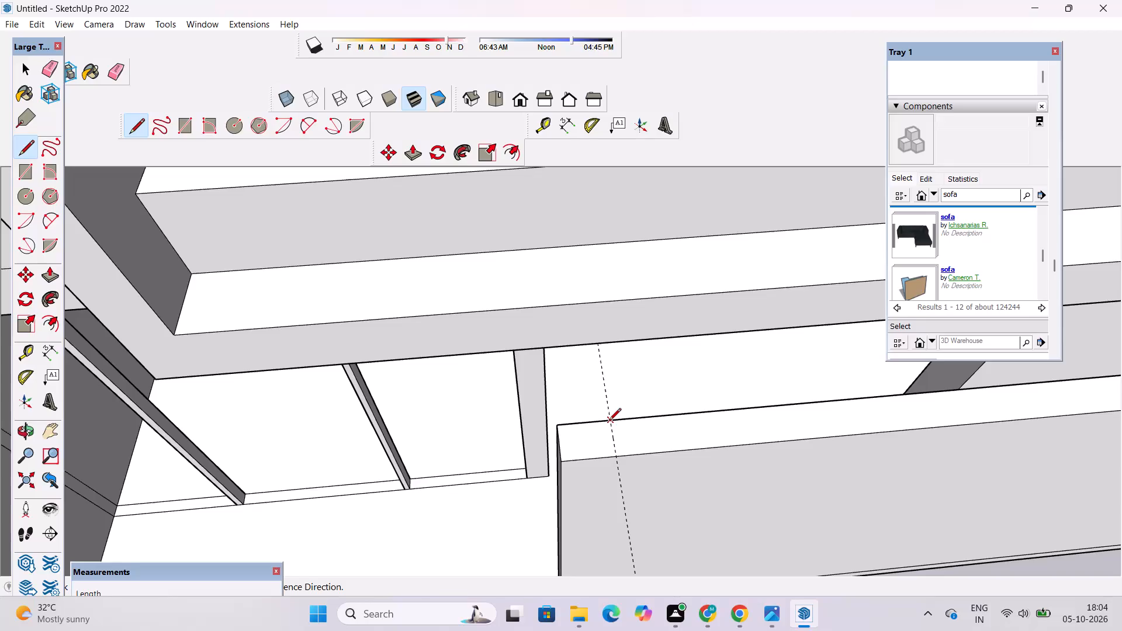
left_click(617, 454)
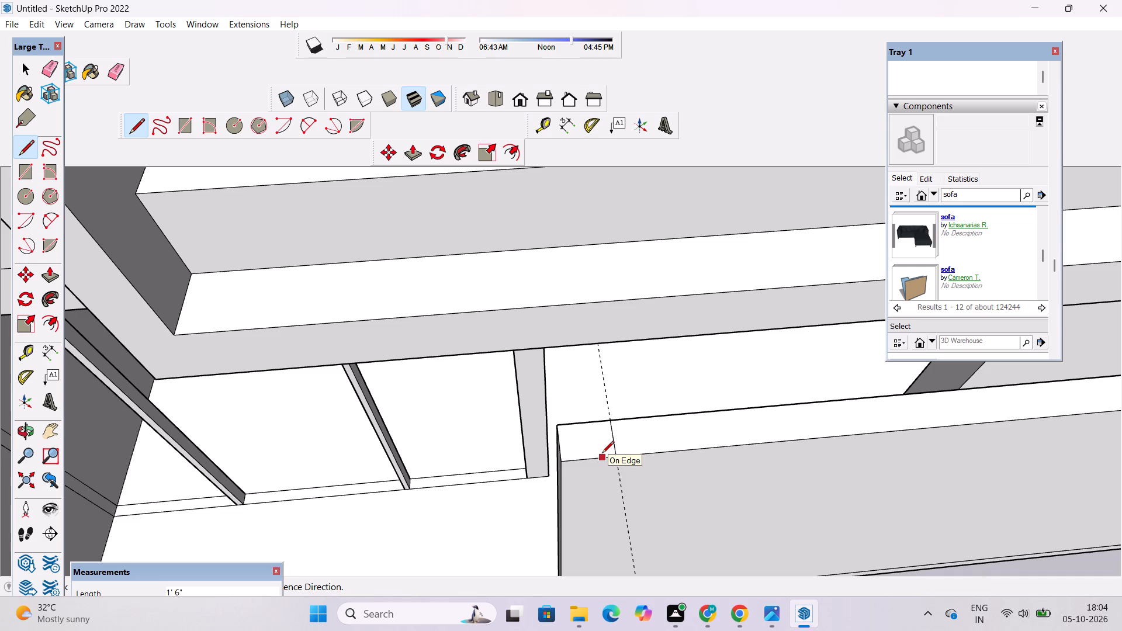
Erase the 2' guide crossing the porch-side end of the front boundary wall.
scroll(597, 455, "down", 5)
scroll(597, 455, "up", 4)
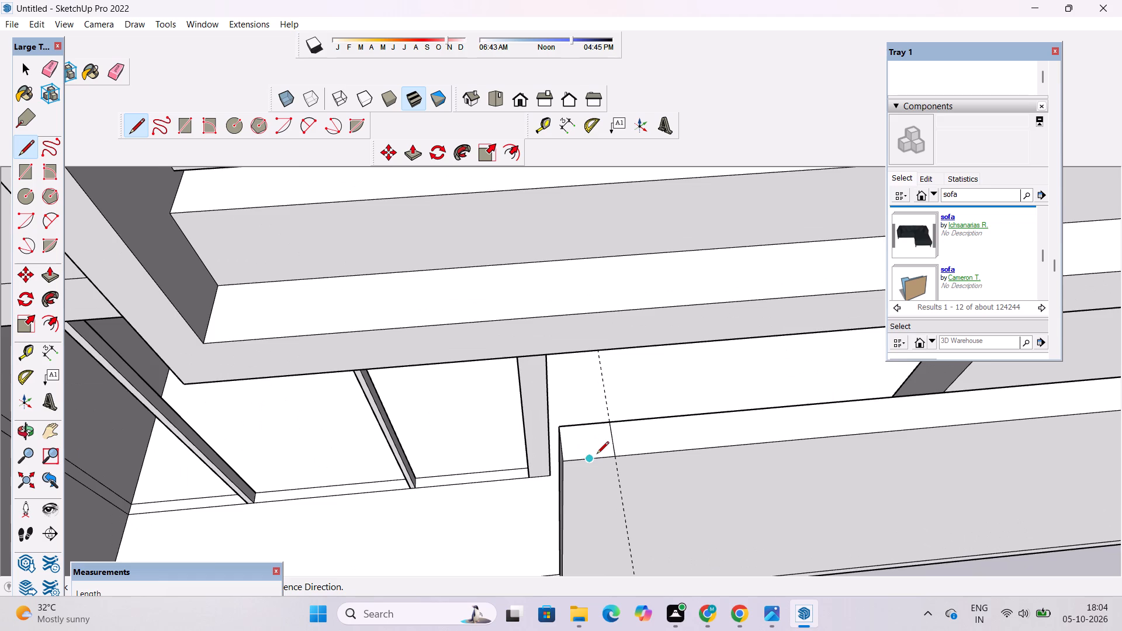
scroll(596, 455, "down", 4)
scroll(596, 455, "up", 4)
scroll(596, 455, "down", 2)
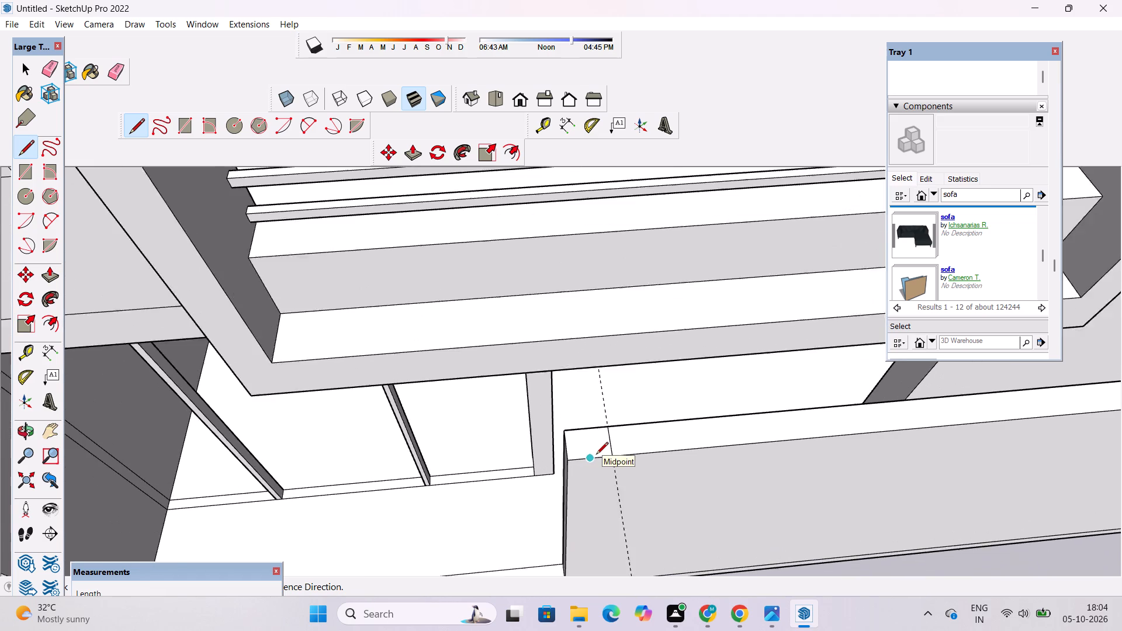
scroll(596, 455, "down", 1)
scroll(596, 455, "up", 3)
scroll(596, 455, "down", 6)
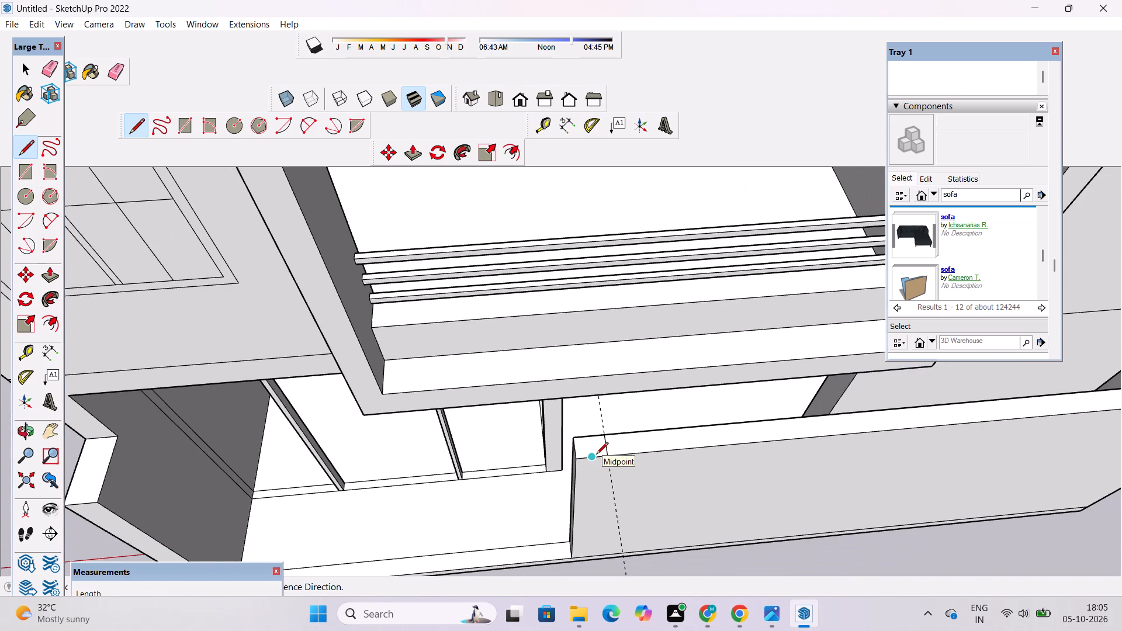
scroll(596, 455, "down", 5)
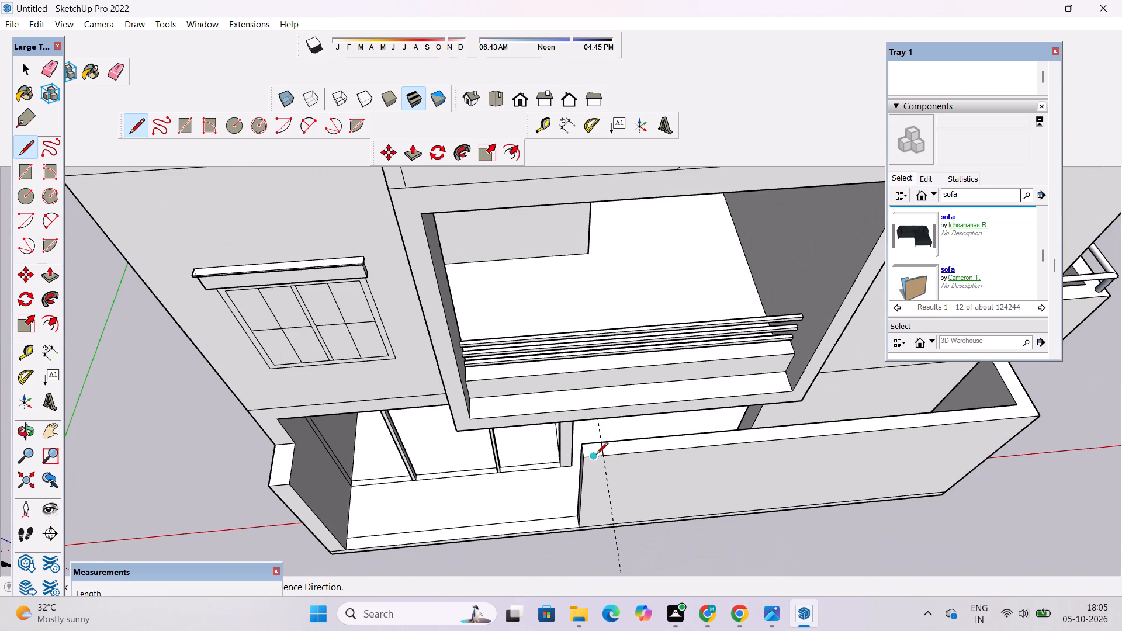
scroll(598, 440, "down", 2)
scroll(595, 429, "up", 5)
key("space")
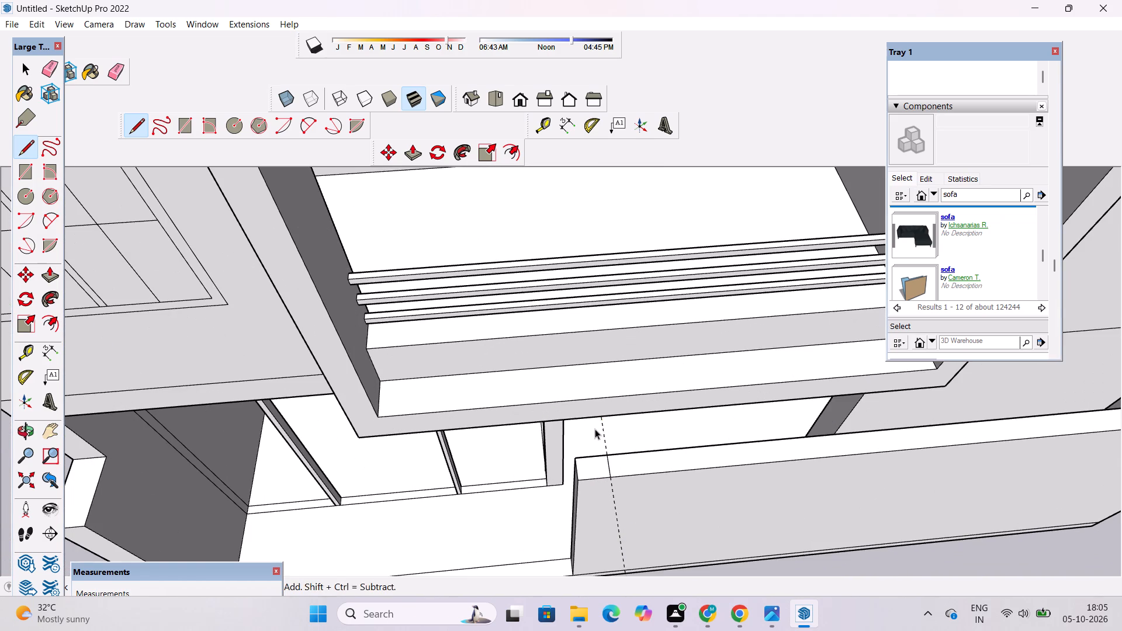
key("e")
left_click(604, 438)
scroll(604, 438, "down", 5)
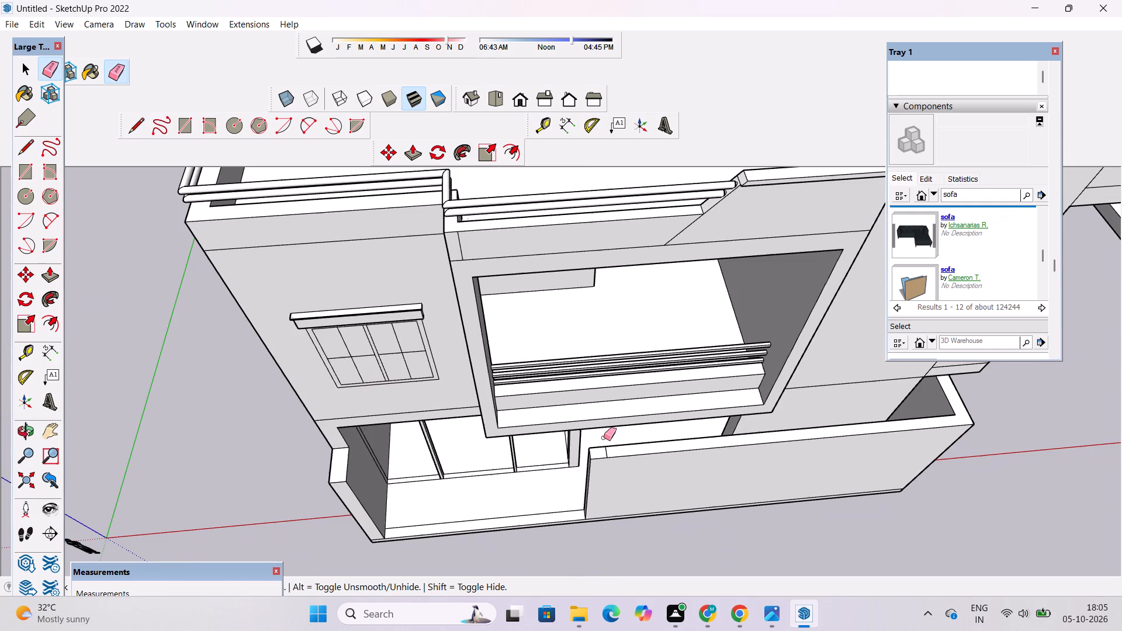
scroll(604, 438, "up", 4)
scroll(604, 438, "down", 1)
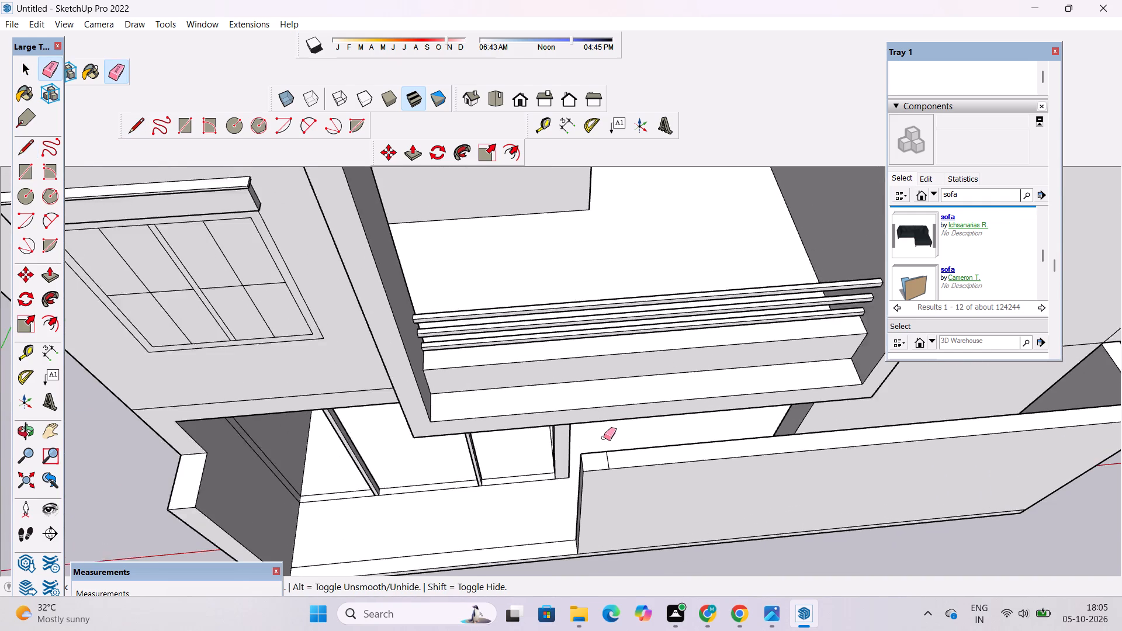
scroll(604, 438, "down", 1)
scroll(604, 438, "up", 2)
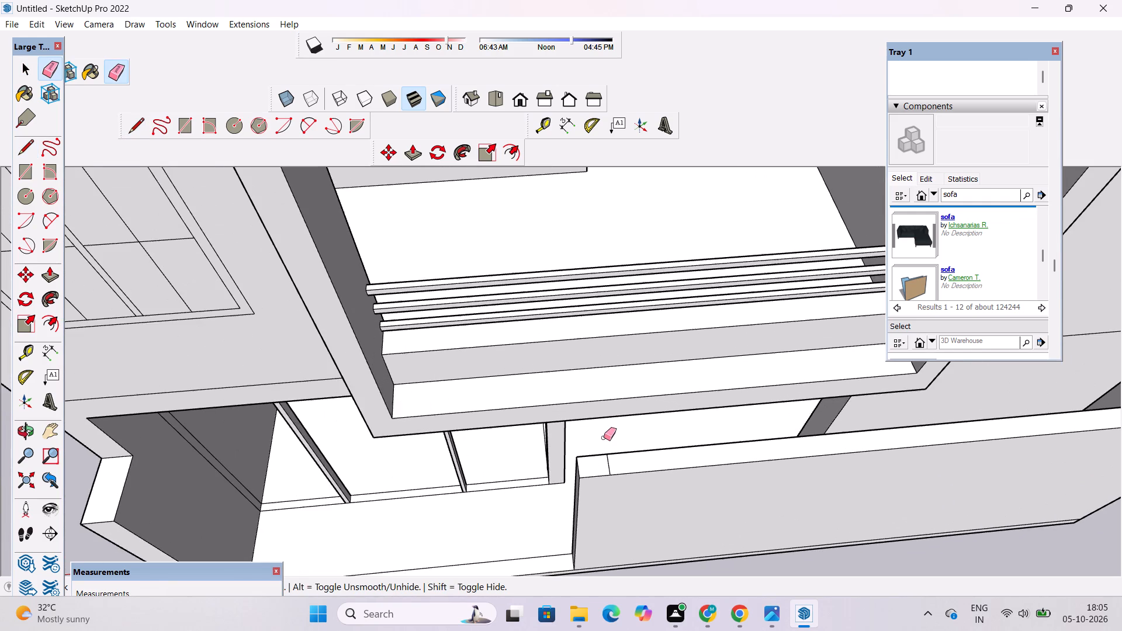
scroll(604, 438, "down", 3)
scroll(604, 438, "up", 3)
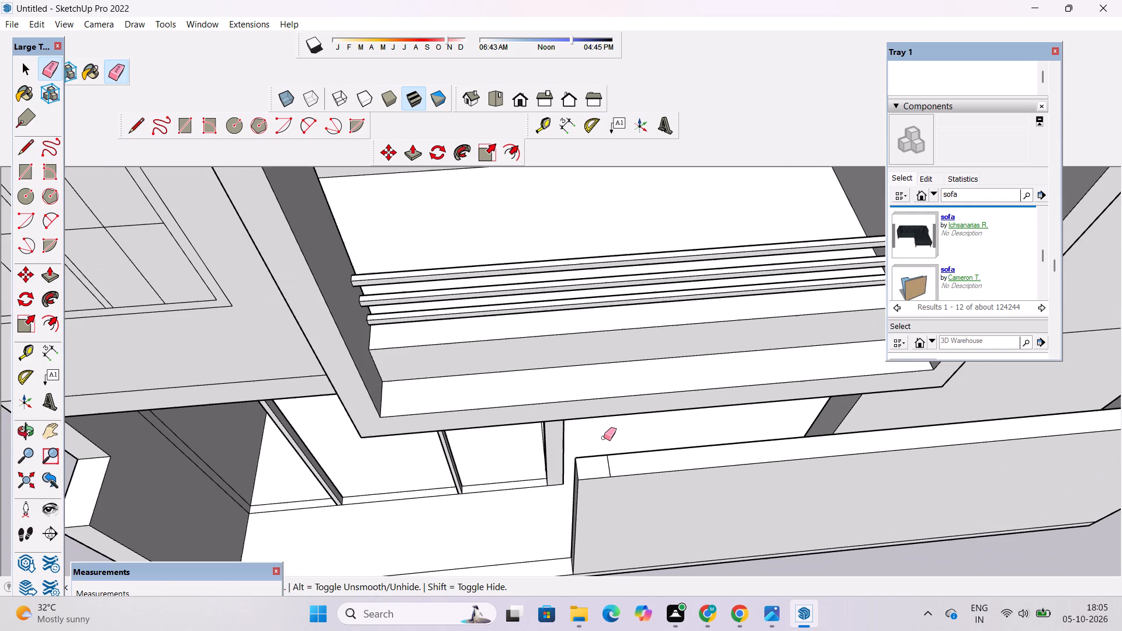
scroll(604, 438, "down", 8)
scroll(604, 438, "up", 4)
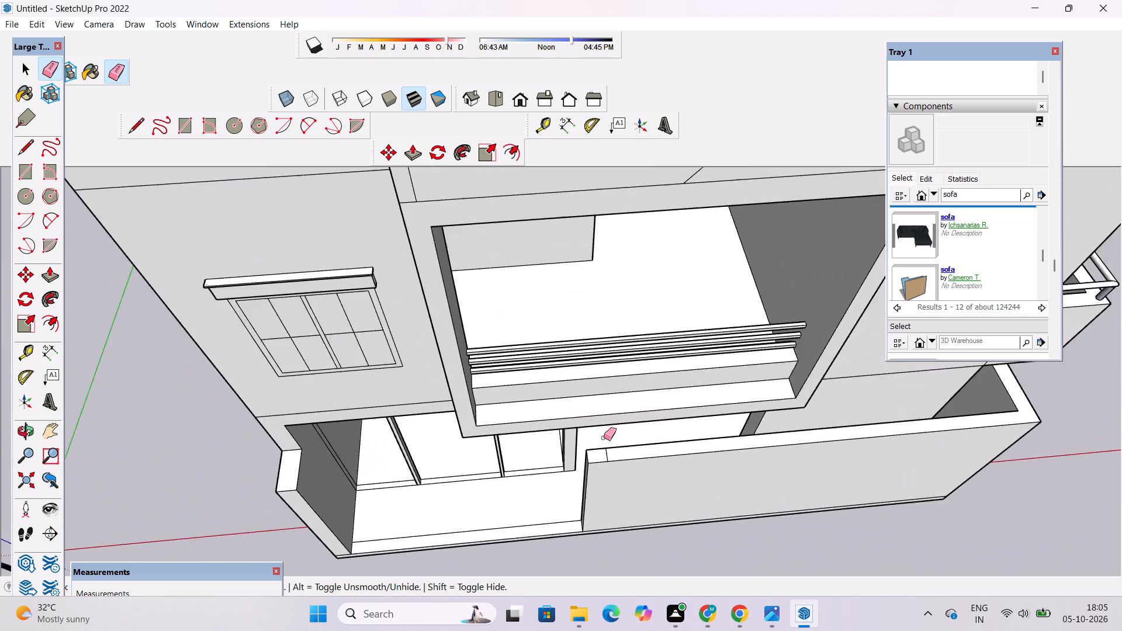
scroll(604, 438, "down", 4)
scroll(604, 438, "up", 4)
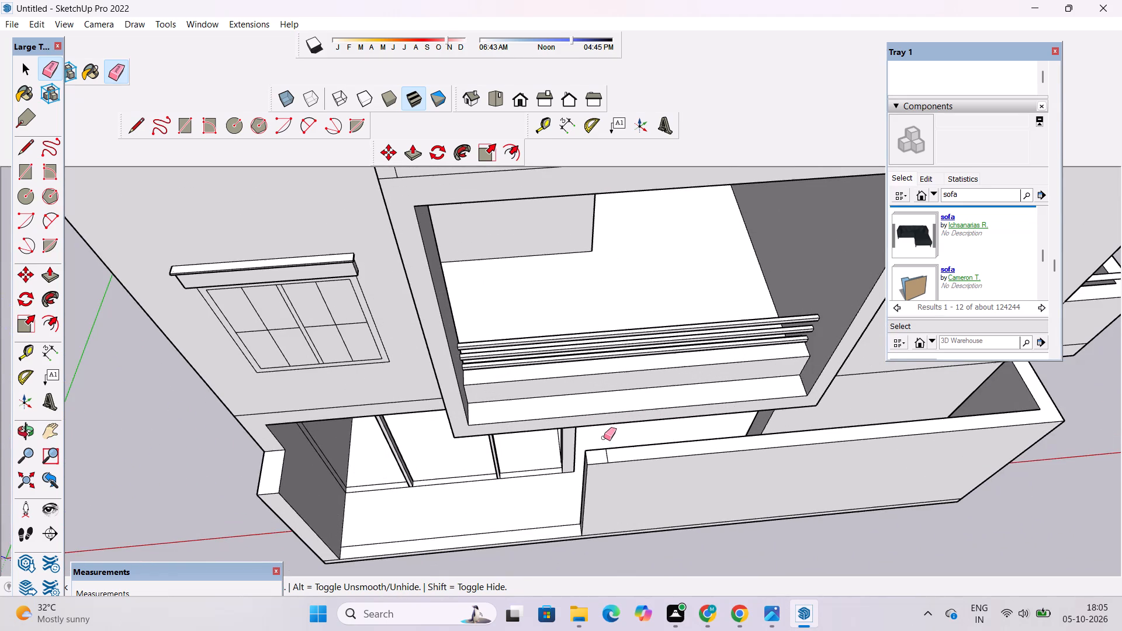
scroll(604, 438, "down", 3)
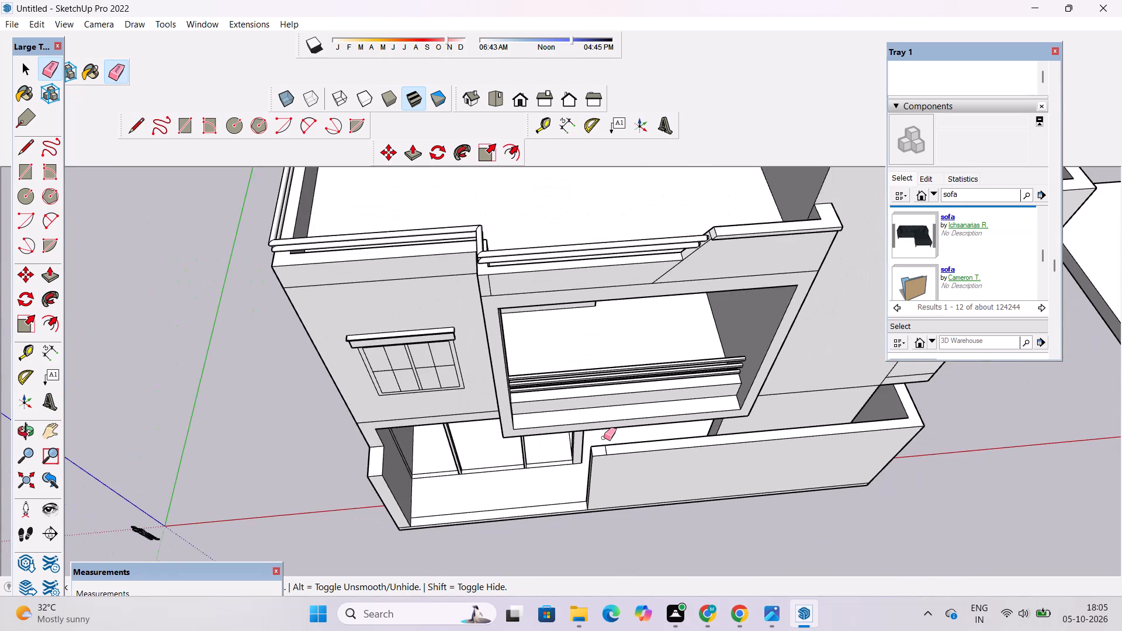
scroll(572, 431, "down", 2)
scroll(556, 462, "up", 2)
Extrude the 2' section on top of the front boundary wall's porch-side end 5' upward to the porch ceiling.
key("o")
left_click_drag(602, 488, 602, 446)
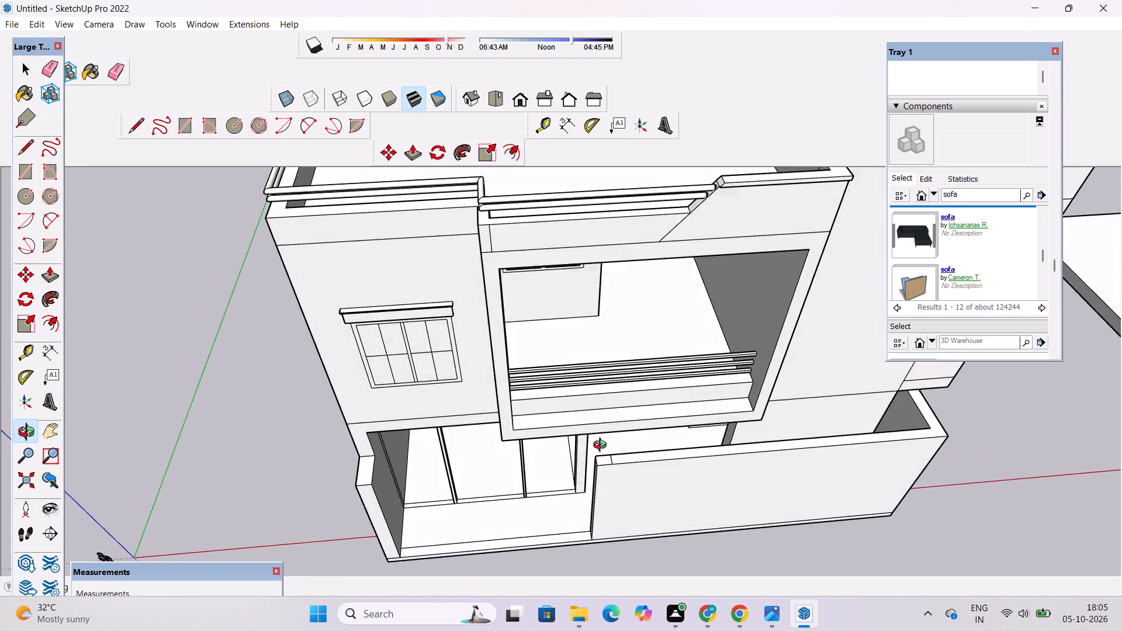
left_click_drag(602, 446, 602, 444)
scroll(607, 474, "up", 4)
left_click_drag(606, 489, 579, 510)
scroll(579, 508, "up", 5)
left_click_drag(596, 491, 572, 513, "shift")
left_click_drag(570, 512, 563, 508, "shift")
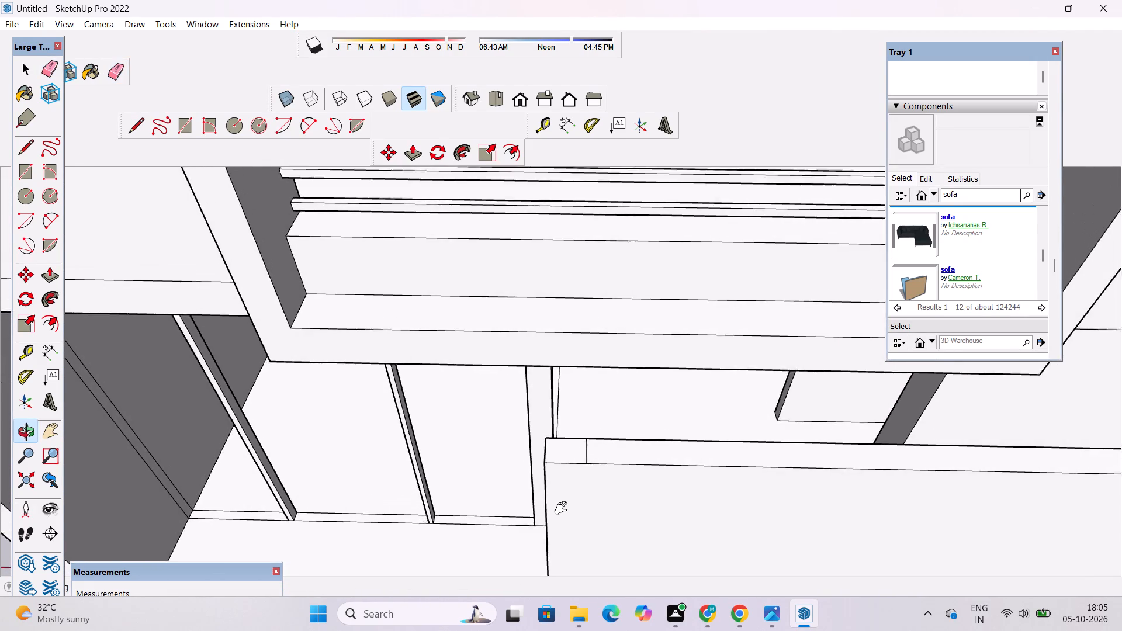
left_click_drag(563, 508, 563, 522, "shift")
scroll(574, 479, "up", 3, "shift")
key("p")
left_click(565, 476)
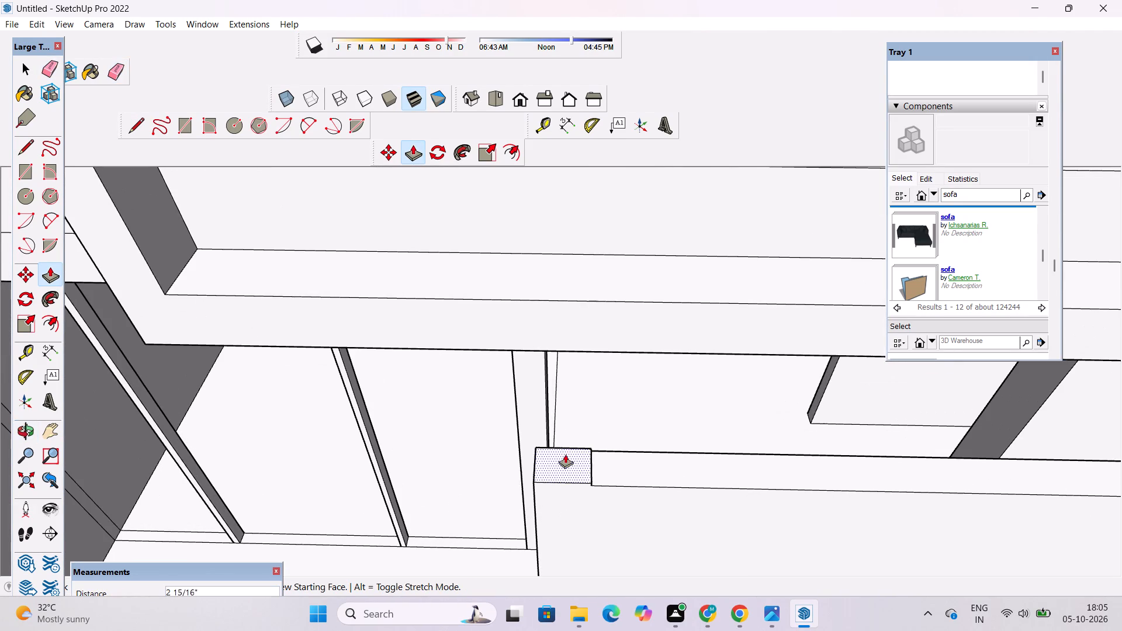
scroll(565, 450, "down", 3)
key("o")
left_click_drag(572, 489, 584, 375)
left_click_drag(586, 384, 594, 460)
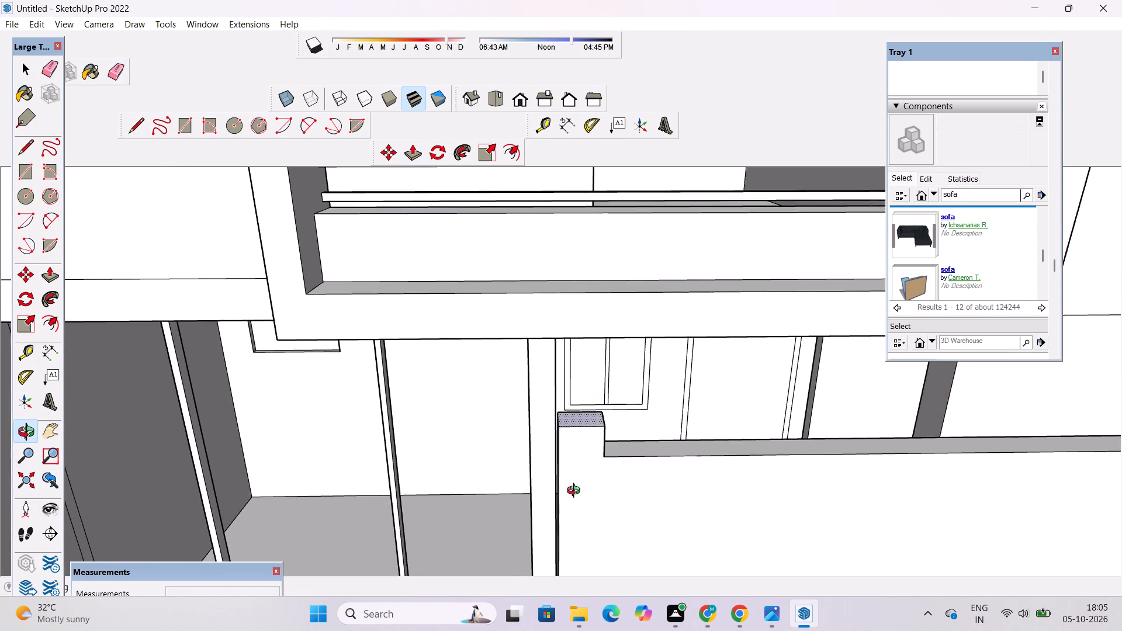
left_click_drag(576, 497, 576, 387)
left_click_drag(583, 367, 571, 455, "shift")
scroll(595, 399, "up", 4)
left_click_drag(595, 400, 605, 448, "shift")
left_click_drag(600, 451, 598, 441)
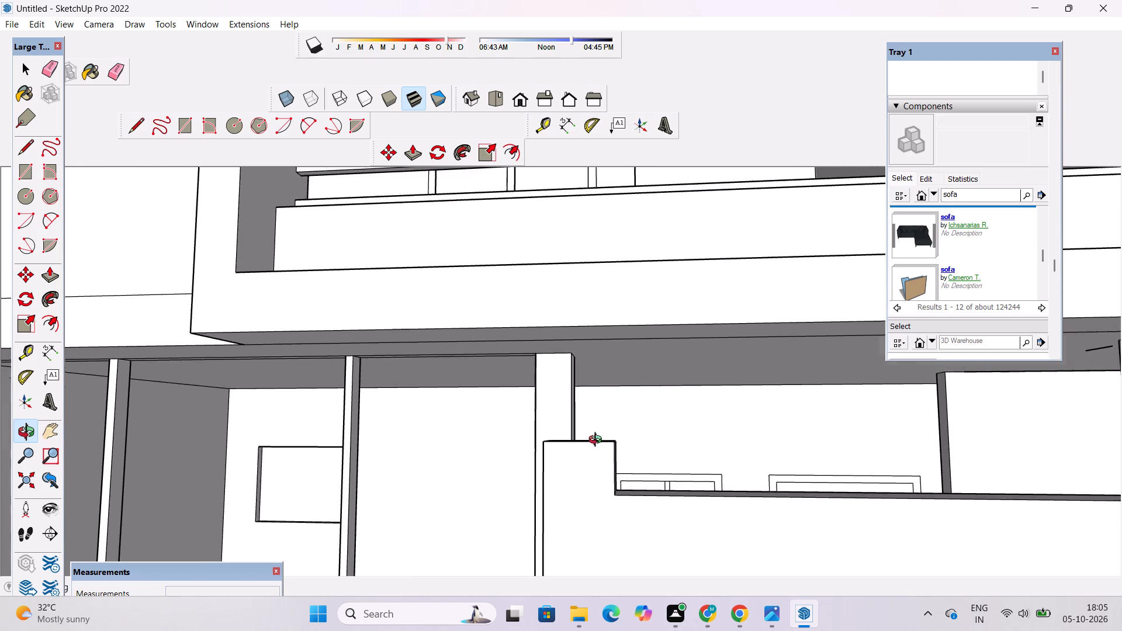
left_click_drag(598, 441, 596, 415)
double_click(596, 414)
key("p")
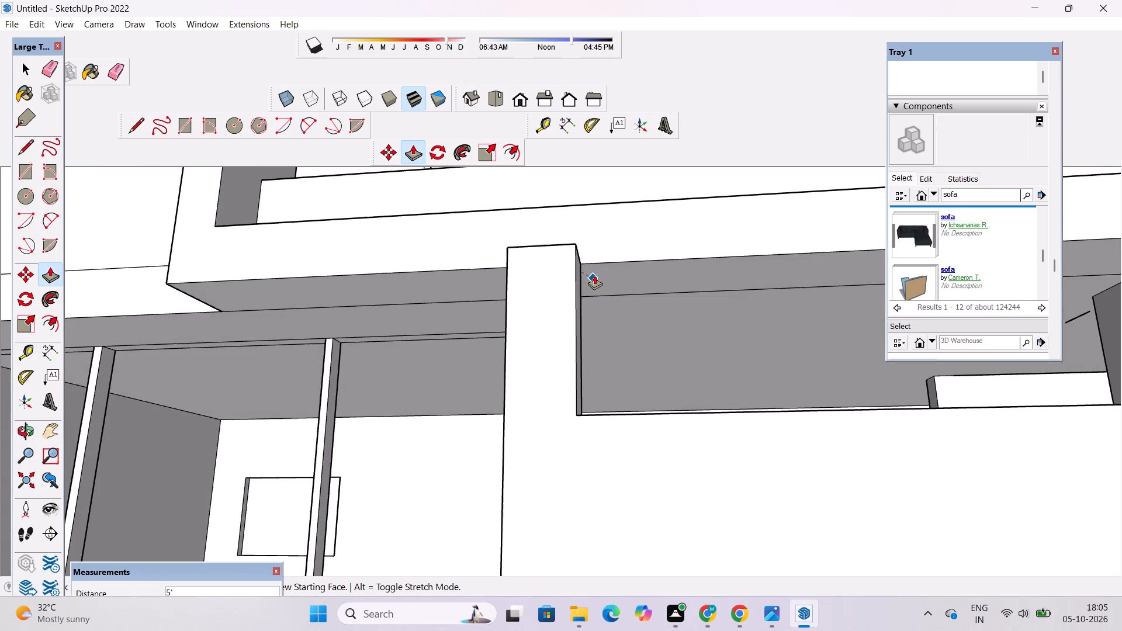
left_click(595, 264)
Examine the raised wall-end pillar, the porch and the front boundary wall from several angles.
key("o")
scroll(543, 247, "down", 7)
left_click_drag(545, 268, 607, 387)
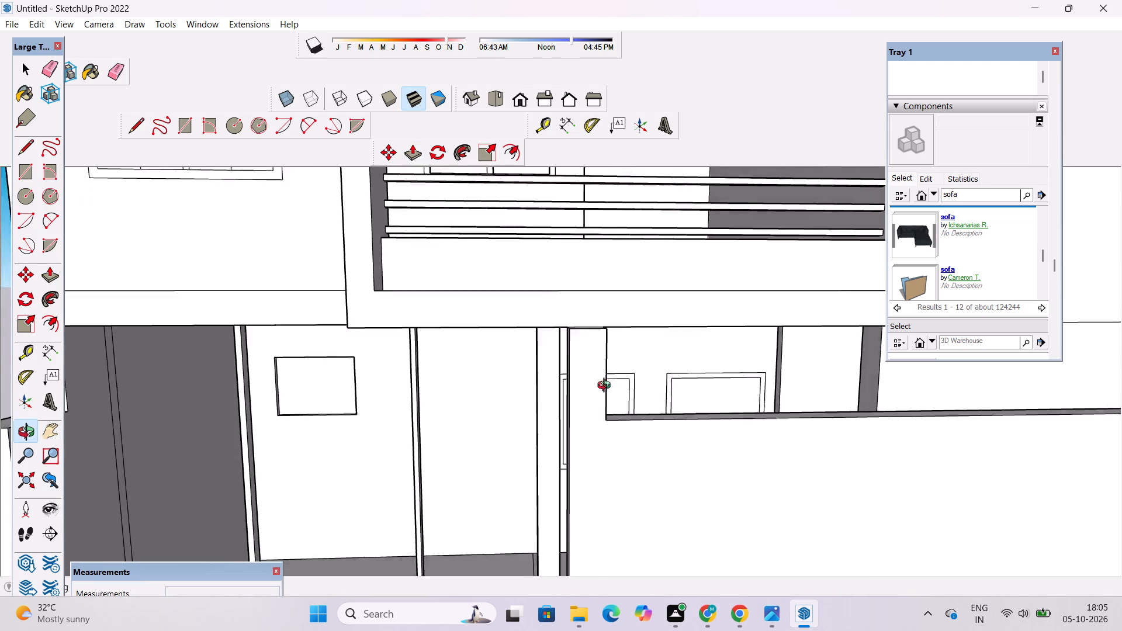
left_click_drag(607, 387, 646, 483)
scroll(638, 471, "up", 1)
left_click_drag(636, 472, 587, 367)
scroll(546, 349, "down", 6)
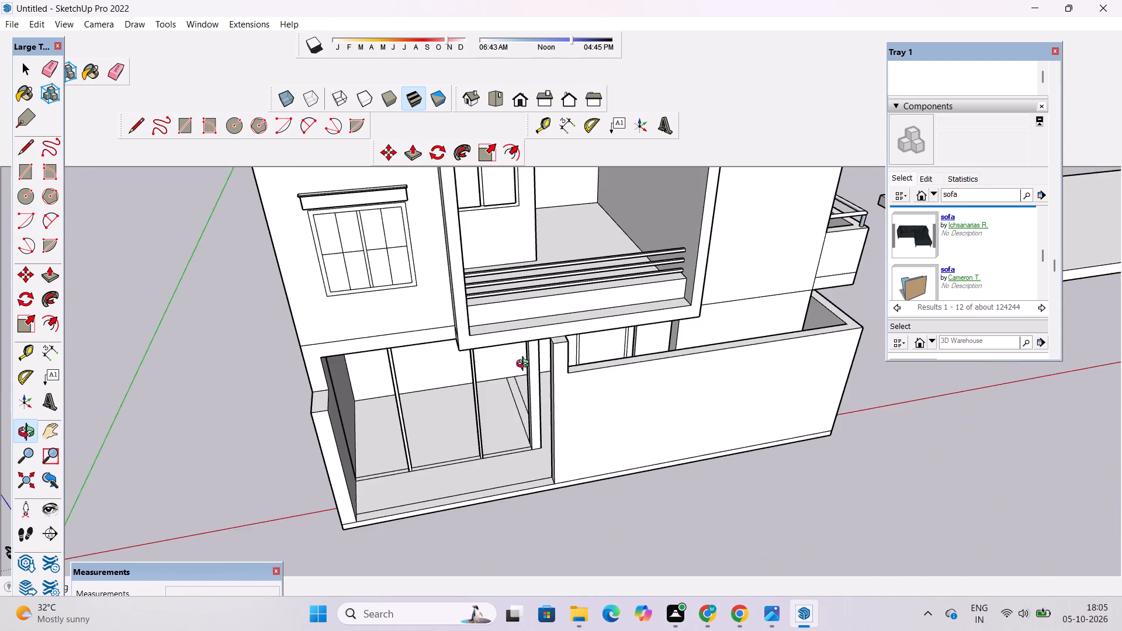
left_click_drag(534, 366, 729, 282)
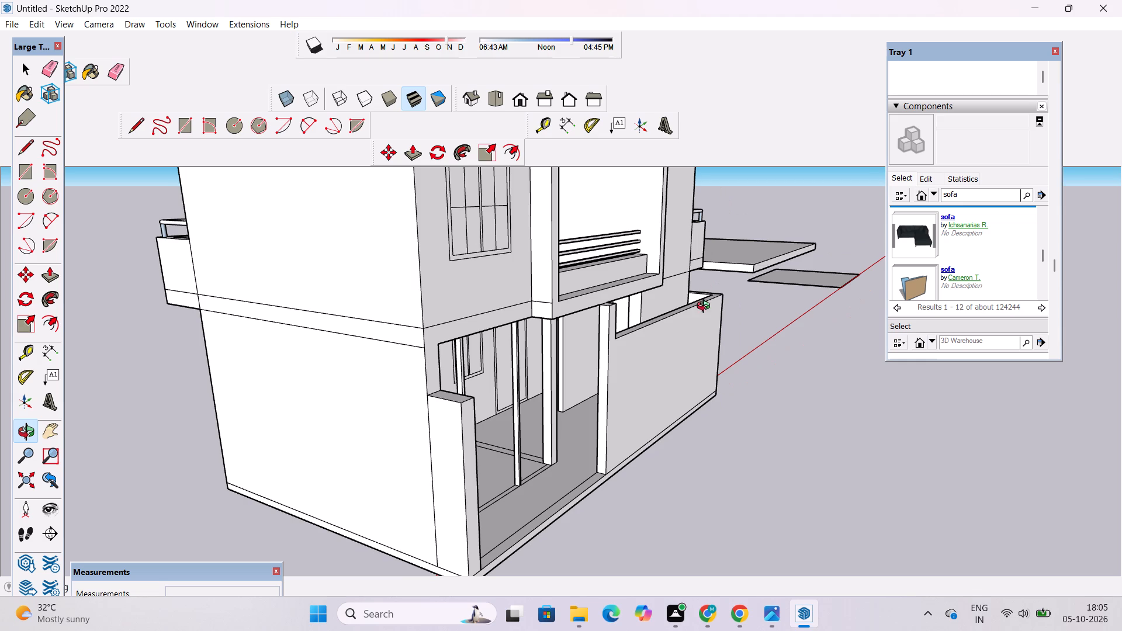
scroll(486, 407, "down", 4)
scroll(486, 407, "up", 6)
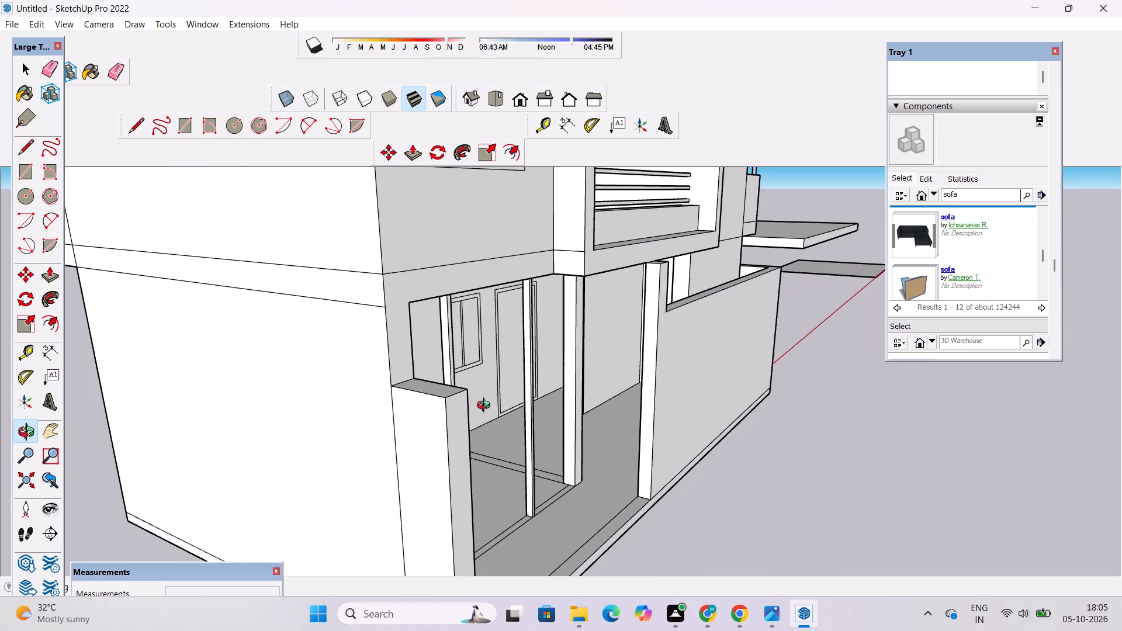
scroll(489, 397, "down", 1)
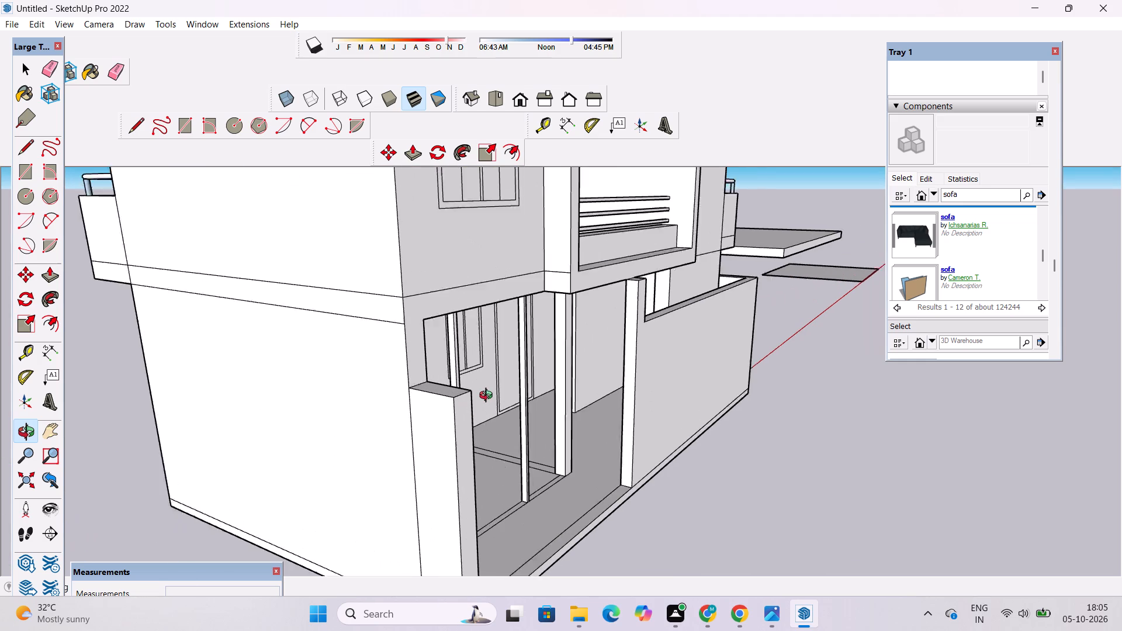
scroll(489, 397, "down", 2)
left_click_drag(593, 413, 344, 478)
scroll(459, 384, "up", 5)
left_click_drag(467, 395, 492, 411, "shift")
scroll(466, 384, "down", 11)
left_click_drag(549, 445, 534, 397)
scroll(530, 398, "up", 2)
scroll(529, 401, "down", 2)
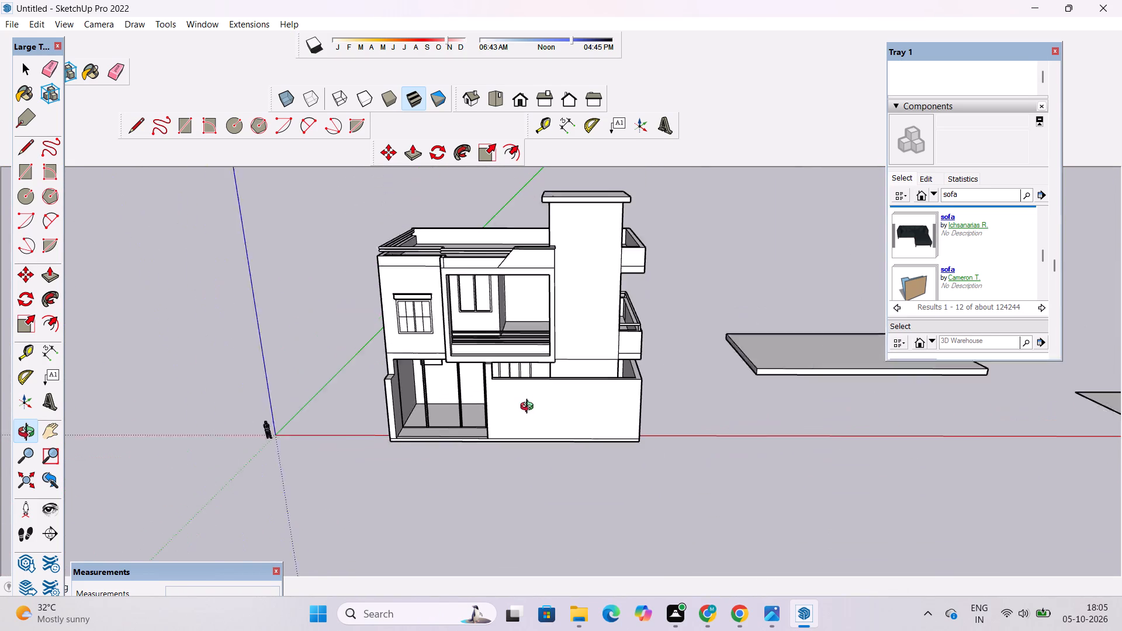
scroll(529, 408, "down", 2)
Place a vertical guide on the front boundary wall's face, 19' from its porch-side edge.
left_click_drag(532, 417, 480, 369, "shift")
key("t")
scroll(479, 413, "up", 8)
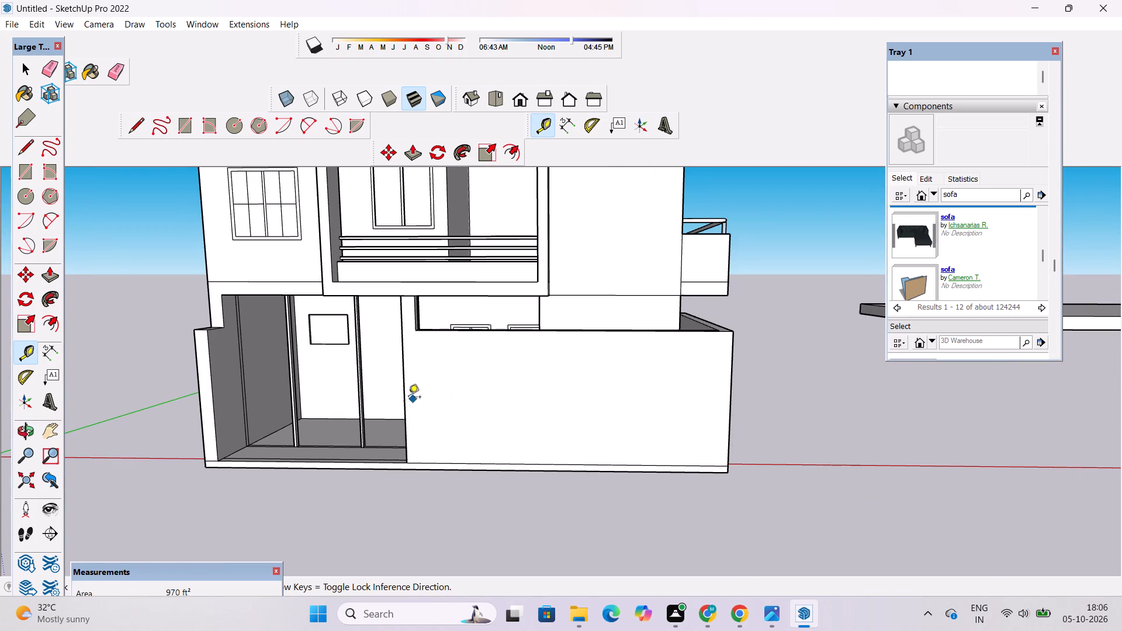
left_click(404, 393)
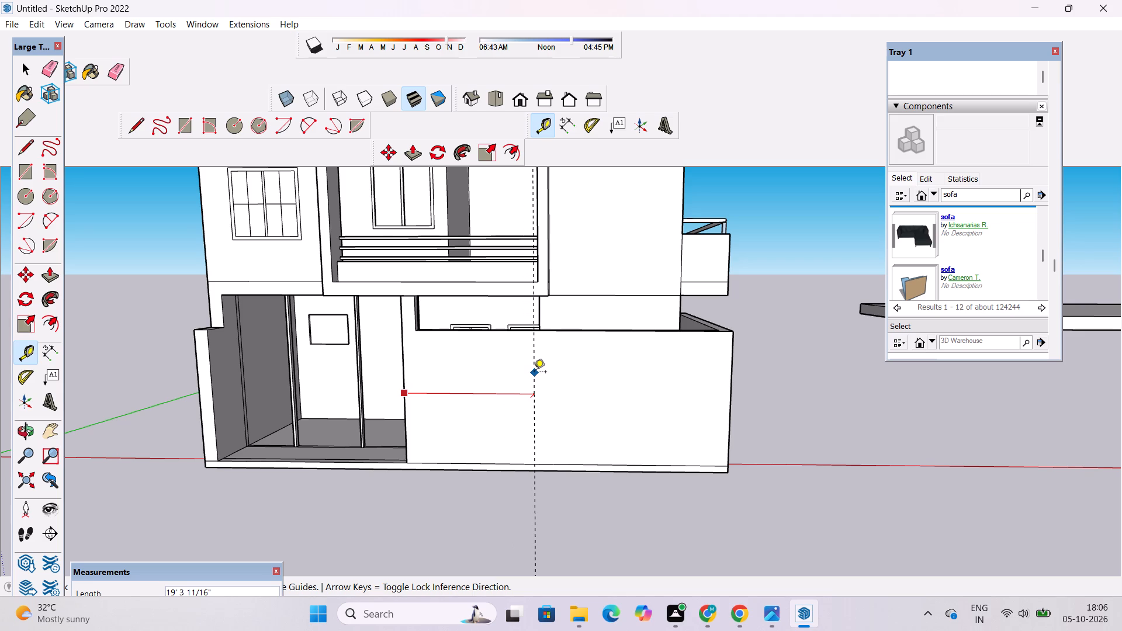
type("19'")
key("Return")
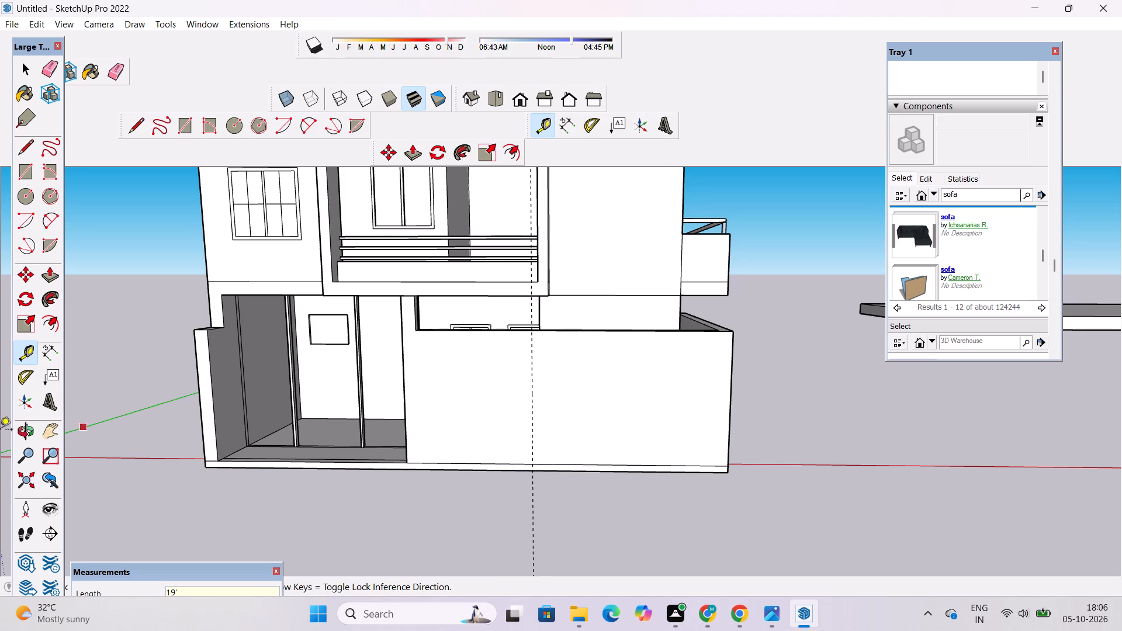
Draw a vertical line along the 19' guide from the front boundary wall's top edge down past its base.
left_click(138, 121)
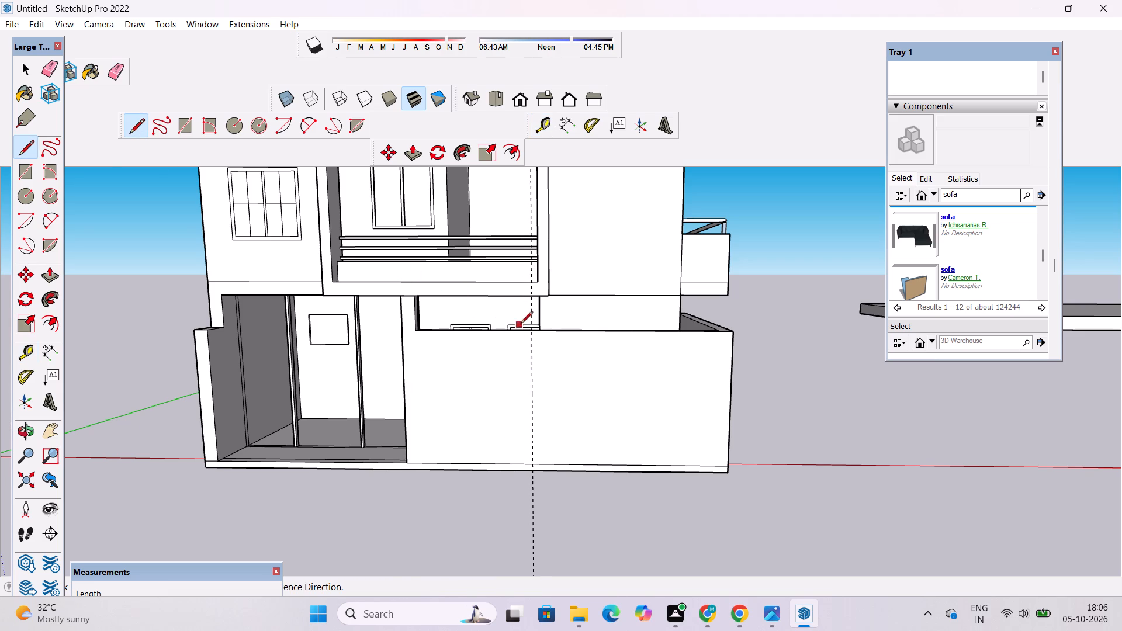
left_click(531, 332)
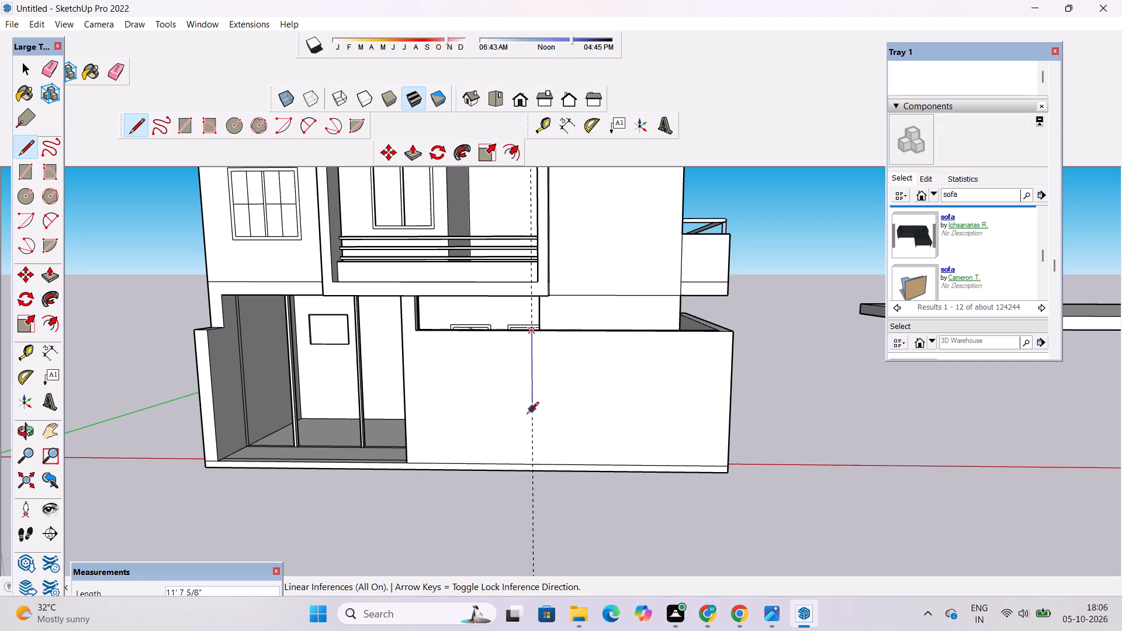
left_click(533, 475)
scroll(546, 459, "up", 1)
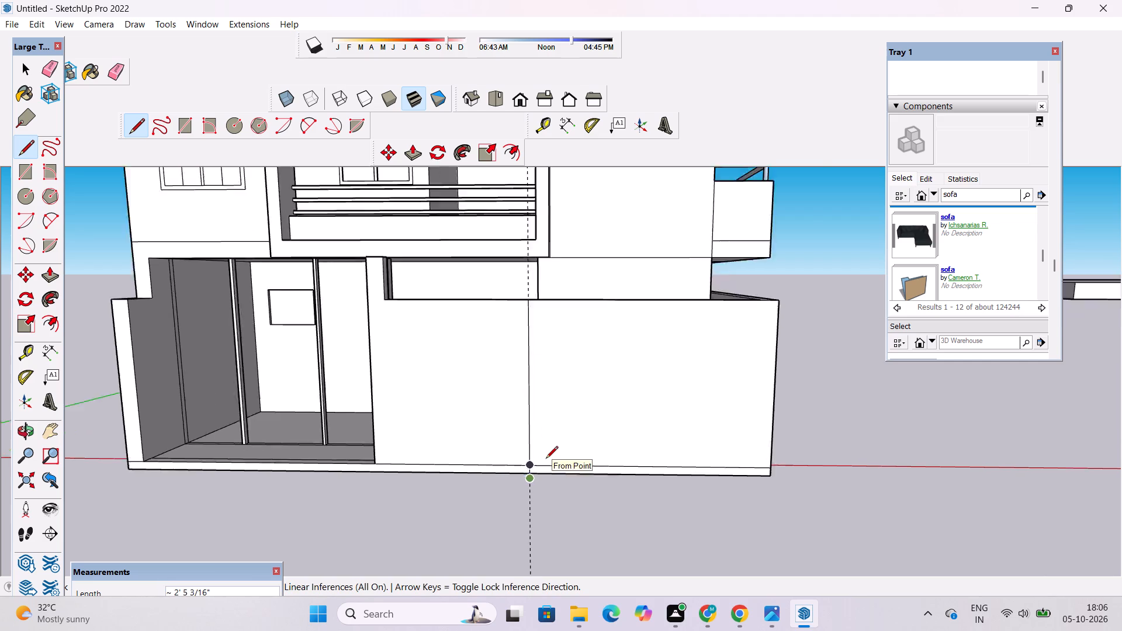
scroll(546, 459, "up", 8)
key("space")
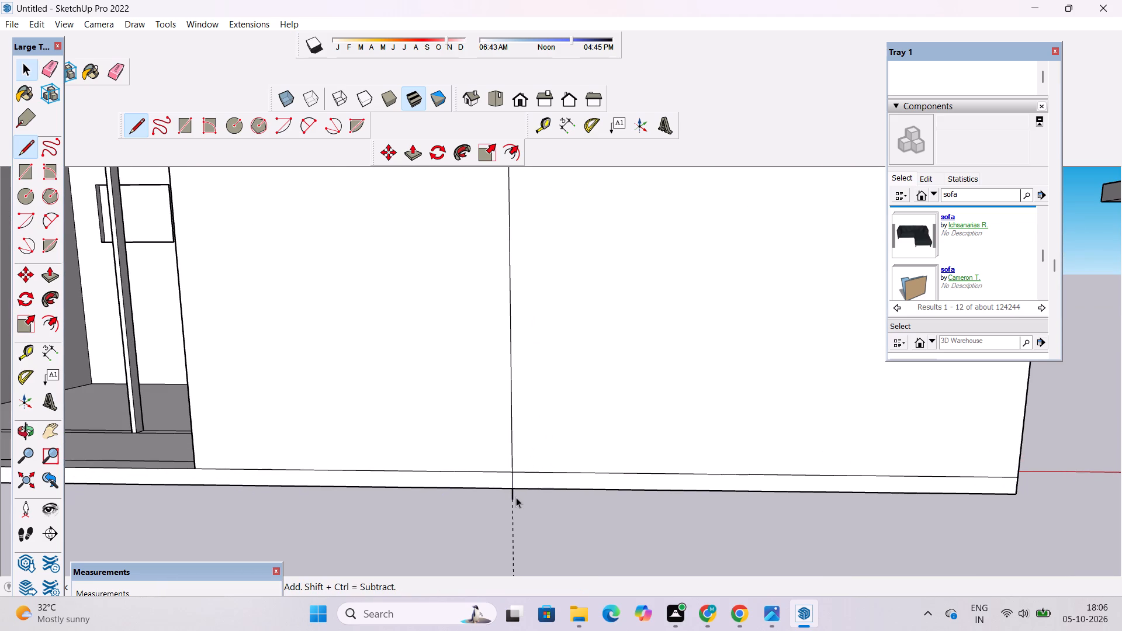
Erase the vertical guide and the short piece of line extending below the front boundary wall's base.
key("e")
left_click(511, 497)
scroll(525, 525, "down", 5)
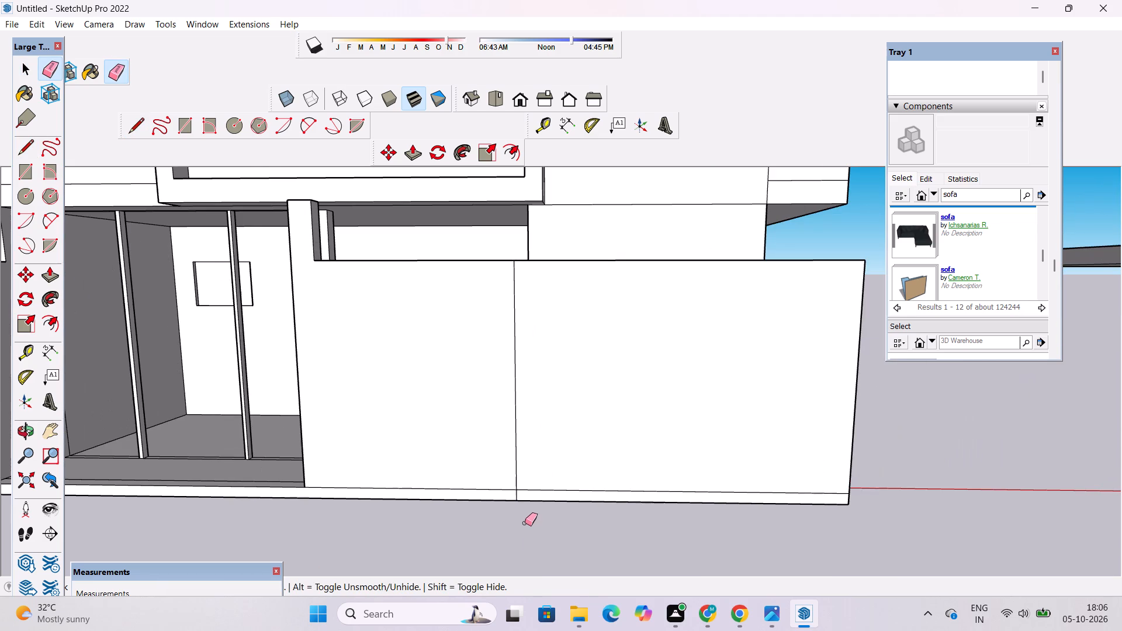
key("space")
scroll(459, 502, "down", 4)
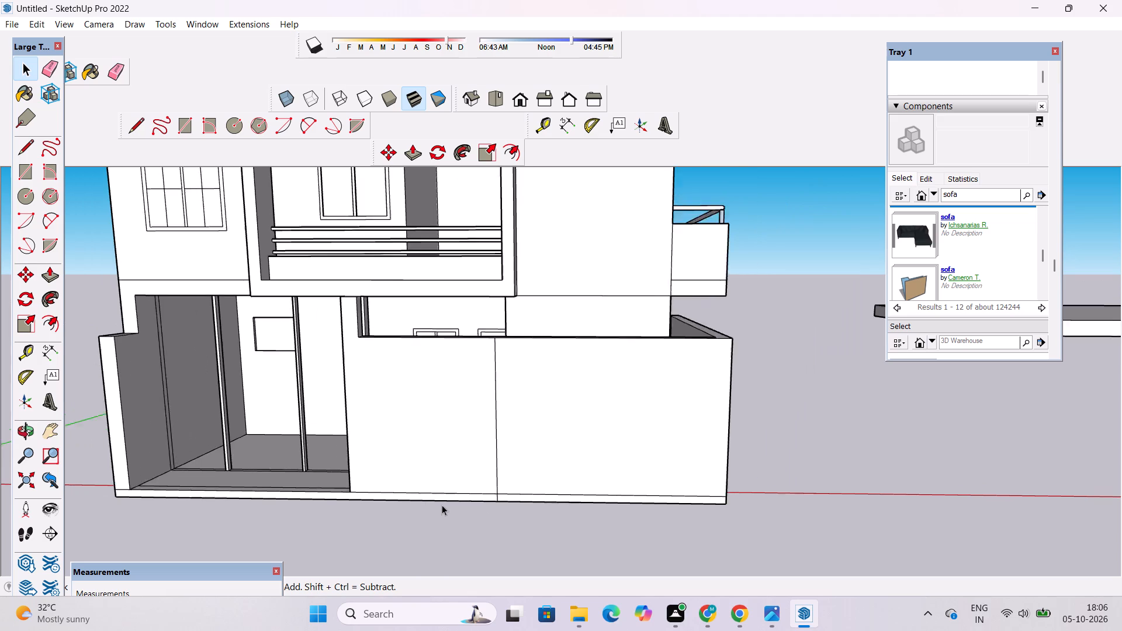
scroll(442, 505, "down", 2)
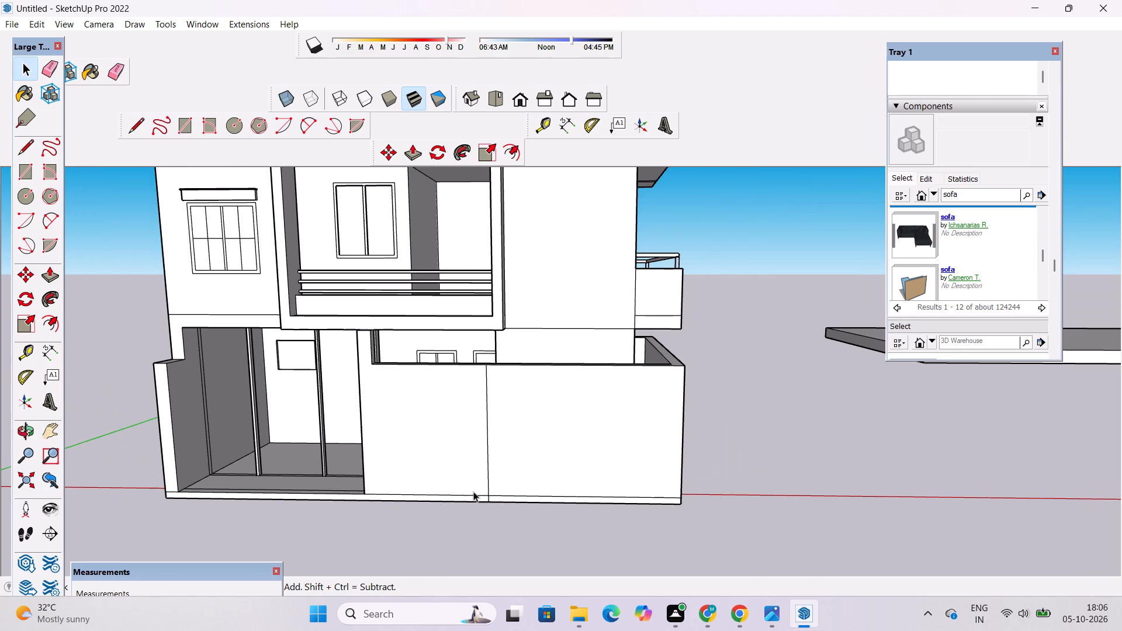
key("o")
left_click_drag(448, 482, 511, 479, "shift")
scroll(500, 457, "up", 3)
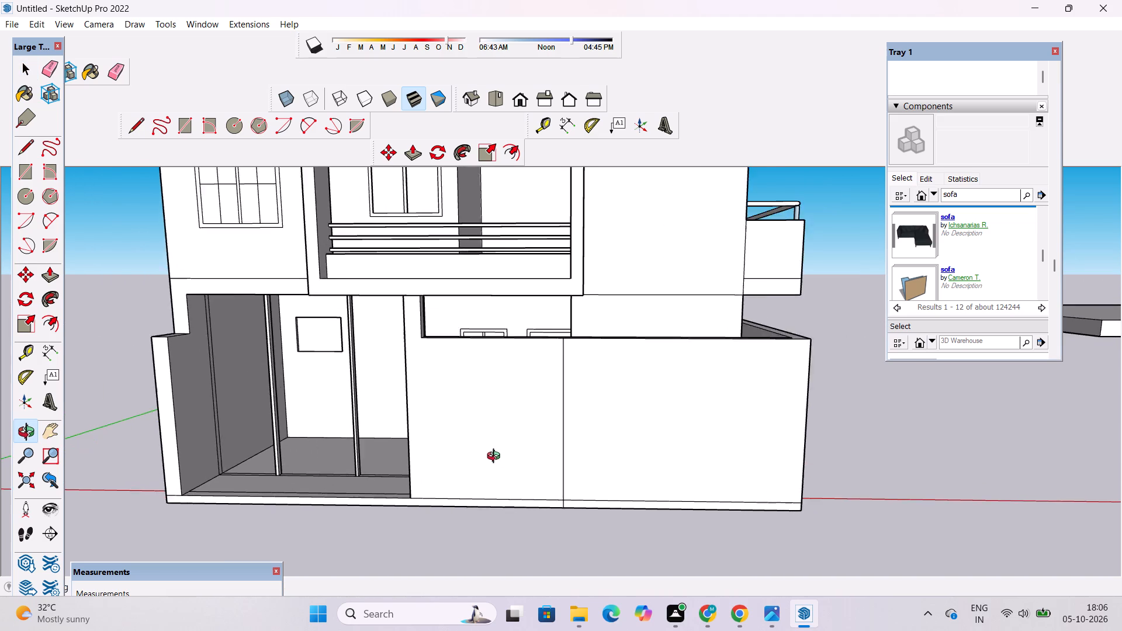
Offset the porch-side section of the front boundary wall's face inward by about 2' 2" to form a panel outline.
left_click_drag(492, 457, 505, 462)
left_click_drag(460, 463, 482, 495, "shift")
scroll(449, 419, "up", 2)
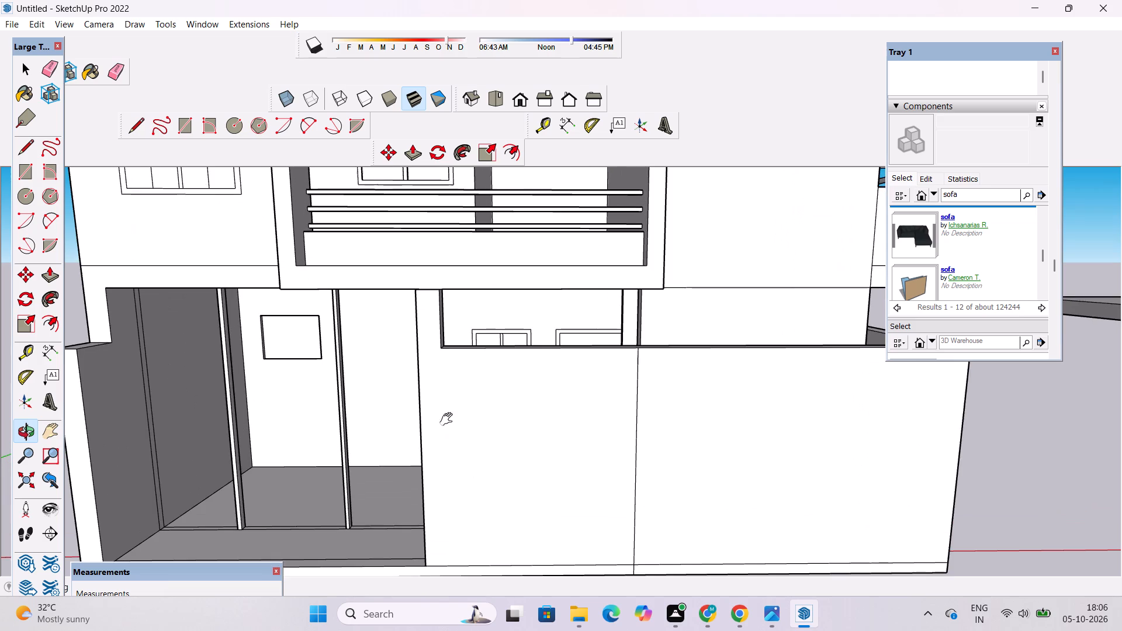
left_click_drag(449, 419, 445, 396, "shift")
left_click_drag(444, 436, 439, 416)
scroll(439, 414, "down", 3)
left_click(440, 419, "shift")
left_click(441, 424)
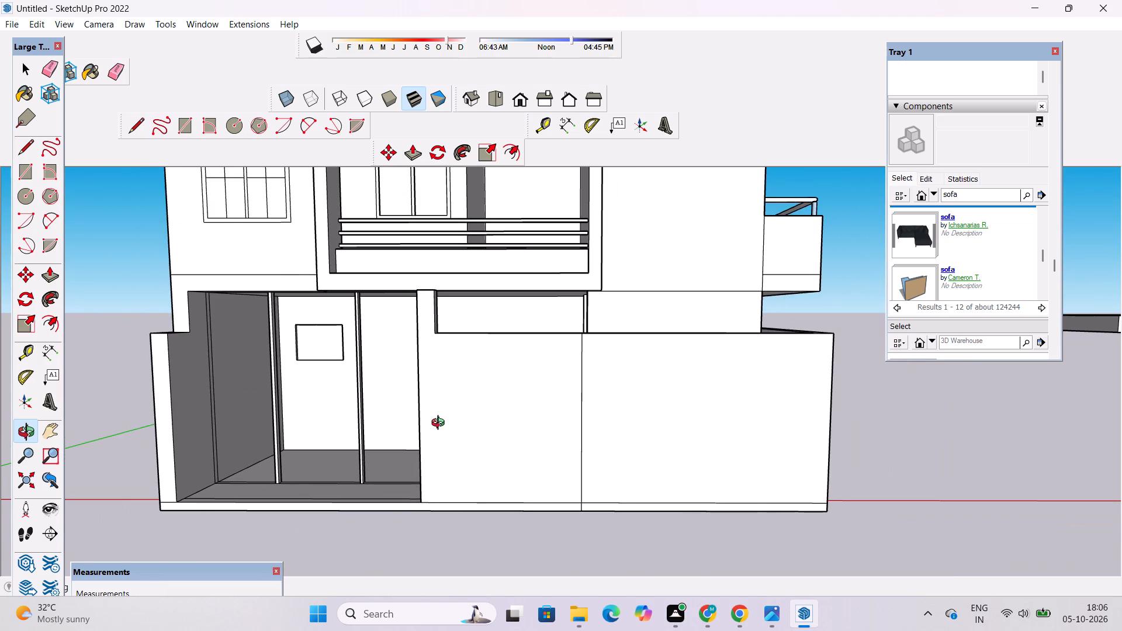
type("of")
left_click(463, 351)
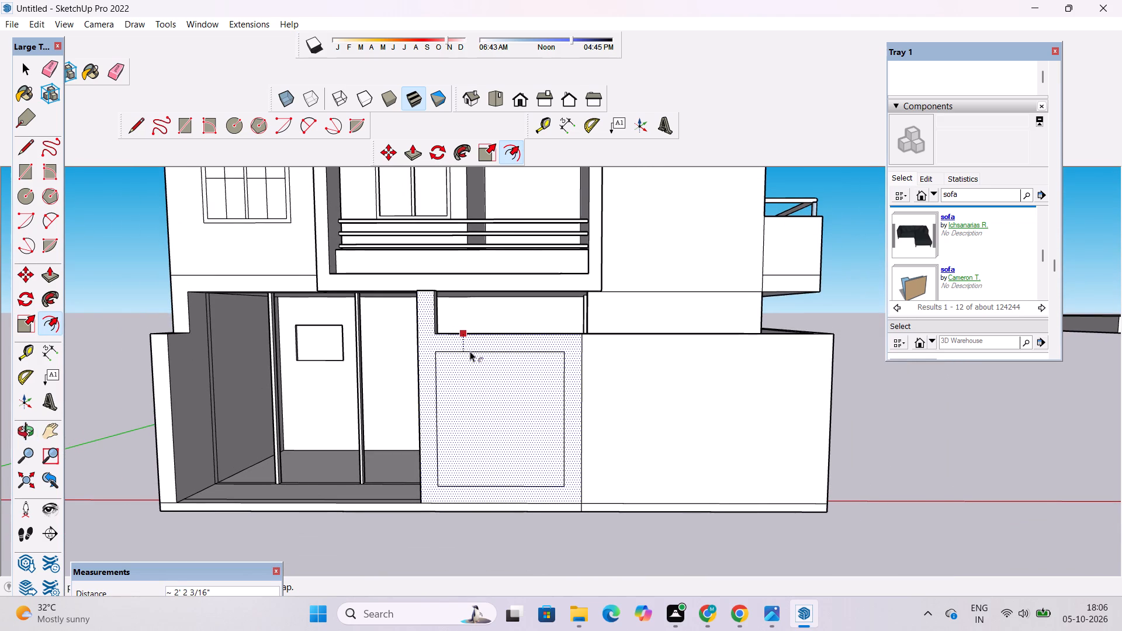
left_click(470, 351)
scroll(463, 350, "down", 2)
scroll(402, 347, "down", 6)
key("space")
scroll(504, 358, "up", 5)
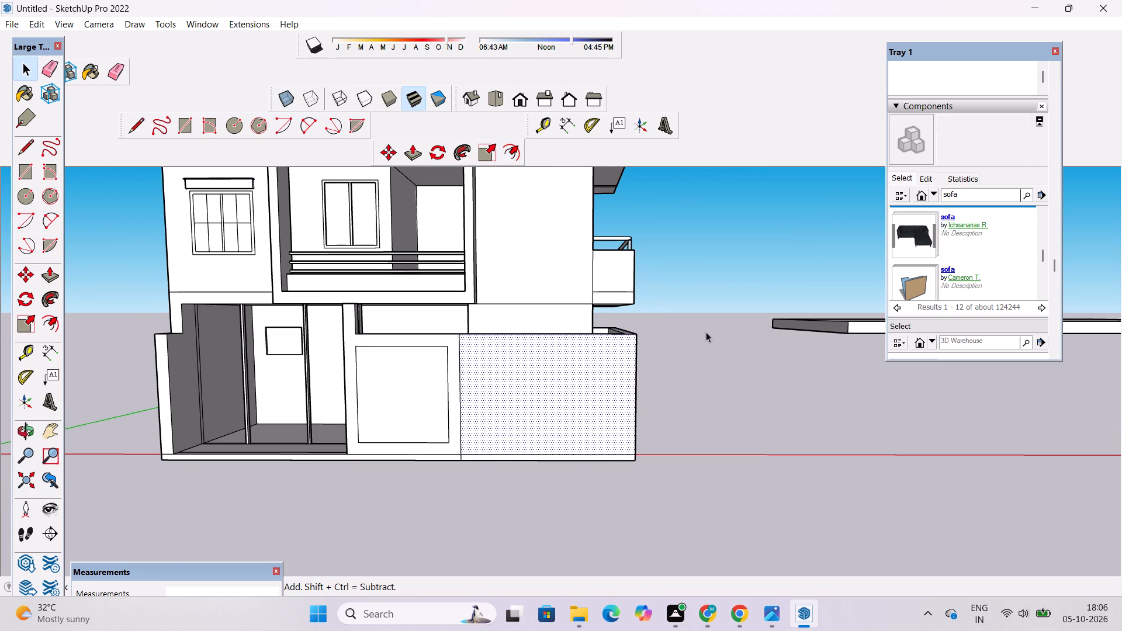
left_click(706, 332)
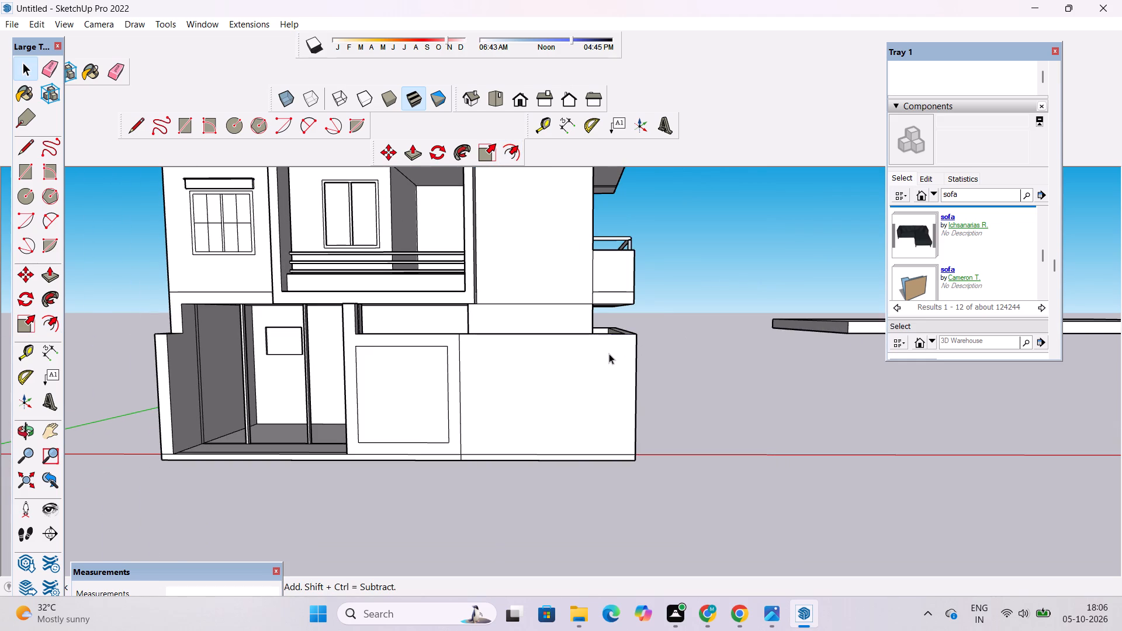
Examine the whole front elevation of the house with the outlined panel on the boundary wall.
scroll(560, 371, "down", 3)
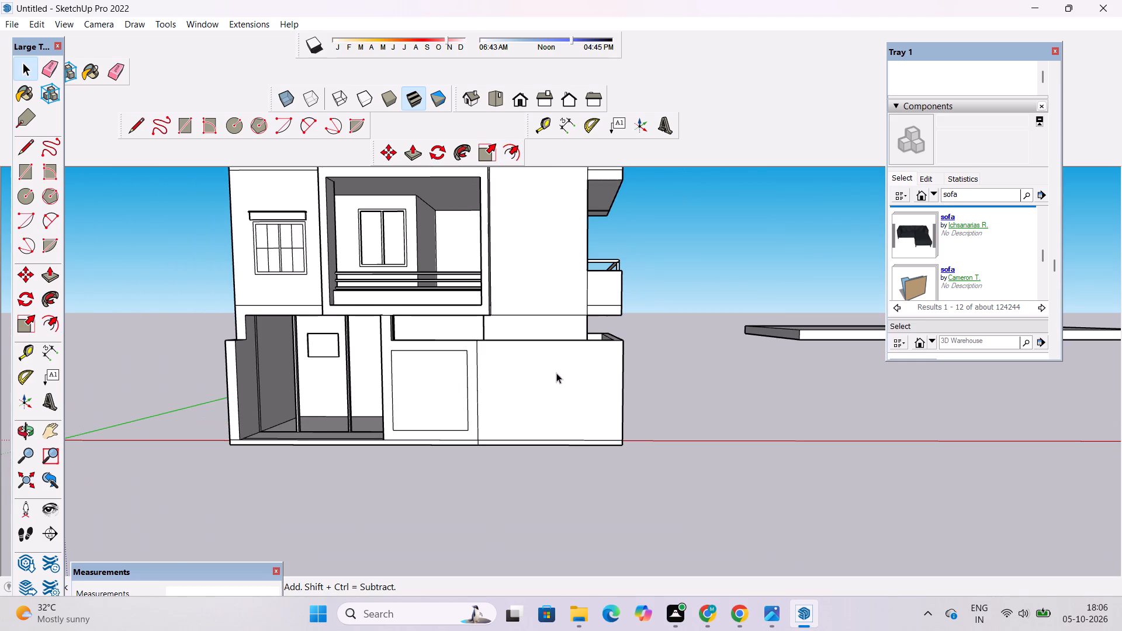
scroll(538, 375, "down", 4)
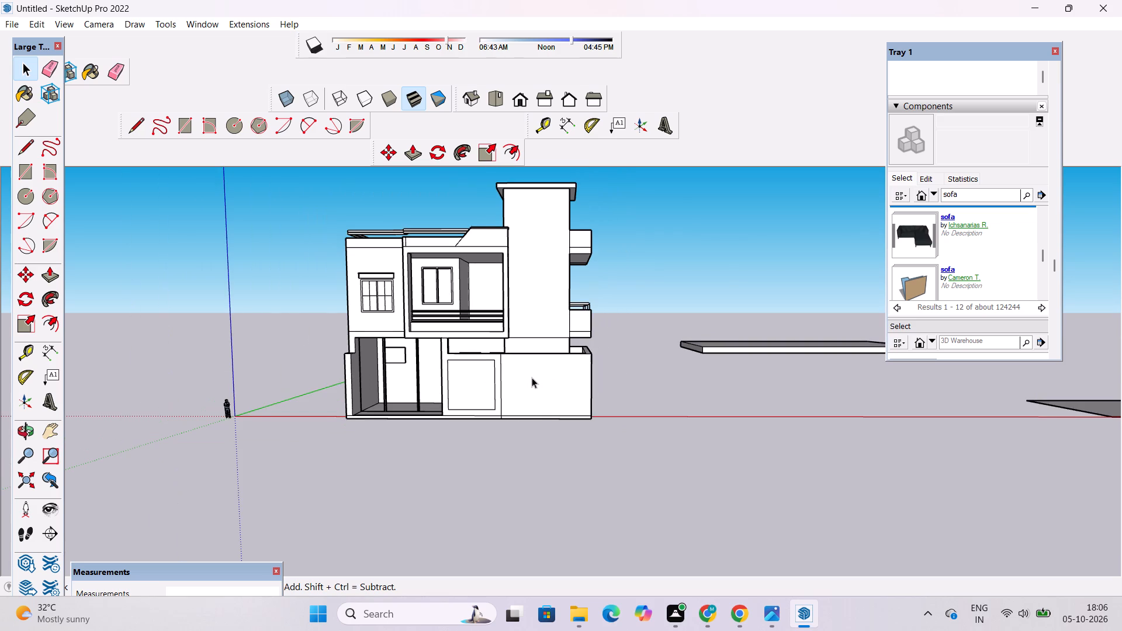
scroll(532, 377, "down", 1)
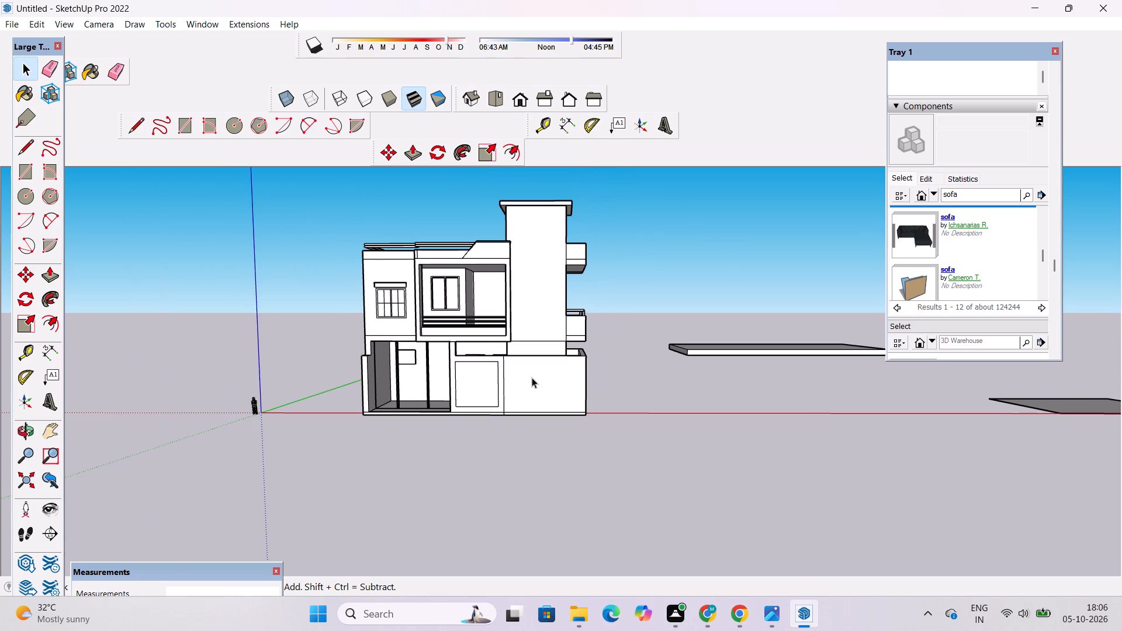
scroll(532, 377, "up", 3)
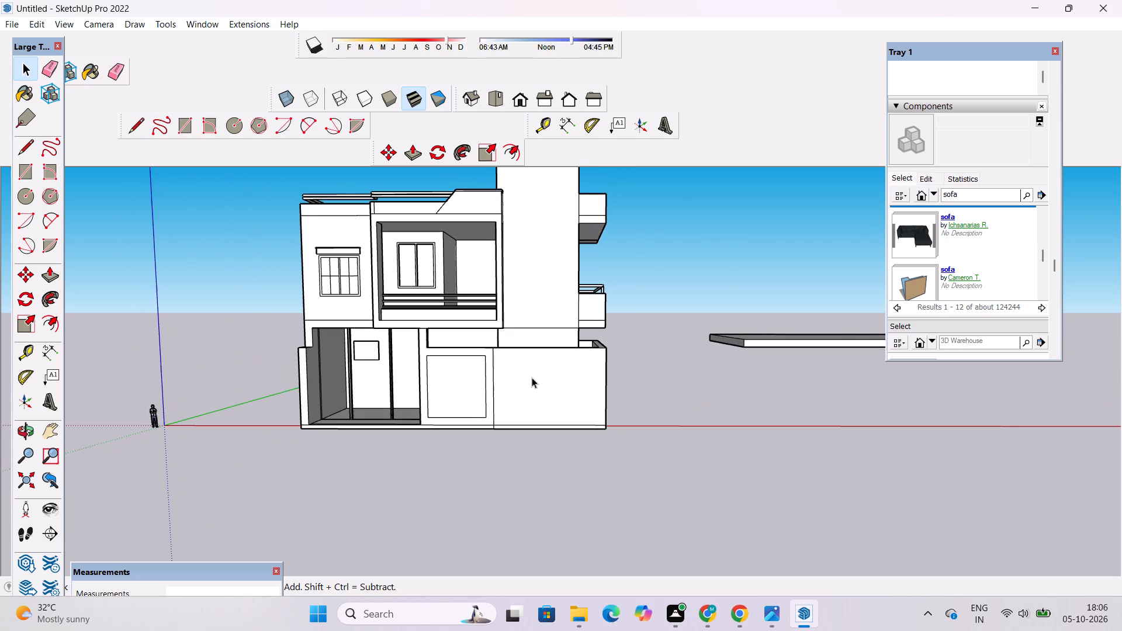
scroll(532, 377, "down", 4)
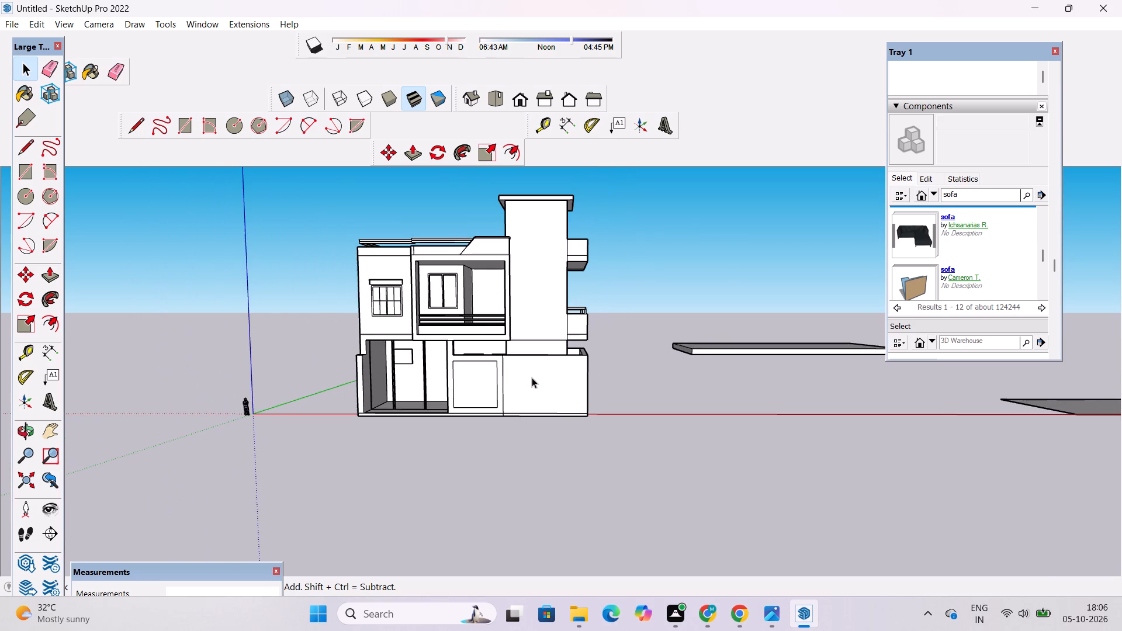
scroll(532, 377, "down", 3)
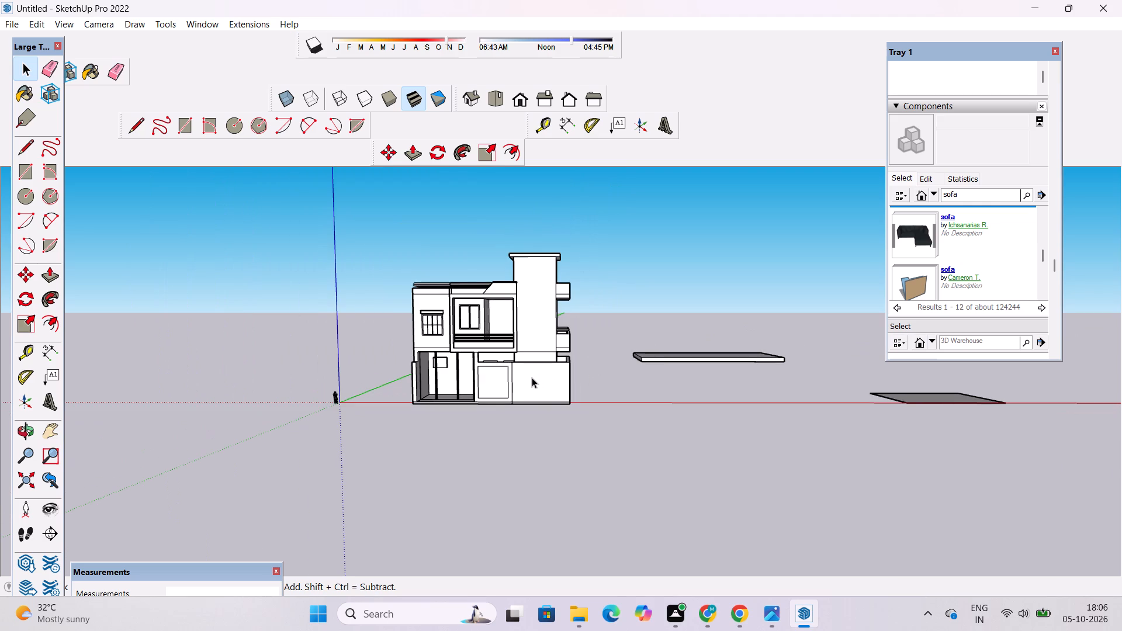
scroll(507, 405, "up", 3)
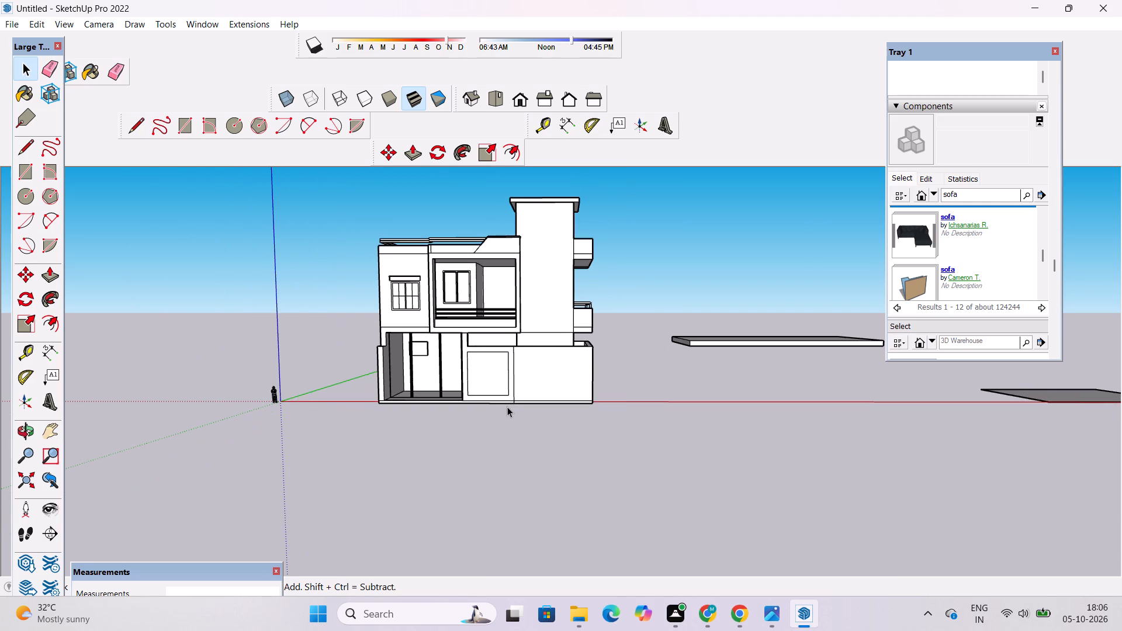
scroll(507, 407, "down", 4)
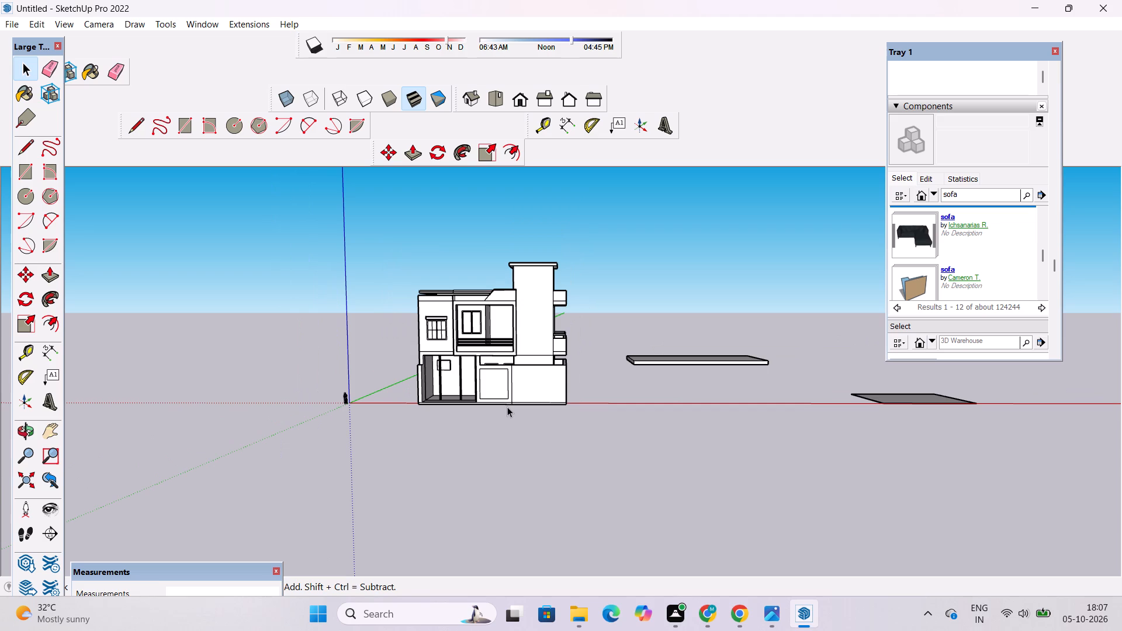
scroll(505, 408, "up", 4)
Draw a full-height rectangle about 4' wide and 21' tall on the boundary wall face beyond the vertical division.
key("o")
scroll(501, 392, "up", 4)
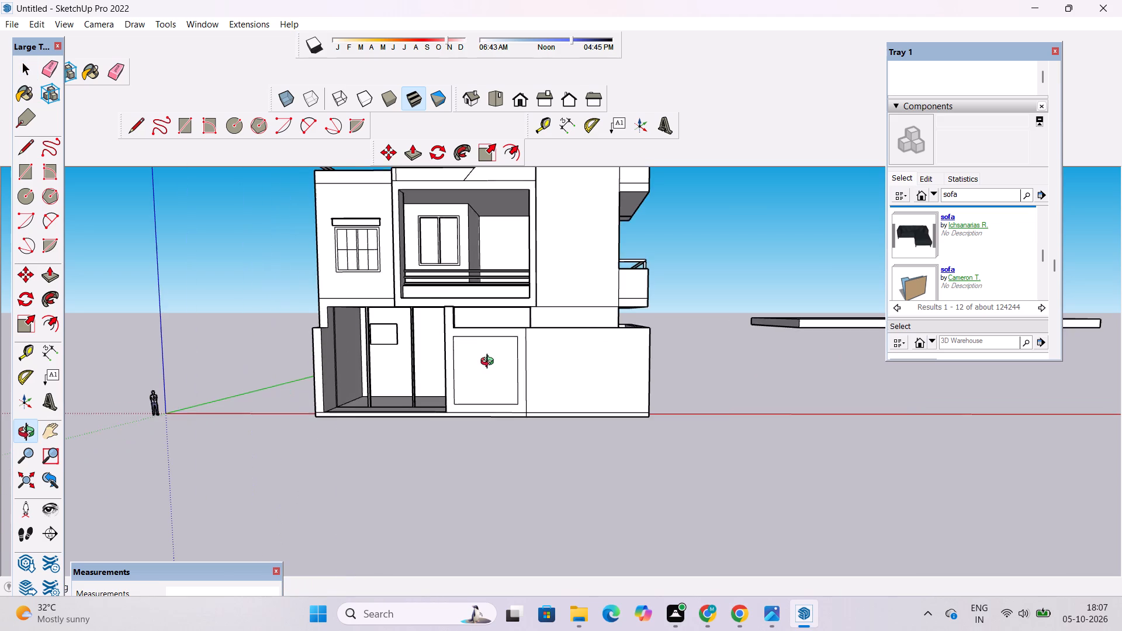
left_click_drag(490, 369, 490, 384, "shift")
left_click_drag(571, 394, 473, 429, "shift")
scroll(470, 429, "up", 5, "shift")
left_click_drag(469, 431, 468, 415, "shift")
left_click_drag(468, 415, 455, 422, "shift")
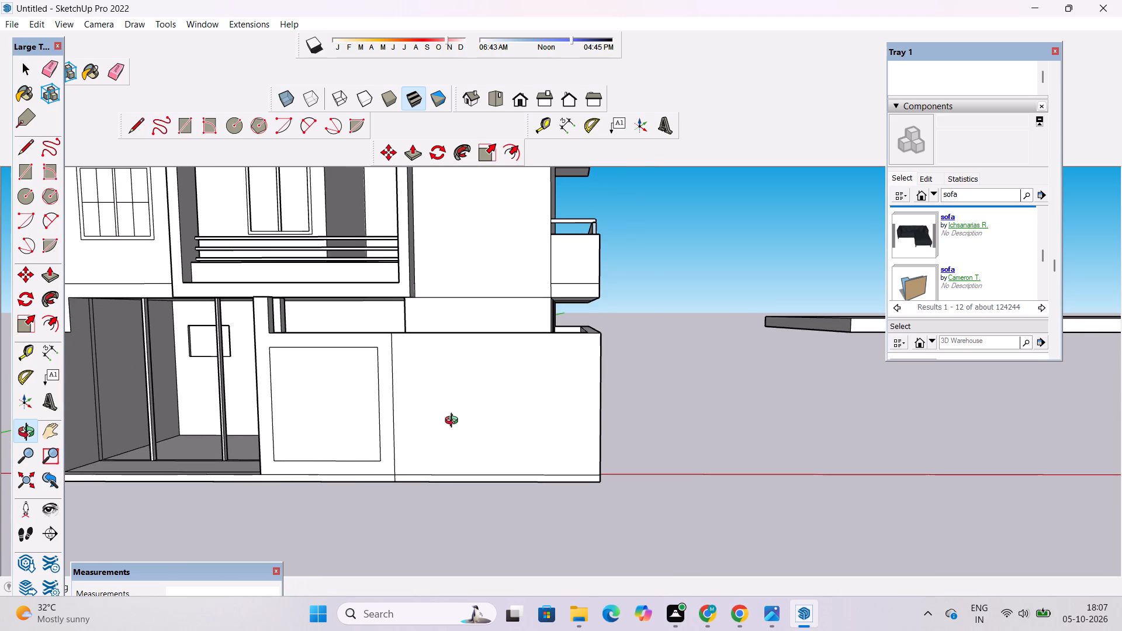
key("r")
scroll(454, 422, "down", 4)
scroll(450, 428, "up", 6)
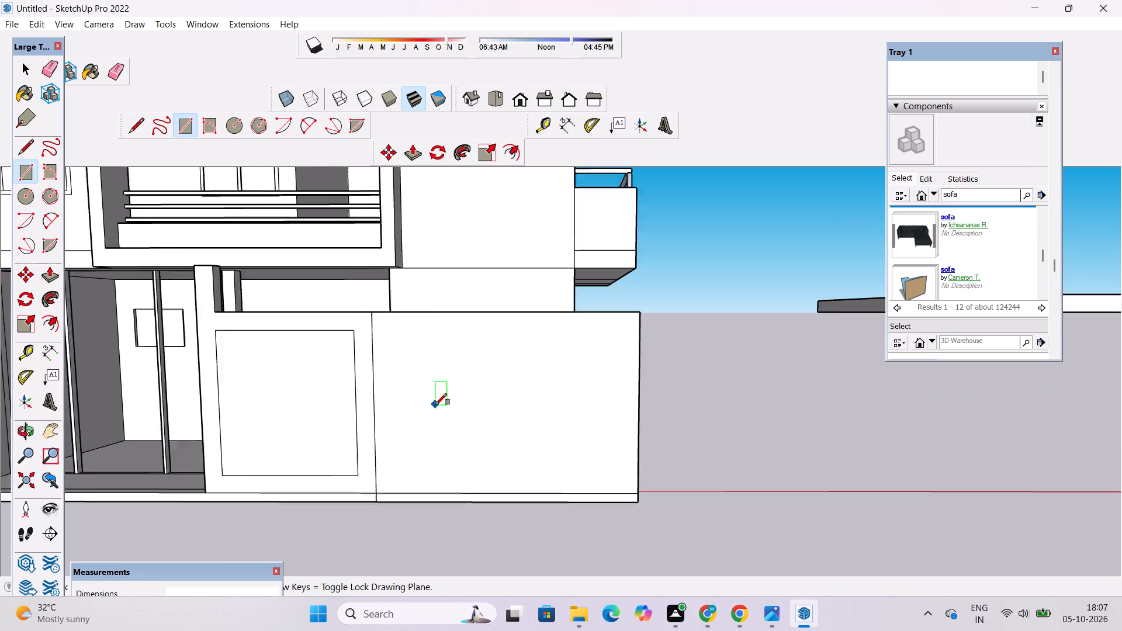
scroll(435, 405, "up", 1)
left_click(435, 304)
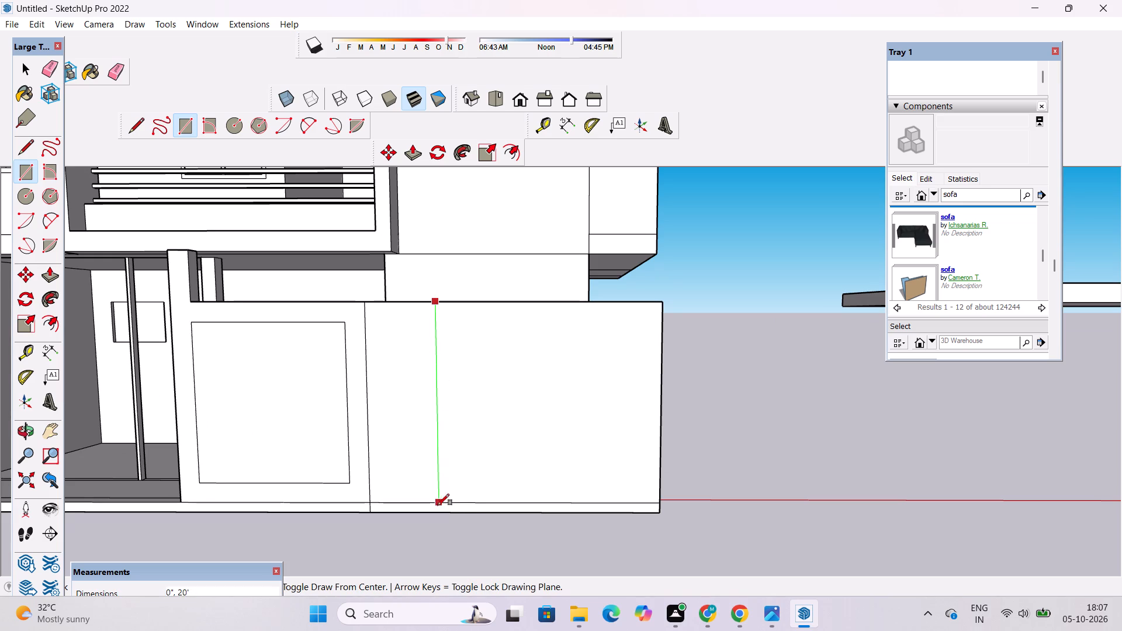
left_click(479, 515)
Erase the horizontal base line across the new vertical strip and across the wall face on its outer side.
key("space")
key("e")
scroll(460, 501, "up", 4)
left_click_drag(460, 501, 460, 501)
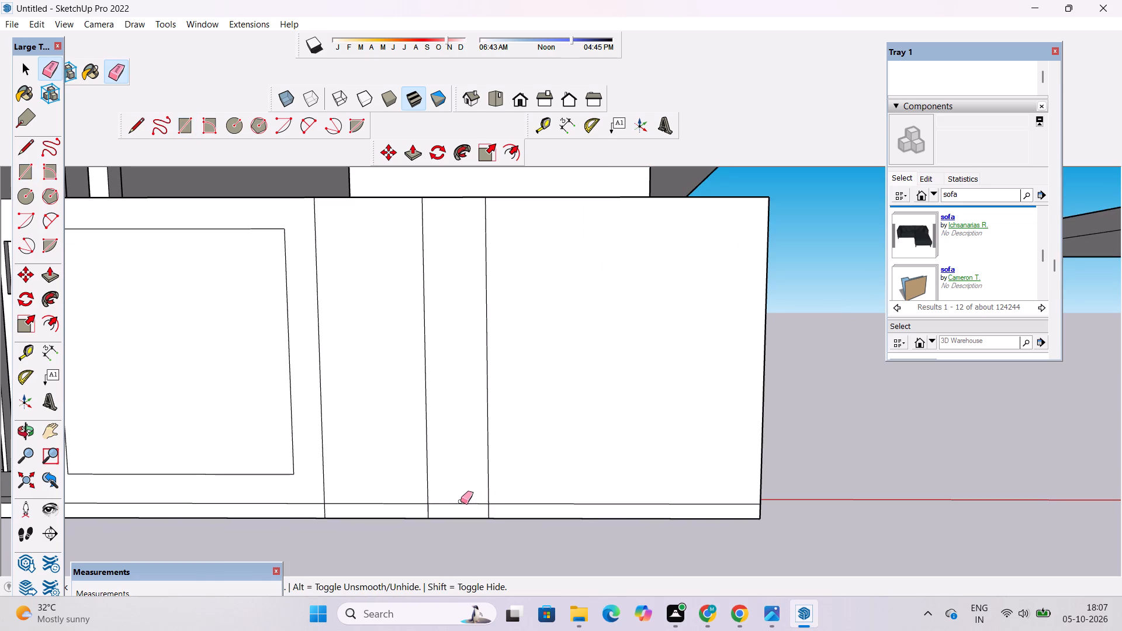
left_click_drag(460, 501, 462, 508)
left_click(524, 505)
left_click_drag(524, 505, 526, 498)
left_click_drag(526, 498, 528, 507)
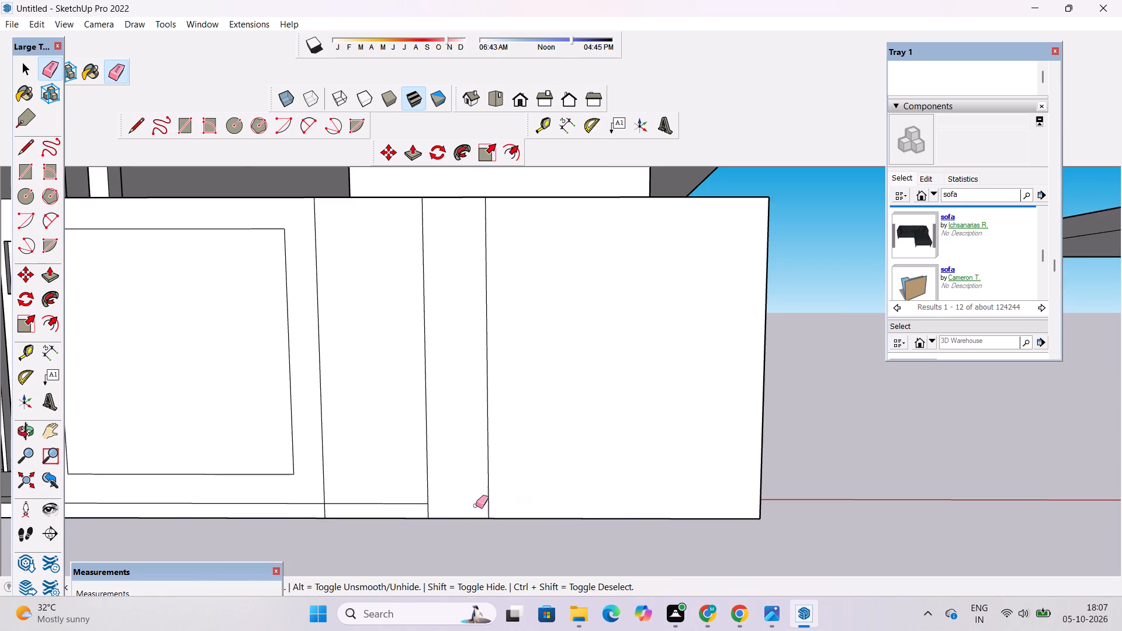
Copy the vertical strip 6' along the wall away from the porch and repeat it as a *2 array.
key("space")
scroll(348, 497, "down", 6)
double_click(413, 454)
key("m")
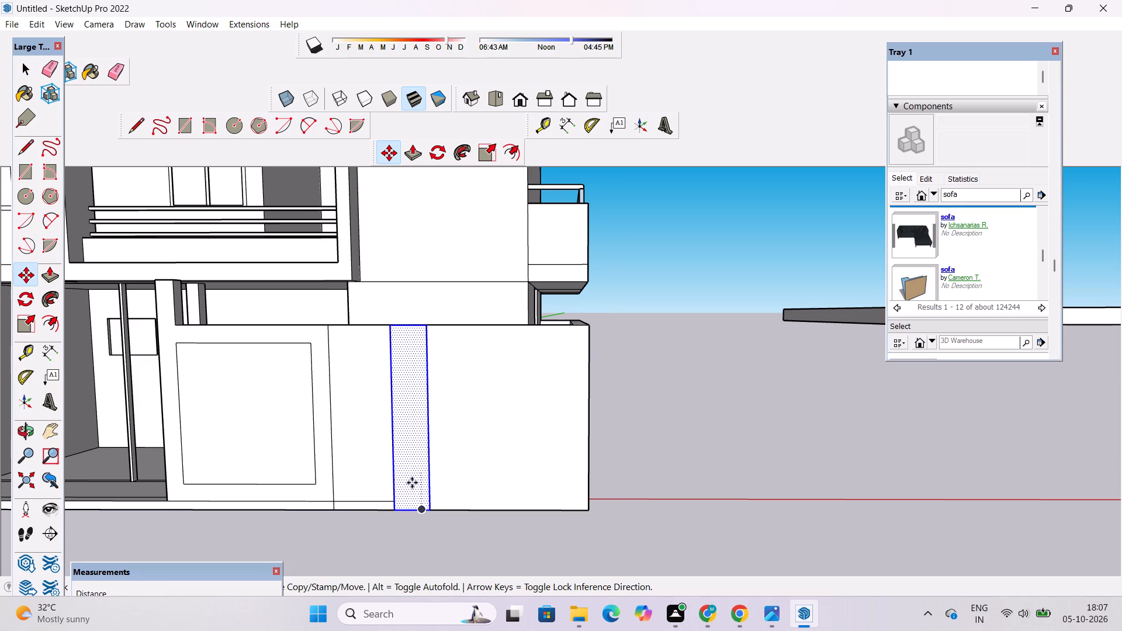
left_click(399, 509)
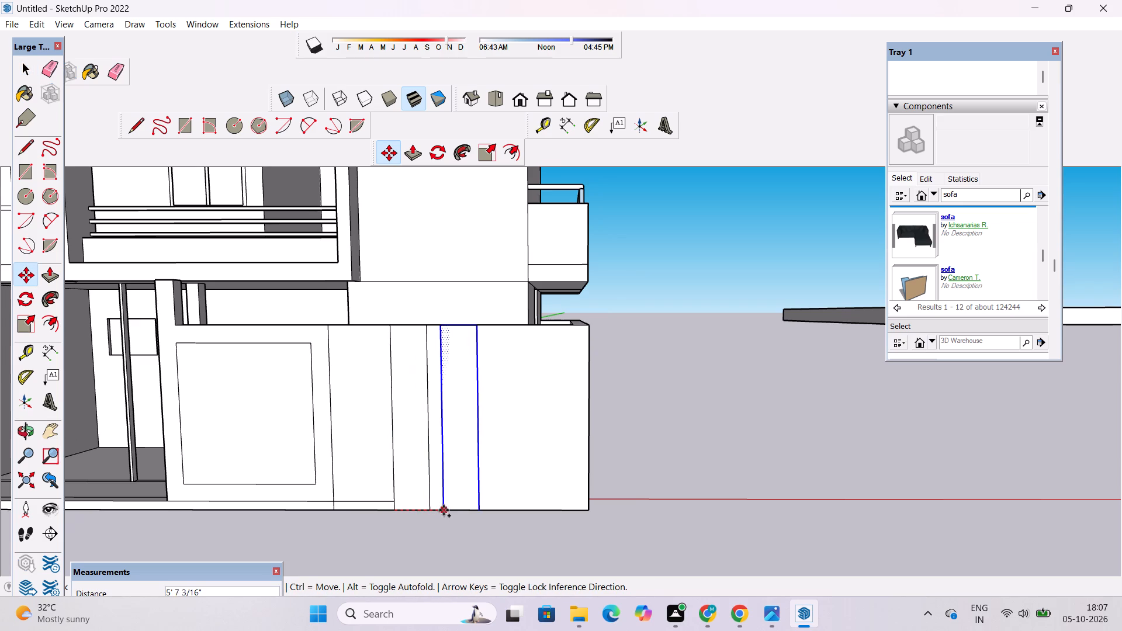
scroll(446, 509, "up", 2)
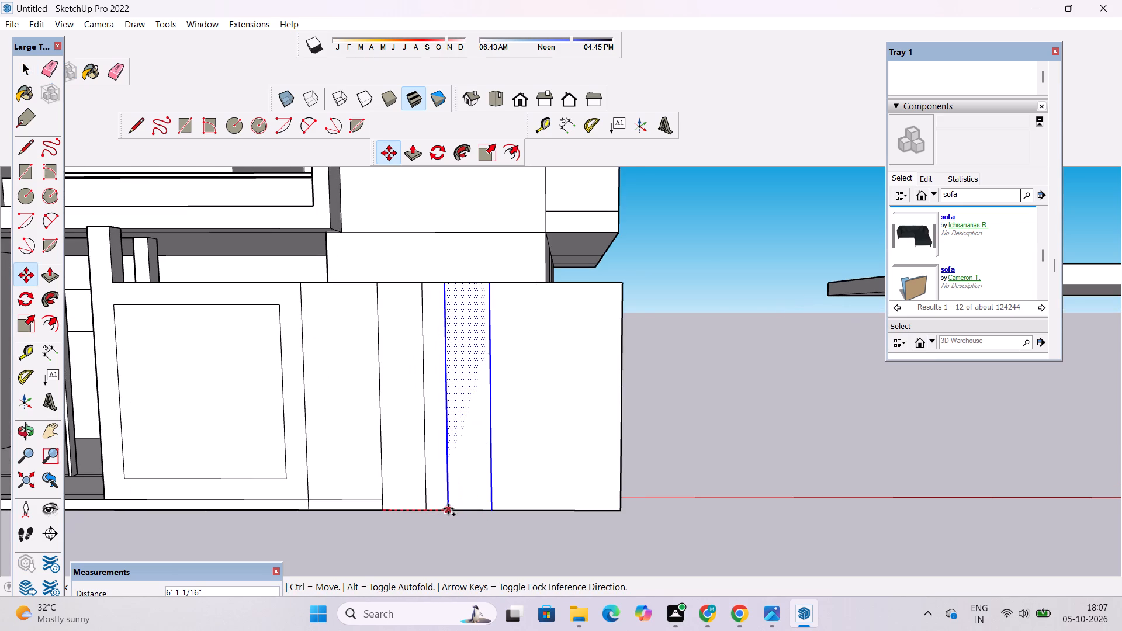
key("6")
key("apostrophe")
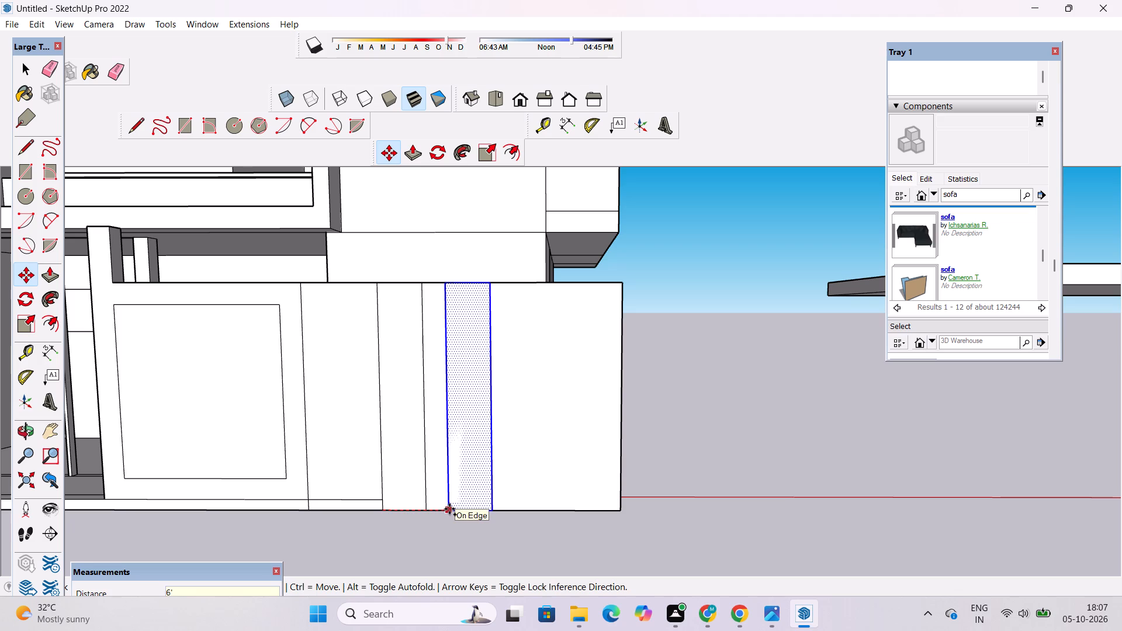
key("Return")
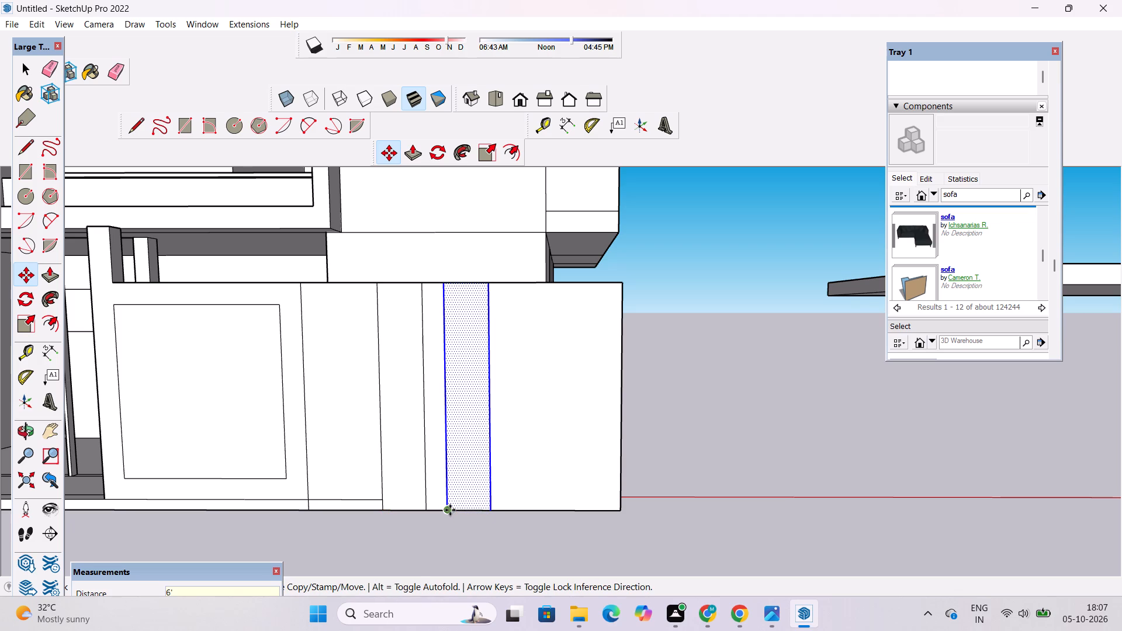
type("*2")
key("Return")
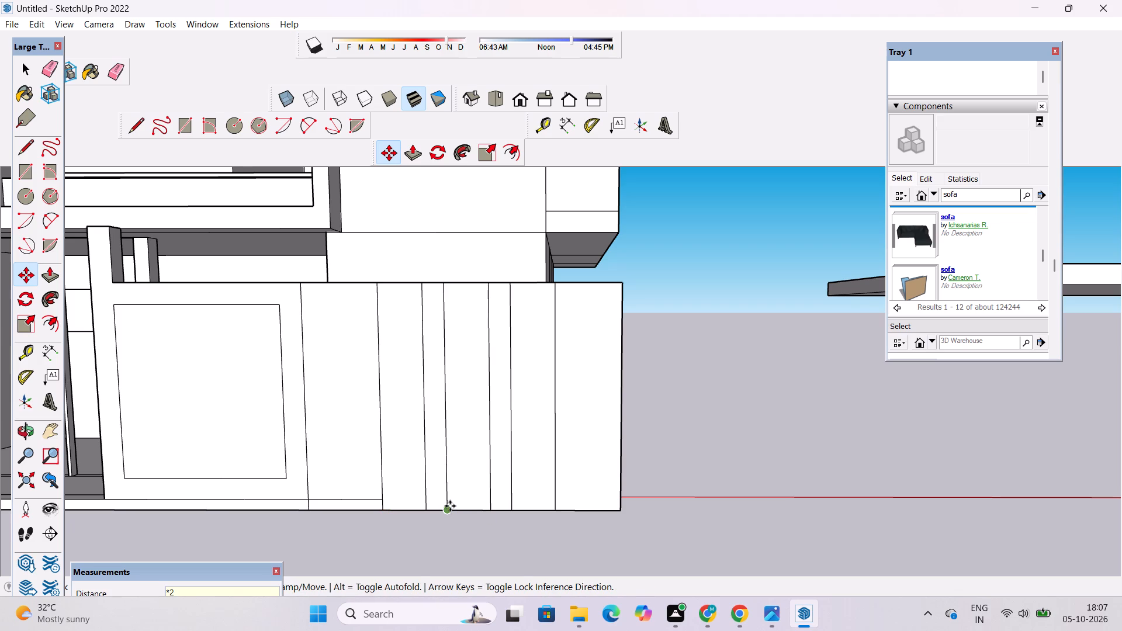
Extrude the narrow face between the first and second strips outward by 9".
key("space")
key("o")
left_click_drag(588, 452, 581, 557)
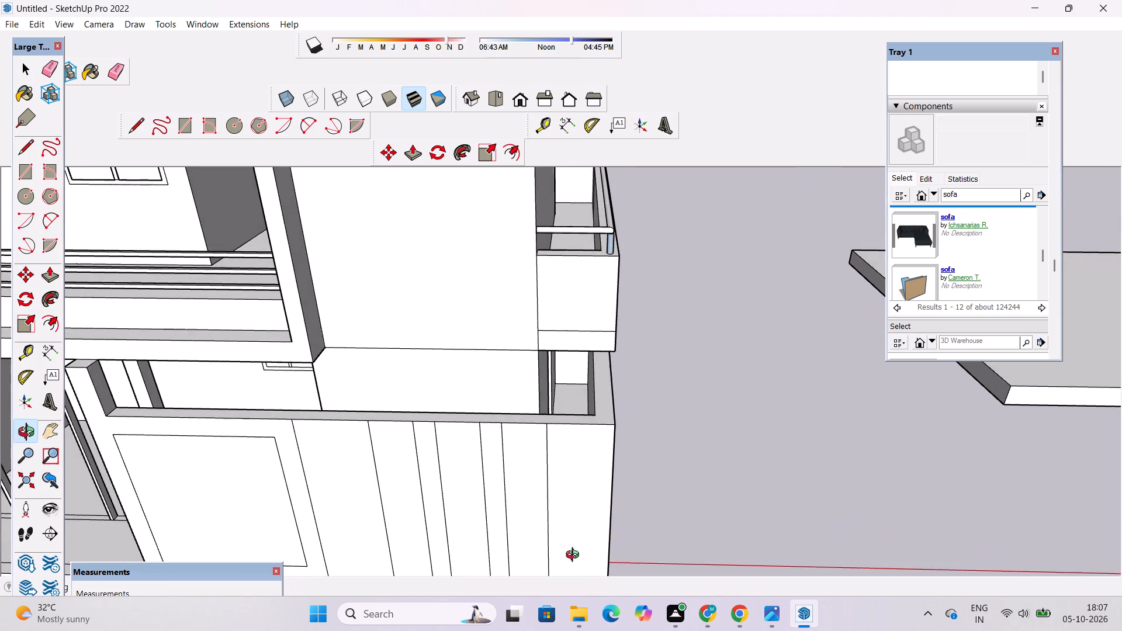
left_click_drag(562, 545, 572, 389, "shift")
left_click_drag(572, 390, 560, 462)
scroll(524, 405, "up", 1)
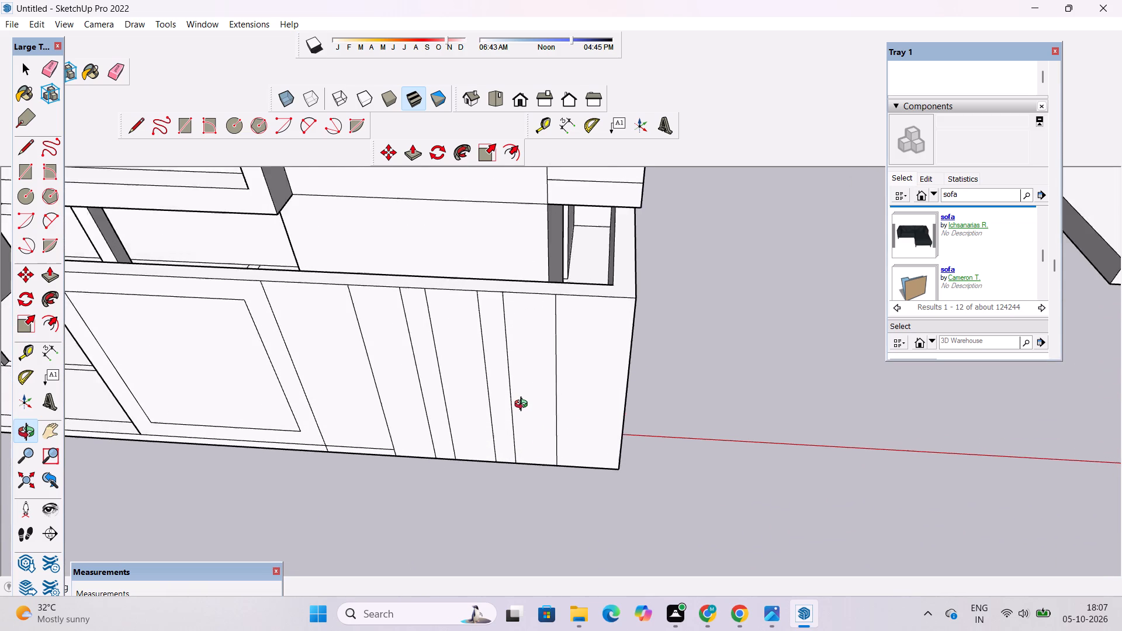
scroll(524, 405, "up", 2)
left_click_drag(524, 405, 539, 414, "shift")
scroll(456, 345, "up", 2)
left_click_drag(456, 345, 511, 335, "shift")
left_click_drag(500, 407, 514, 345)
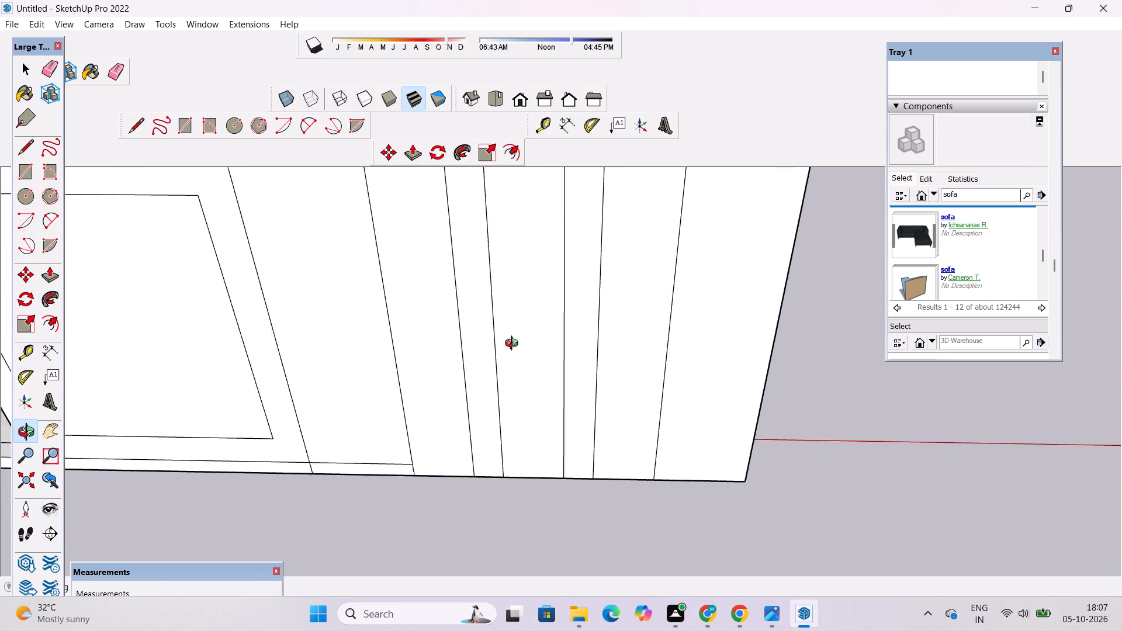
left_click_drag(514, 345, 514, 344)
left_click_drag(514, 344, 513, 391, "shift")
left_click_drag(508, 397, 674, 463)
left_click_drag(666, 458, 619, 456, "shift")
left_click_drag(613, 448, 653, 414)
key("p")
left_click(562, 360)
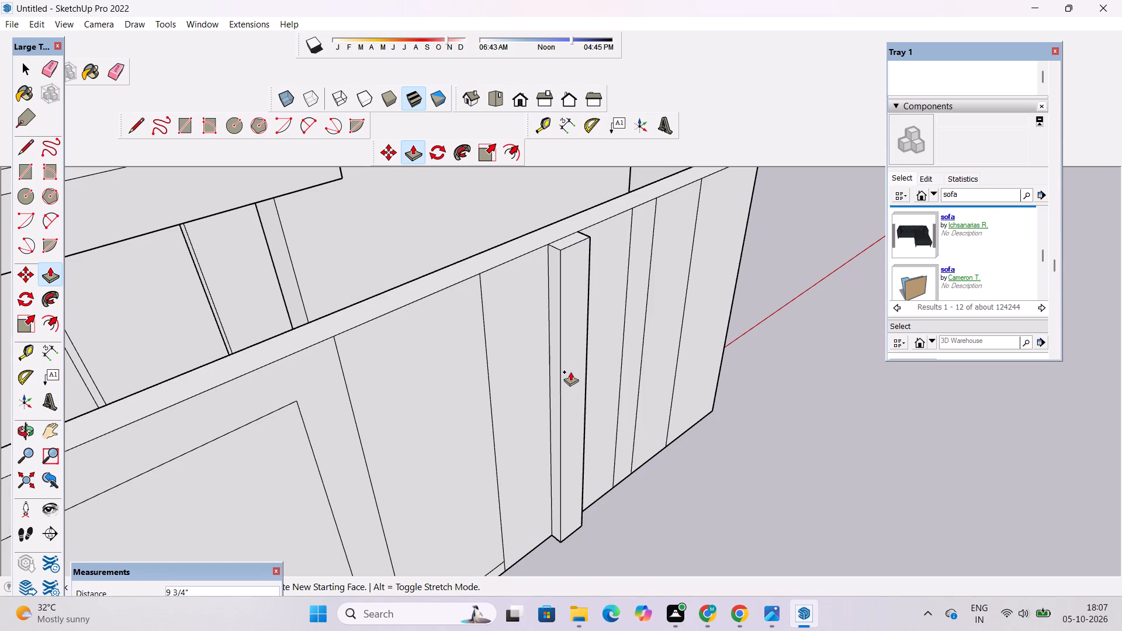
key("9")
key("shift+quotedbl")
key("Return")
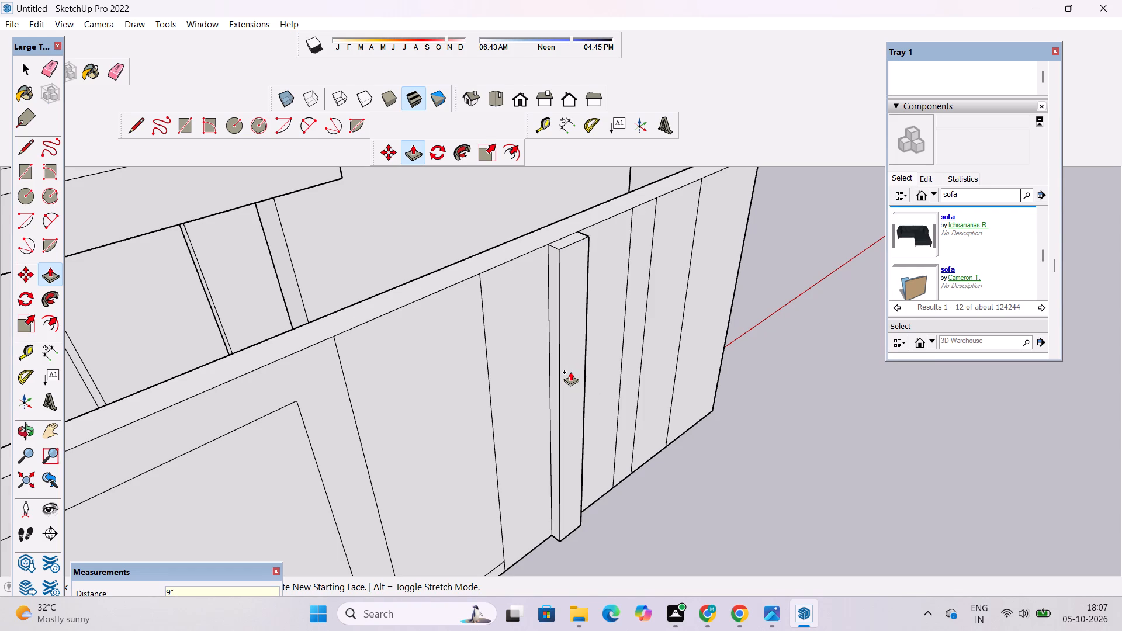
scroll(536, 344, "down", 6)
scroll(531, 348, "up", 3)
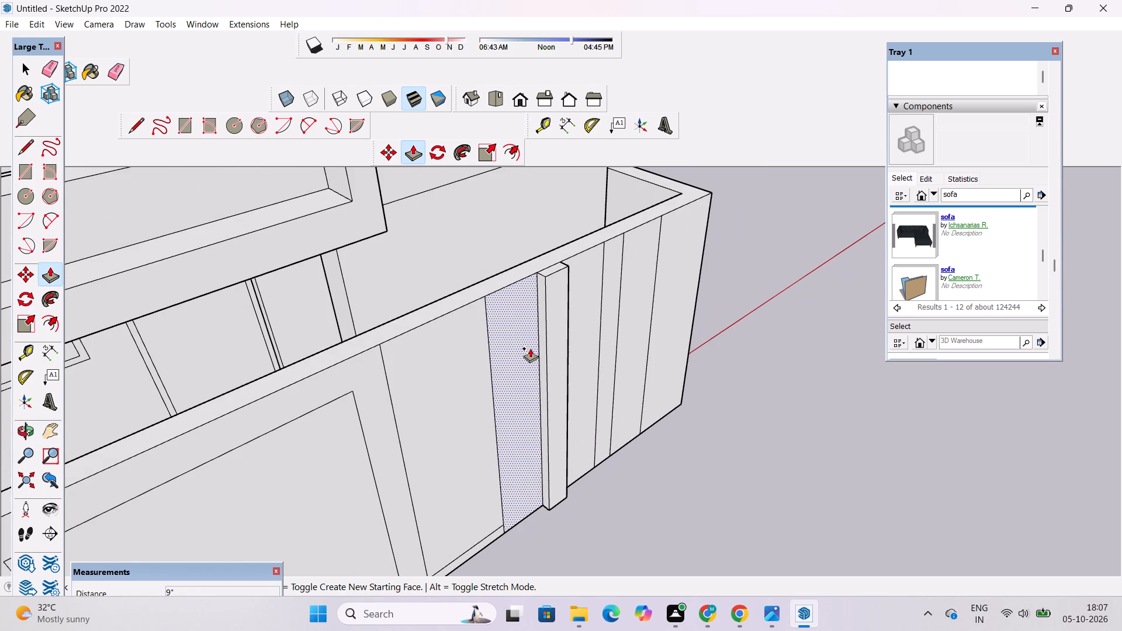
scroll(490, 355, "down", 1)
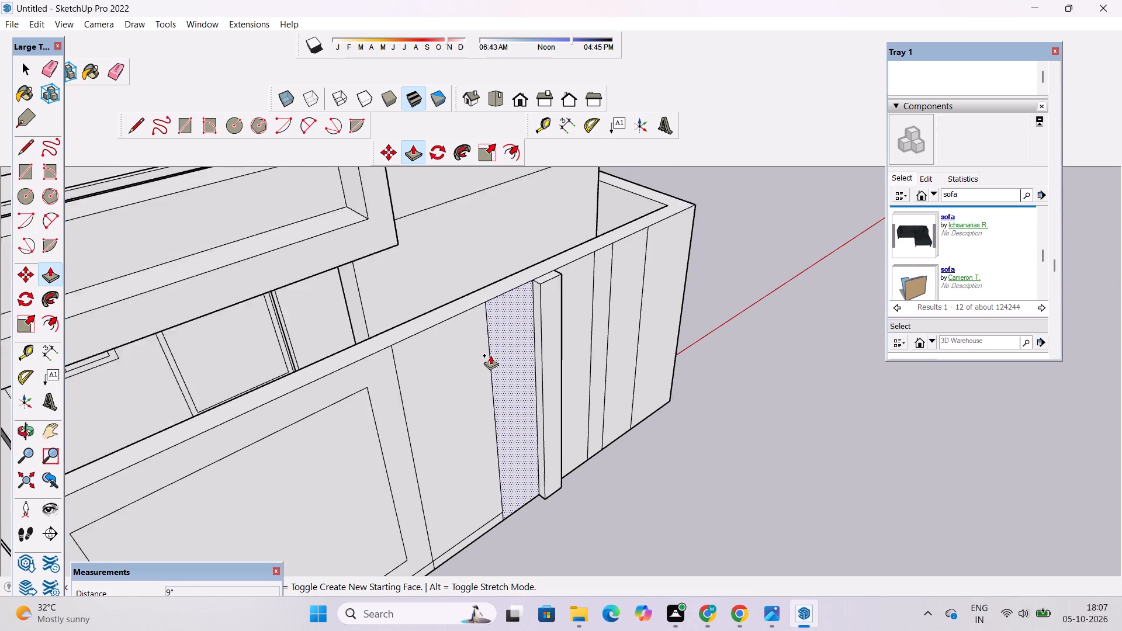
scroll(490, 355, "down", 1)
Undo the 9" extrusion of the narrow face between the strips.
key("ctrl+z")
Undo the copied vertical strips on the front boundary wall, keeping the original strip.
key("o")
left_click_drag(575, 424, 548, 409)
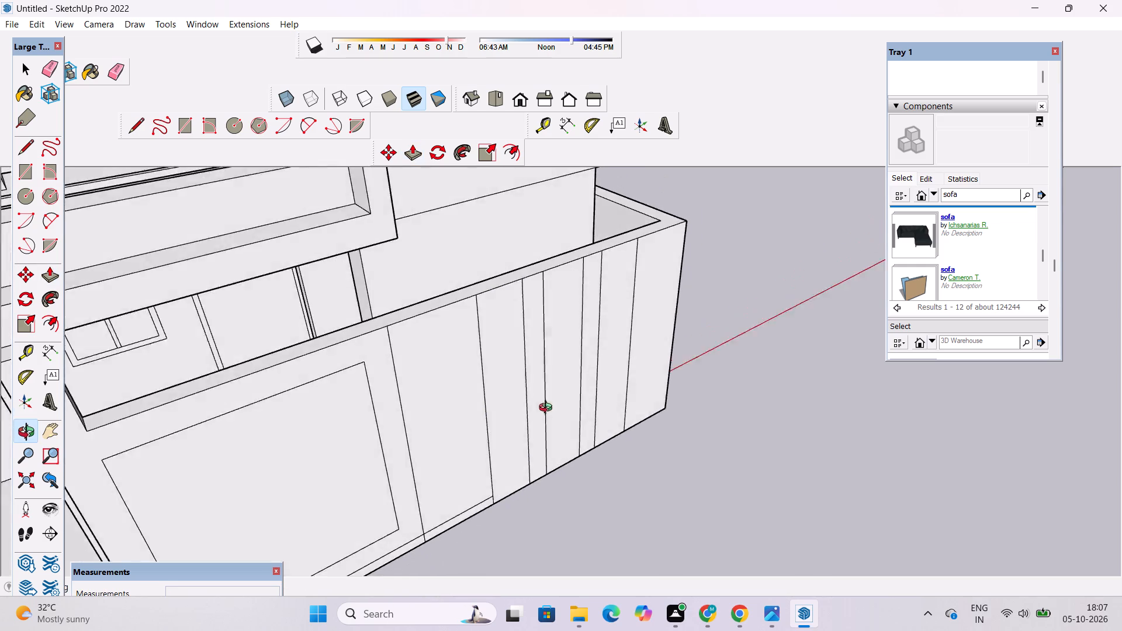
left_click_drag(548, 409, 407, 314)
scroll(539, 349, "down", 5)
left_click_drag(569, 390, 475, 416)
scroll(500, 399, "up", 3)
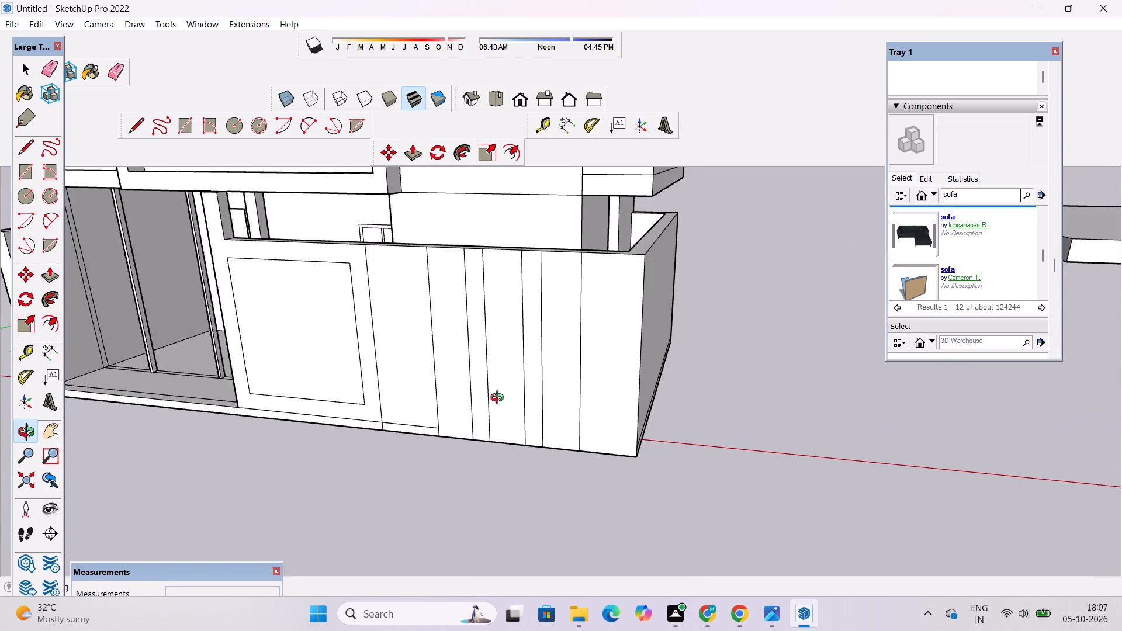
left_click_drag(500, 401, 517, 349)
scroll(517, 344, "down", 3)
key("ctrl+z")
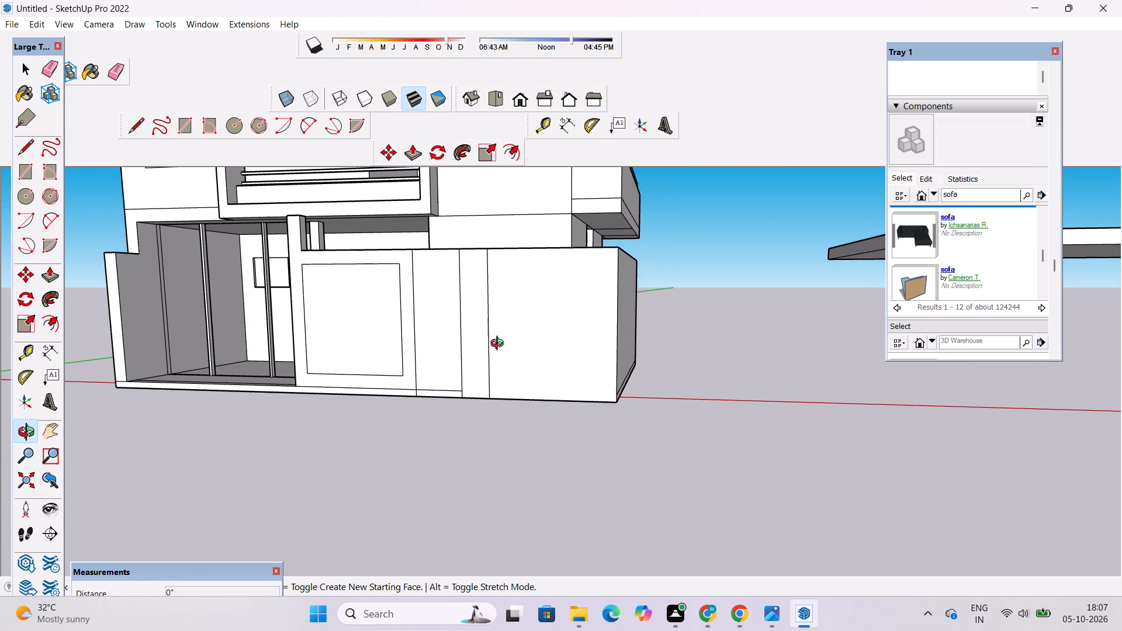
Redo the undone array of vertical strip copies on the front boundary wall.
scroll(465, 346, "up", 3)
left_click_drag(467, 349, 505, 363)
left_click_drag(506, 364, 510, 370)
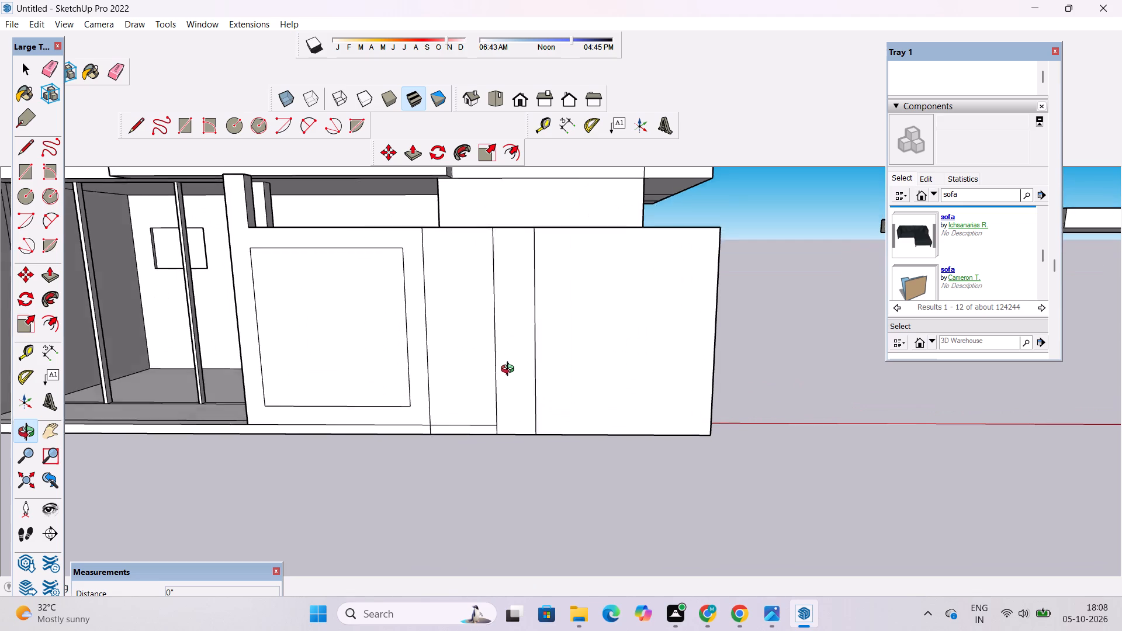
left_click_drag(510, 370, 520, 382)
left_click_drag(521, 381, 494, 382, "shift")
scroll(490, 382, "down", 1)
left_click_drag(490, 382, 477, 394, "shift")
left_click_drag(470, 399, 463, 379, "shift")
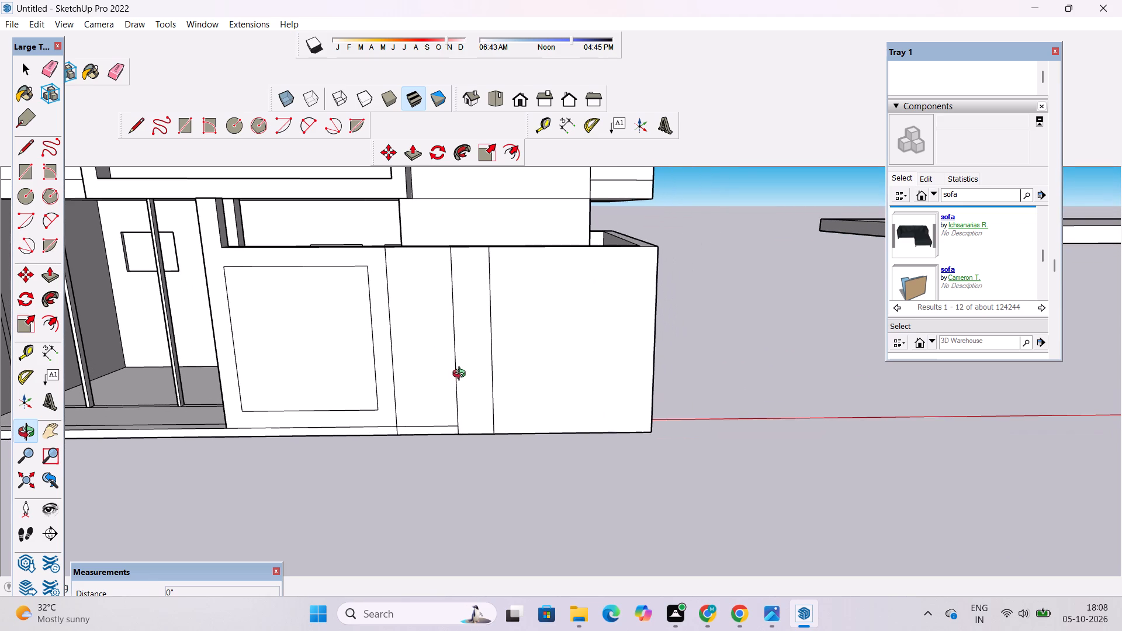
key("ctrl+y")
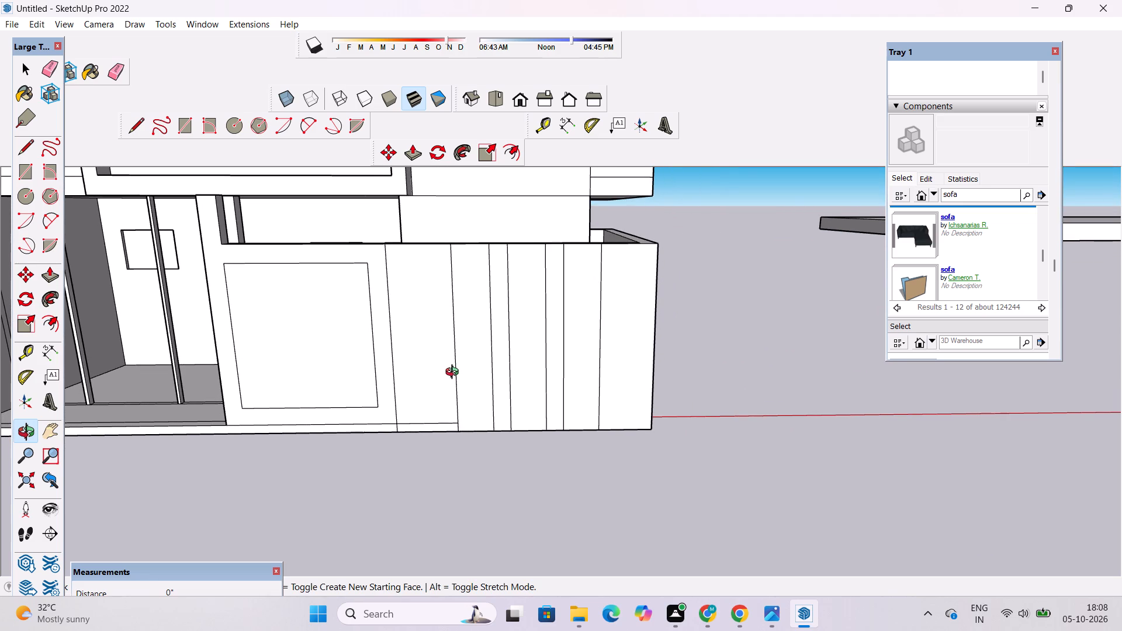
Extrude the three wider vertical strips of the front boundary wall outward by 9".
left_click_drag(461, 361, 510, 383)
key("space")
scroll(490, 285, "up", 5)
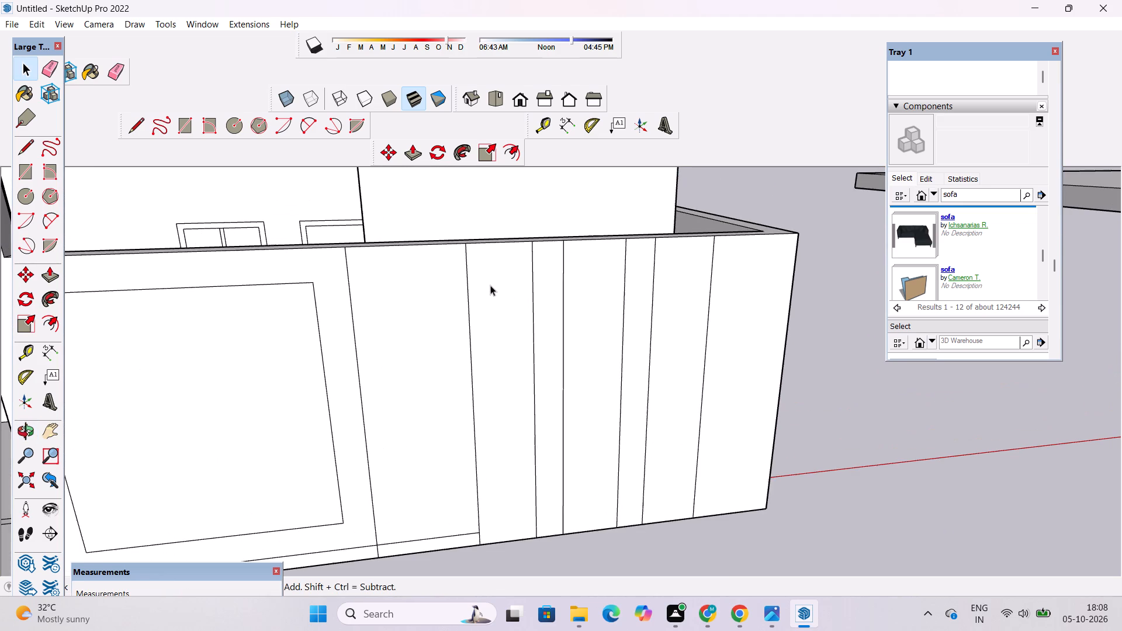
left_click(490, 287)
key("p")
left_click(490, 287)
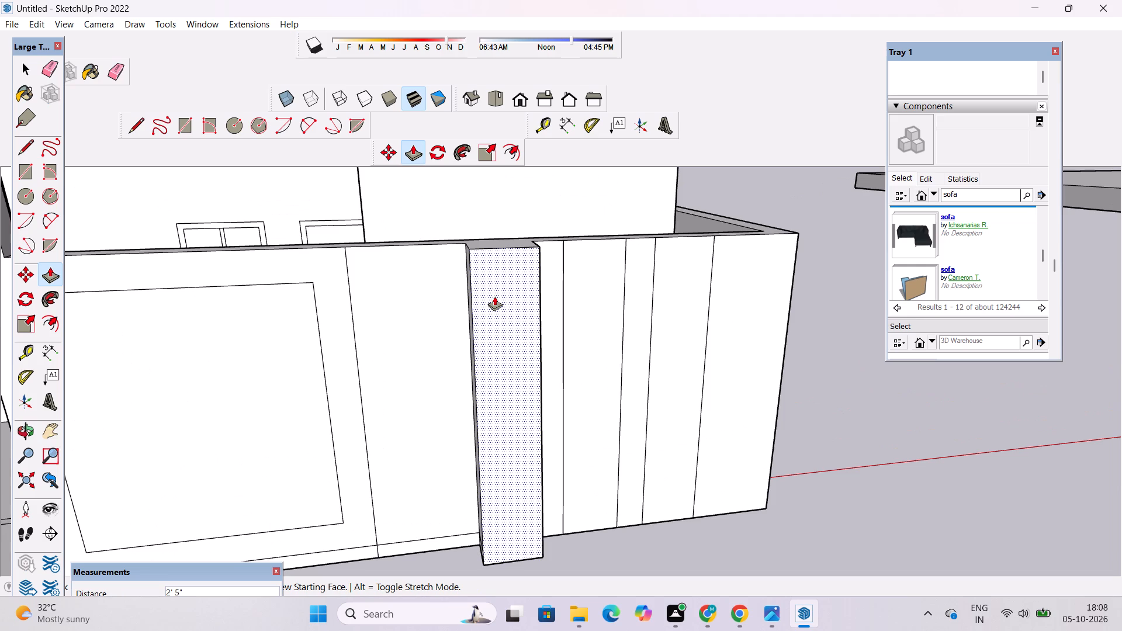
type("9\"")
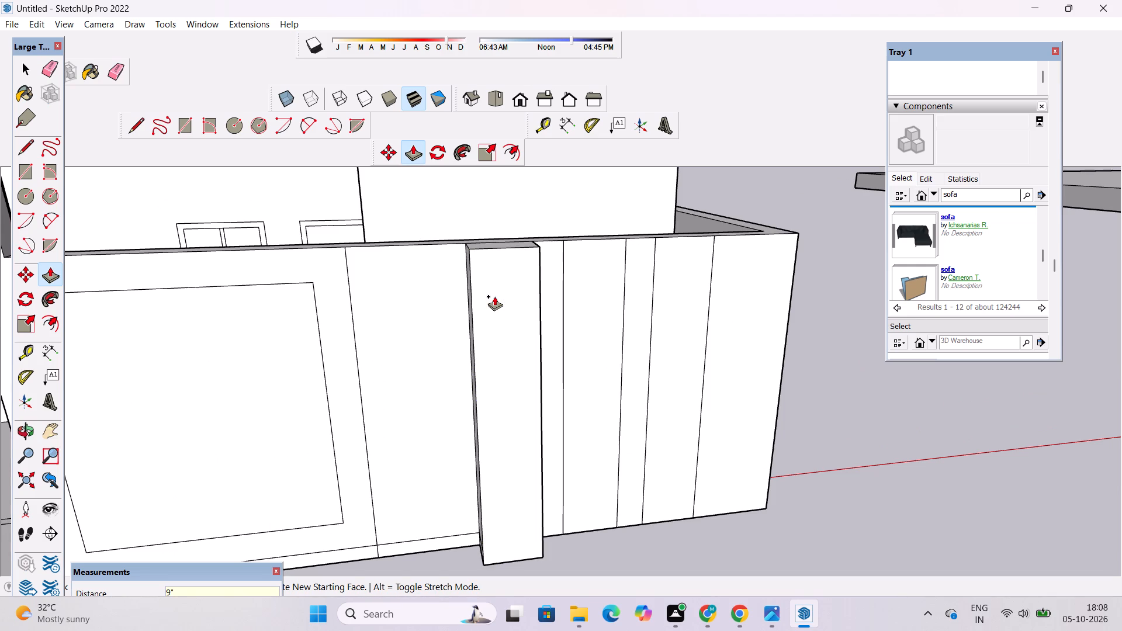
key("Return")
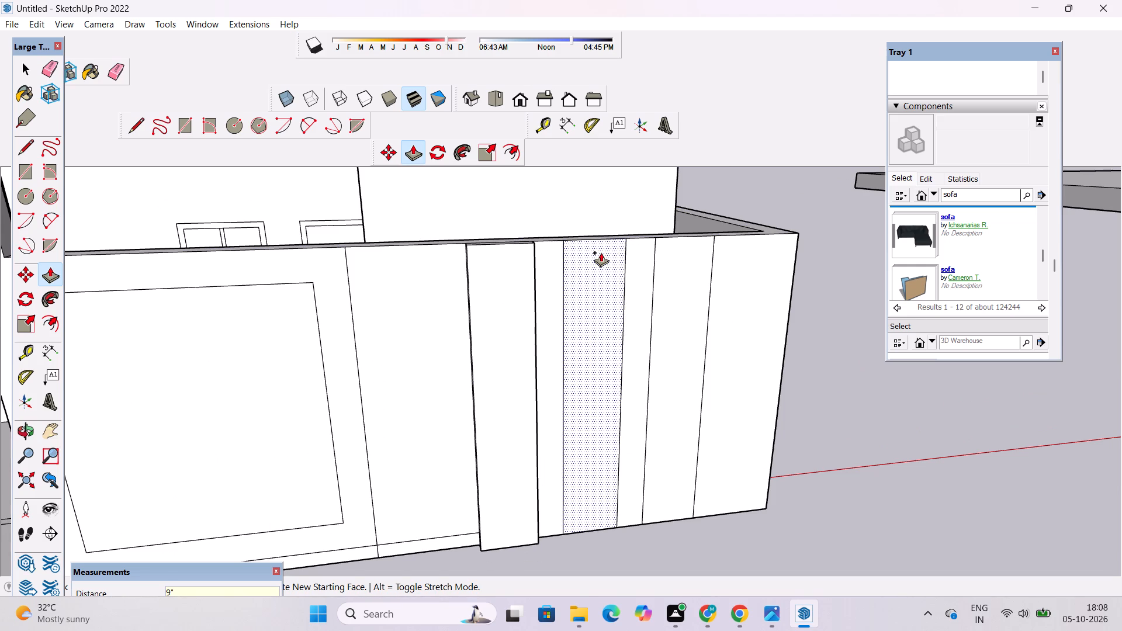
left_click(601, 252)
left_click(497, 318)
left_click(698, 275)
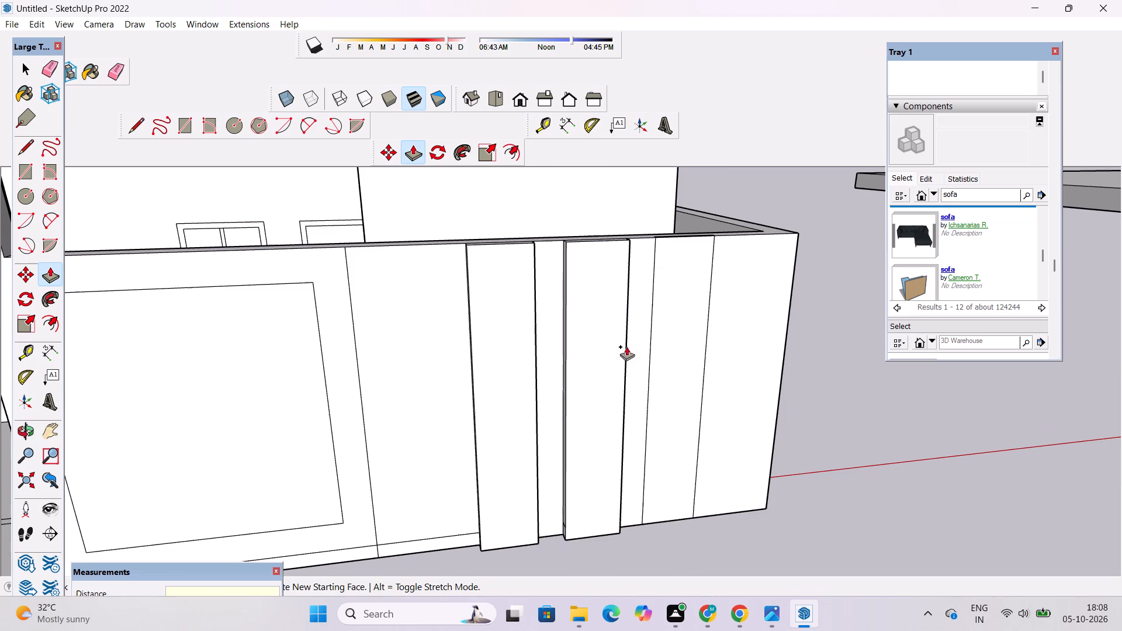
left_click(590, 359)
Examine the extruded wall strips and the house's front elevation, including the upper balcony, from several angles.
key("o")
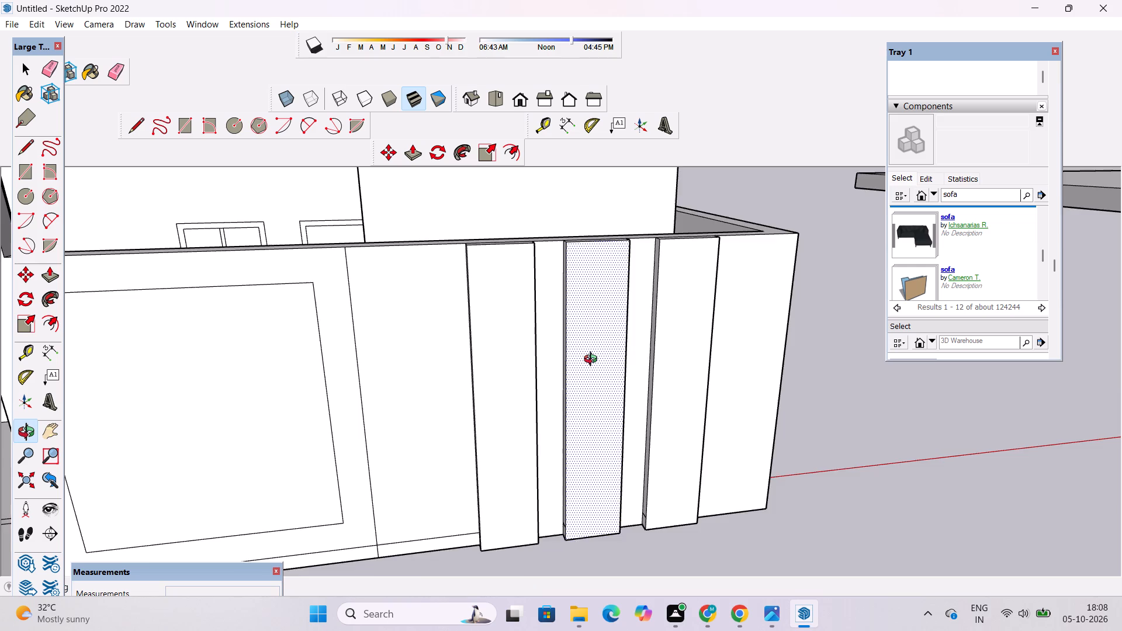
scroll(593, 360, "up", 2)
left_click_drag(604, 365, 488, 431)
scroll(482, 399, "down", 7)
left_click_drag(527, 442, 531, 411)
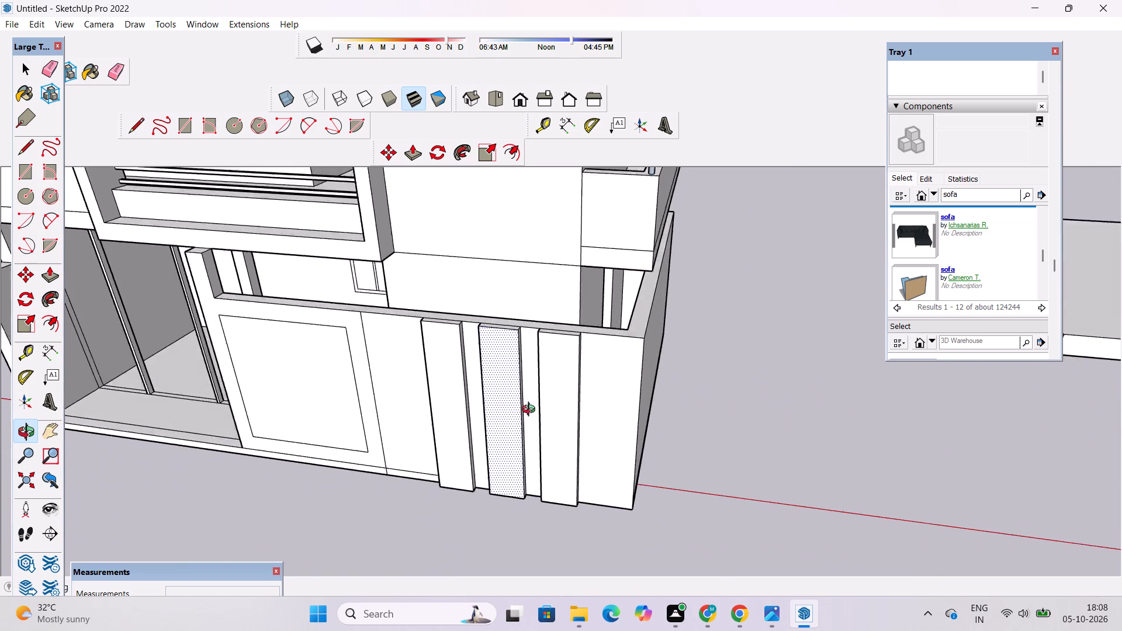
left_click_drag(531, 411, 526, 351)
scroll(526, 355, "down", 2)
left_click_drag(505, 395, 556, 424)
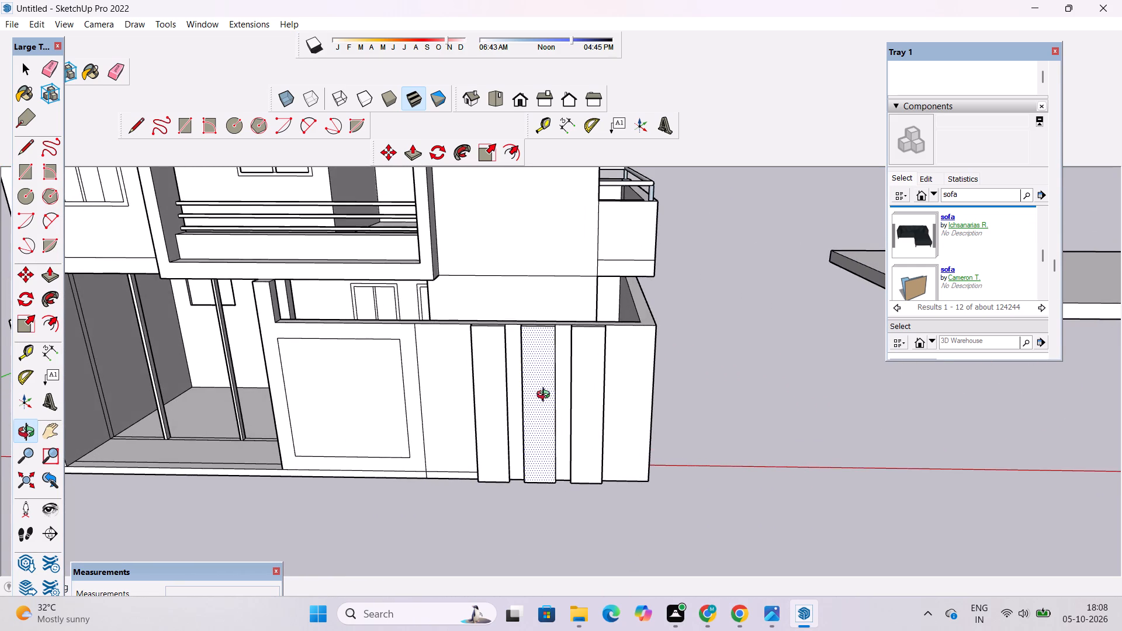
scroll(543, 396, "down", 2)
left_click(565, 379, "shift")
left_click_drag(538, 379, 611, 397)
left_click_drag(611, 397, 607, 455)
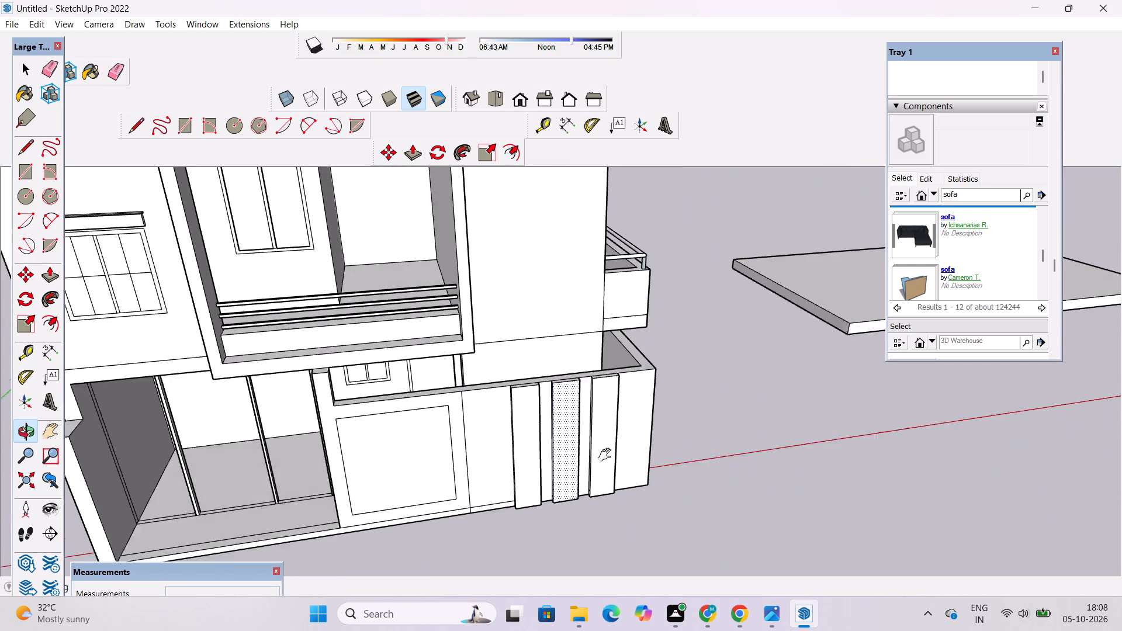
left_click_drag(607, 455, 605, 457)
left_click_drag(639, 425, 520, 386, "shift")
scroll(483, 366, "down", 7)
left_click_drag(429, 375, 791, 450, "shift")
left_click_drag(790, 446, 610, 471, "shift")
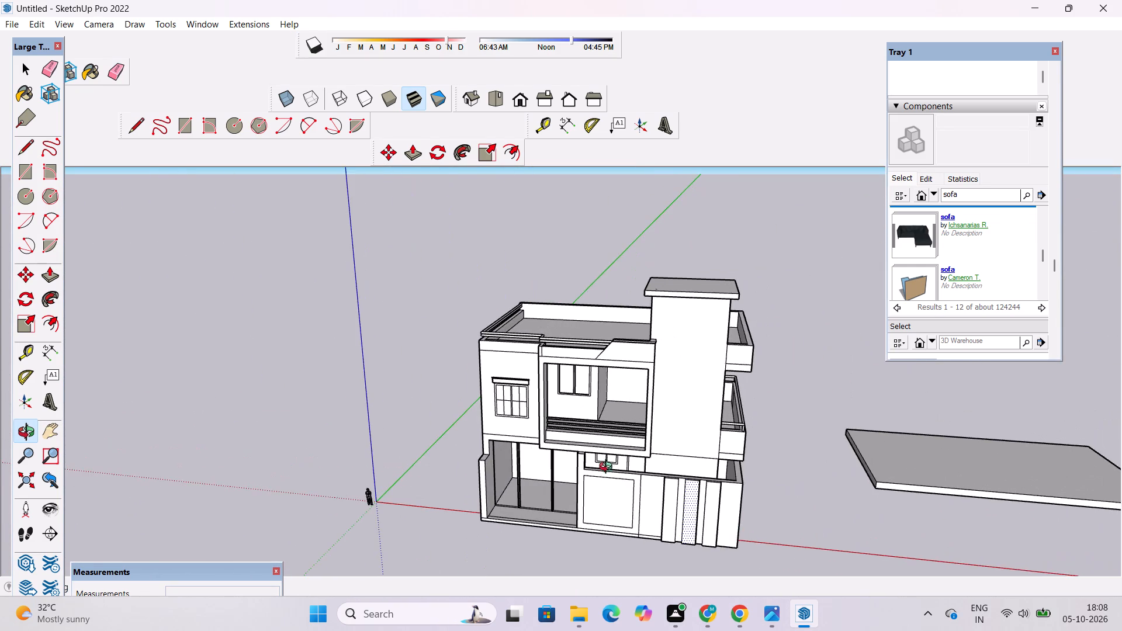
scroll(618, 450, "up", 5)
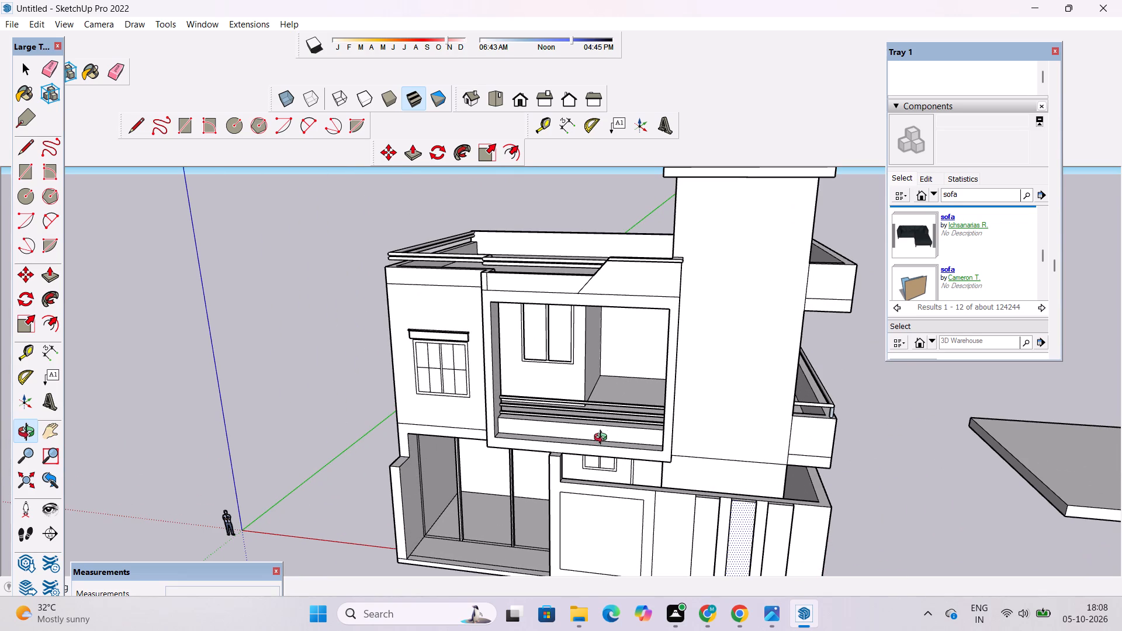
left_click_drag(602, 455, 643, 291)
scroll(615, 320, "up", 3)
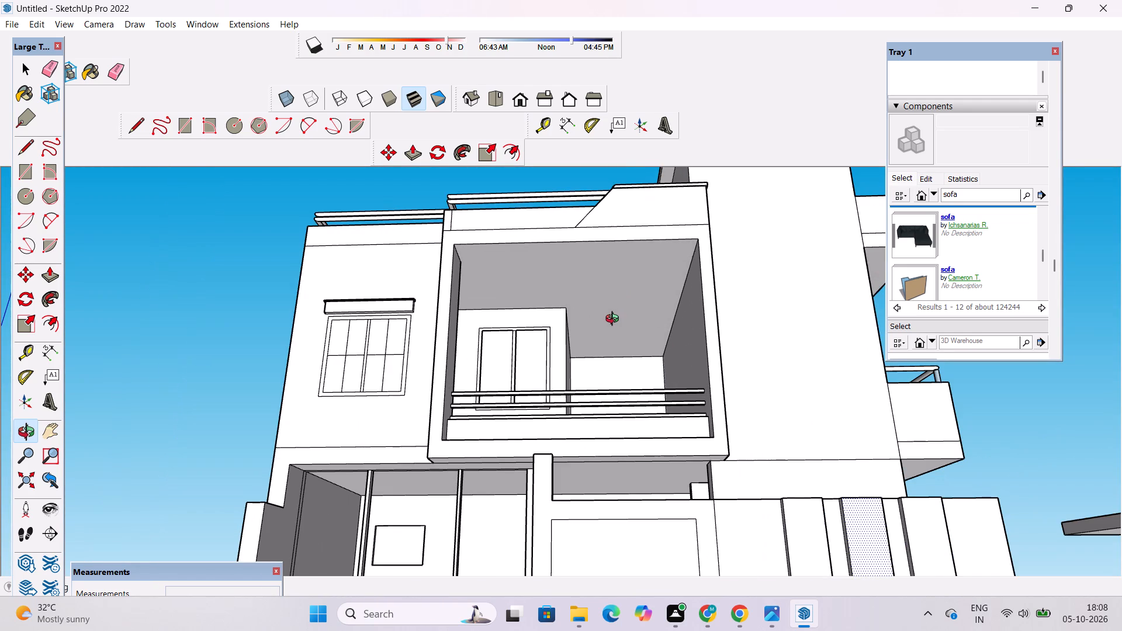
scroll(615, 320, "down", 4)
left_click_drag(615, 320, 611, 289)
left_click_drag(611, 273, 611, 260)
scroll(563, 311, "up", 3)
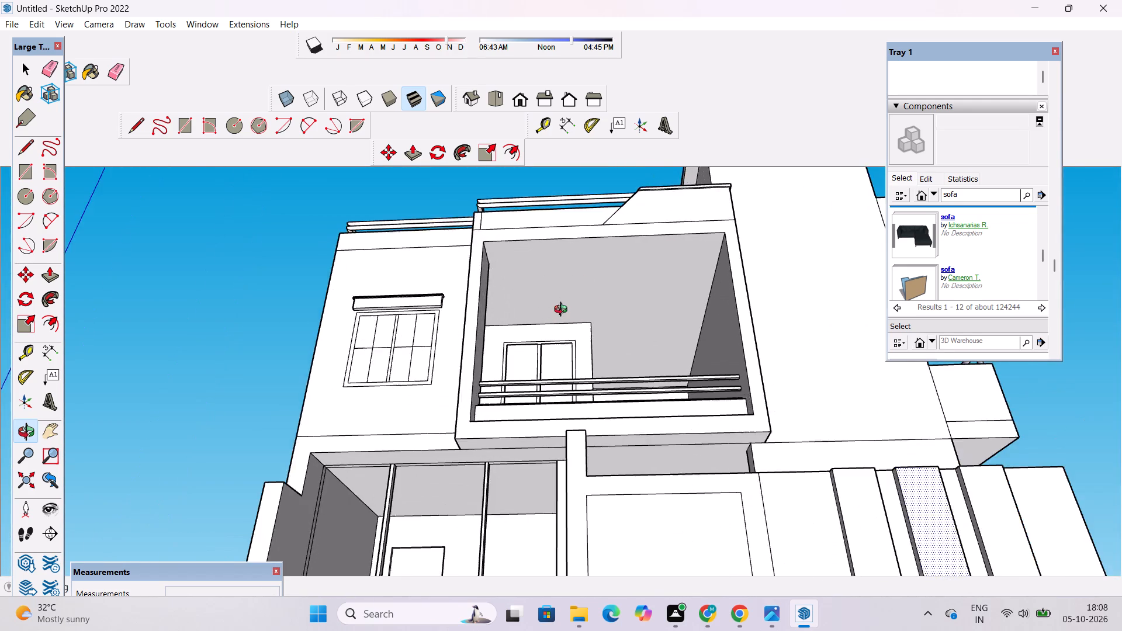
scroll(563, 311, "up", 3)
left_click_drag(563, 343, 569, 390)
left_click_drag(570, 397, 575, 369, "shift")
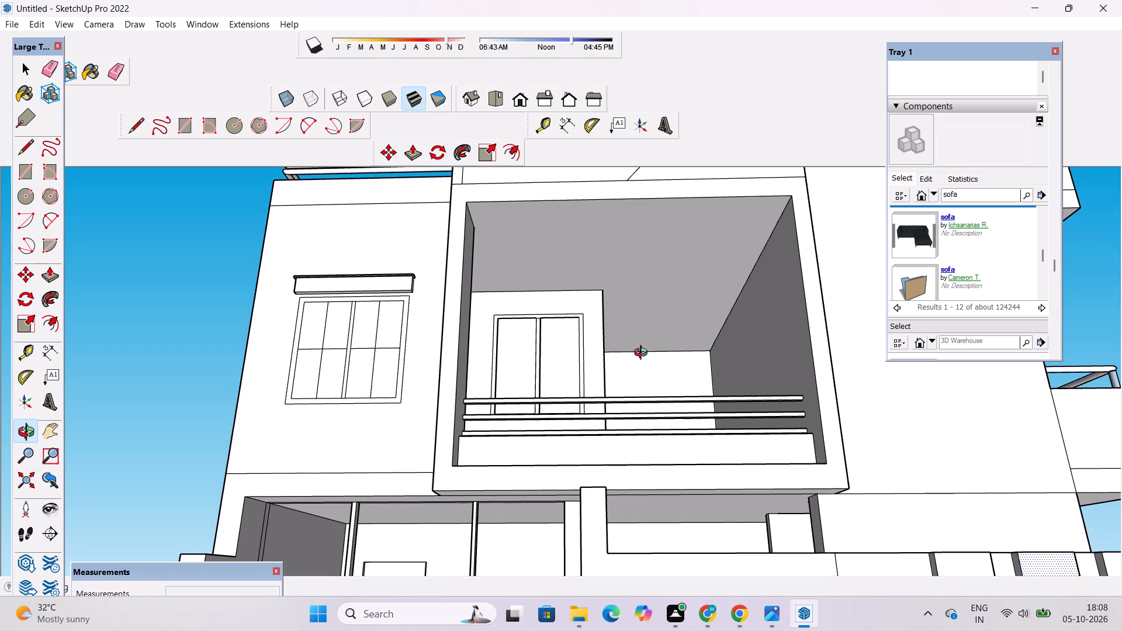
left_click_drag(645, 349, 544, 436, "shift")
scroll(639, 318, "down", 4)
left_click_drag(639, 330, 653, 449, "shift")
Draw a circle of 6" radius on the underside of the tower's roof slab, near the front corner of the terrace-side overhang.
scroll(656, 412, "up", 3)
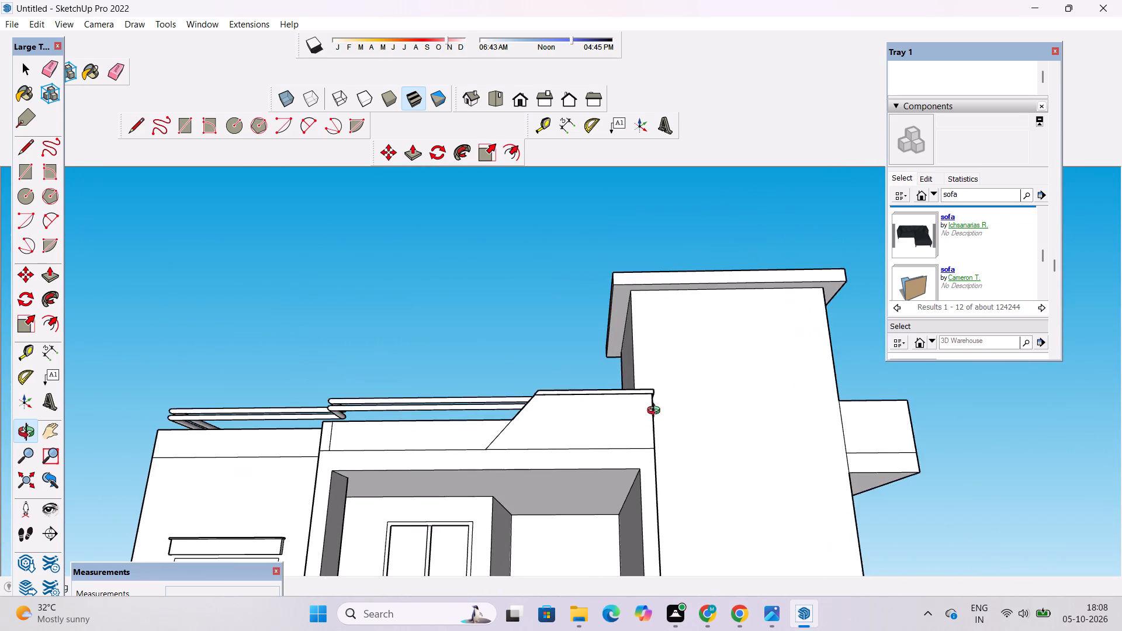
left_click_drag(664, 389, 664, 343)
left_click_drag(655, 362, 653, 315)
scroll(653, 311, "up", 3)
left_click_drag(687, 311, 667, 431, "shift")
scroll(644, 331, "up", 2)
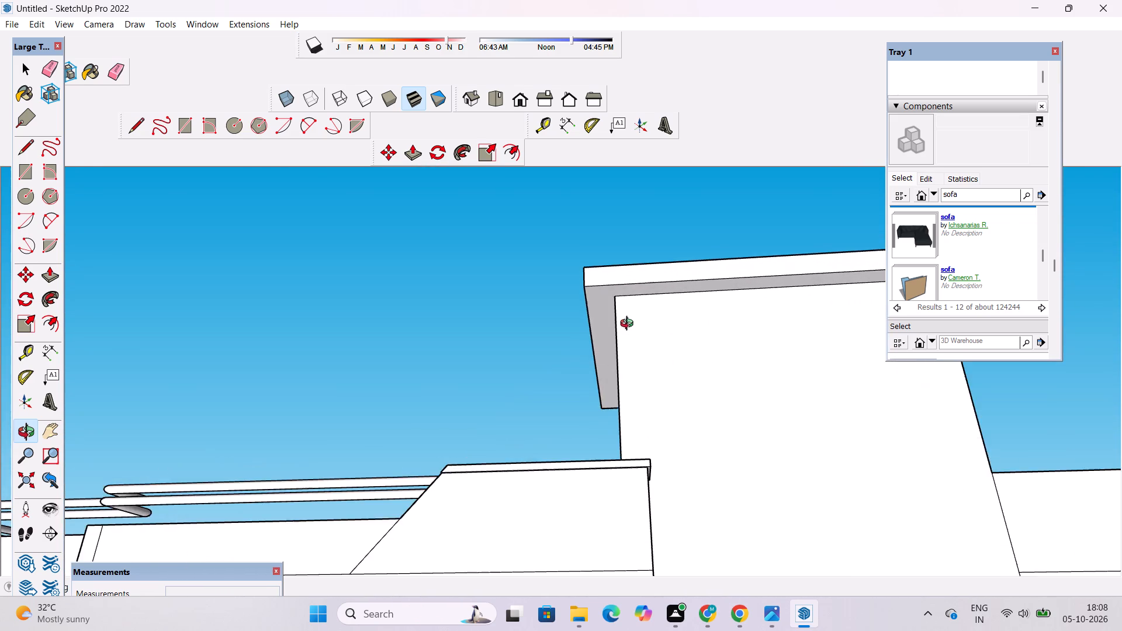
left_click_drag(608, 317, 670, 318, "shift")
scroll(655, 301, "up", 4)
left_click_drag(677, 303, 685, 301)
scroll(667, 325, "up", 1)
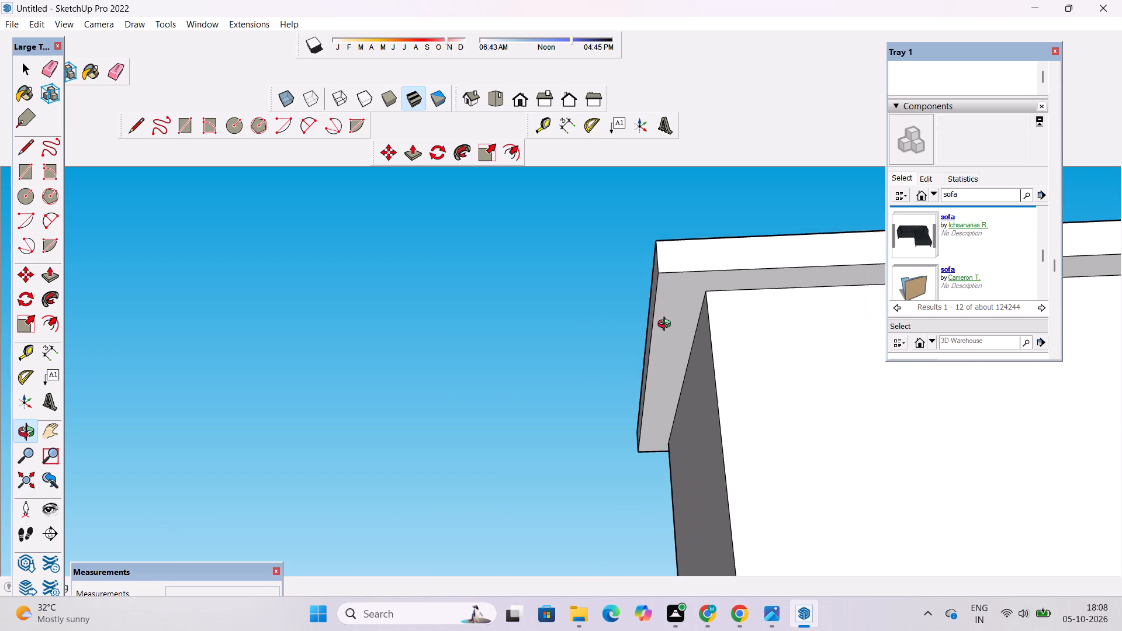
scroll(667, 325, "up", 1)
key("c")
scroll(666, 321, "up", 3)
left_click(683, 299)
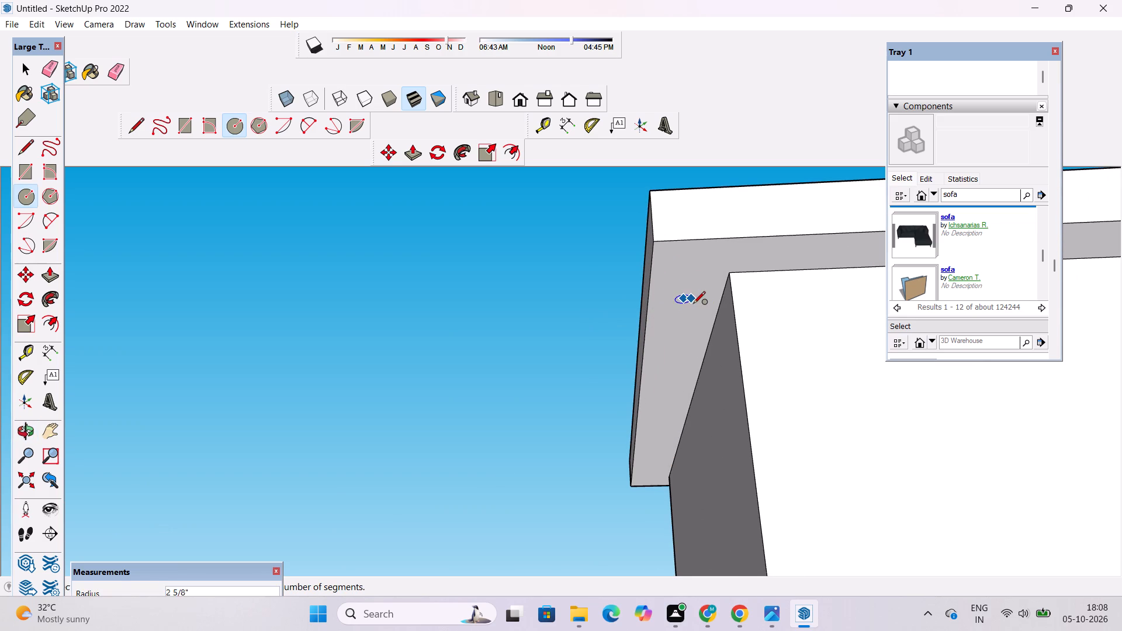
type("6\"")
key("Return")
key("space")
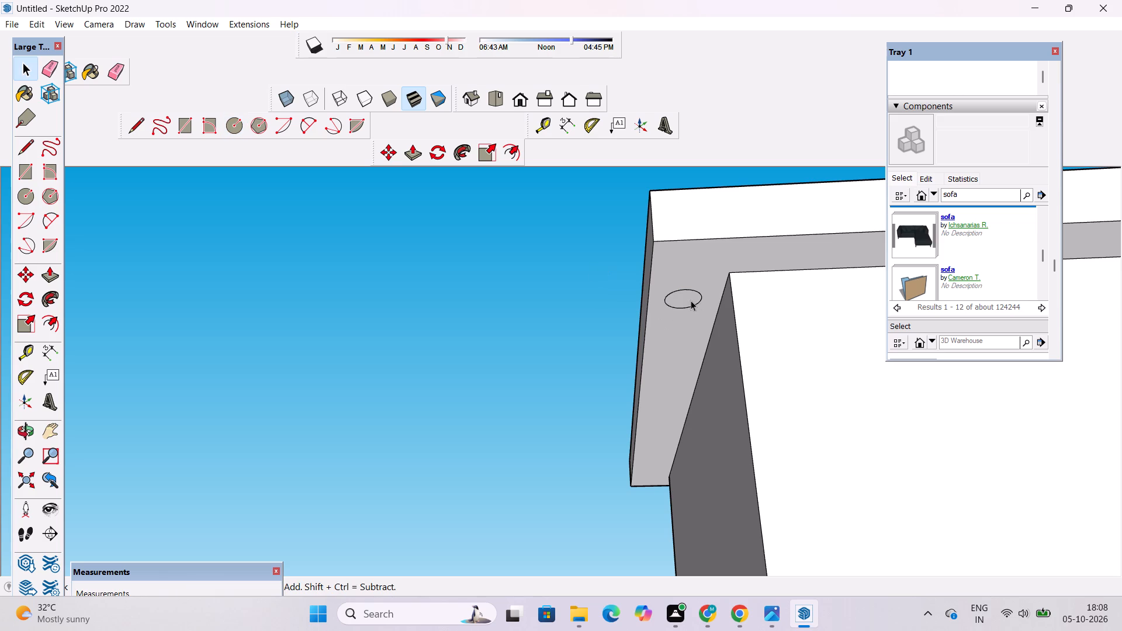
Copy the circle 3' along the overhang toward the rear and repeat it as a *5 array.
double_click(685, 300)
key("m")
scroll(684, 307, "up", 4)
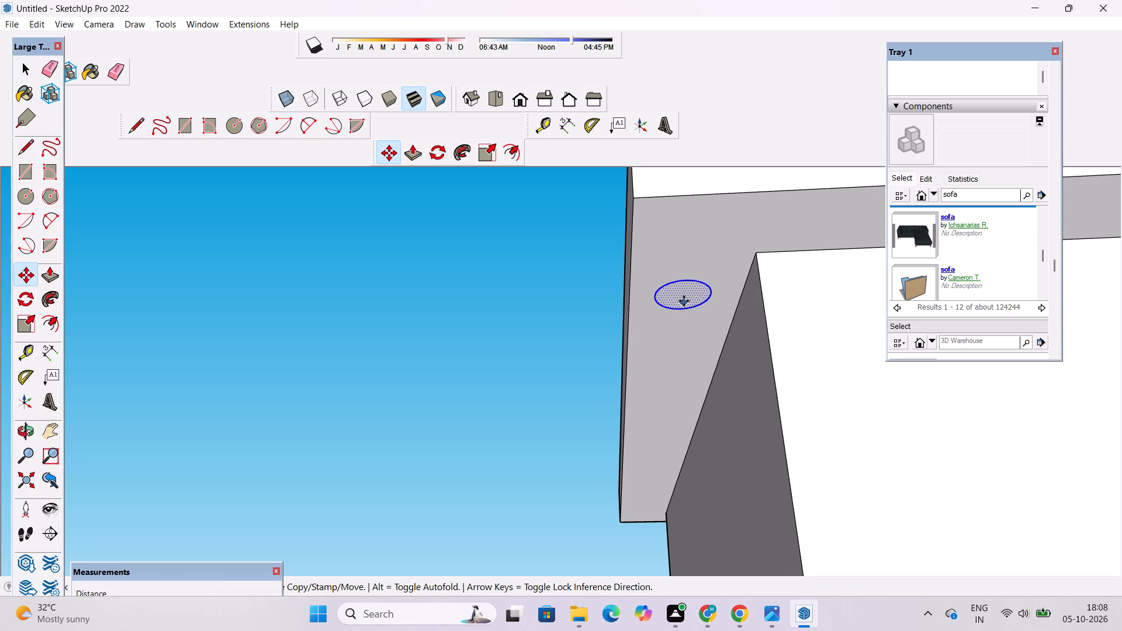
left_click(681, 309)
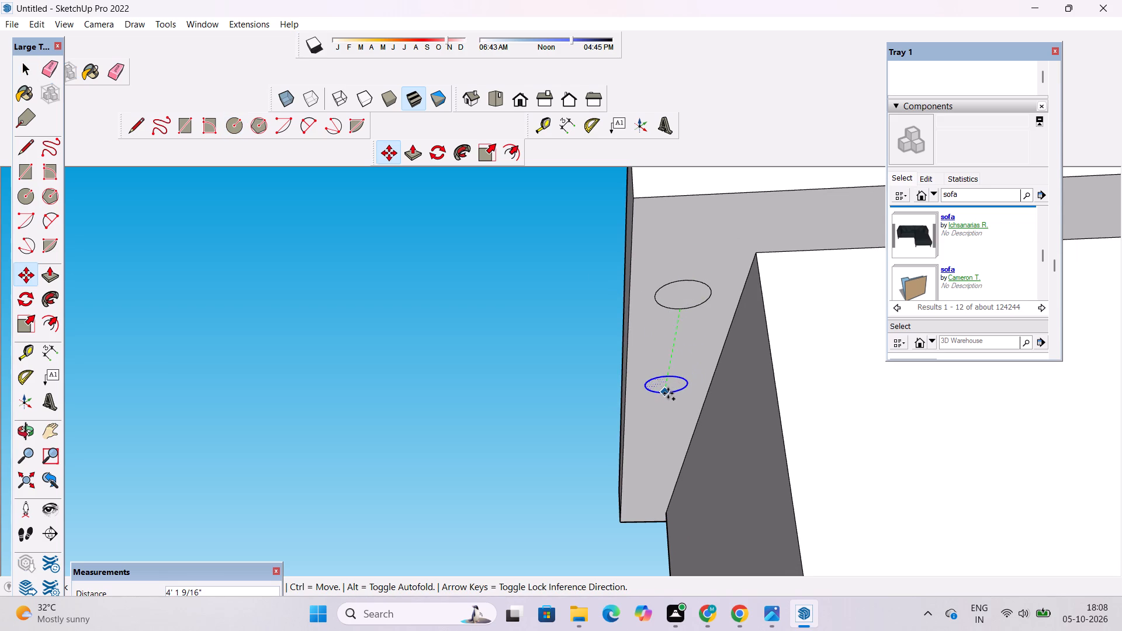
type("3'")
key("Return")
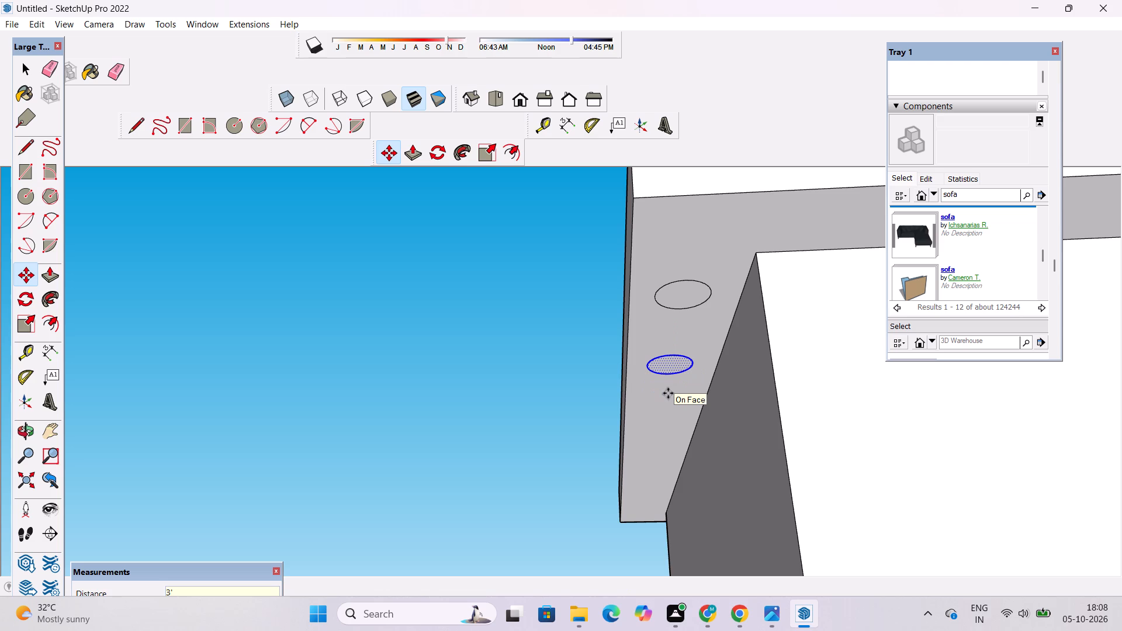
key("asterisk")
key("5")
key("Return")
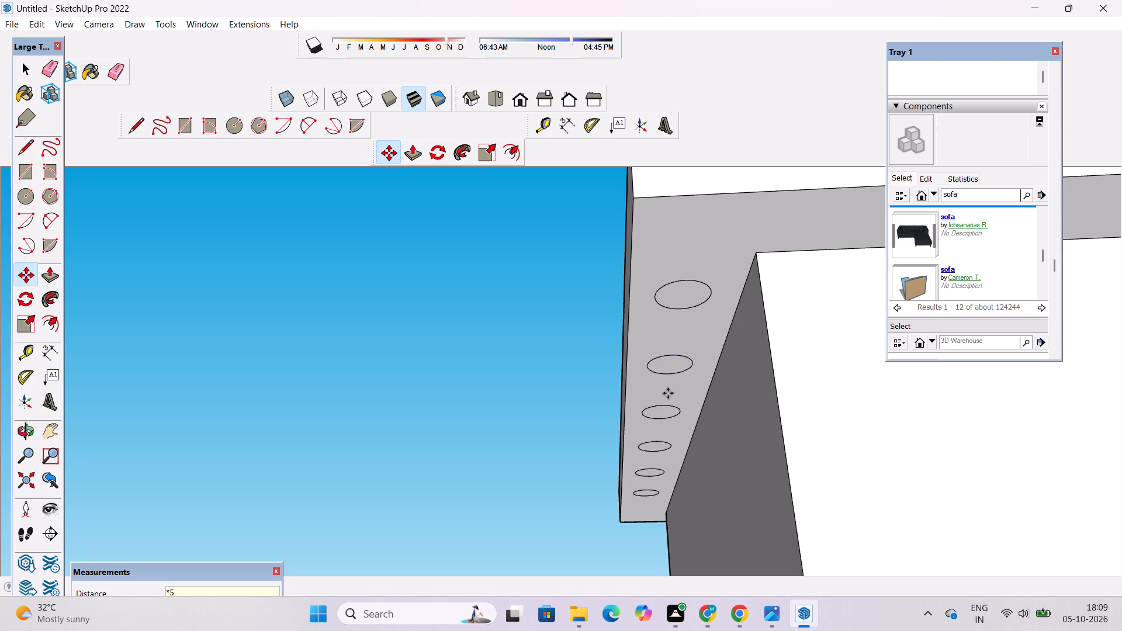
Examine the tower's roof slab and the undersides of its overhangs from all around.
scroll(647, 393, "down", 6)
key("o")
left_click_drag(725, 415, 644, 414)
scroll(649, 391, "down", 6)
left_click_drag(641, 407, 719, 417)
left_click_drag(581, 446, 903, 421)
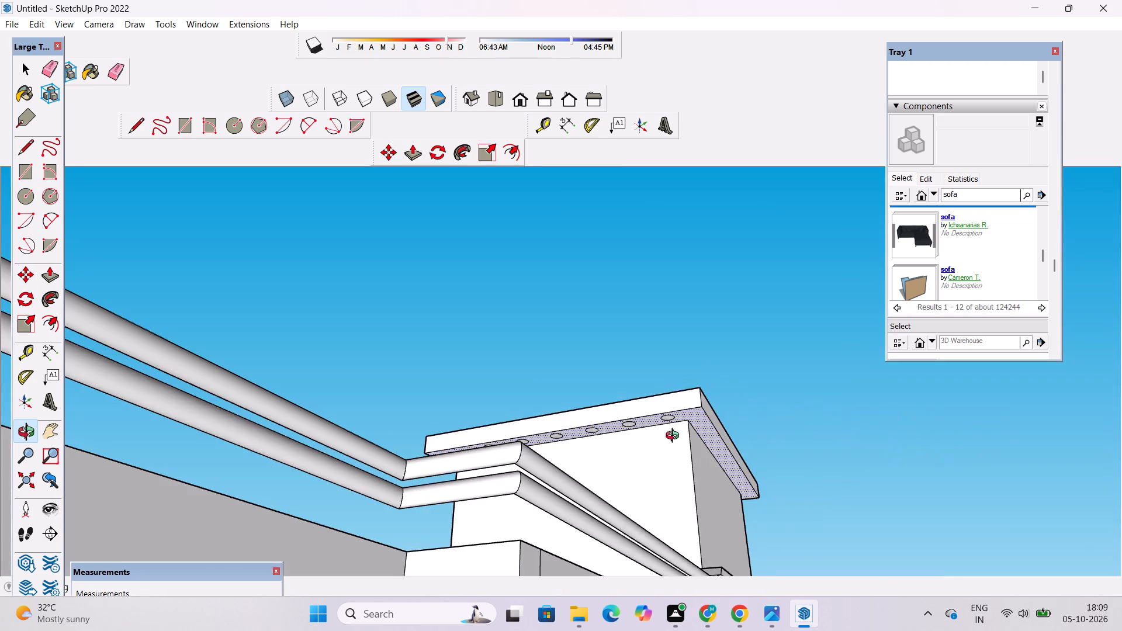
left_click_drag(518, 462, 560, 578)
scroll(463, 379, "up", 3)
left_click_drag(431, 382, 854, 424)
left_click_drag(437, 365, 497, 330)
scroll(501, 336, "down", 3)
left_click_drag(469, 360, 552, 404, "shift")
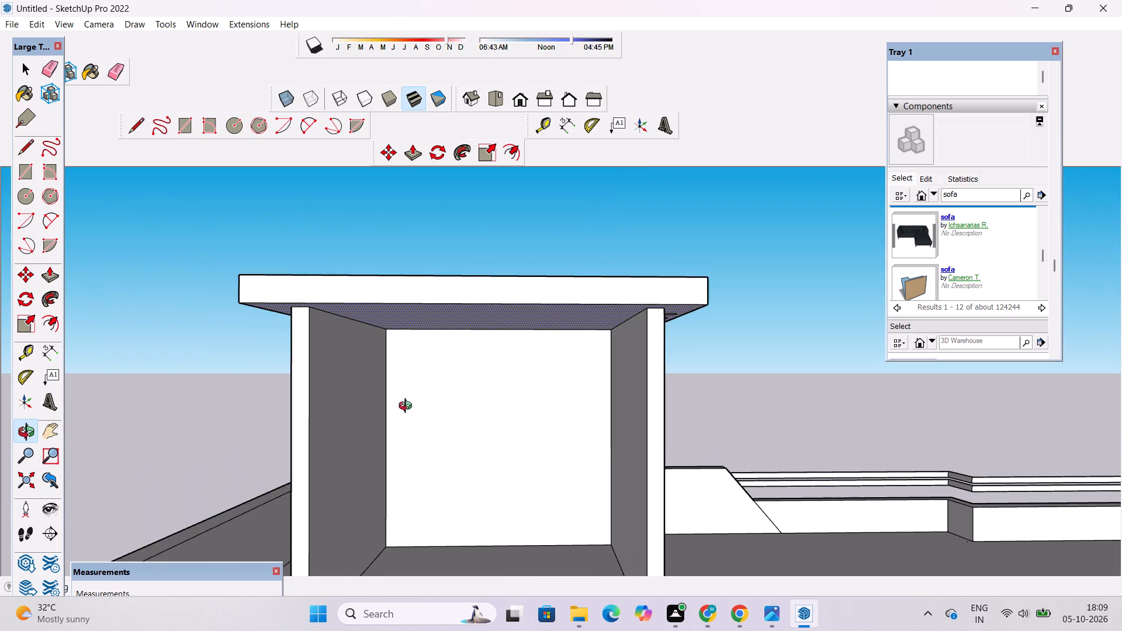
left_click_drag(391, 414, 754, 408)
left_click_drag(754, 408, 545, 462)
left_click_drag(522, 457, 543, 353)
scroll(469, 310, "up", 1)
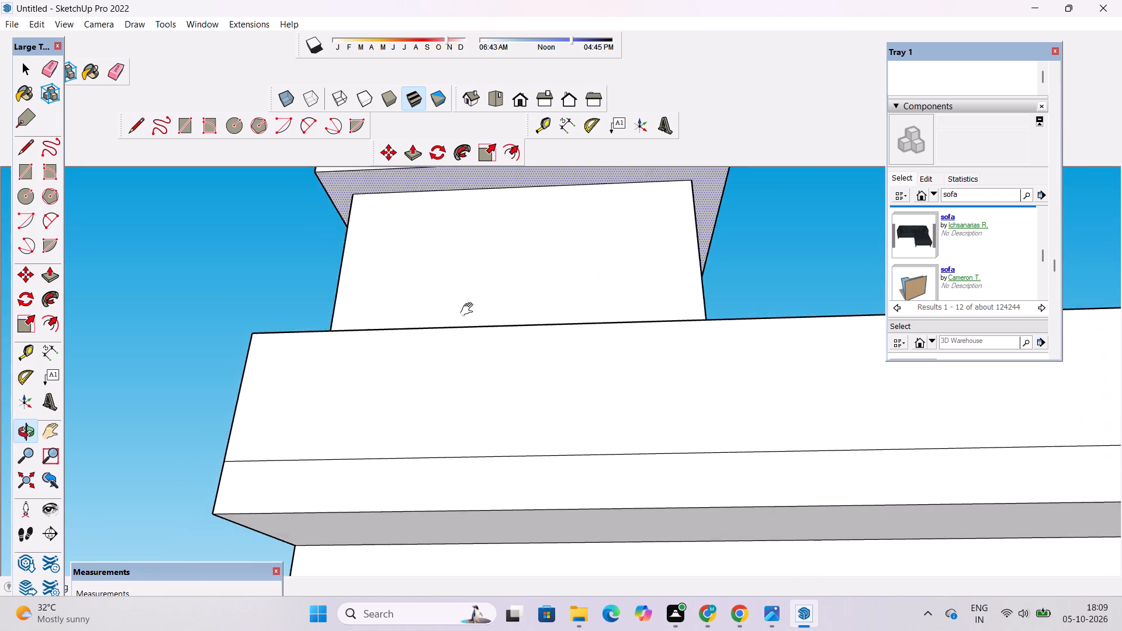
Draw a circle of 6" radius on the underside of the tower's roof slab, near the front corner of the overhang opposite the terrace.
left_click_drag(466, 310, 434, 424, "shift")
left_click_drag(410, 372, 453, 373)
scroll(437, 275, "up", 9)
left_click_drag(434, 276, 428, 294)
left_click(421, 302)
left_click_drag(414, 308, 410, 317, "shift")
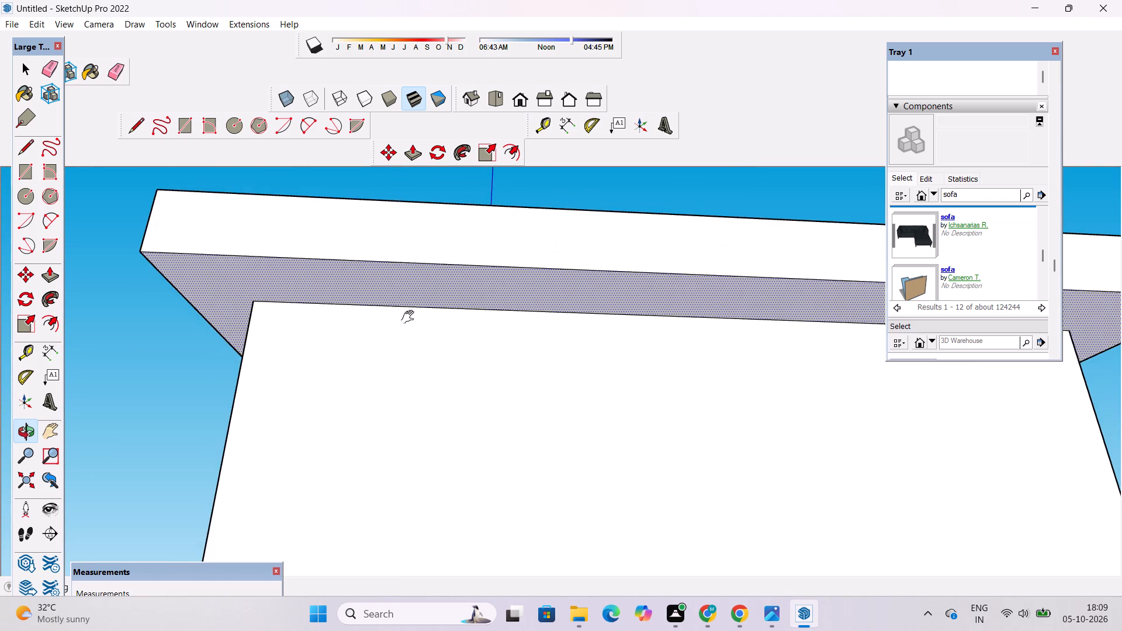
left_click_drag(410, 317, 408, 323, "shift")
key("space")
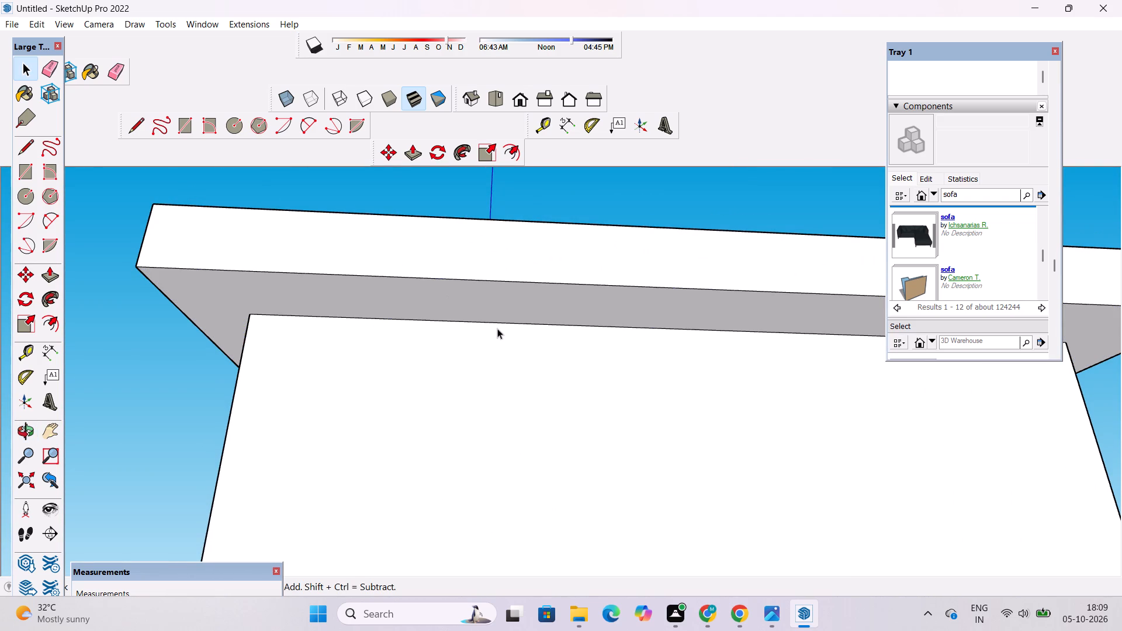
key("o")
left_click_drag(506, 334, 462, 312)
left_click_drag(459, 311, 472, 340, "shift")
left_click_drag(473, 341, 471, 324)
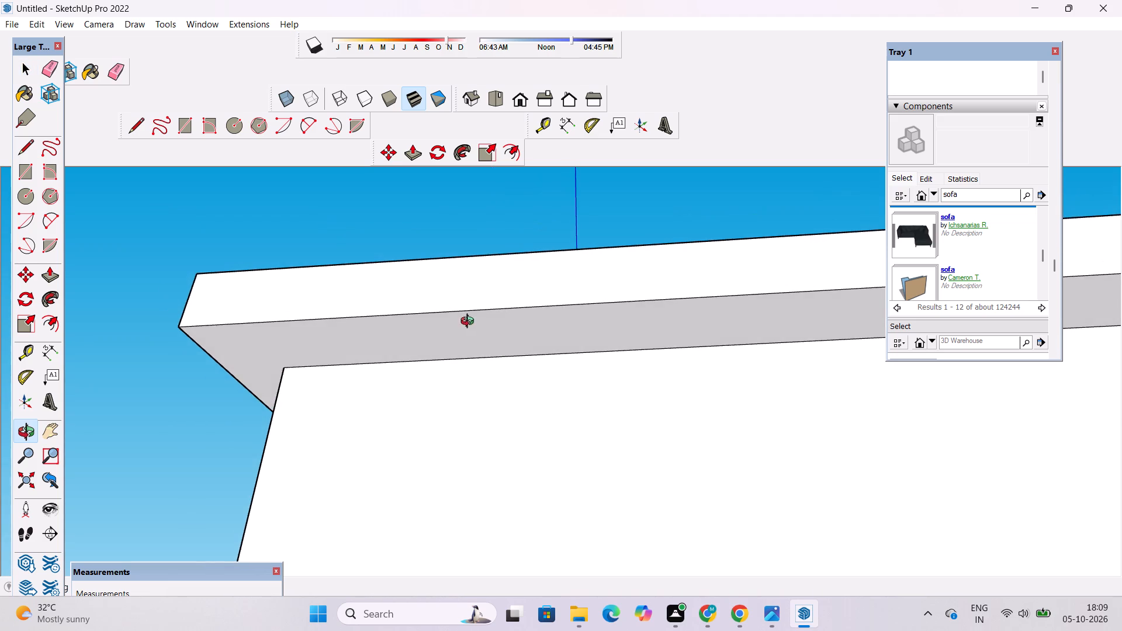
left_click_drag(453, 332, 455, 326)
left_click(452, 327)
key("space")
key("c")
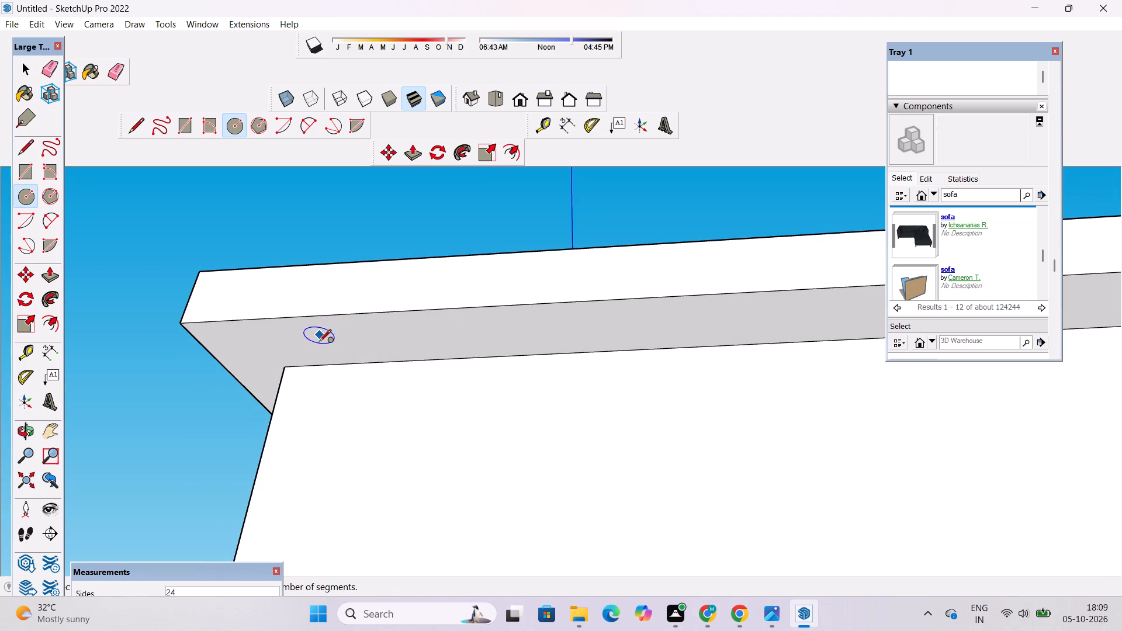
scroll(319, 344, "up", 5)
left_click(318, 346)
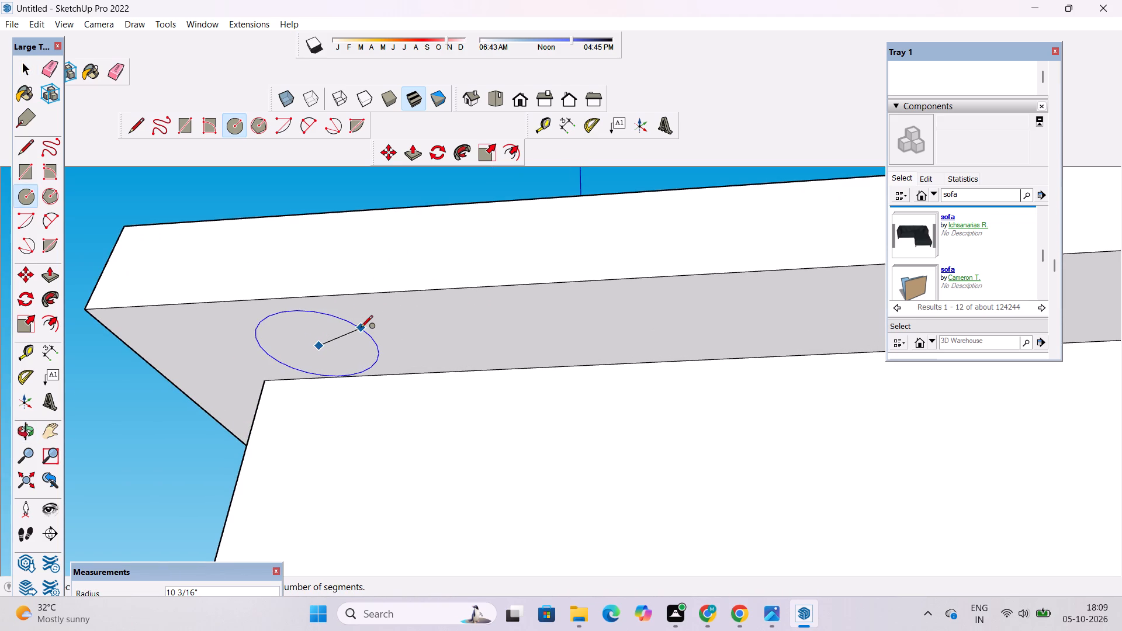
type("6\"")
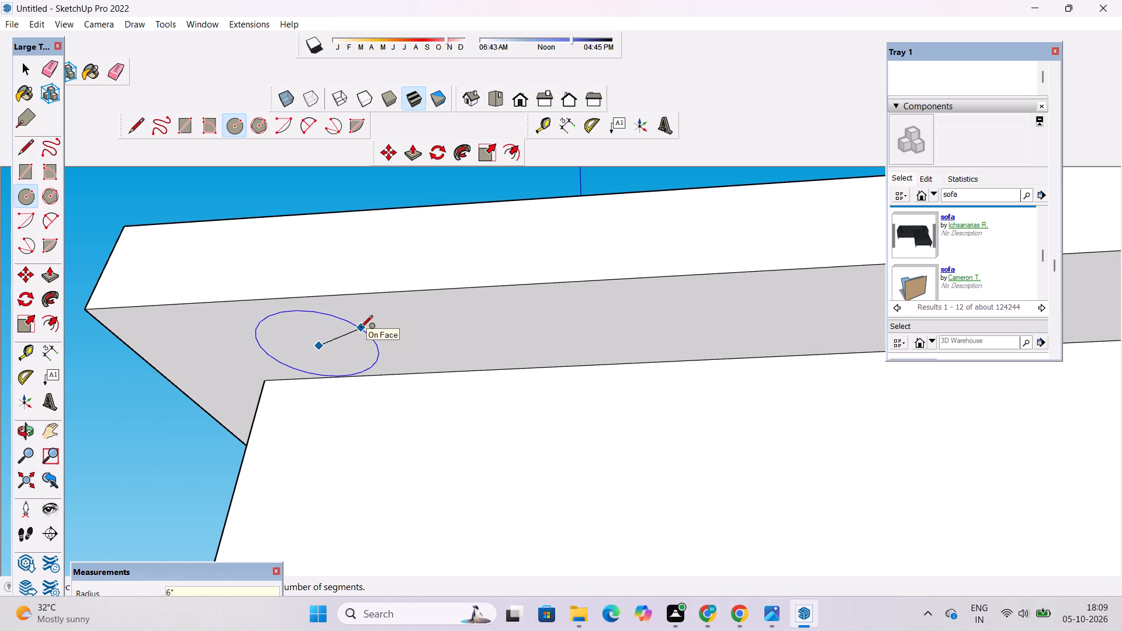
key("Return")
scroll(330, 325, "down", 11)
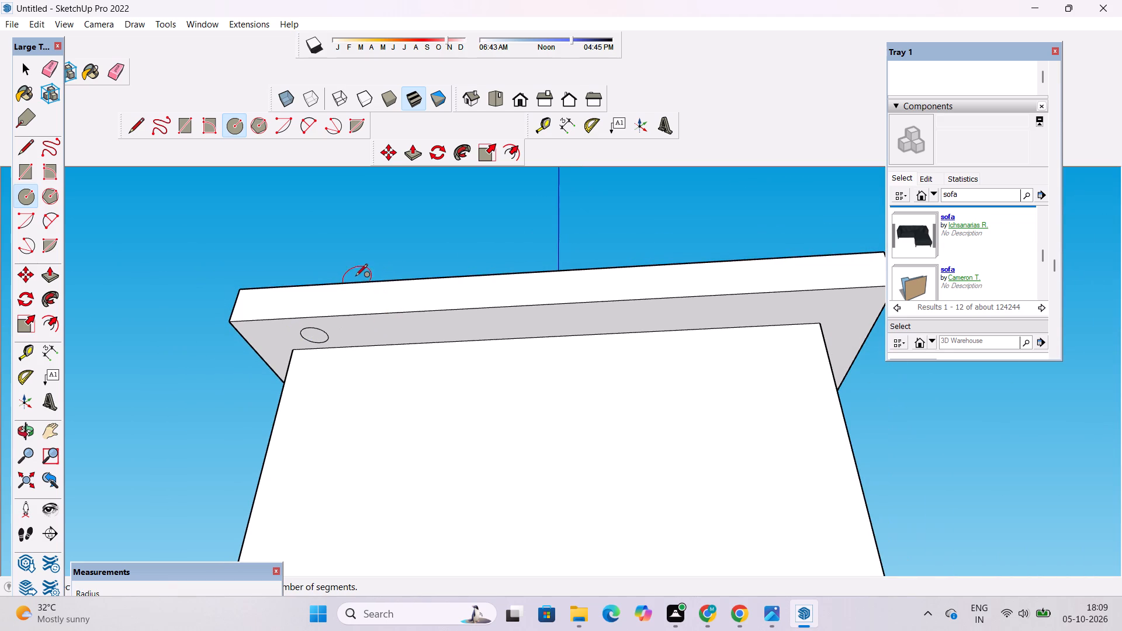
key("space")
Copy the circle 3' along the overhang toward the rear and repeat it as a *5 array.
scroll(527, 311, "up", 5)
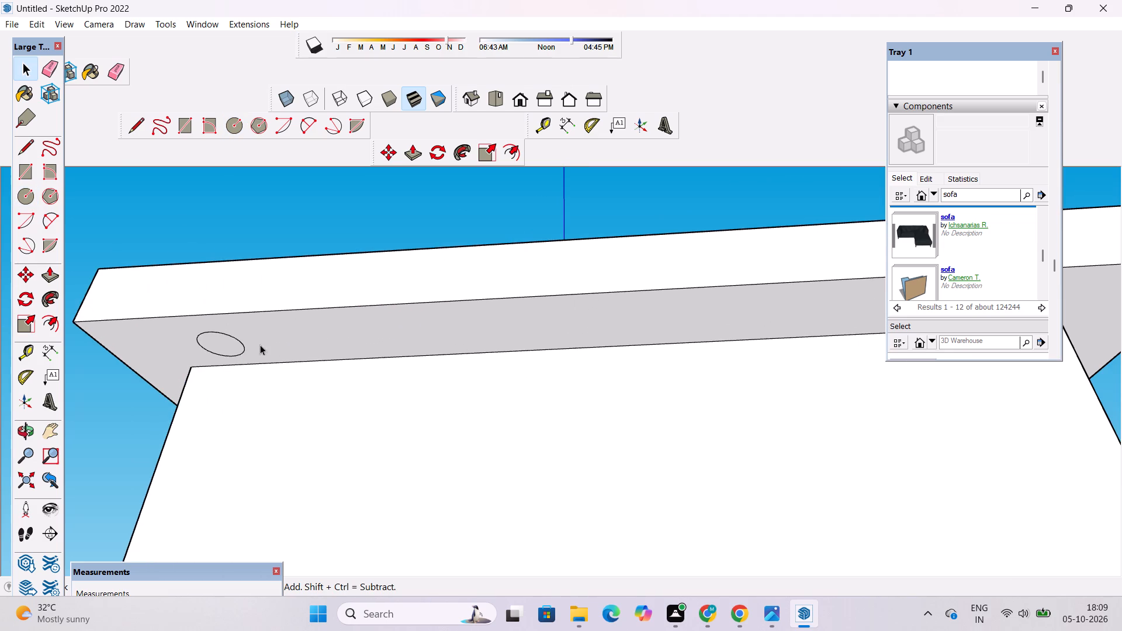
double_click(226, 349)
key("m")
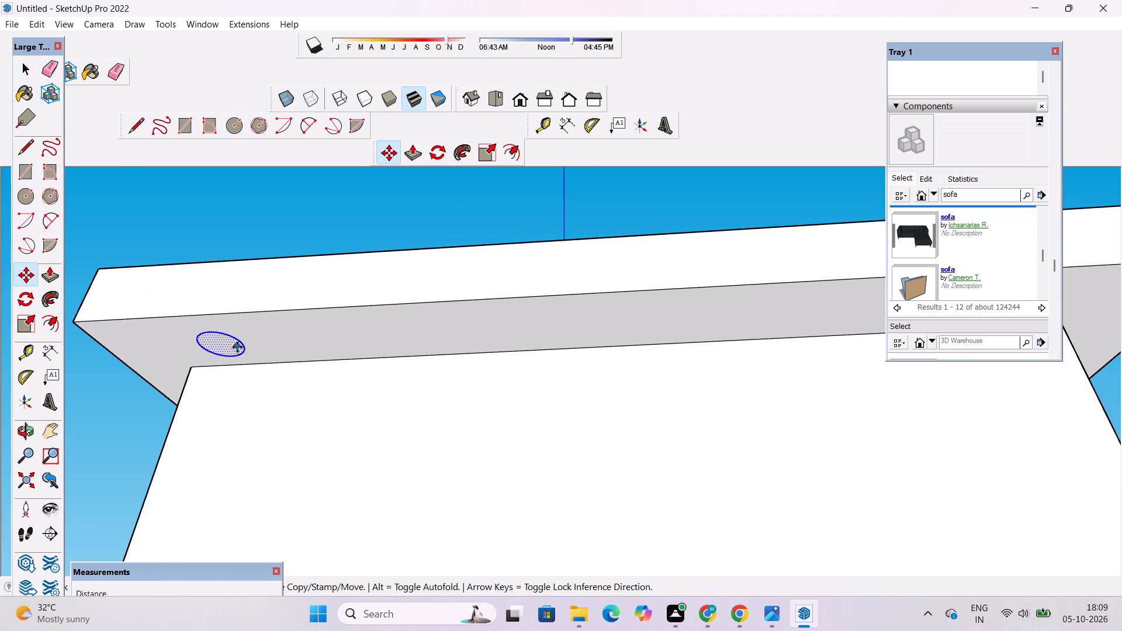
left_click(241, 348)
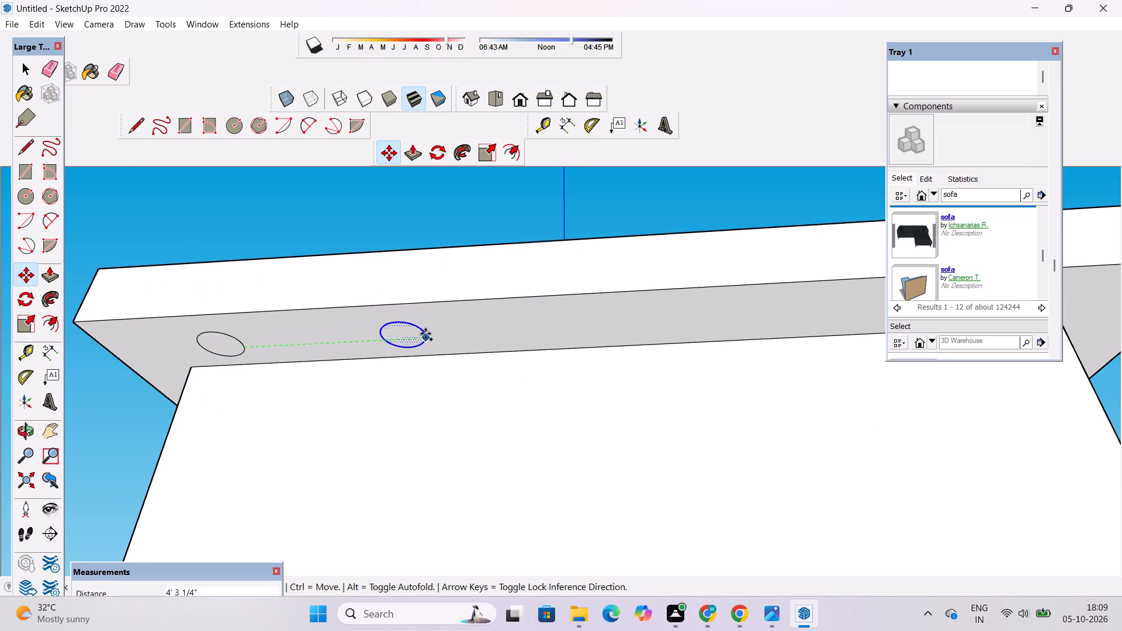
type("3'")
key("Return")
key("asterisk")
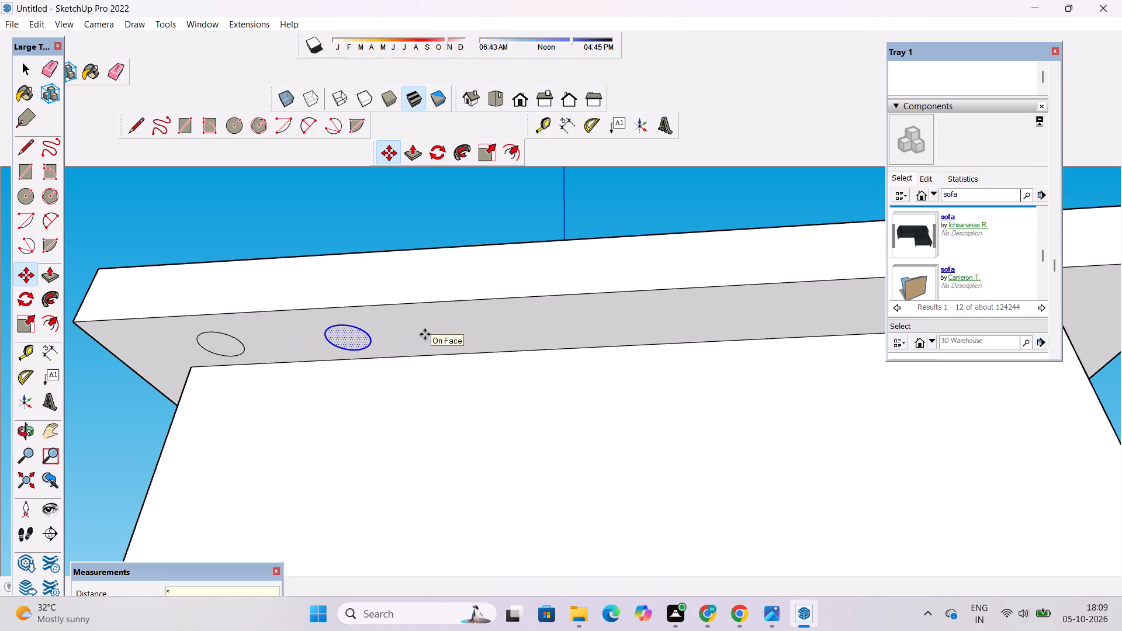
key("5")
key("Return")
scroll(265, 342, "down", 6)
key("space")
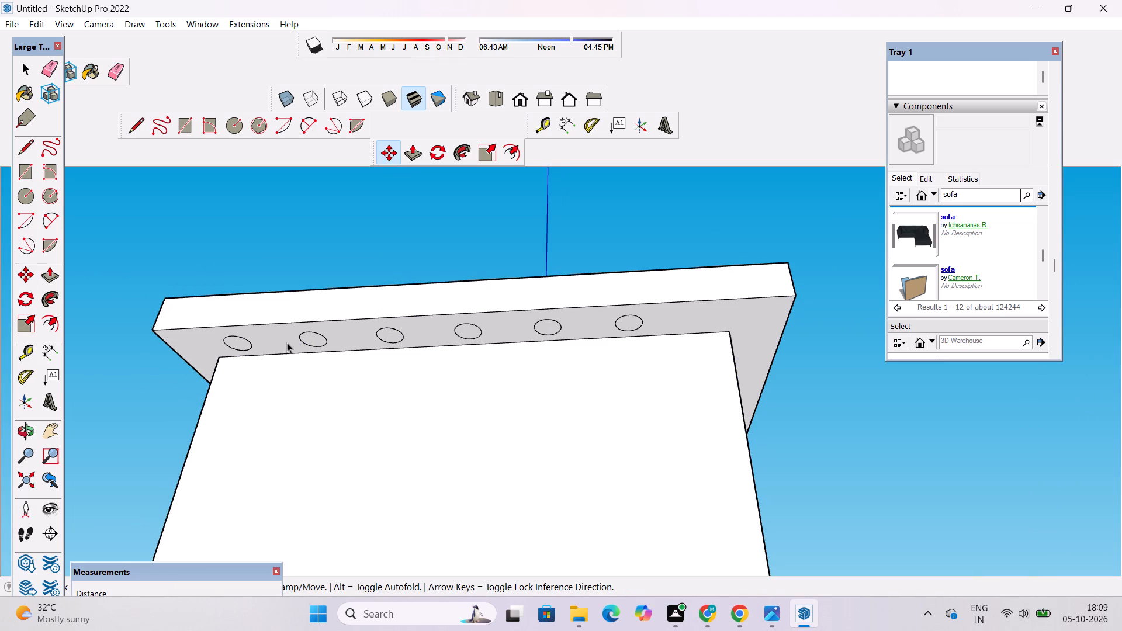
Draw a circle of 4" radius on the underside of the tower roof's front overhang, inward from one end.
key("o")
left_click_drag(510, 344, 749, 417)
left_click_drag(300, 394, 394, 379)
left_click_drag(381, 401, 455, 398)
left_click_drag(399, 398, 458, 412, "shift")
left_click_drag(450, 417, 448, 337)
left_click_drag(448, 337, 451, 352, "shift")
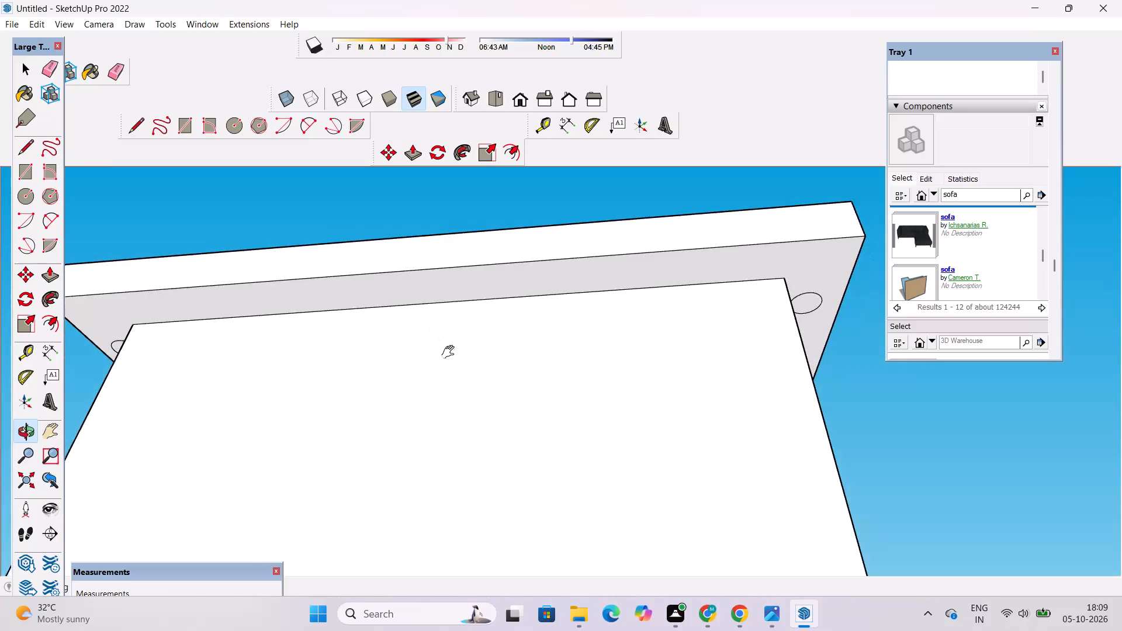
left_click_drag(451, 352, 452, 361, "shift")
scroll(411, 323, "up", 2)
left_click_drag(395, 321, 431, 324)
left_click_drag(432, 328, 434, 337)
scroll(434, 337, "down", 4)
left_click_drag(457, 344, 445, 345)
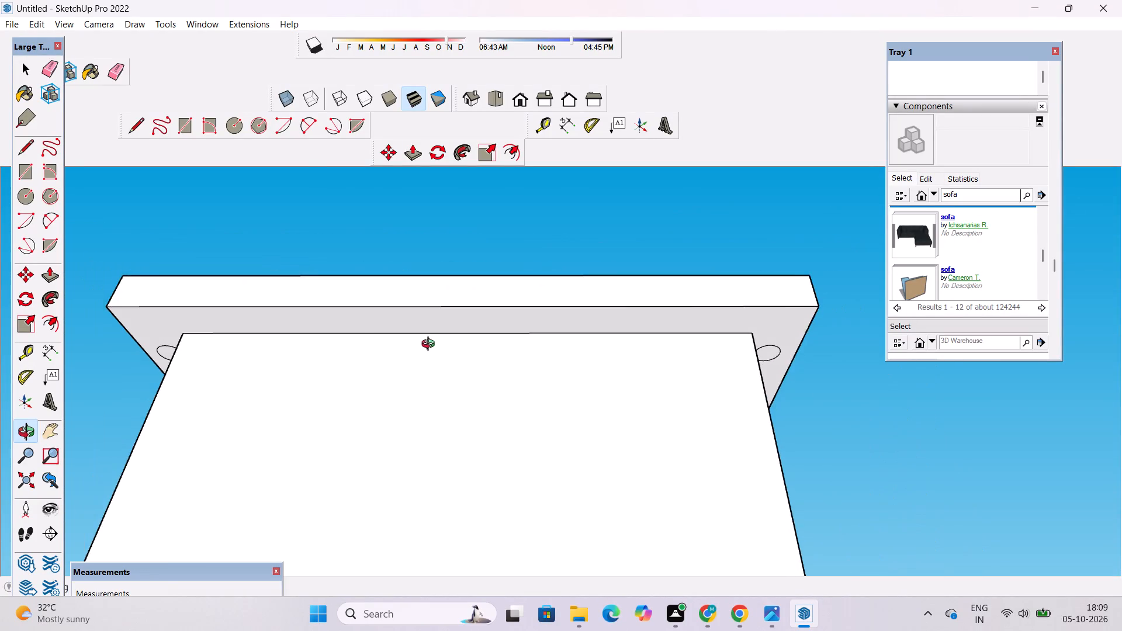
left_click_drag(430, 345, 450, 346, "shift")
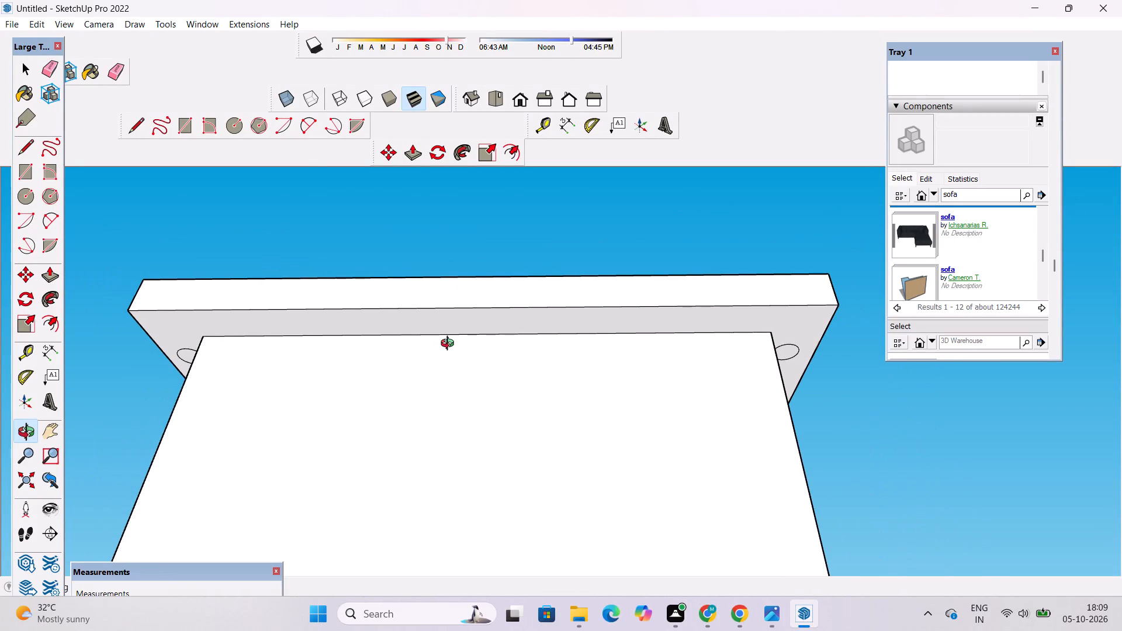
left_click_drag(439, 341, 449, 374, "shift")
left_click_drag(449, 374, 448, 353)
scroll(445, 348, "up", 4)
left_click_drag(445, 348, 456, 362, "shift")
scroll(470, 359, "down", 3)
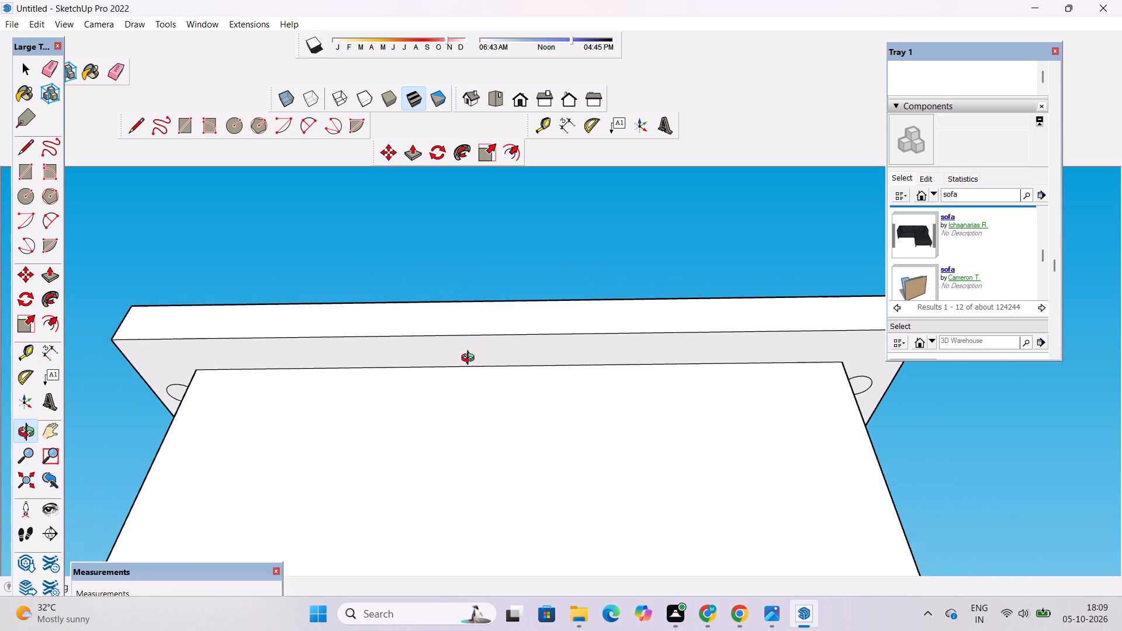
key("c")
scroll(363, 351, "up", 3)
left_click(330, 358)
scroll(332, 358, "down", 4)
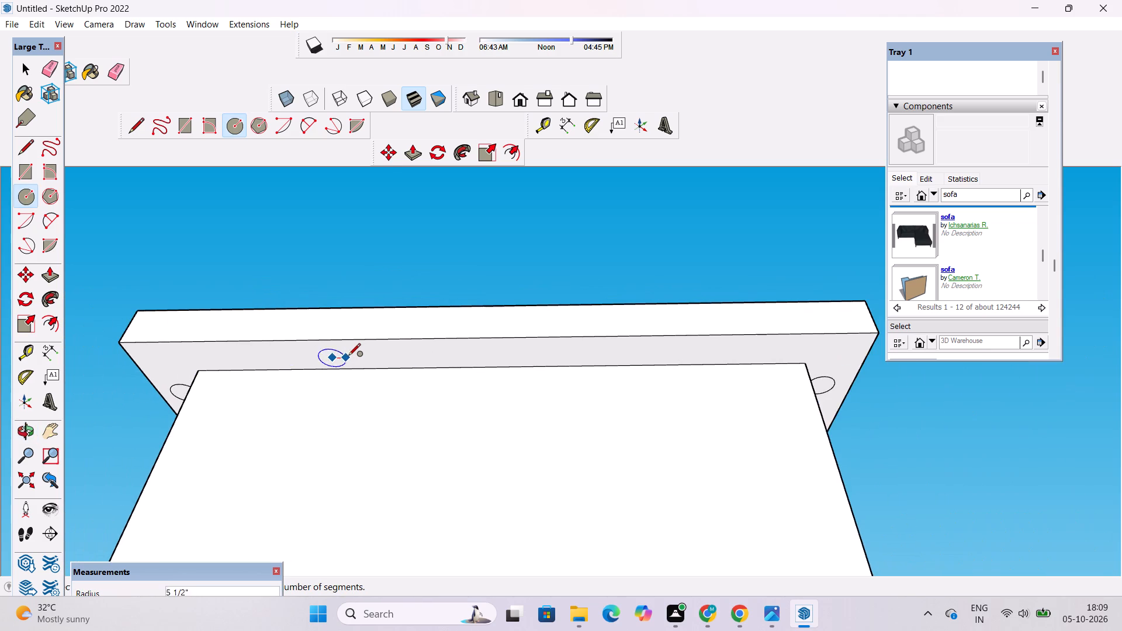
type("4\"")
key("Return")
key("space")
Copy the 4" circle 5' along the front overhang and repeat it as a *2 array.
scroll(331, 360, "up", 4)
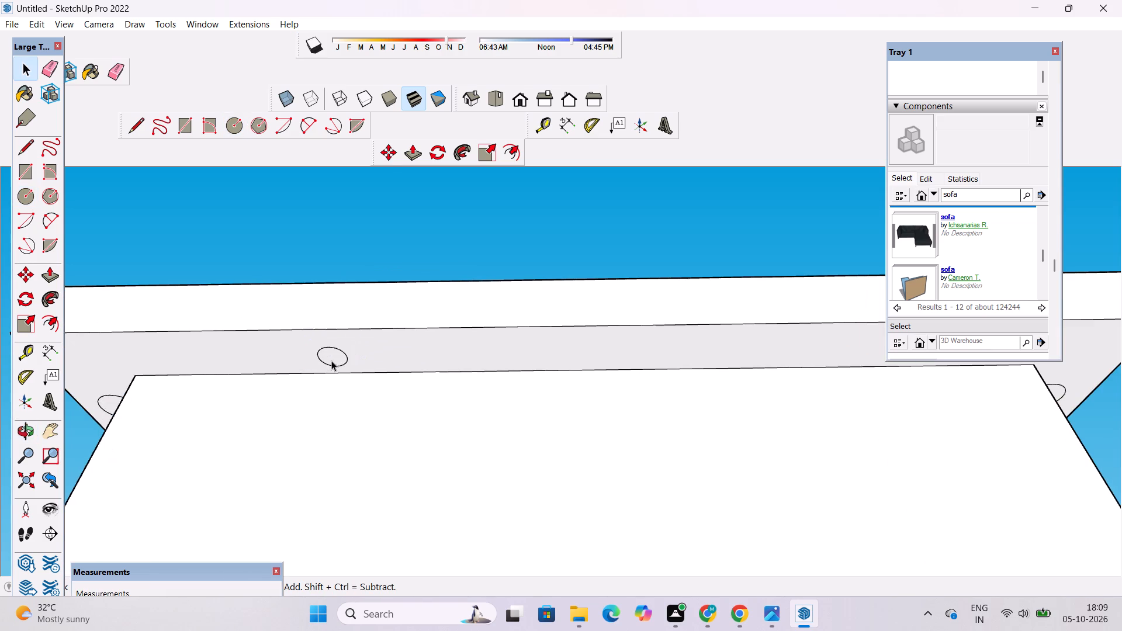
double_click(331, 359)
key("m")
scroll(321, 358, "down", 4)
left_click(343, 359)
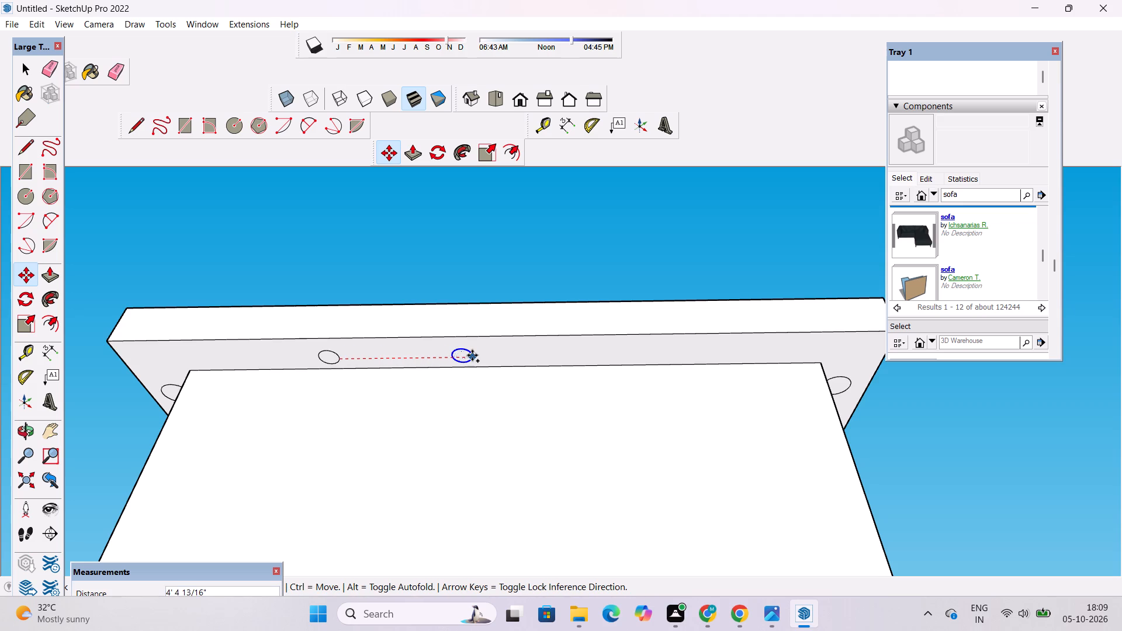
type("5'")
key("Return")
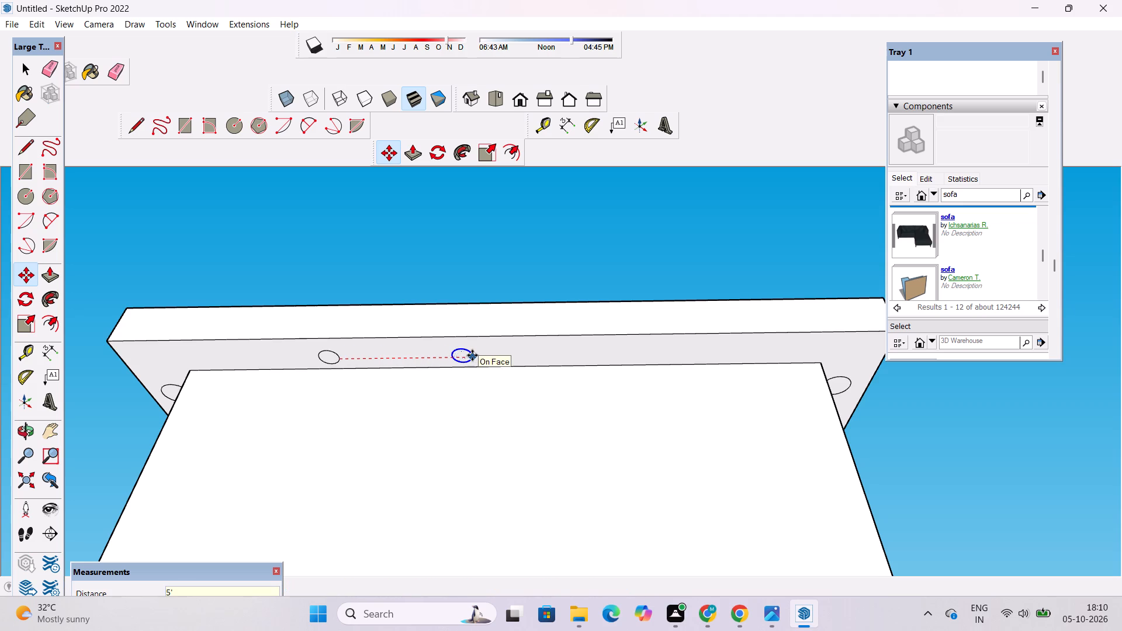
type("*2")
key("Return")
scroll(409, 359, "down", 4)
key("space")
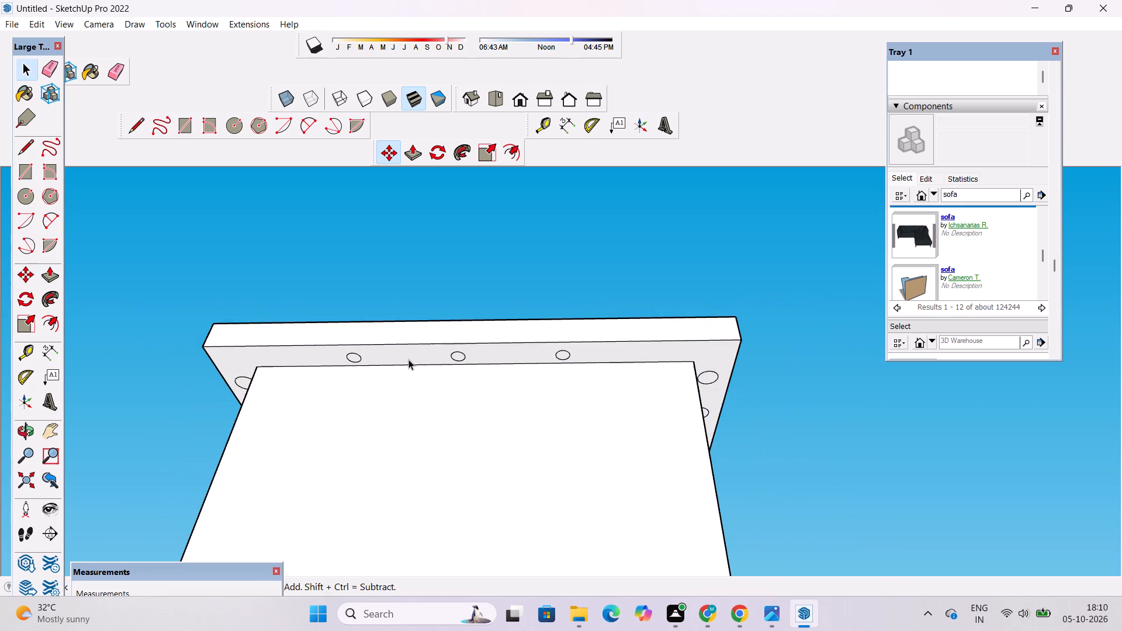
Draw a small, roughly square rectangle on the slant-ended parapet above the upper balcony, near its sloping edge.
key("o")
scroll(437, 360, "down", 5)
left_click_drag(574, 306, 619, 509)
scroll(428, 244, "down", 6)
left_click_drag(302, 351, 628, 320)
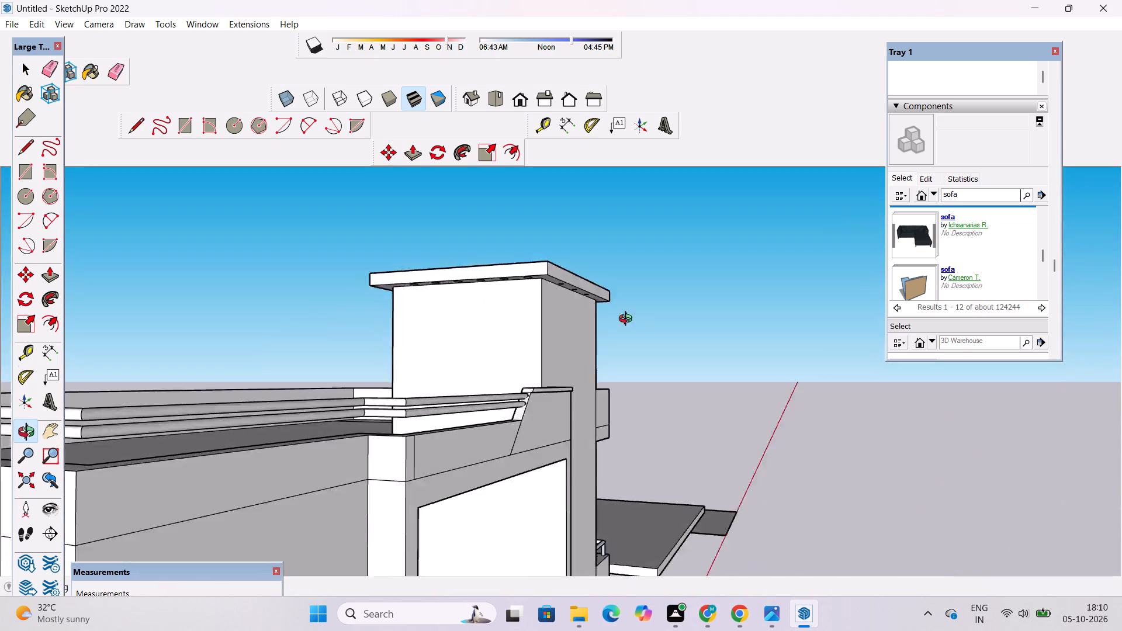
left_click_drag(628, 320, 692, 323)
left_click_drag(667, 342, 404, 352)
scroll(400, 342, "down", 6)
left_click_drag(565, 396, 421, 448)
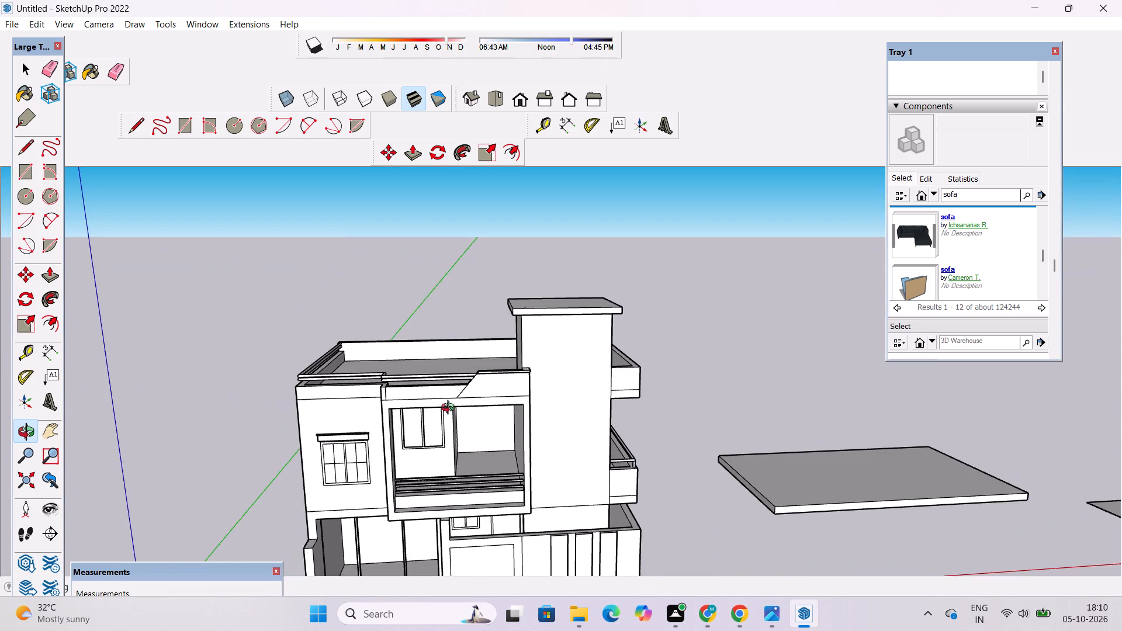
scroll(452, 403, "up", 4)
left_click_drag(526, 400, 492, 384)
left_click_drag(490, 377, 491, 403, "shift")
scroll(491, 405, "up", 9)
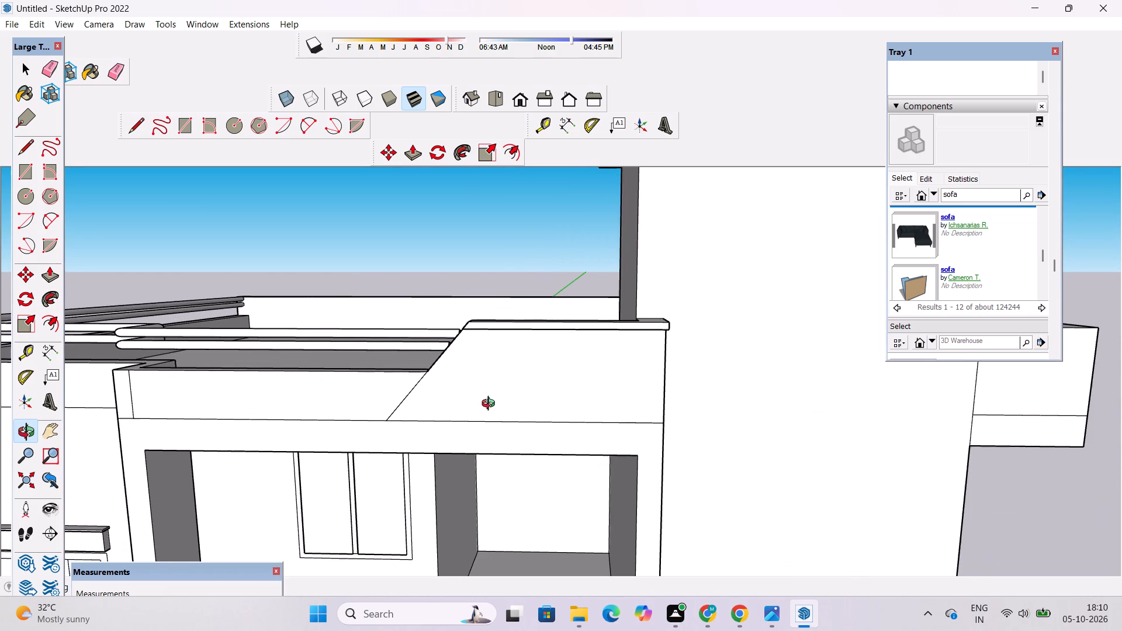
left_click(491, 405, "shift")
left_click_drag(492, 406, 493, 397)
left_click_drag(493, 397, 494, 406)
scroll(494, 406, "up", 4)
key("r")
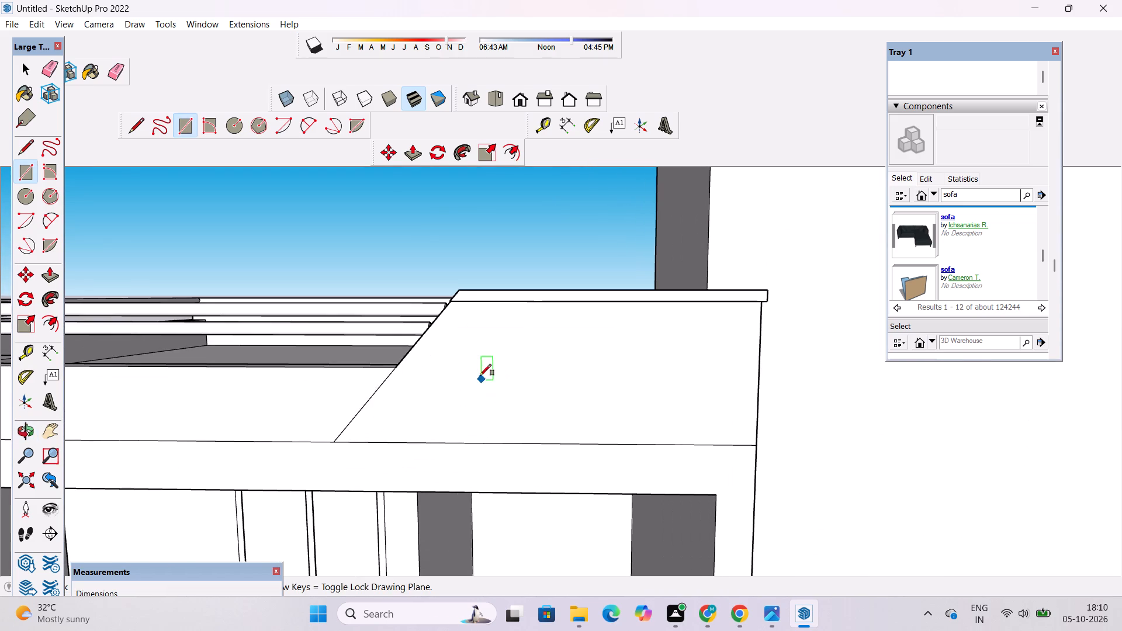
left_click(476, 354)
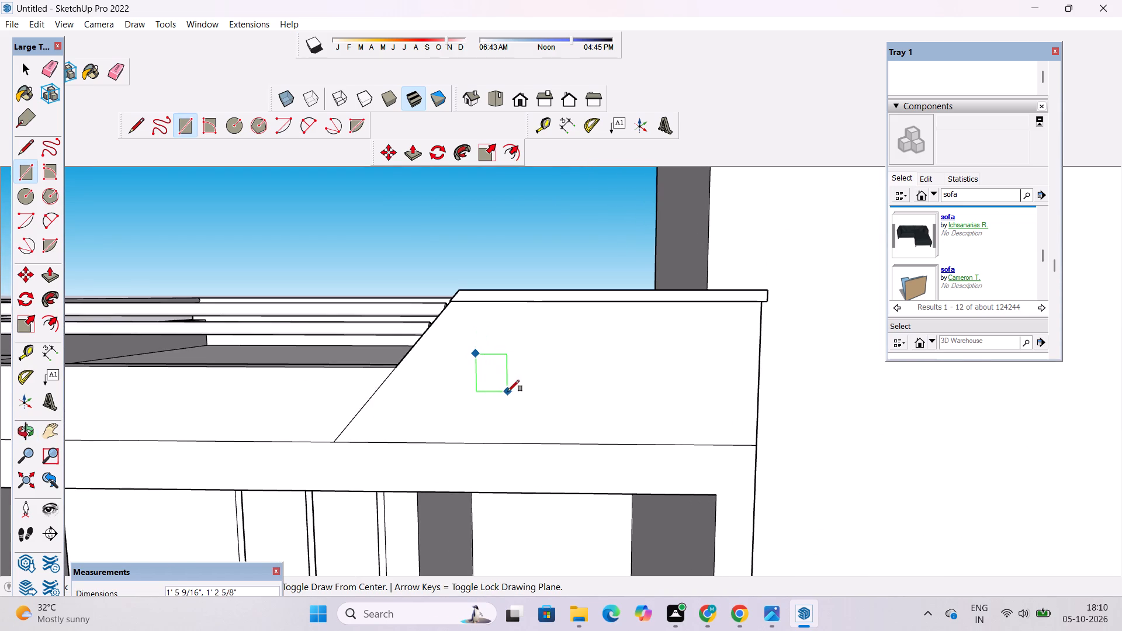
left_click(516, 391)
key("space")
left_click(504, 265)
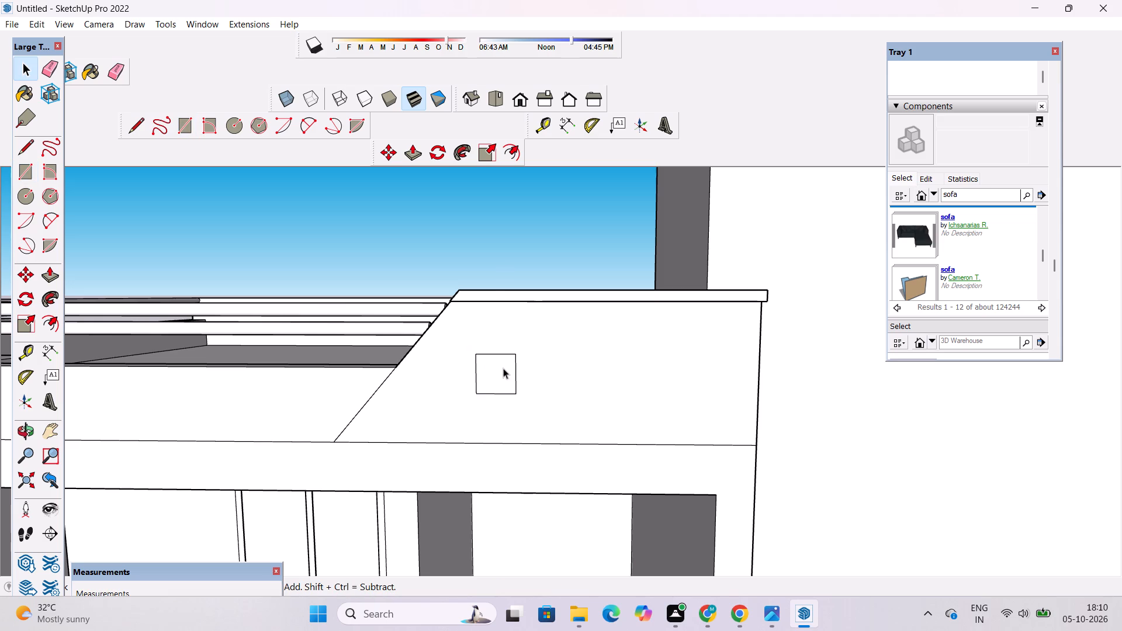
Copy the square 4' along the parapet face toward the tower and repeat it as a *2 array.
double_click(497, 367)
key("m")
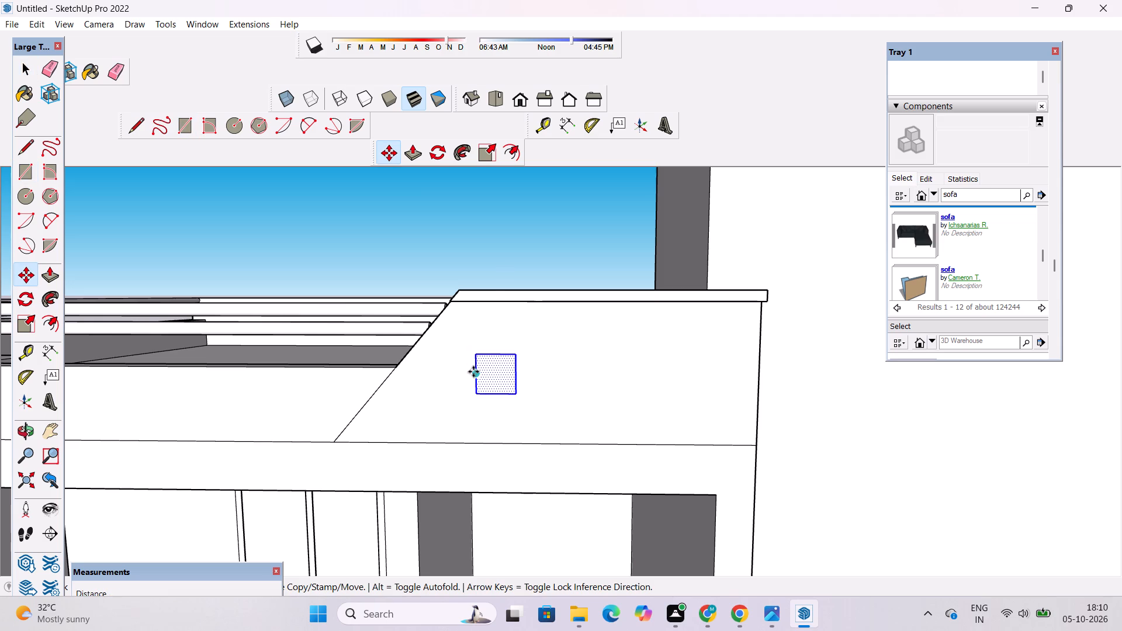
left_click(476, 374)
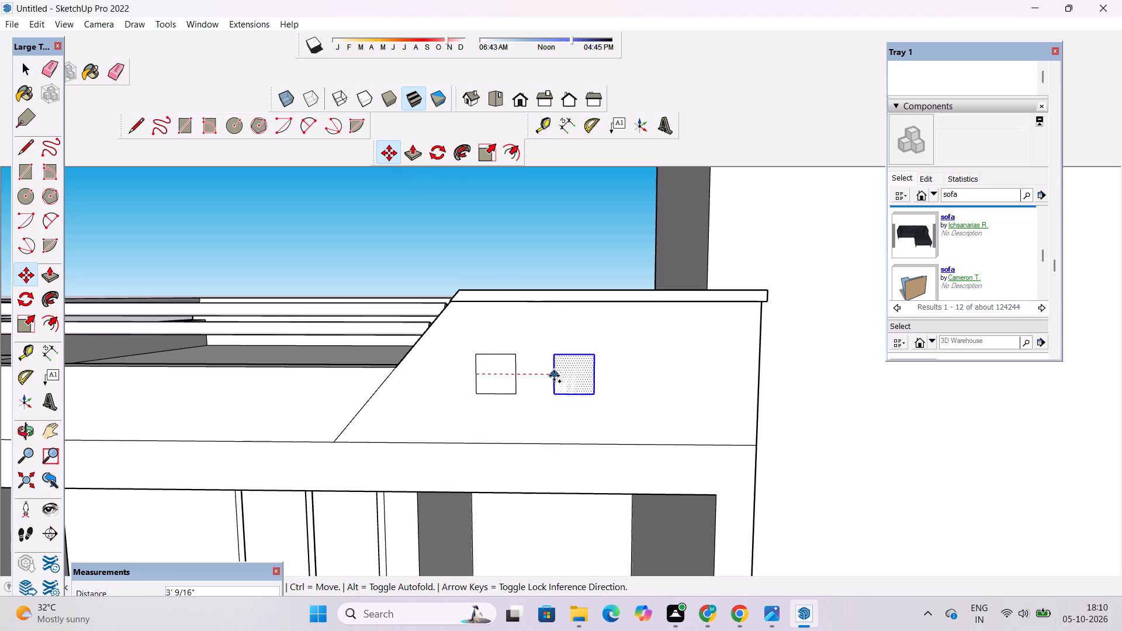
type("4'")
key("Return")
type("*2")
key("Return")
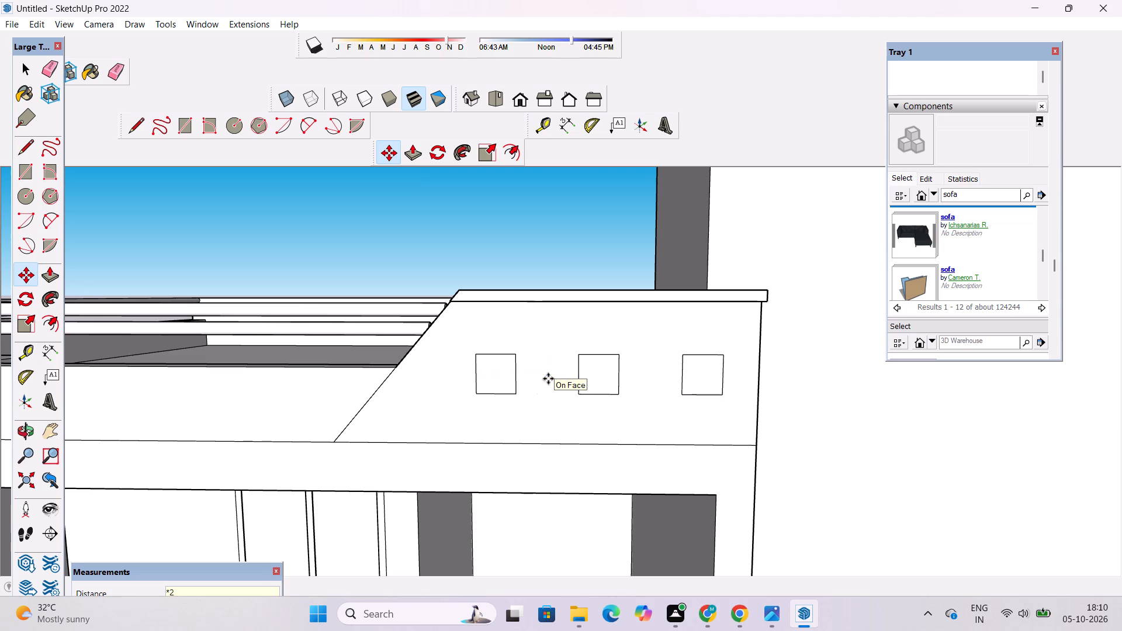
scroll(529, 391, "down", 14)
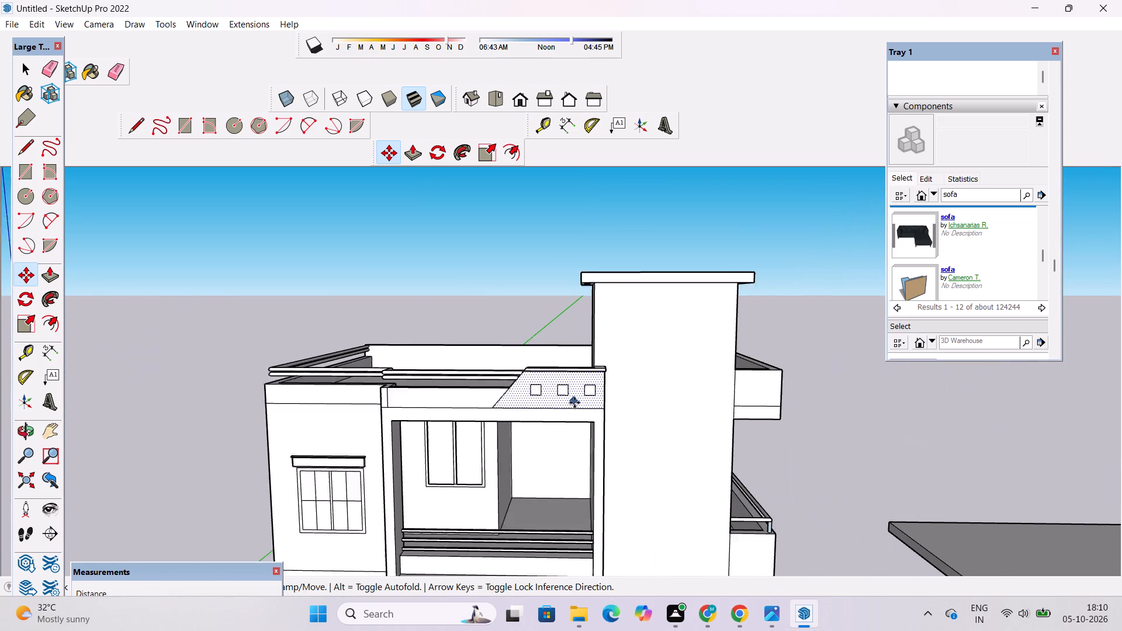
scroll(574, 403, "down", 1)
key("space")
Examine the row of squares on the slanted parapet and the adjoining roof railings from several close angles.
scroll(473, 292, "up", 4)
scroll(535, 379, "down", 3)
key("o")
left_click_drag(567, 487, 561, 414, "shift")
scroll(562, 315, "up", 8)
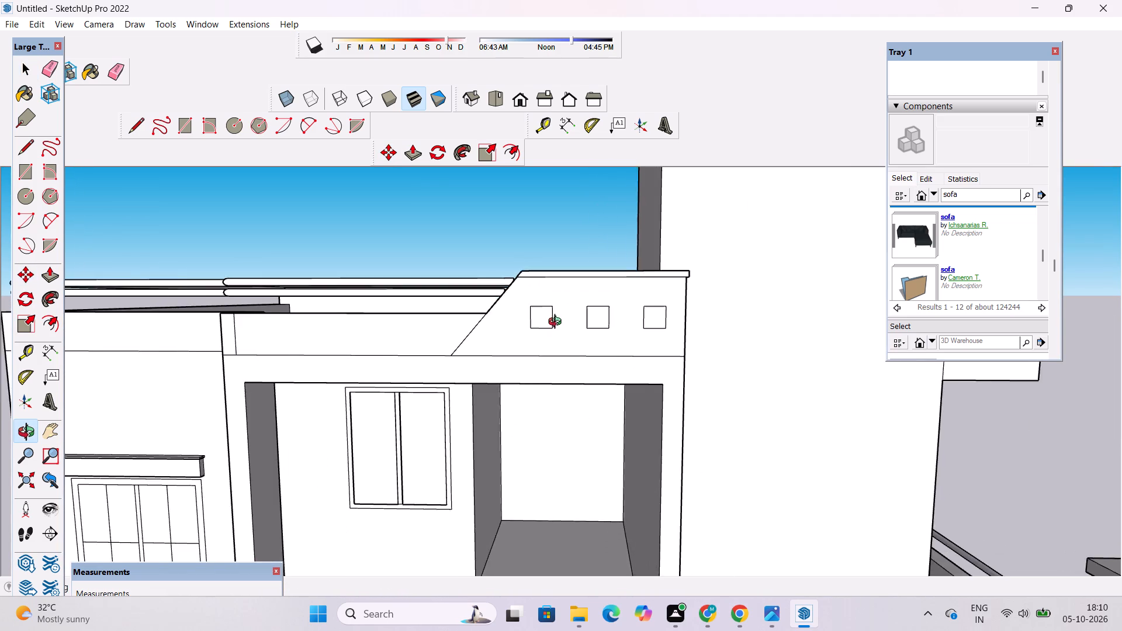
left_click_drag(557, 324, 534, 372)
left_click_drag(532, 375, 649, 415)
scroll(604, 384, "up", 3)
left_click_drag(604, 384, 580, 394, "shift")
left_click_drag(570, 406, 548, 419)
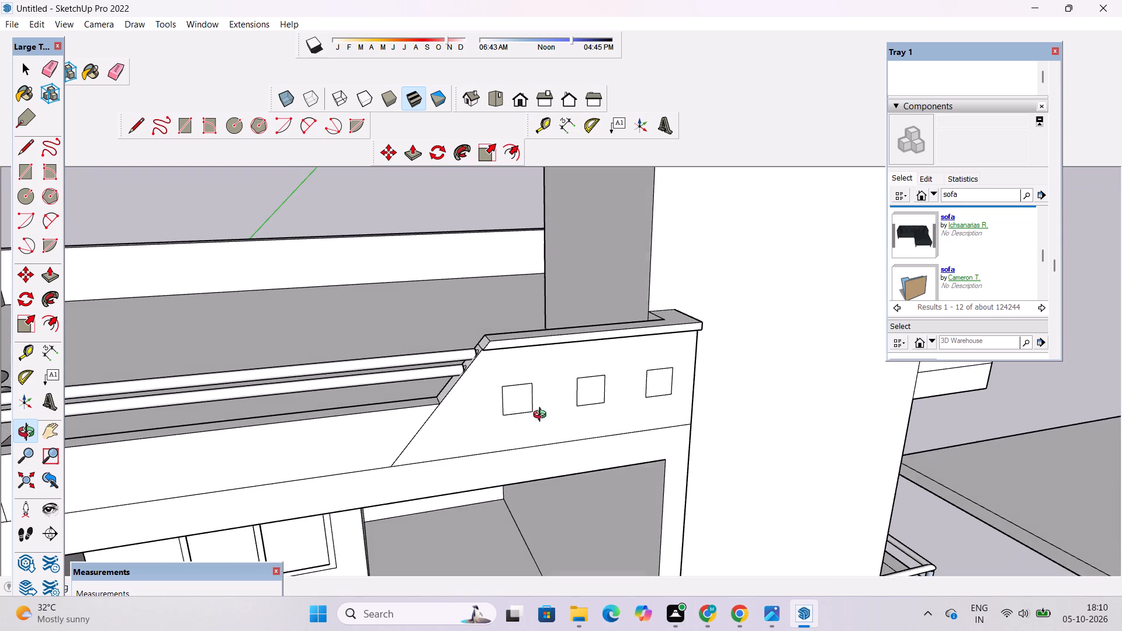
scroll(542, 416, "up", 3)
left_click_drag(540, 414, 574, 434, "shift")
scroll(493, 373, "up", 5)
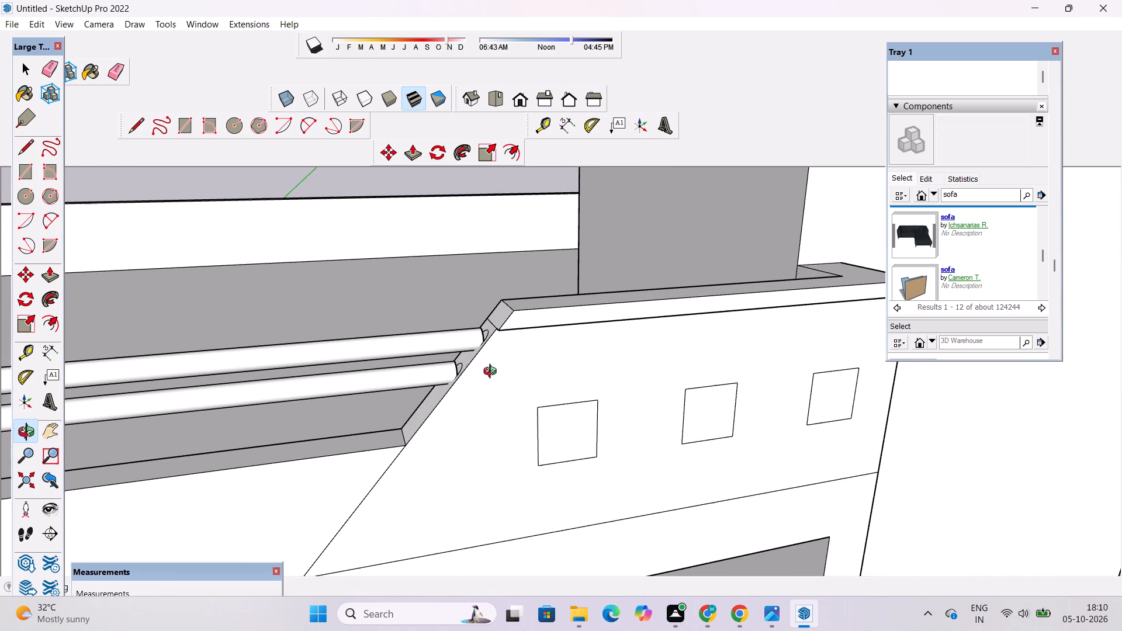
Push the square nearest the slanted parapet's sloping edge 2" into the face.
left_click_drag(535, 412, 492, 352)
left_click_drag(571, 443, 534, 406)
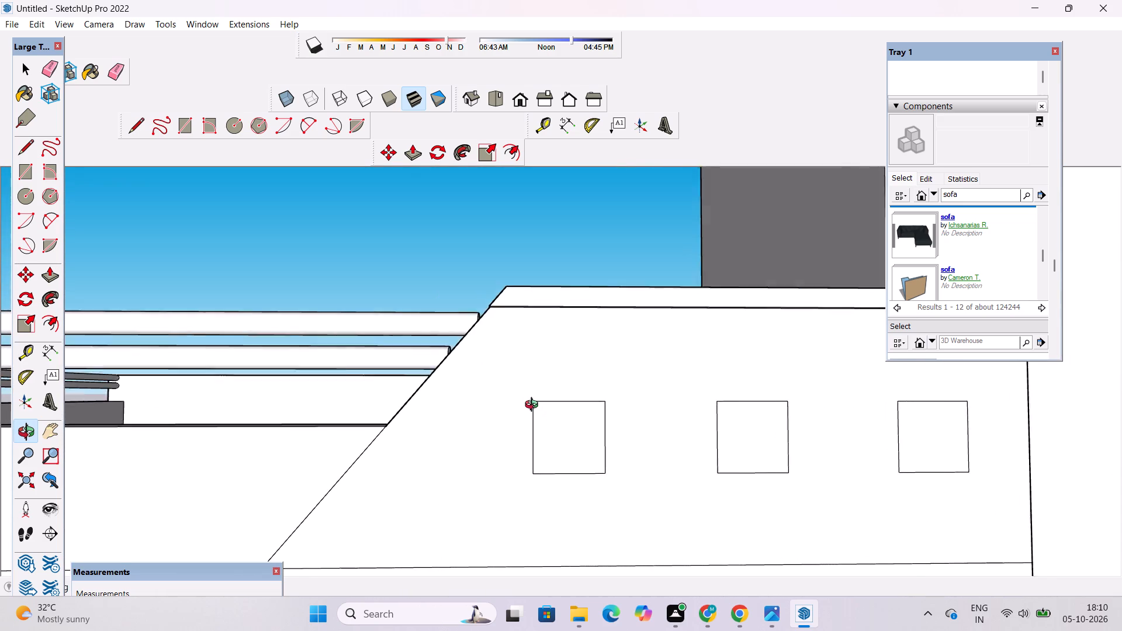
left_click_drag(534, 406, 532, 404)
scroll(528, 403, "down", 3)
left_click_drag(578, 429, 534, 418, "shift")
left_click_drag(519, 417, 585, 428)
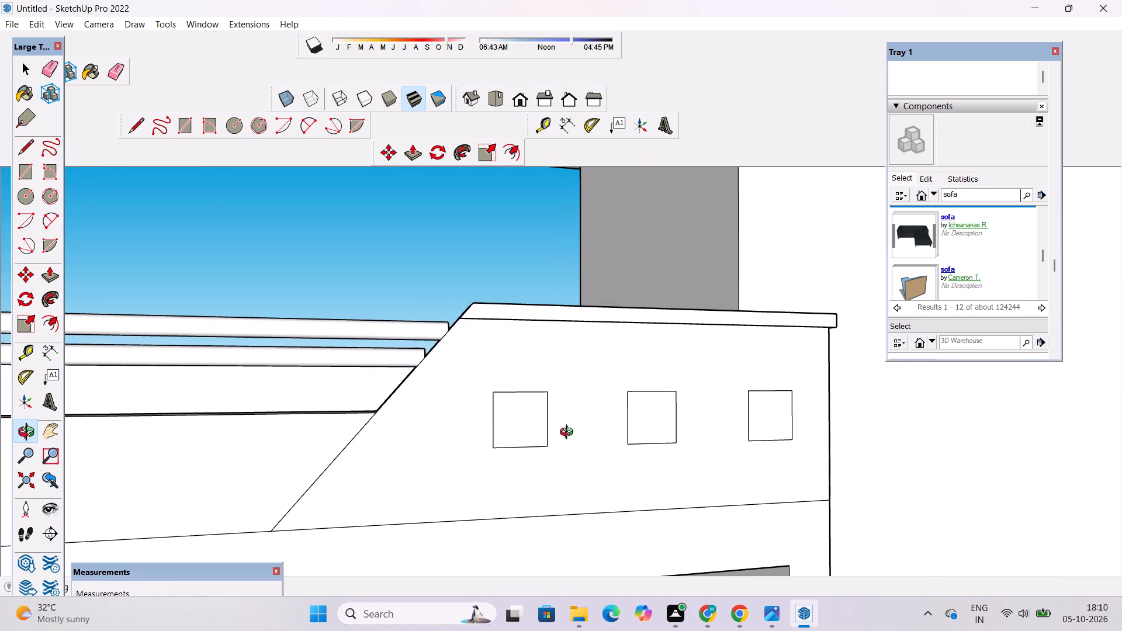
scroll(524, 424, "up", 1)
left_click(524, 424, "shift")
key("space")
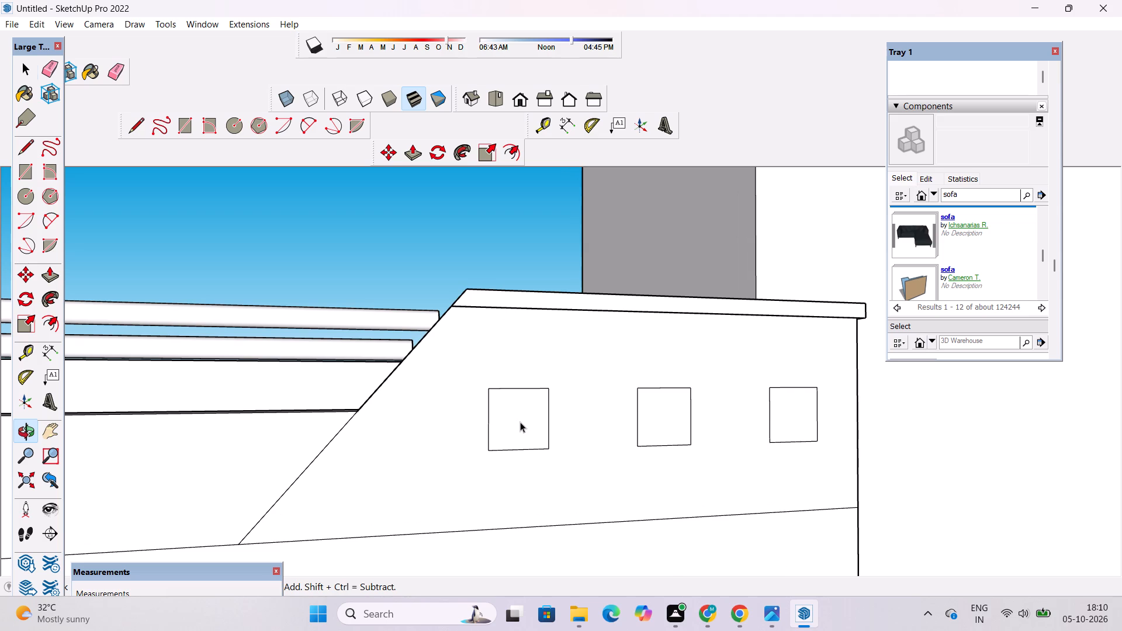
left_click(520, 422)
key("p")
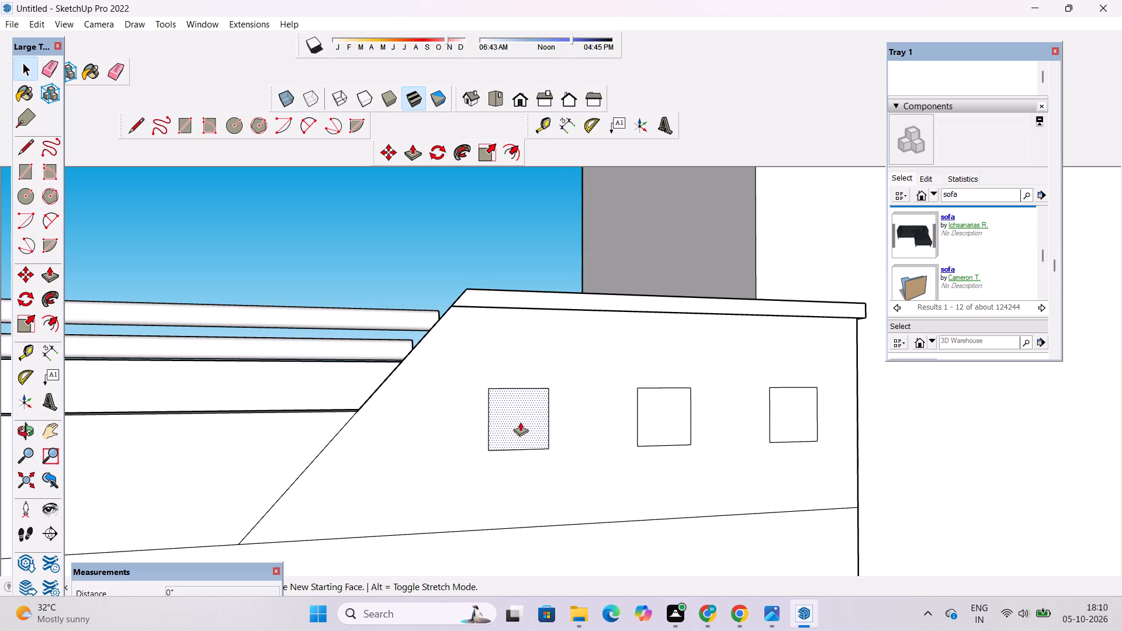
left_click(520, 422)
scroll(516, 415, "up", 3)
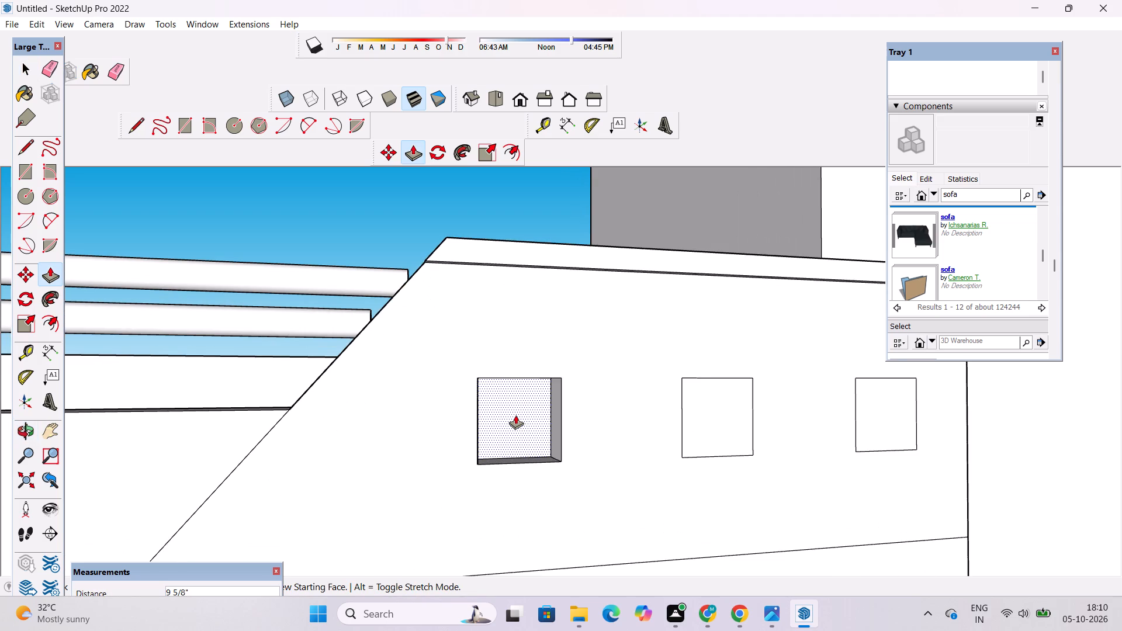
type("2\"")
key("Return")
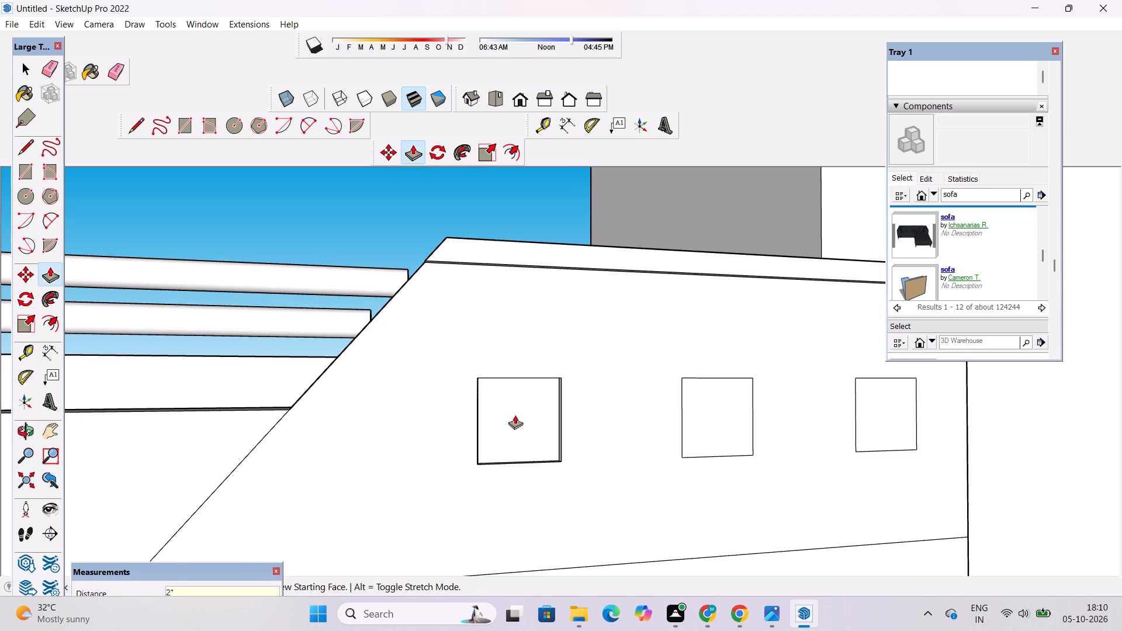
Recess the middle square and the one nearest the tower to match the first square's 2" depth.
left_click(720, 424)
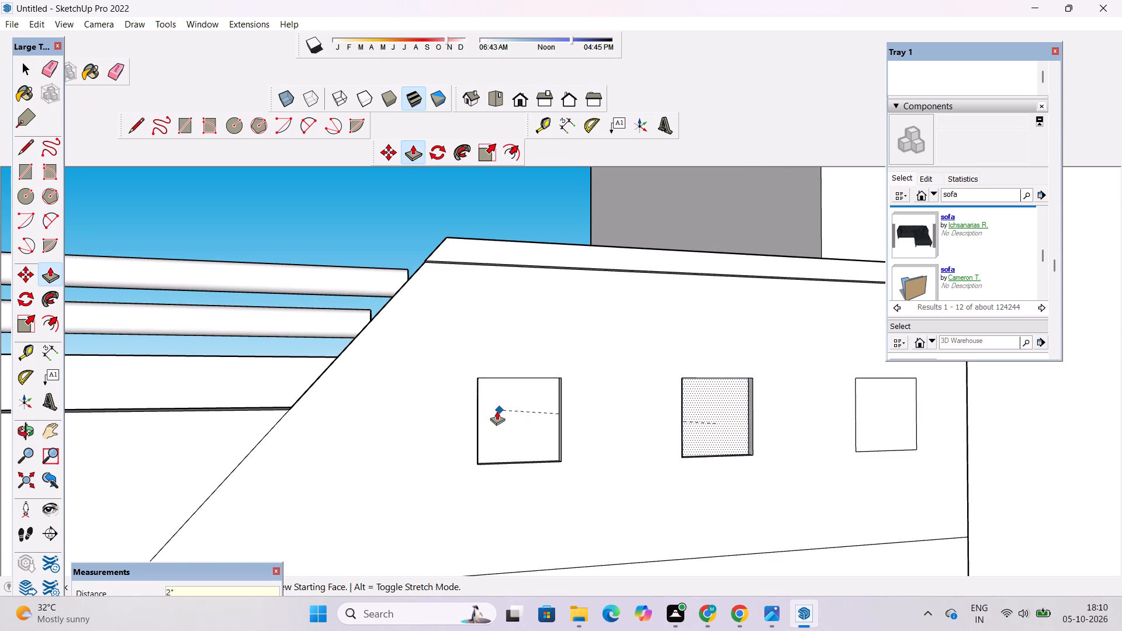
left_click(496, 411)
scroll(348, 395, "down", 5)
scroll(622, 375, "up", 5)
left_click(770, 418)
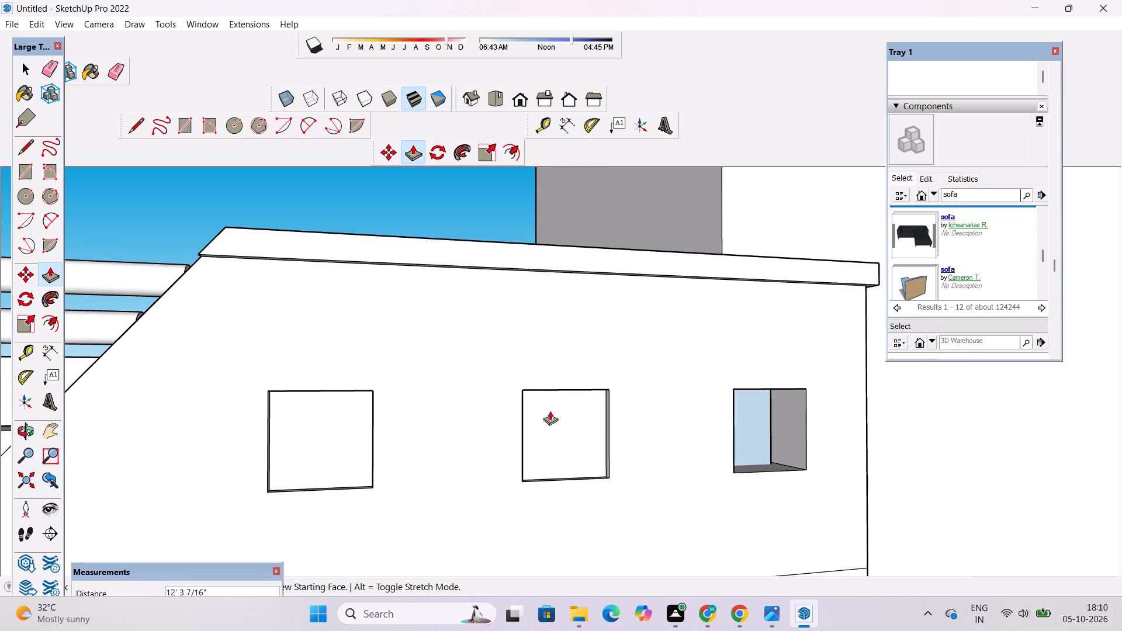
left_click(536, 414)
Examine the three recessed squares and the surrounding parapet from above, up close and from the front of the house.
key("o")
scroll(664, 438, "down", 6)
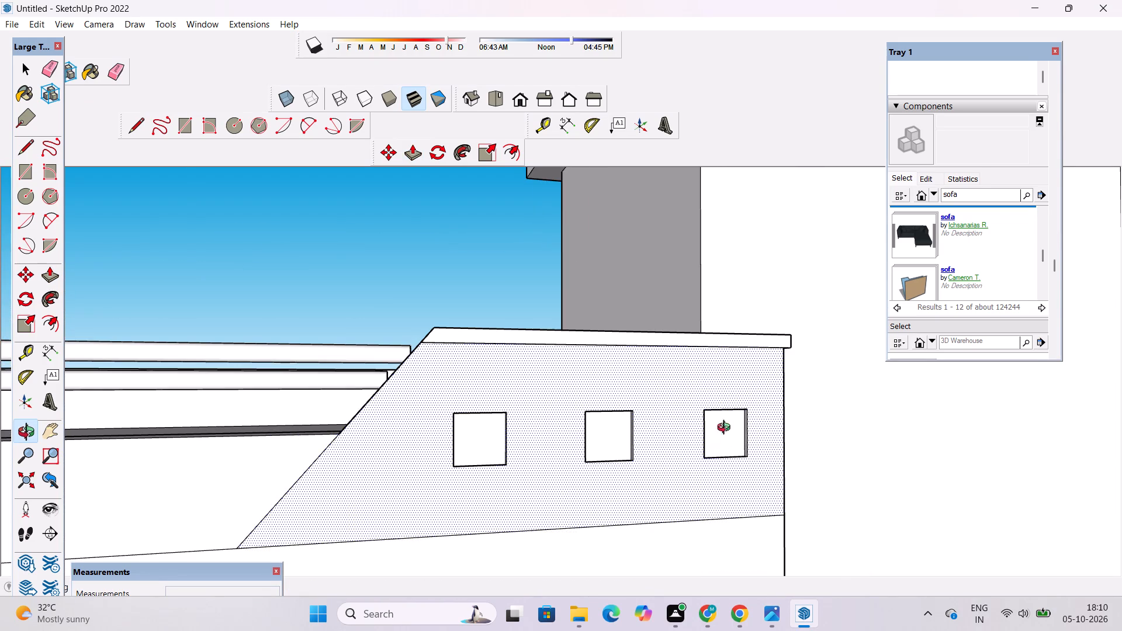
left_click_drag(831, 414, 704, 560)
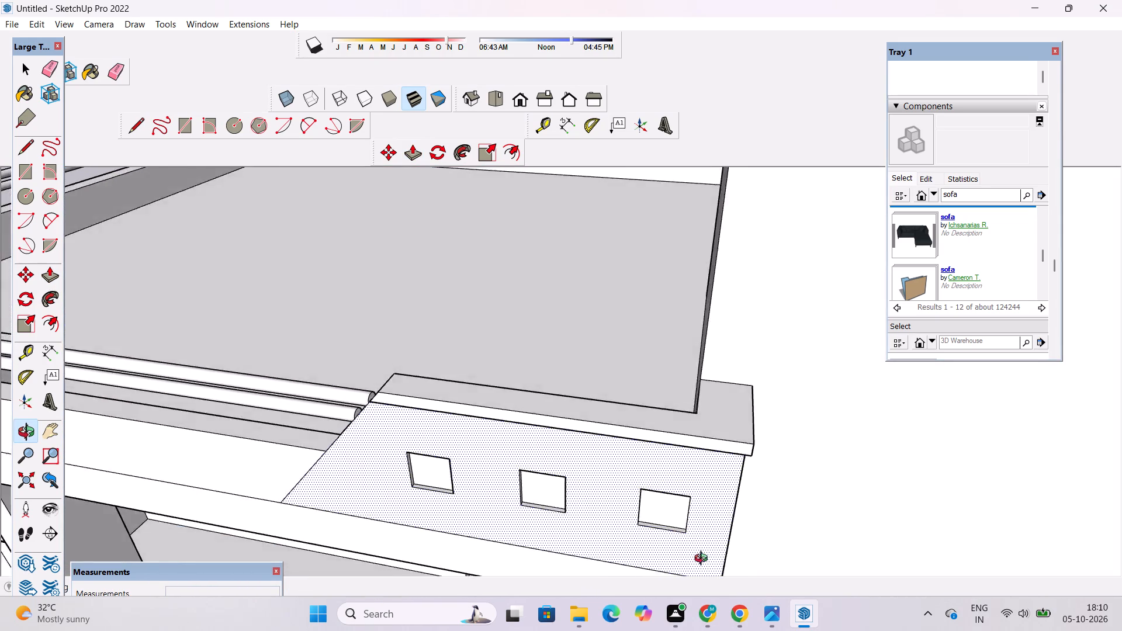
left_click_drag(704, 560, 723, 477)
scroll(718, 469, "down", 4)
scroll(717, 469, "up", 3)
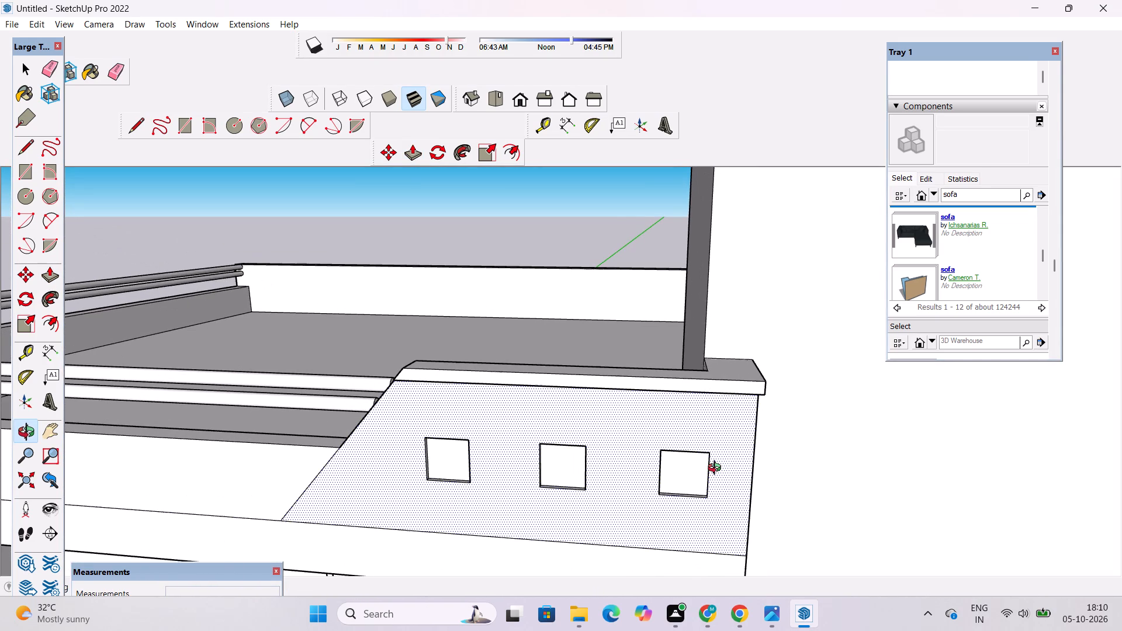
scroll(717, 469, "down", 3)
scroll(717, 469, "up", 1)
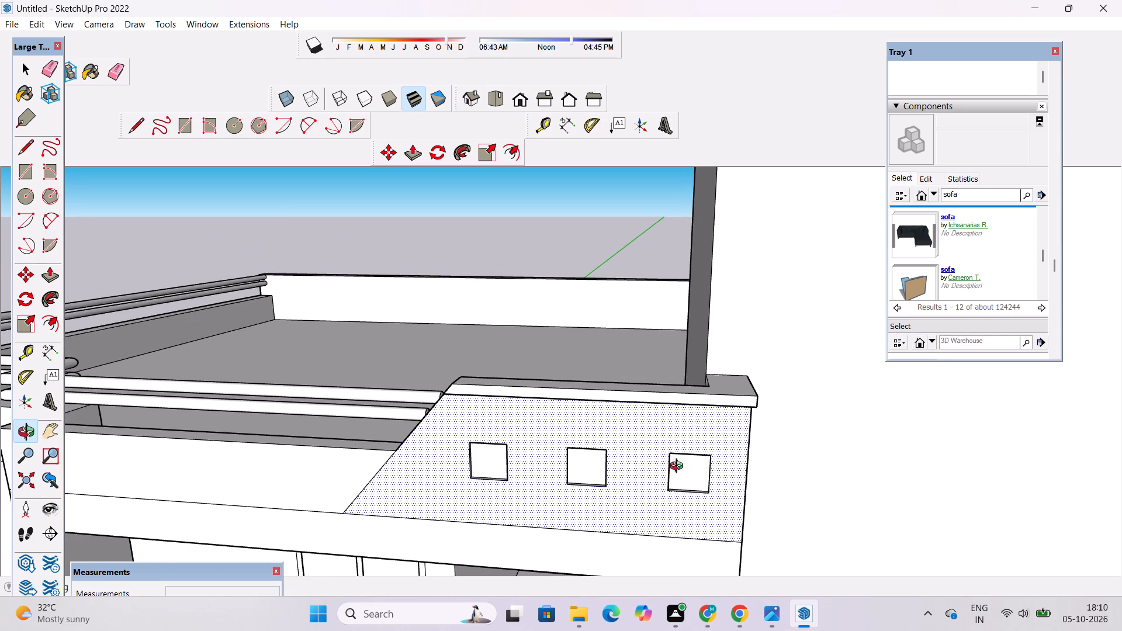
scroll(663, 460, "down", 5)
left_click_drag(564, 449, 611, 385, "shift")
left_click_drag(510, 469, 573, 414)
scroll(578, 405, "down", 5)
left_click_drag(560, 445, 563, 427, "shift")
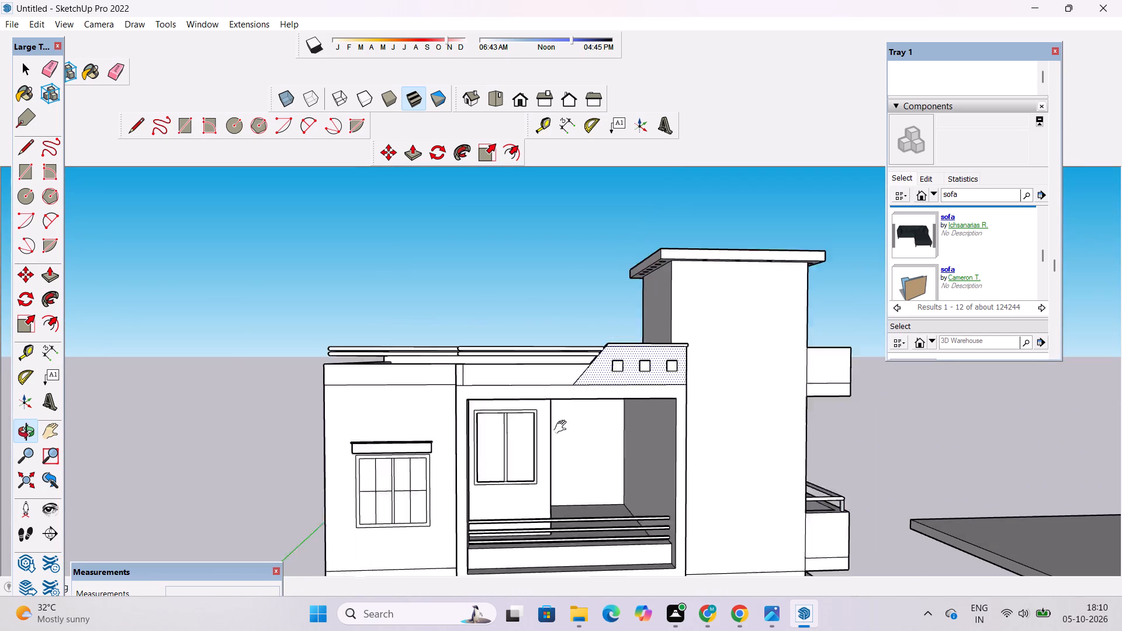
left_click_drag(563, 427, 569, 409, "shift")
Erase the short vertical edge on the balcony parapet face, beside the step in the roof railing.
left_click_drag(477, 373, 577, 446, "shift")
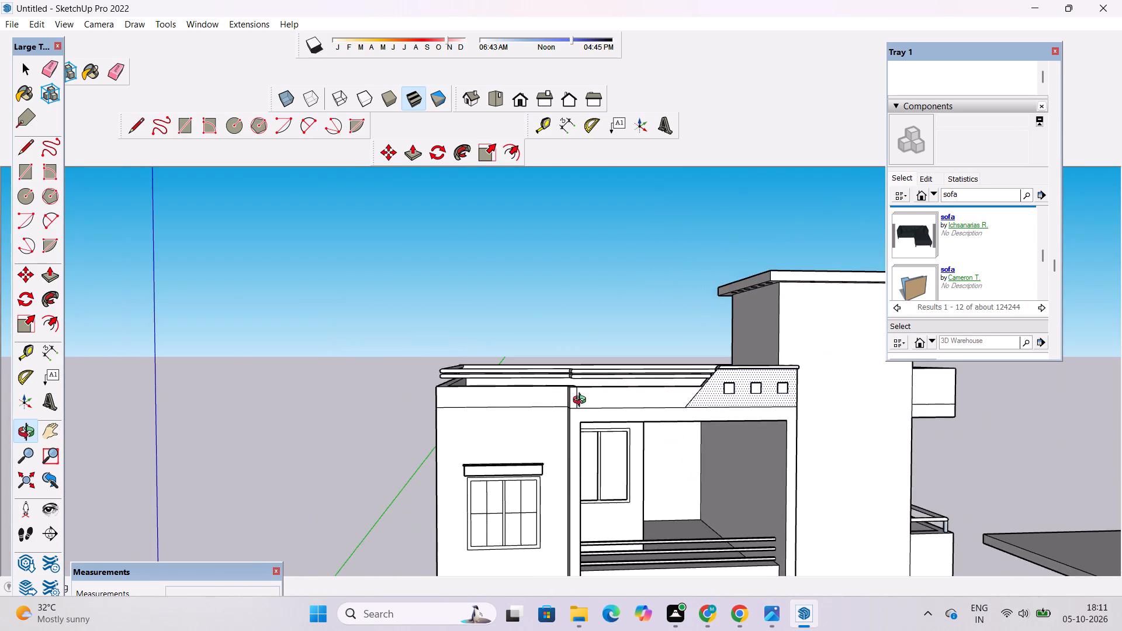
scroll(582, 393, "up", 5)
left_click_drag(588, 421, 647, 525)
scroll(592, 479, "up", 4)
left_click_drag(652, 488, 599, 499, "shift")
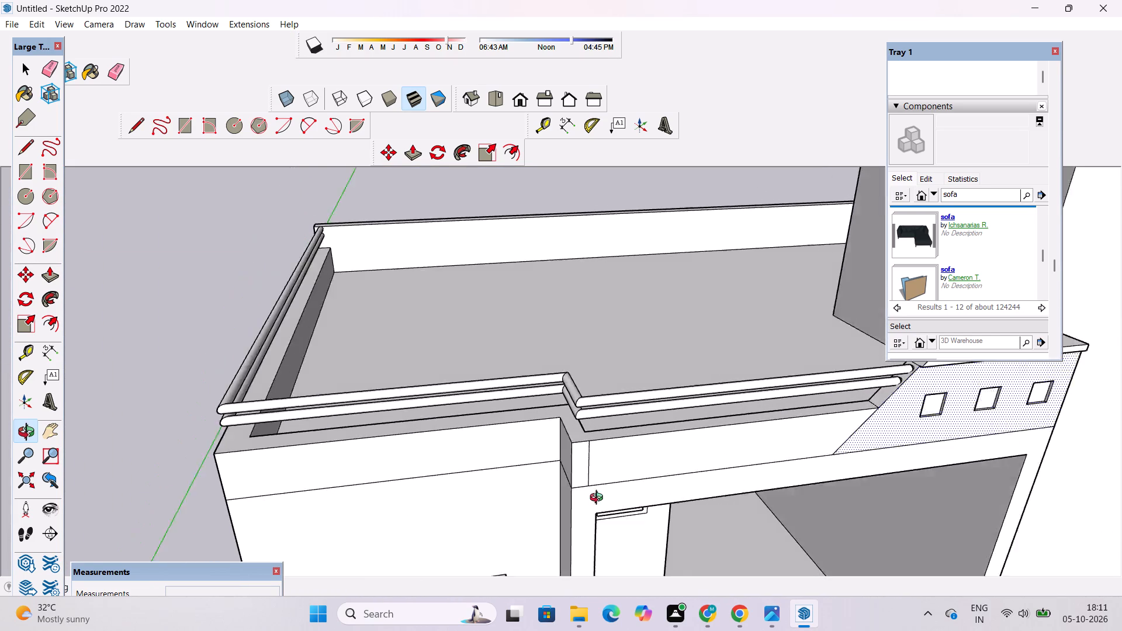
left_click_drag(599, 499, 518, 499, "shift")
key("e")
scroll(512, 441, "up", 5)
left_click(511, 454)
scroll(524, 466, "down", 6)
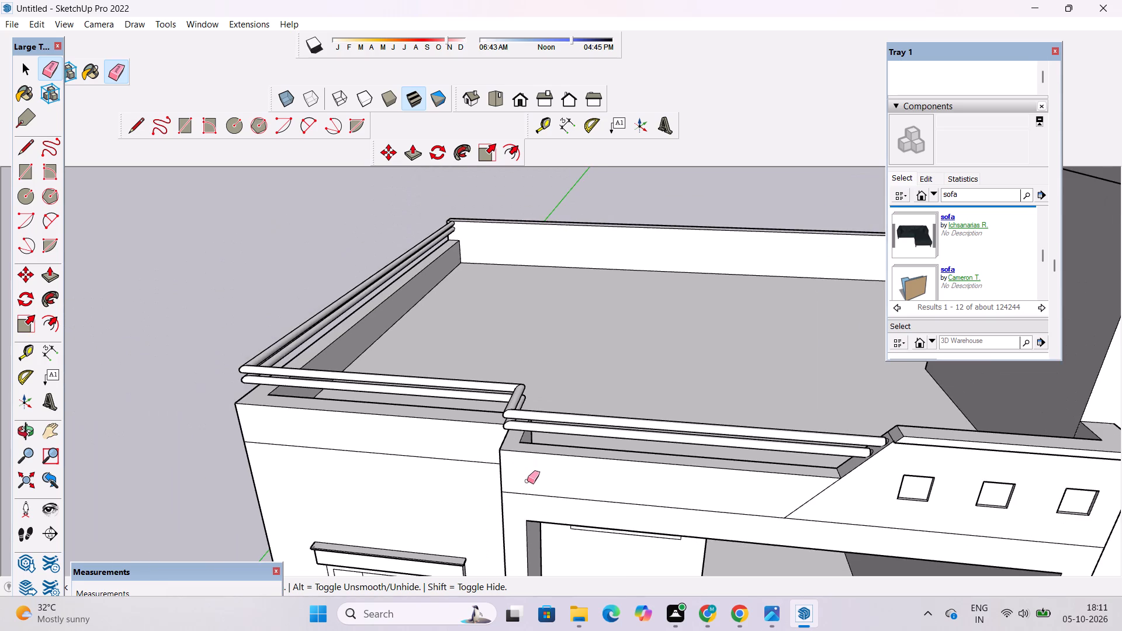
Examine the front facade's upper storey, including the balcony, its railing and the two-pane window behind it.
scroll(528, 481, "down", 4)
key("o")
scroll(573, 445, "down", 5)
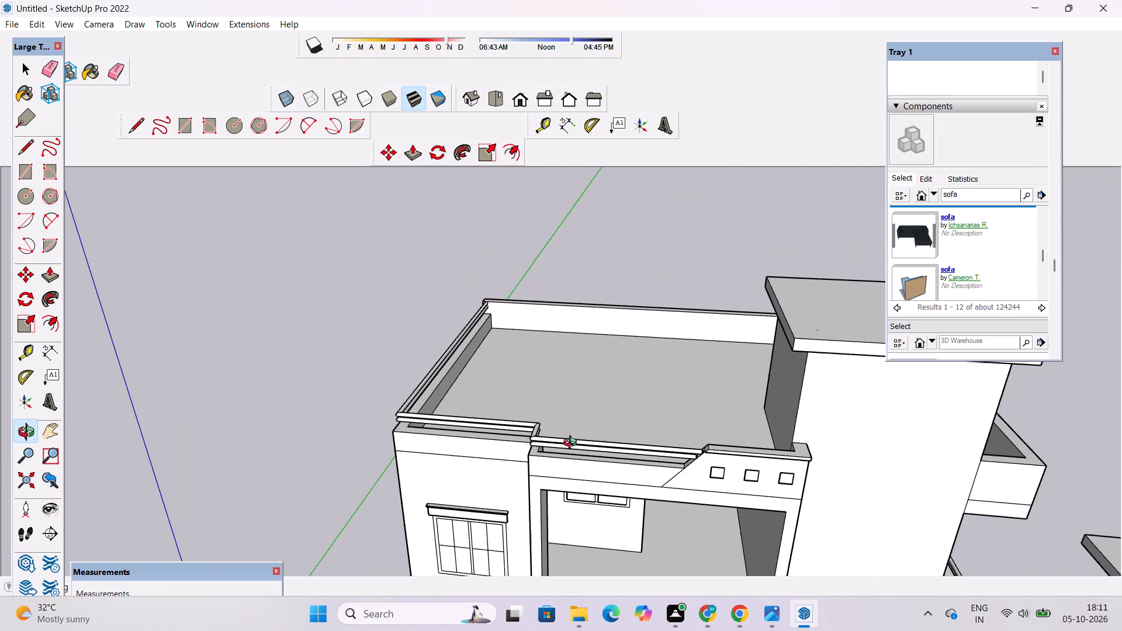
left_click_drag(593, 504, 594, 369, "shift")
left_click_drag(598, 442, 611, 377)
scroll(597, 472, "up", 3)
left_click_drag(577, 466, 552, 459, "shift")
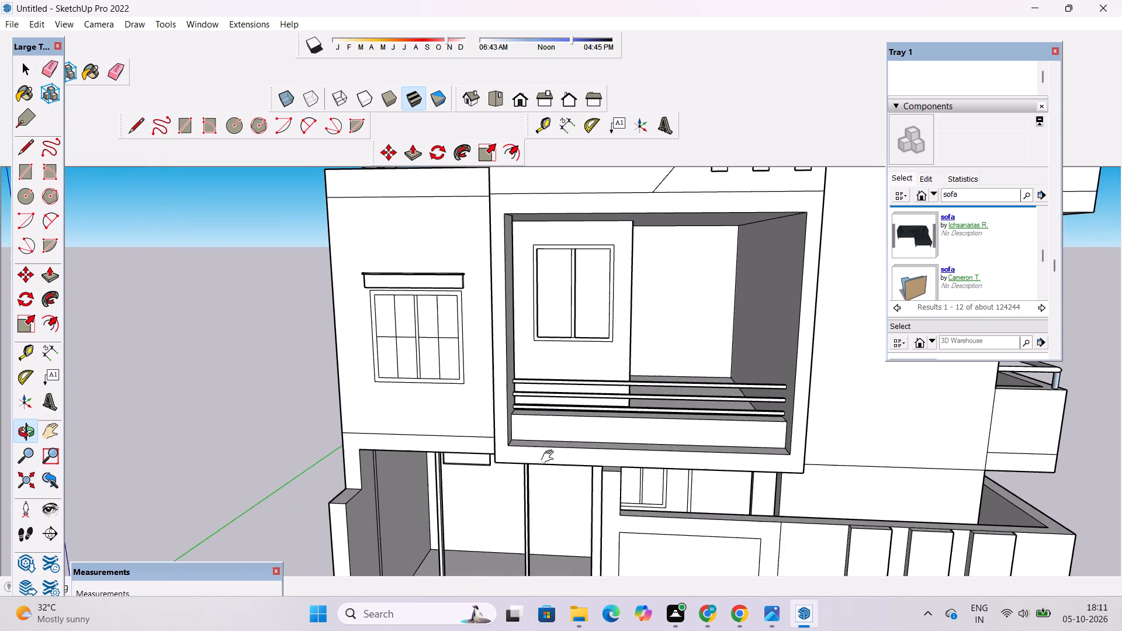
left_click_drag(552, 456, 569, 467)
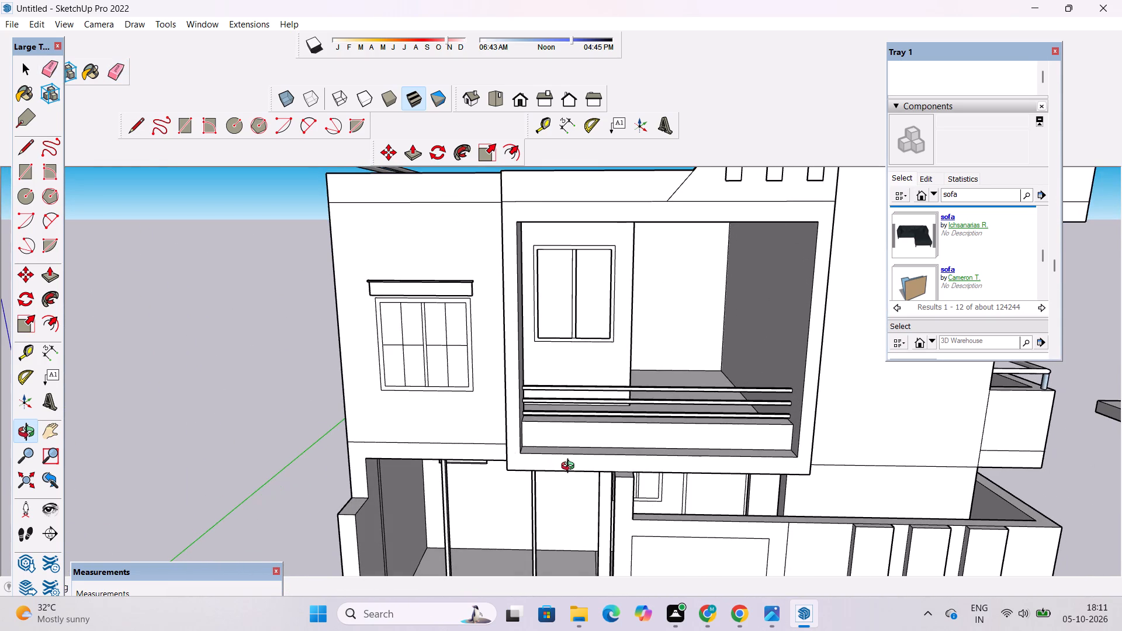
scroll(570, 467, "down", 4)
scroll(559, 439, "up", 1)
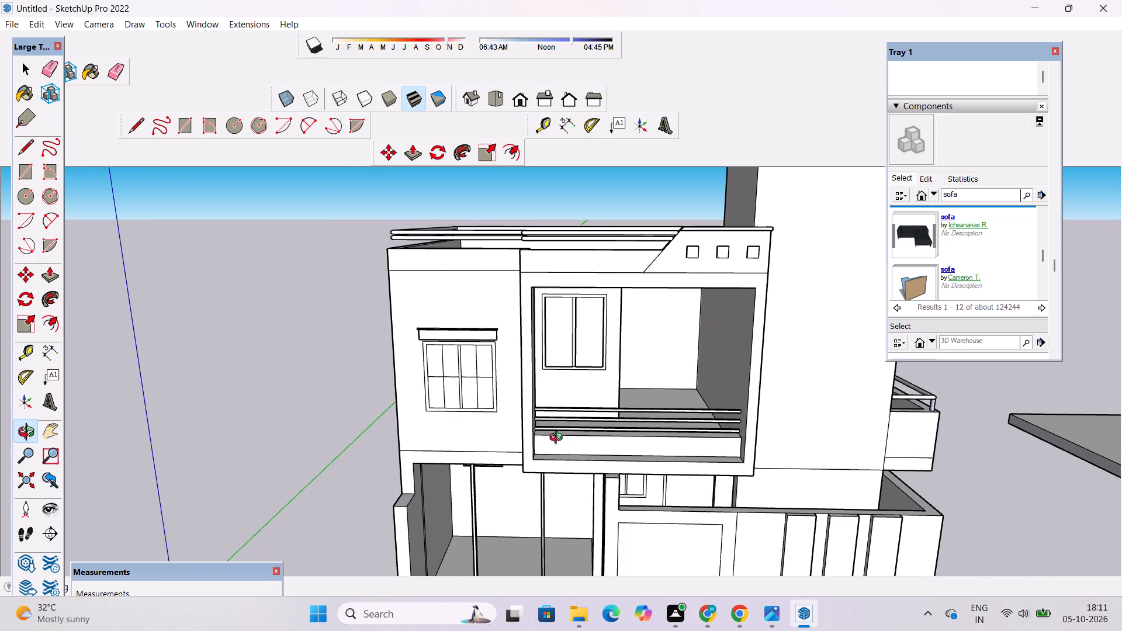
scroll(559, 439, "up", 3)
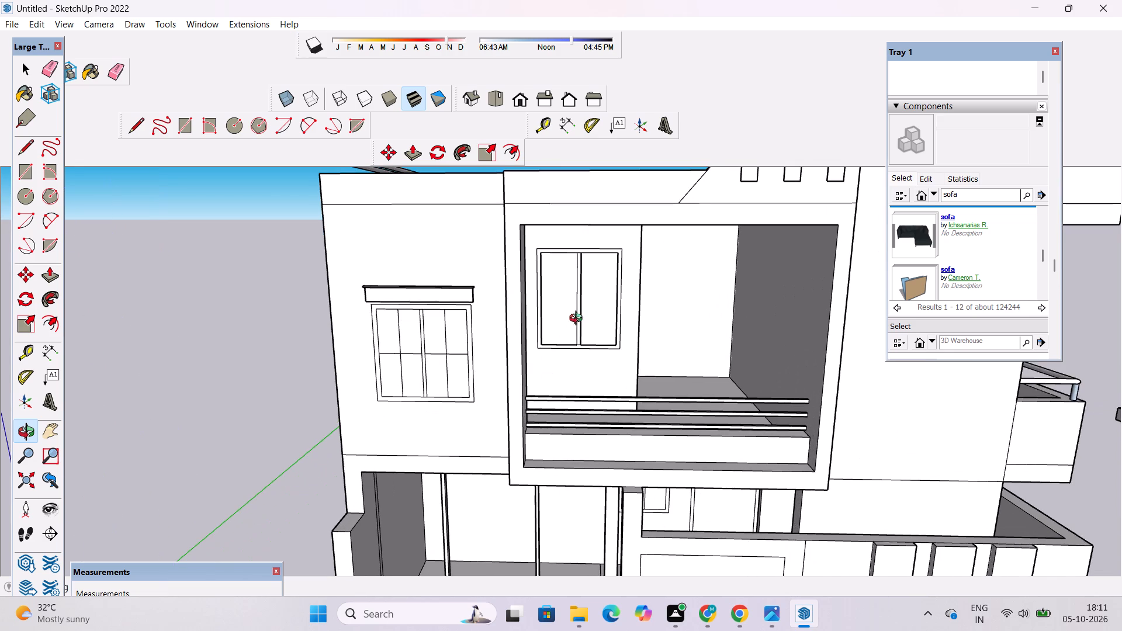
scroll(593, 312, "up", 5)
left_click_drag(600, 311, 589, 355, "shift")
left_click_drag(599, 417, 604, 481)
scroll(590, 477, "up", 4)
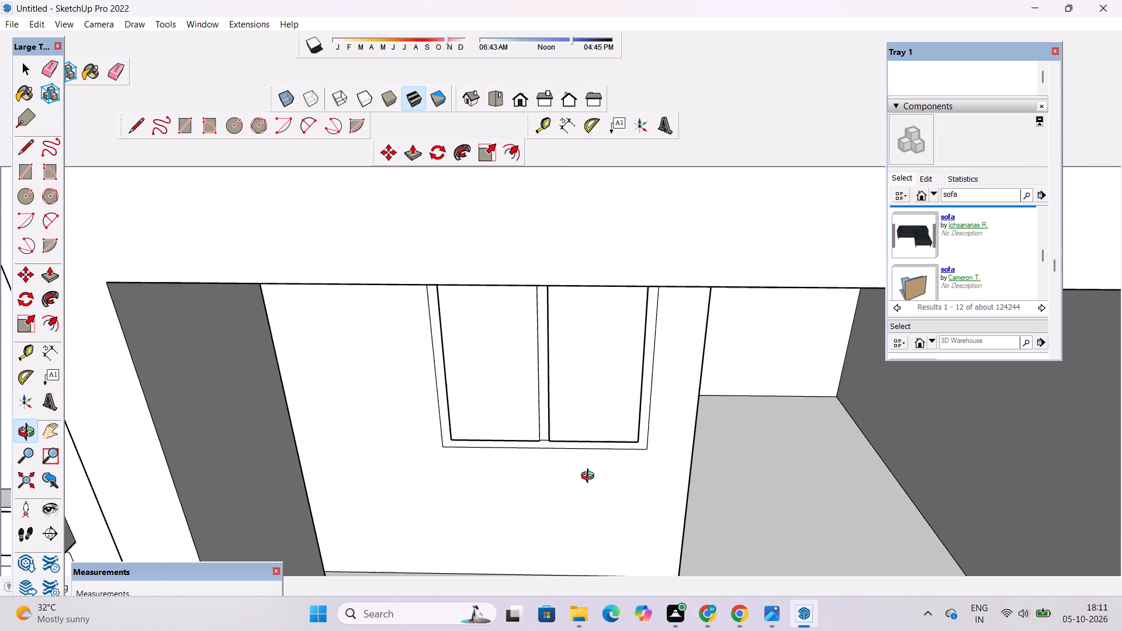
scroll(589, 477, "up", 3)
left_click_drag(587, 477, 654, 375, "shift")
Examine the eight-pane window under the small projecting shade beside the balcony.
scroll(633, 358, "down", 7)
left_click_drag(385, 482, 382, 363)
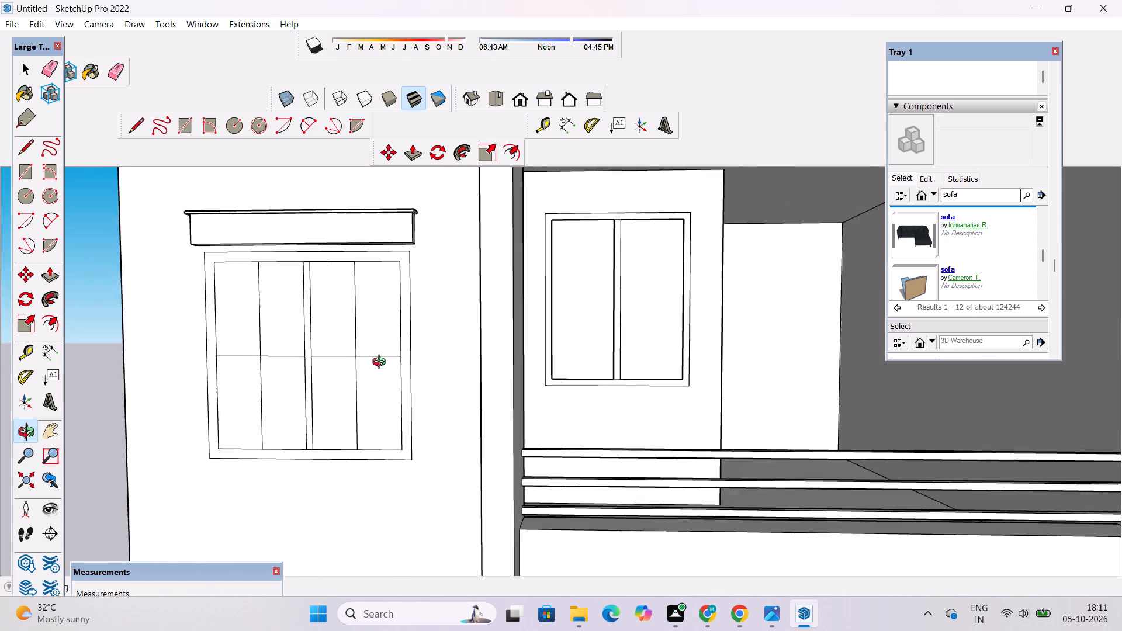
left_click_drag(382, 363, 384, 355)
scroll(378, 353, "up", 2)
left_click_drag(378, 353, 388, 376, "shift")
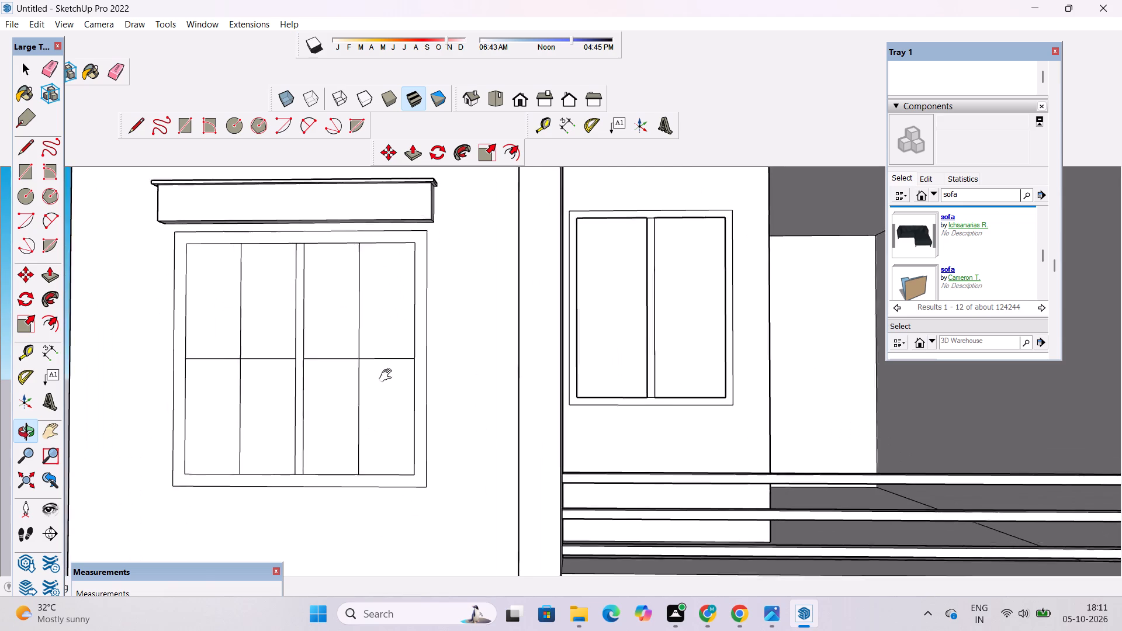
left_click_drag(388, 376, 399, 401, "shift")
scroll(323, 391, "up", 2)
left_click_drag(323, 391, 341, 380, "shift")
left_click_drag(341, 380, 435, 427)
left_click_drag(428, 430, 430, 387, "shift")
left_click_drag(432, 386, 496, 388)
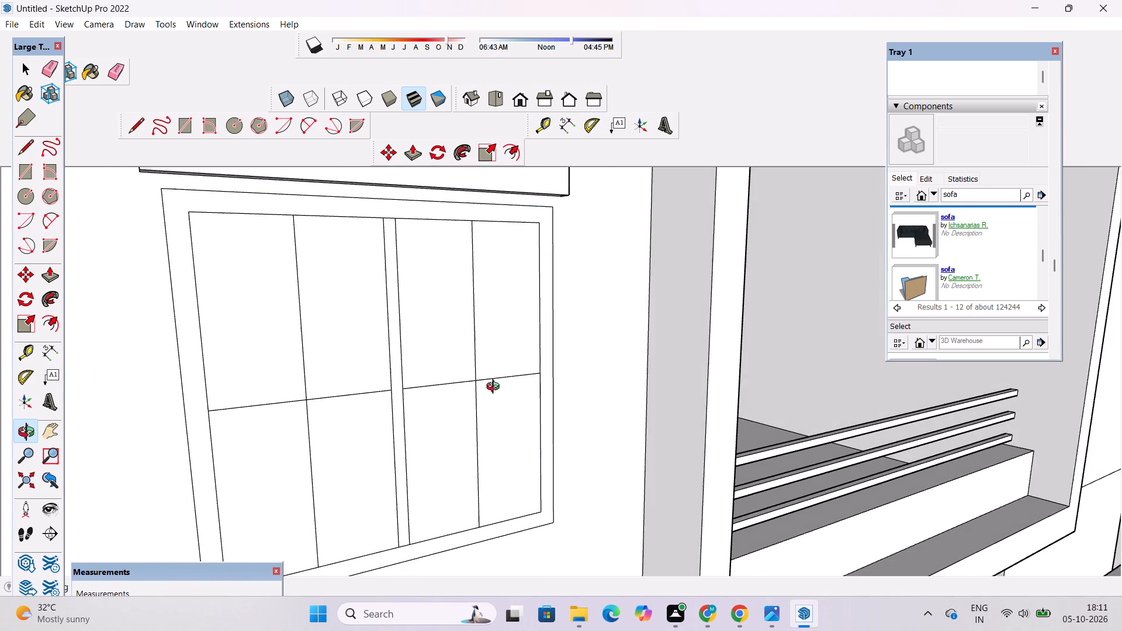
scroll(495, 389, "down", 5)
left_click(483, 395, "shift")
left_click_drag(432, 404, 396, 404)
scroll(338, 389, "up", 3)
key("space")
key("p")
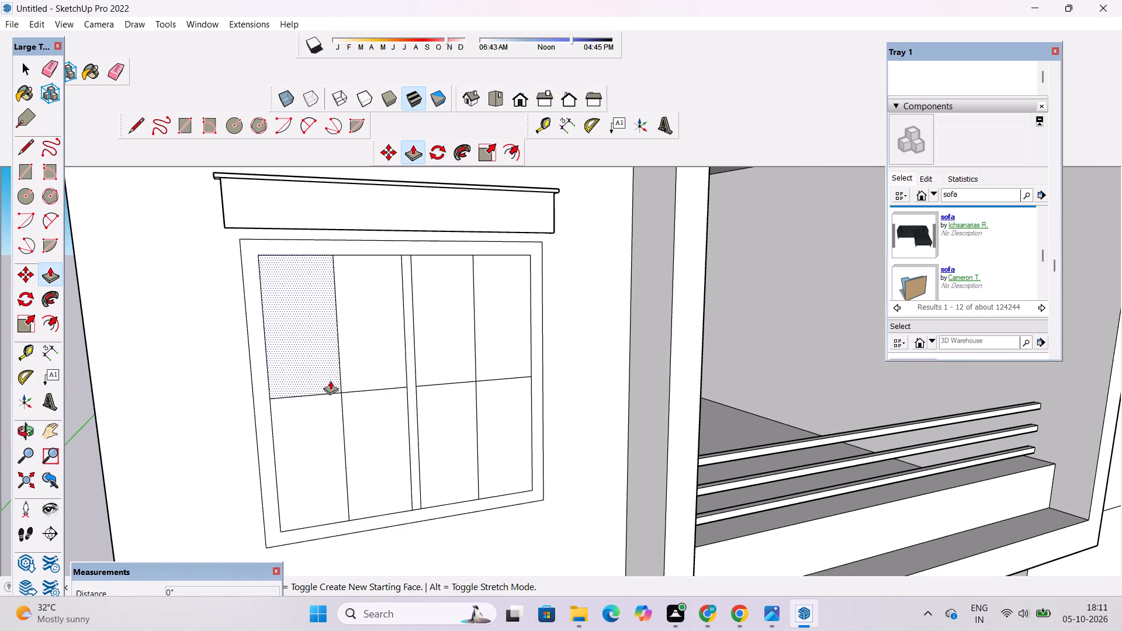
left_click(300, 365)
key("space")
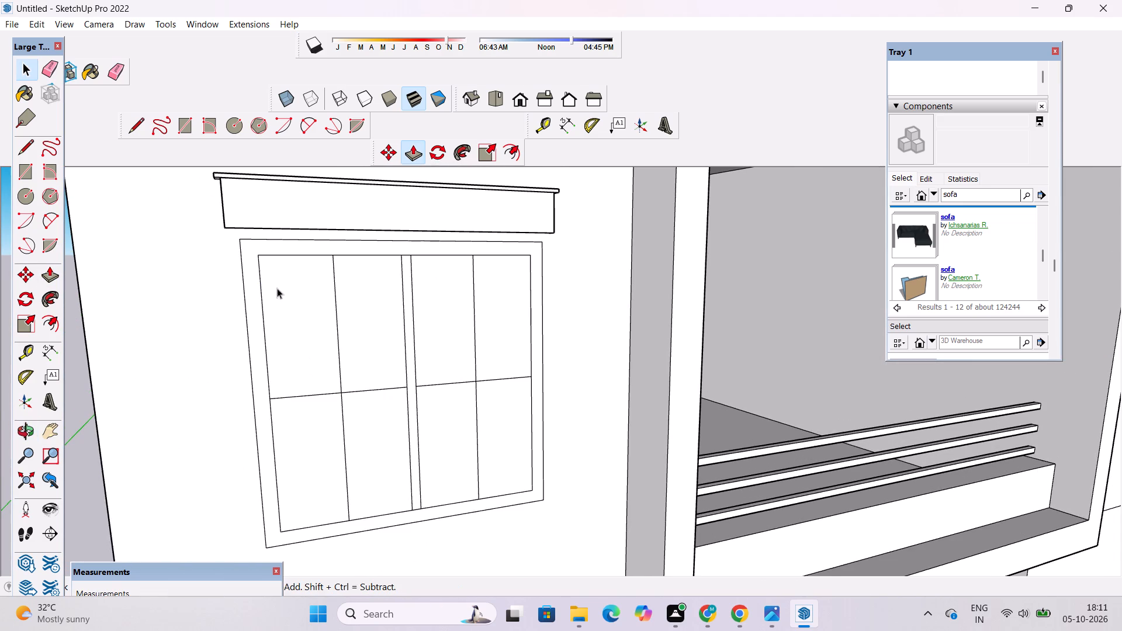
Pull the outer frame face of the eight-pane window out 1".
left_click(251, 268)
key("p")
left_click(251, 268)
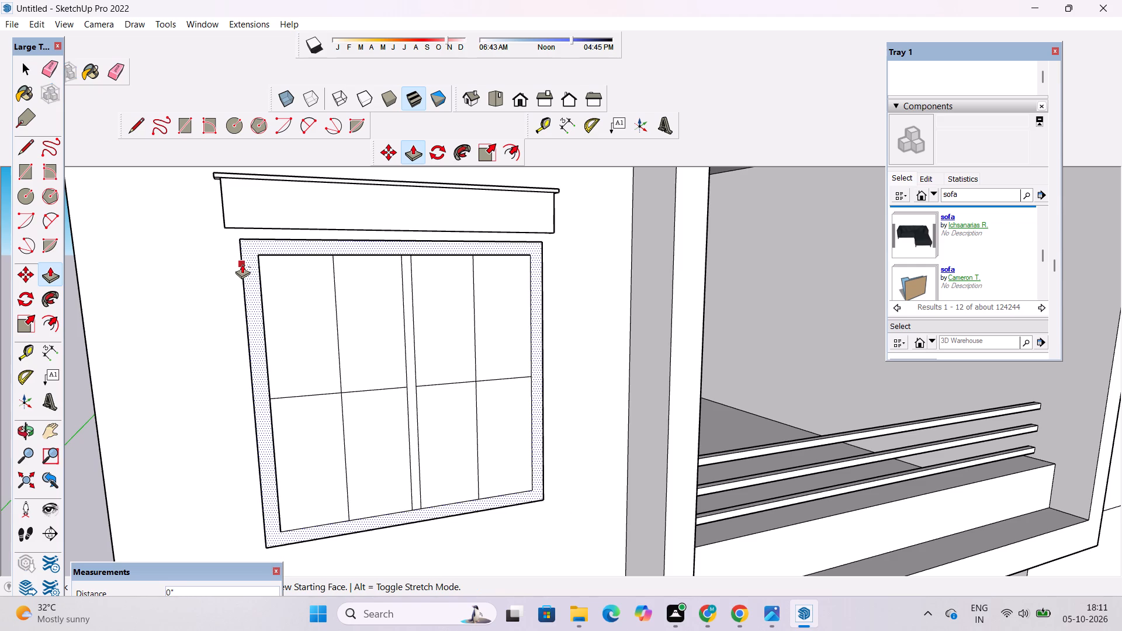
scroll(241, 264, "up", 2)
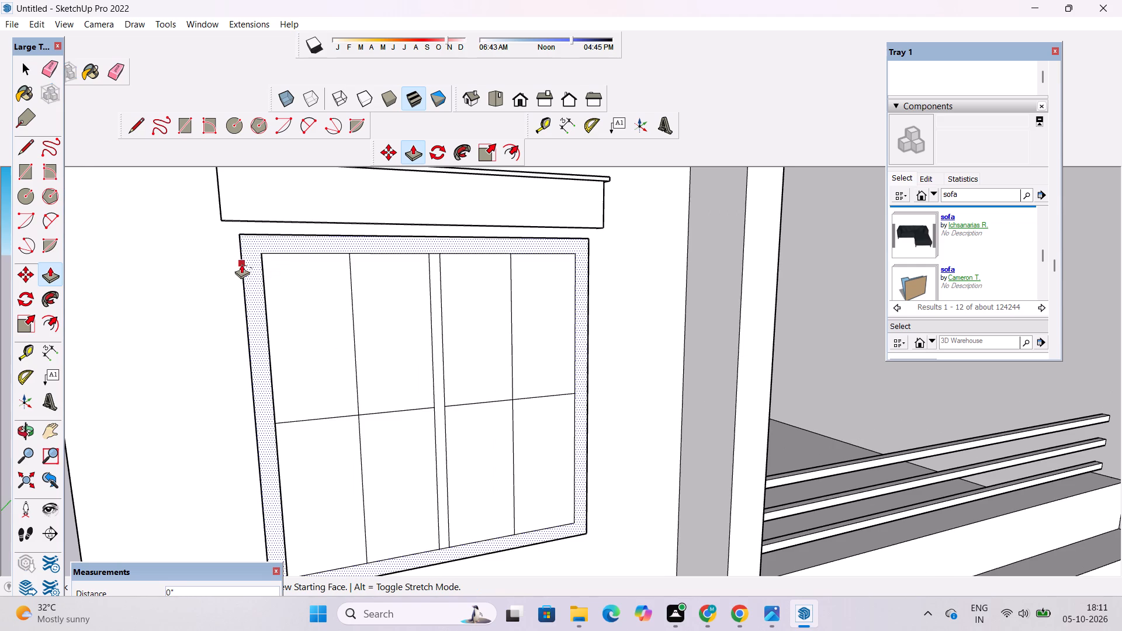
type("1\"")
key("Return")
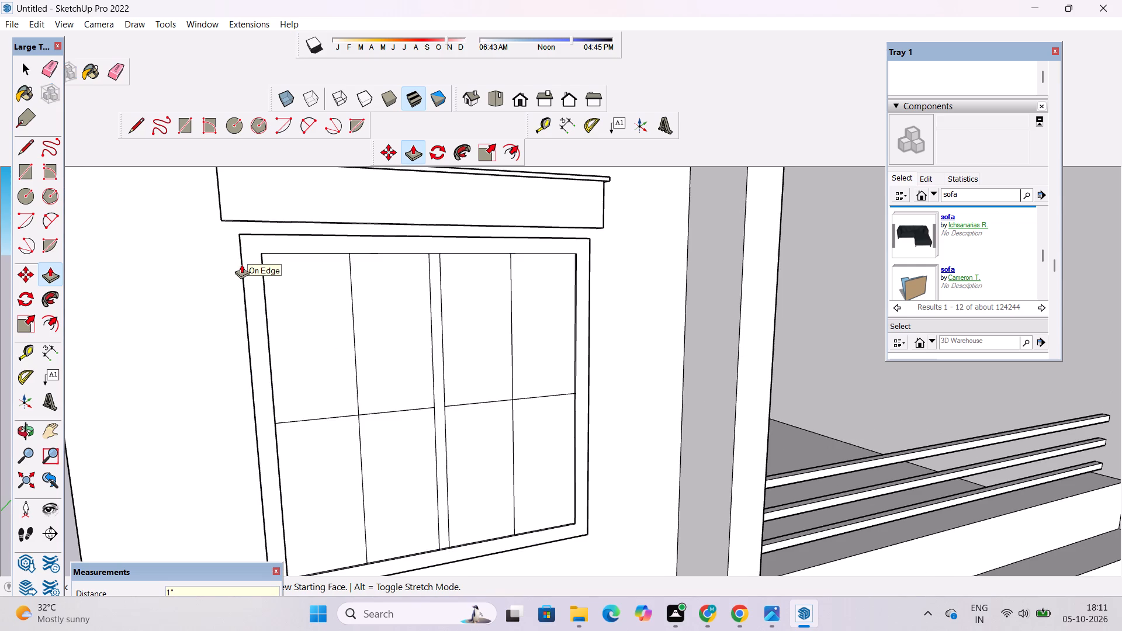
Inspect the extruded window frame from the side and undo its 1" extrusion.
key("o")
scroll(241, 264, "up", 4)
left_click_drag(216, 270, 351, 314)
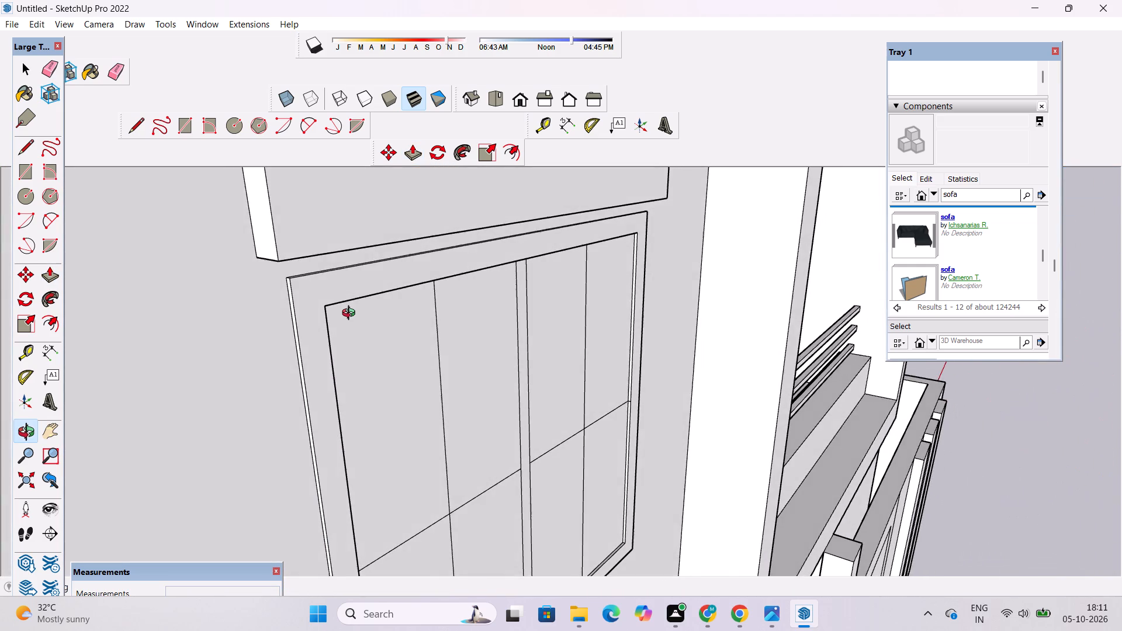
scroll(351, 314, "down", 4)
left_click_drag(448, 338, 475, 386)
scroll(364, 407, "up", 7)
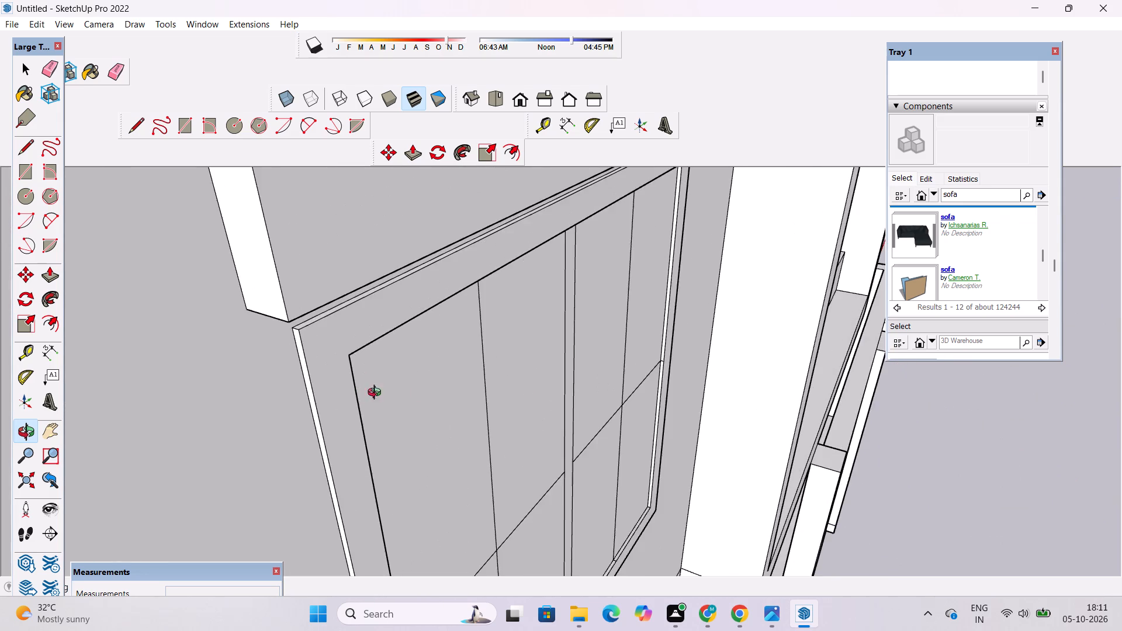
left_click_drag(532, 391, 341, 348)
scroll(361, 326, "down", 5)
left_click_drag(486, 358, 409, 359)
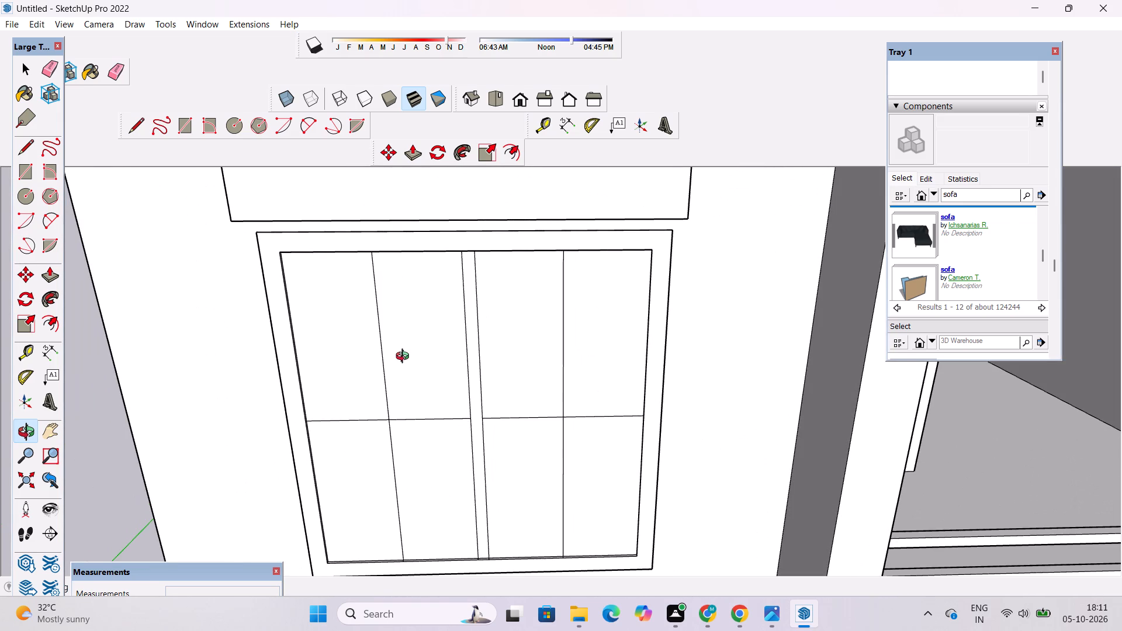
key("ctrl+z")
Pull the outer frame face of the eight-pane window beside the balcony outward by 1".
left_click_drag(304, 338, 589, 323)
left_click_drag(459, 358, 472, 342, "shift")
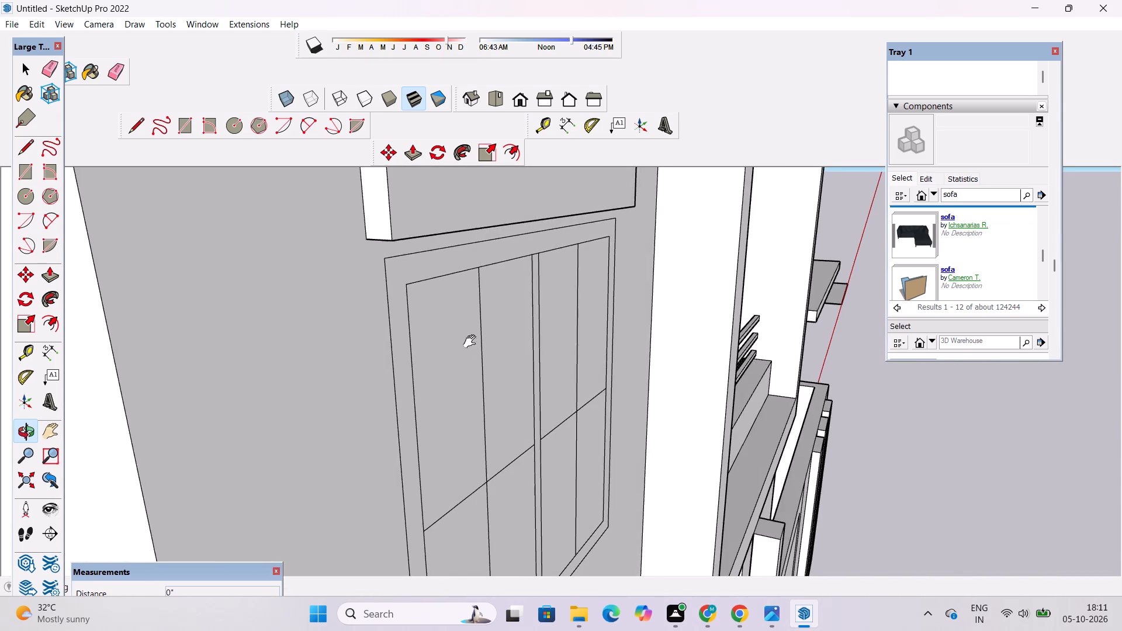
left_click_drag(472, 342, 498, 307, "shift")
left_click_drag(471, 332, 512, 344)
key("space")
scroll(474, 254, "up", 4)
left_click(482, 239)
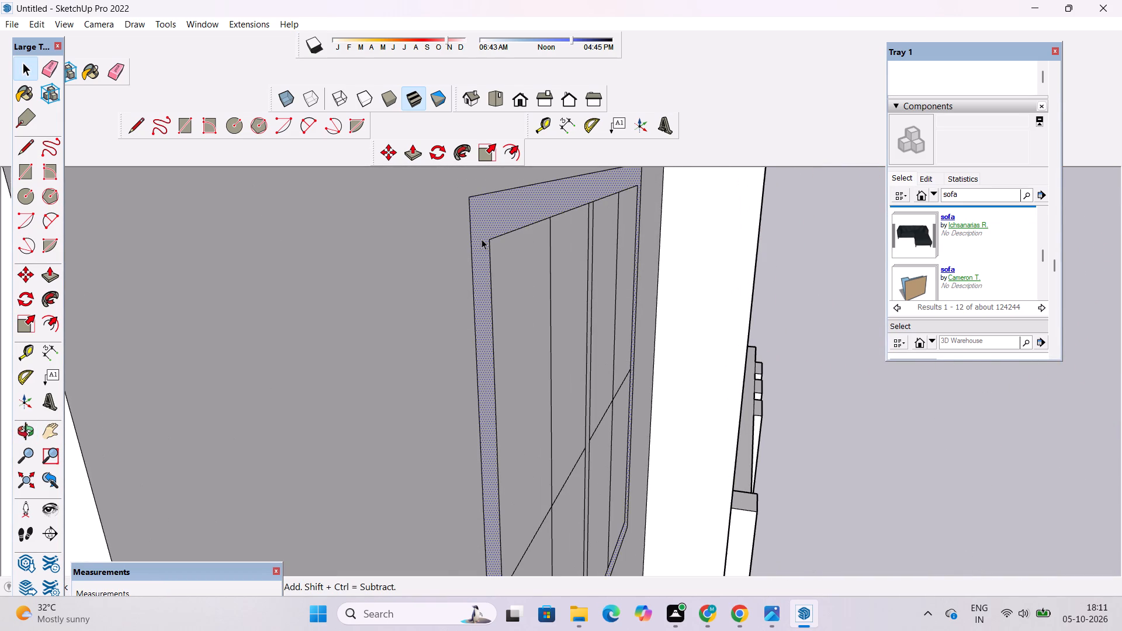
key("p")
left_click(482, 239)
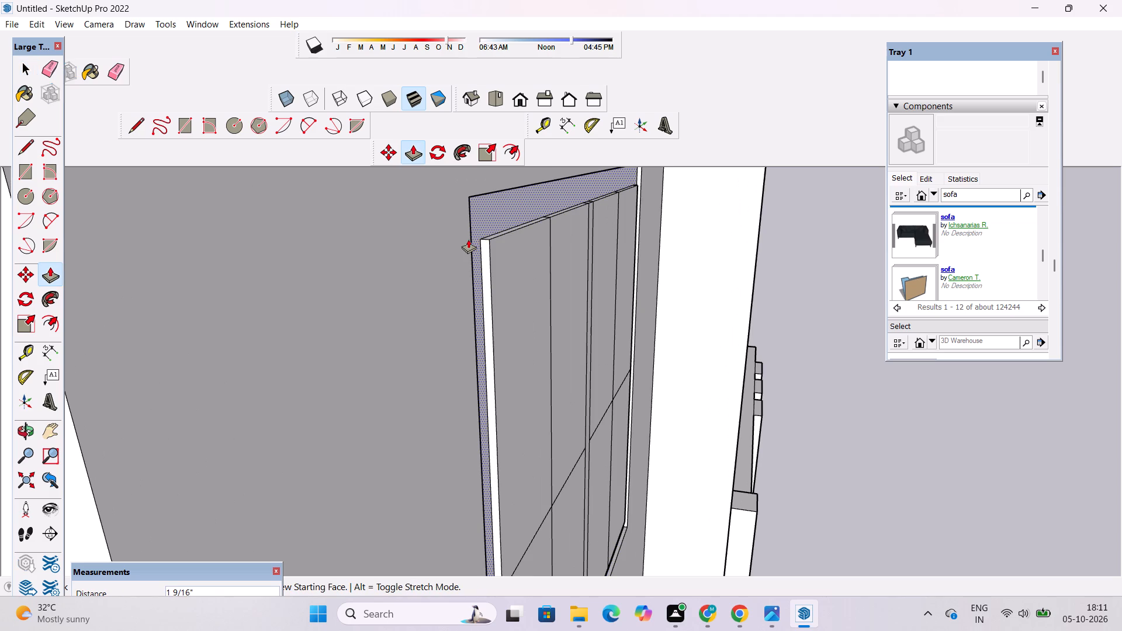
type("1\"")
key("Return")
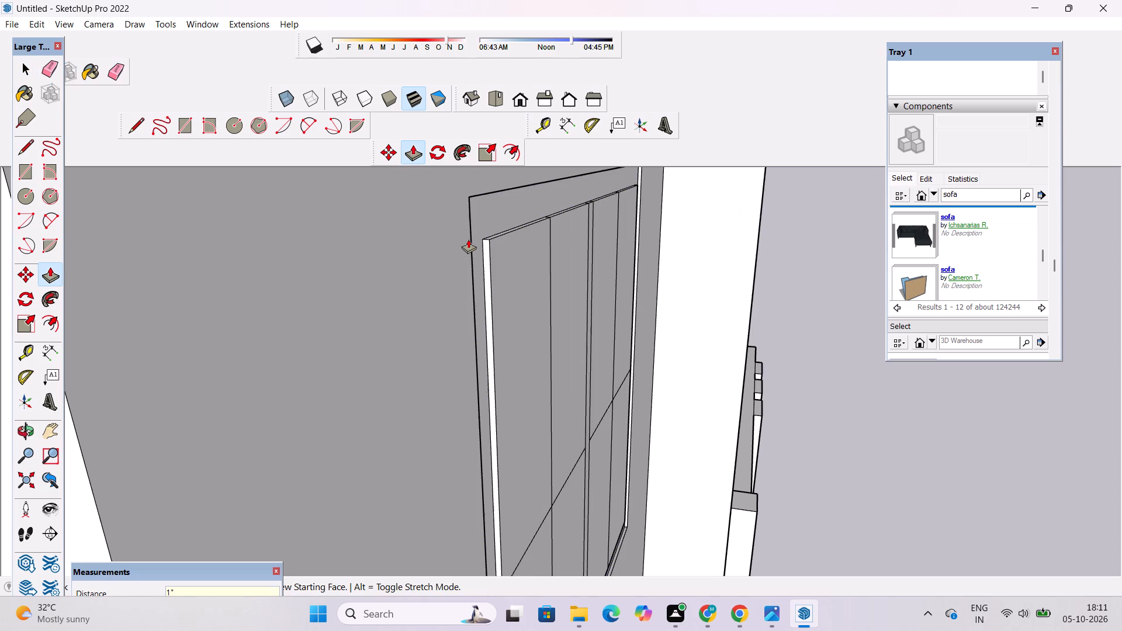
Push/Pull the right pane of the two-pane window behind the balcony flush with the surrounding wall face.
key("o")
scroll(467, 240, "down", 6)
left_click_drag(618, 294, 403, 315)
scroll(380, 324, "down", 5)
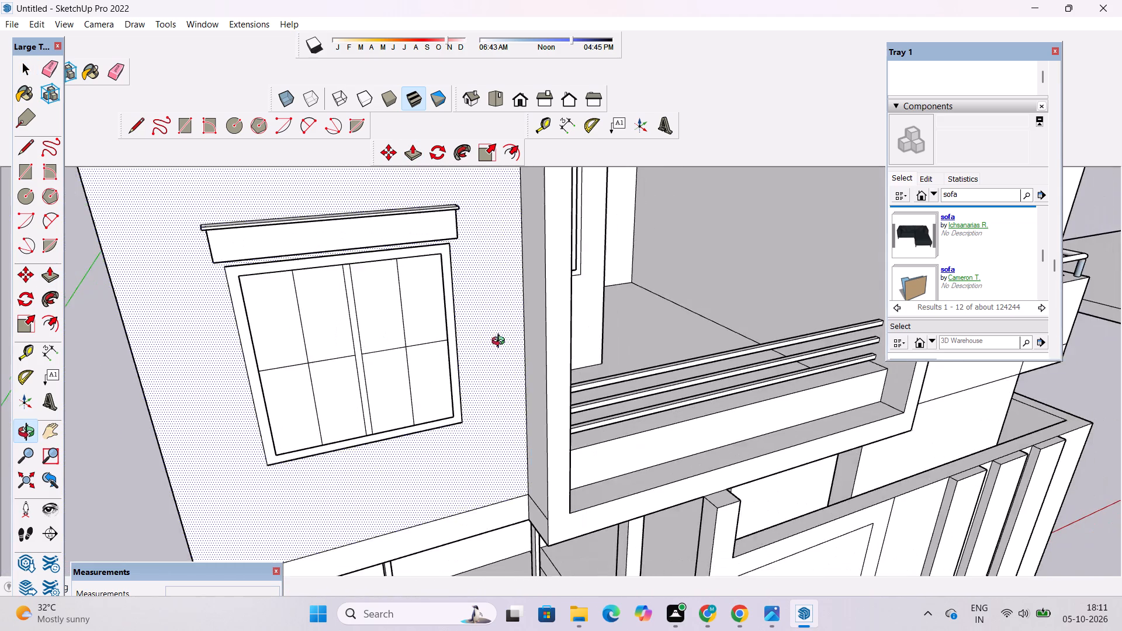
left_click_drag(583, 356, 397, 354)
scroll(659, 234, "up", 4)
left_click_drag(591, 255, 666, 369, "shift")
left_click_drag(414, 445, 445, 339)
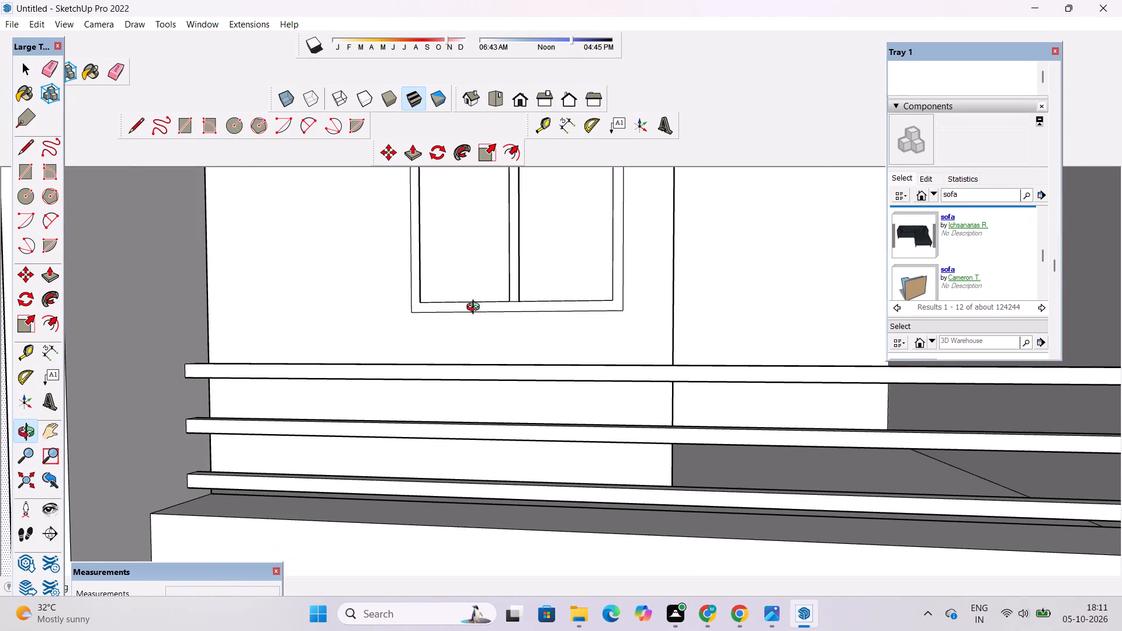
left_click_drag(521, 297, 488, 515, "shift")
scroll(493, 424, "down", 4)
scroll(516, 389, "up", 5)
left_click_drag(517, 385, 464, 417, "shift")
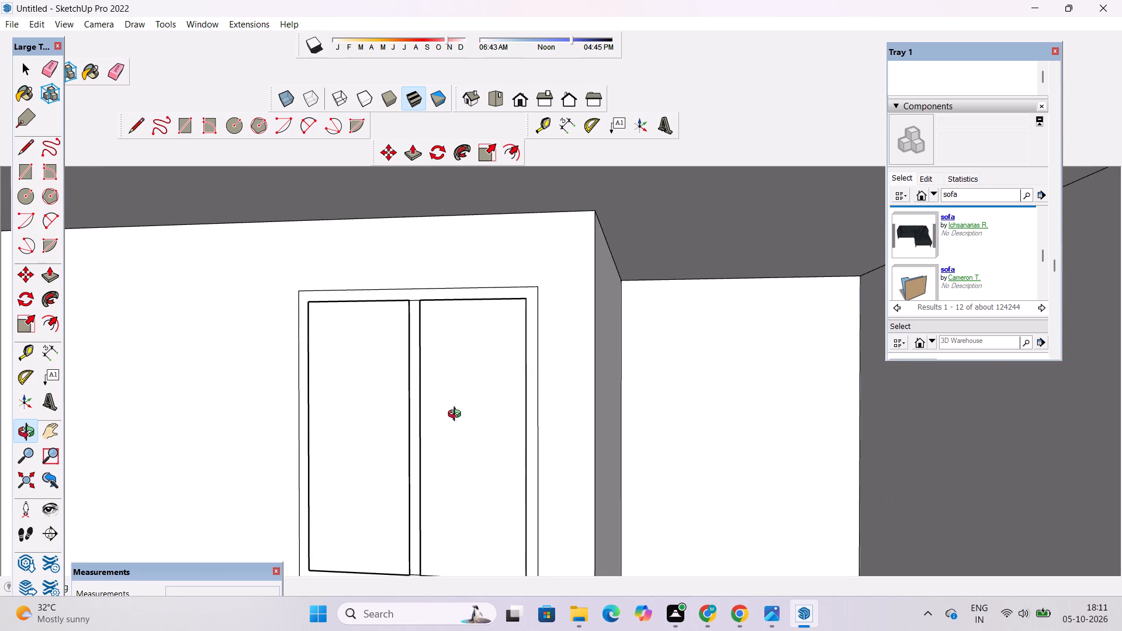
key("space")
left_click(463, 404)
scroll(463, 404, "up", 1)
key("p")
left_click(463, 404)
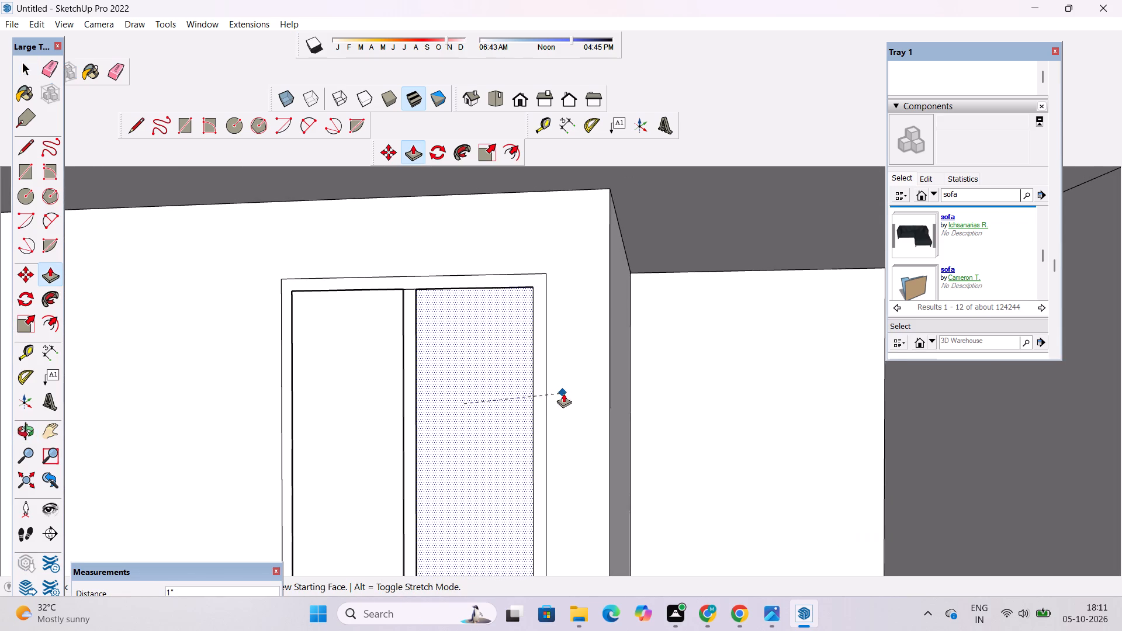
left_click(573, 389)
Push/Pull the left pane of the balcony window level with the right pane.
left_click(328, 401)
key("space")
left_click(328, 399)
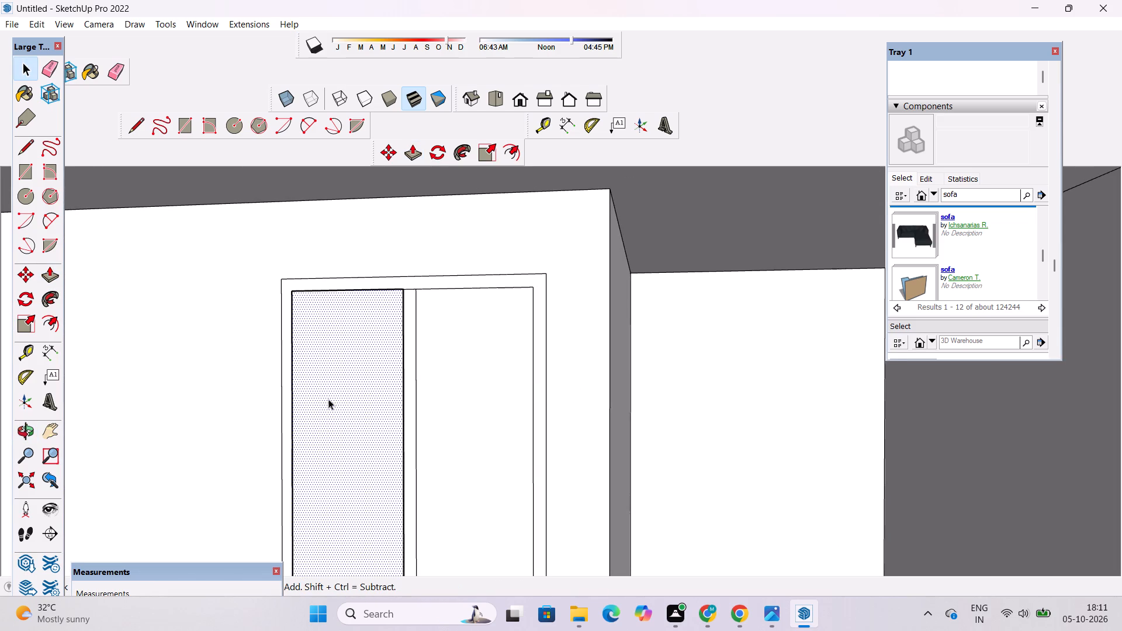
key("p")
left_click(328, 398)
left_click(488, 396)
key("space")
Divide the balcony window's right pane into four with a vertical midline about 11' 10 3/4" long and a horizontal line about 4' 7 3/4" long.
type("o")
scroll(486, 359, "down", 6)
left_click_drag(483, 359, 496, 420)
left_click_drag(494, 425, 493, 375, "shift")
left_click_drag(486, 469, 504, 422)
left_click_drag(491, 469, 502, 419, "shift")
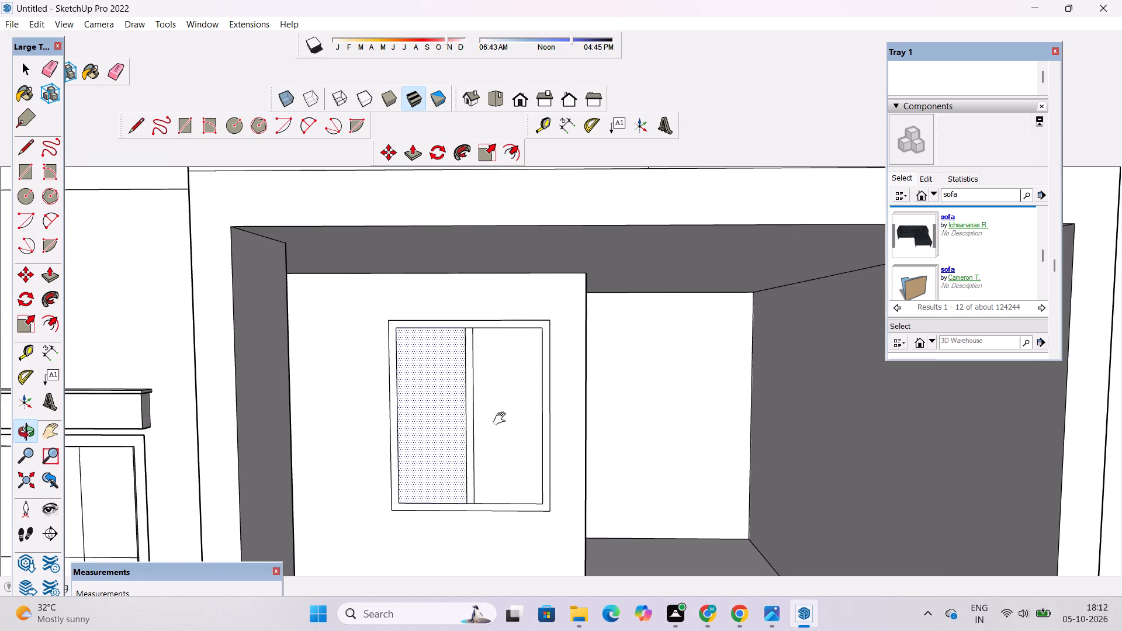
left_click(502, 419)
key("l")
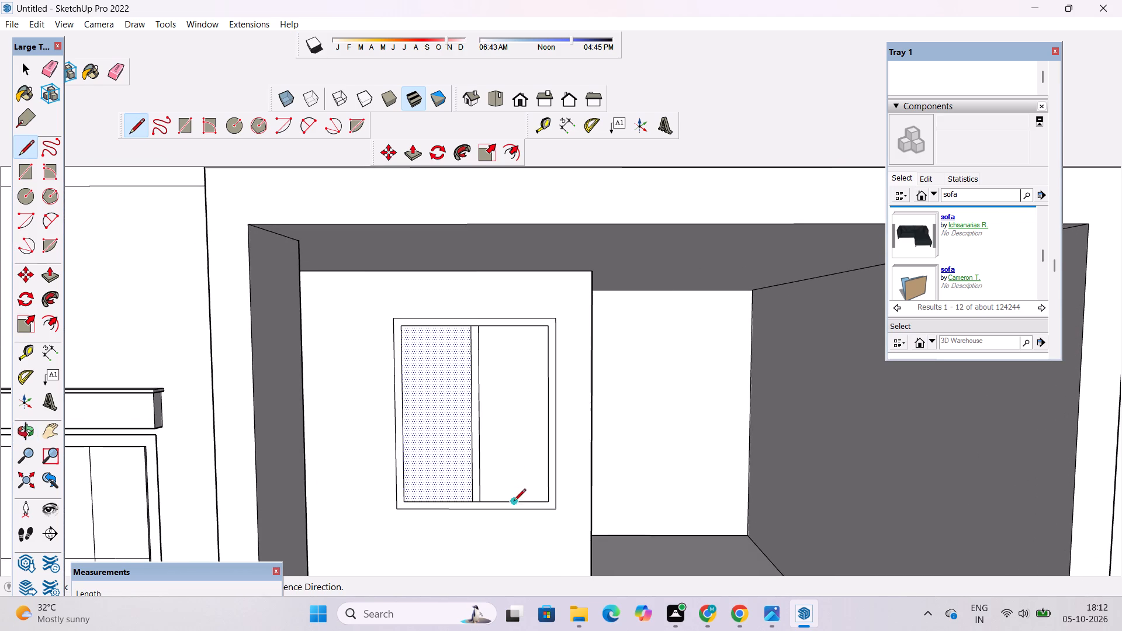
left_click(514, 502)
left_click(513, 325)
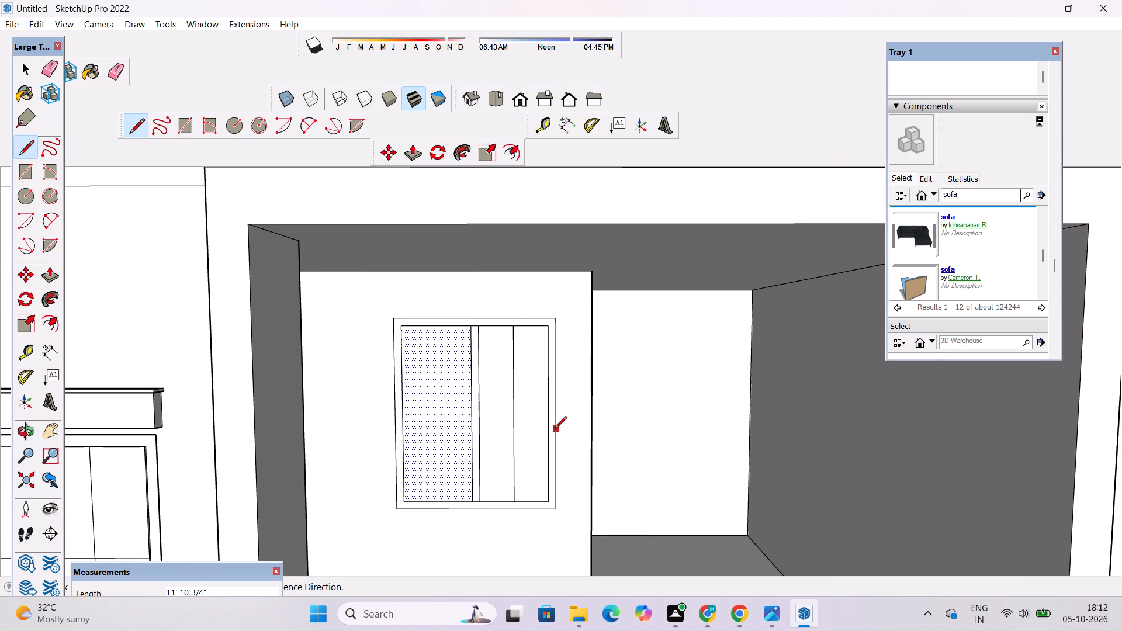
left_click(548, 417)
left_click(477, 416)
key("space")
Divide the balcony window's left pane into four with an 11' 10 3/4" vertical midline and a horizontal line level with the right pane's.
key("l")
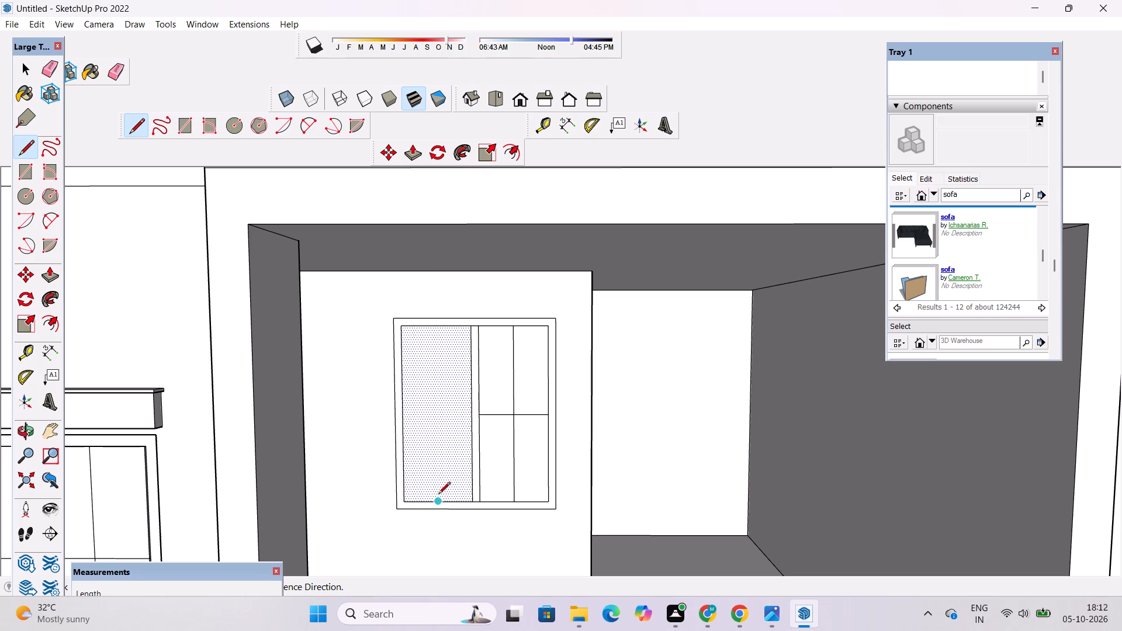
left_click(438, 494)
key("space")
type("l")
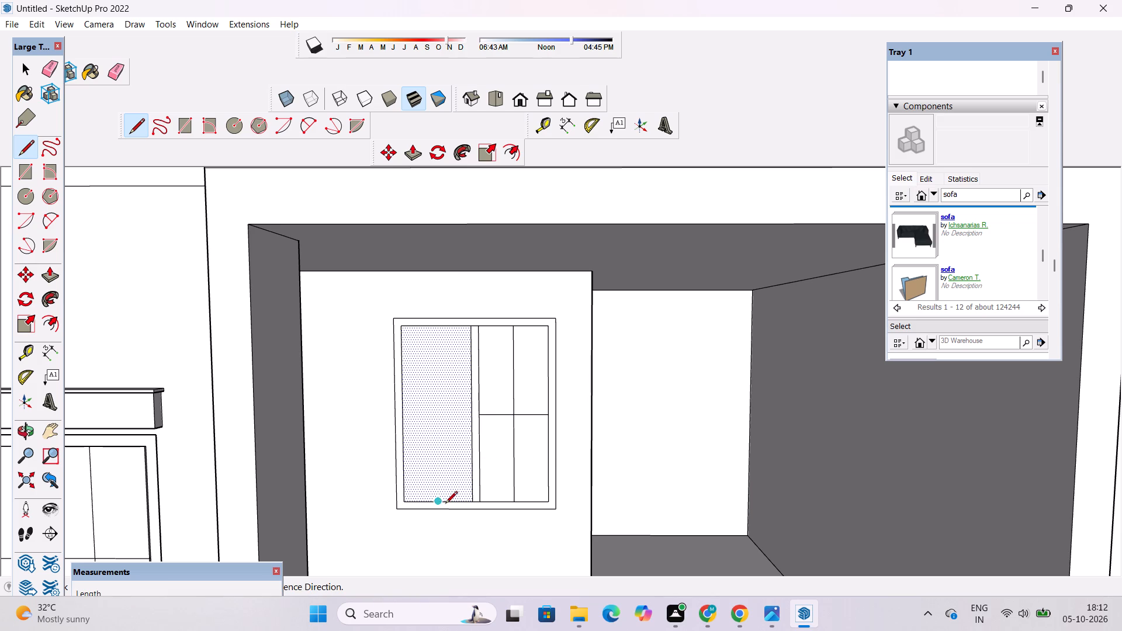
left_click(435, 503)
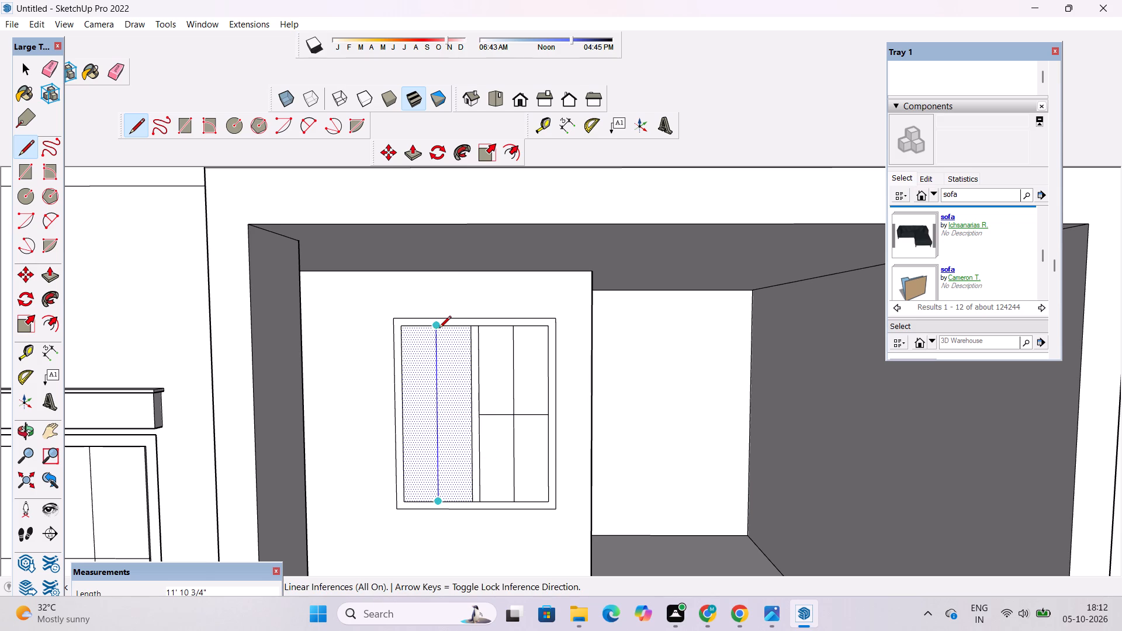
left_click(439, 326)
right_click(439, 326)
key("space")
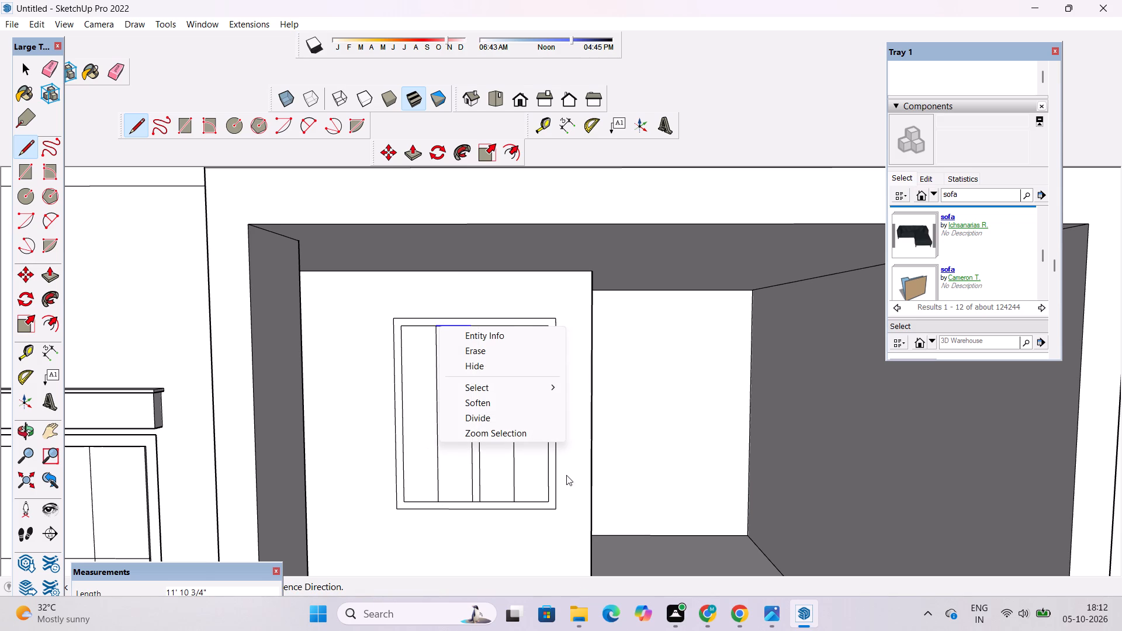
left_click(699, 470)
key("space")
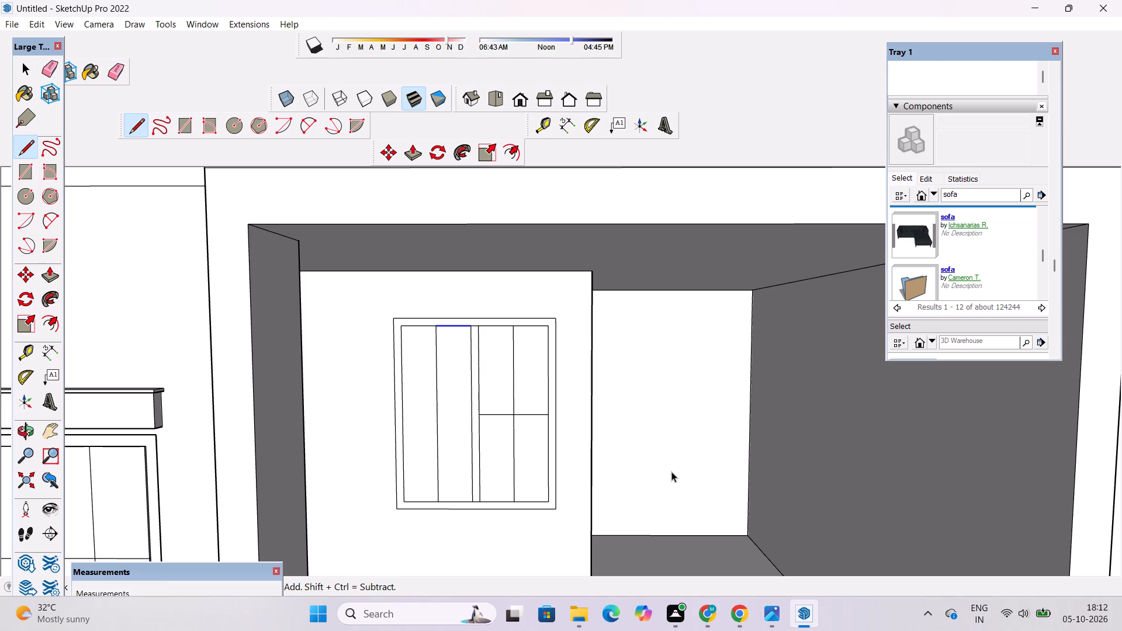
type("l")
left_click(469, 414)
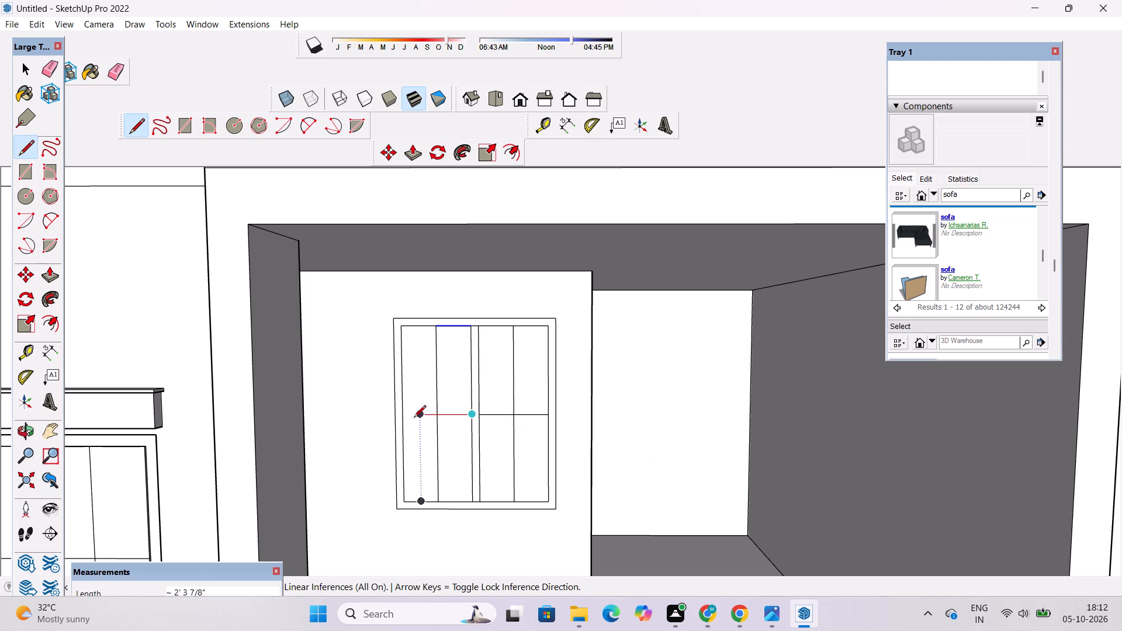
left_click(401, 418)
key("space")
Clear the selection and examine the divided balcony window within the whole front facade.
scroll(401, 418, "down", 6)
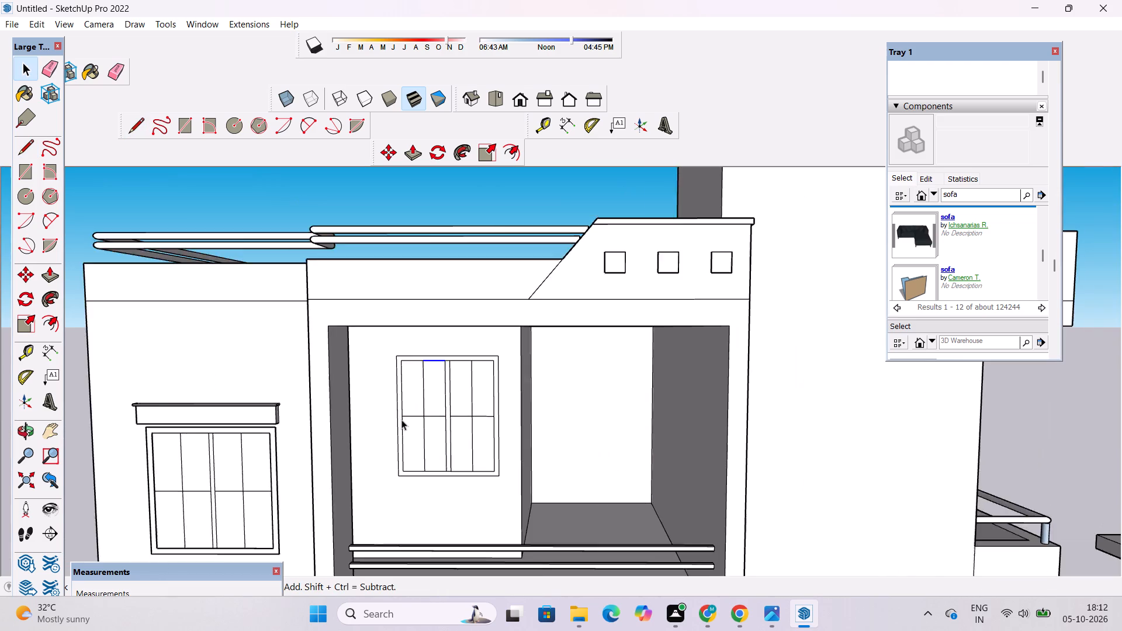
scroll(401, 419, "down", 6)
scroll(401, 422, "up", 4)
key("o")
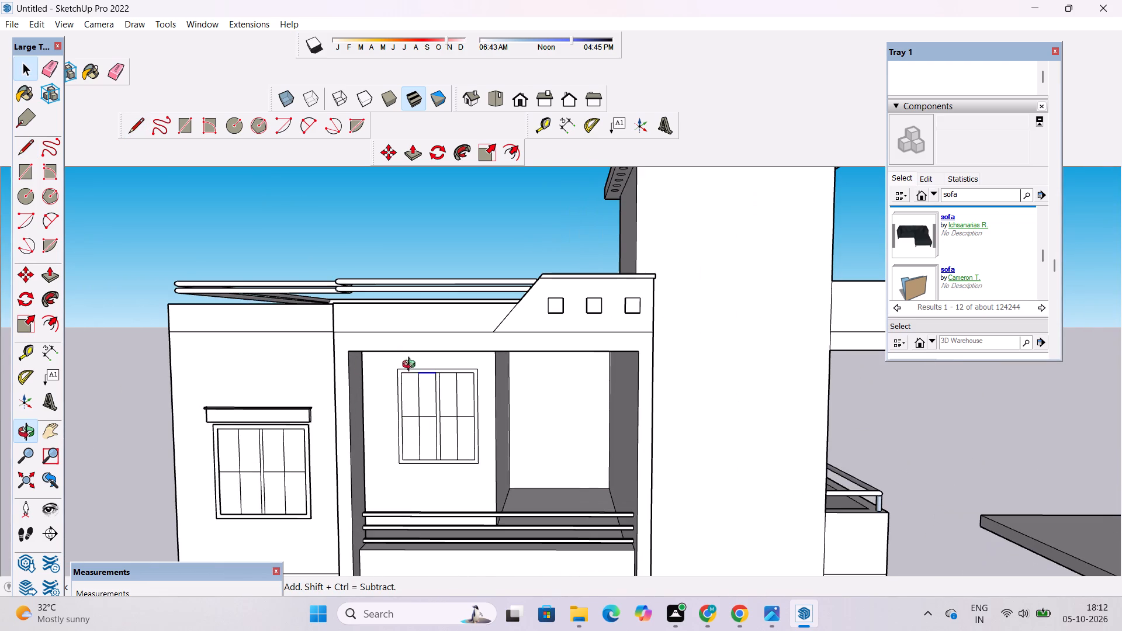
key("space")
left_click(136, 414)
key("o")
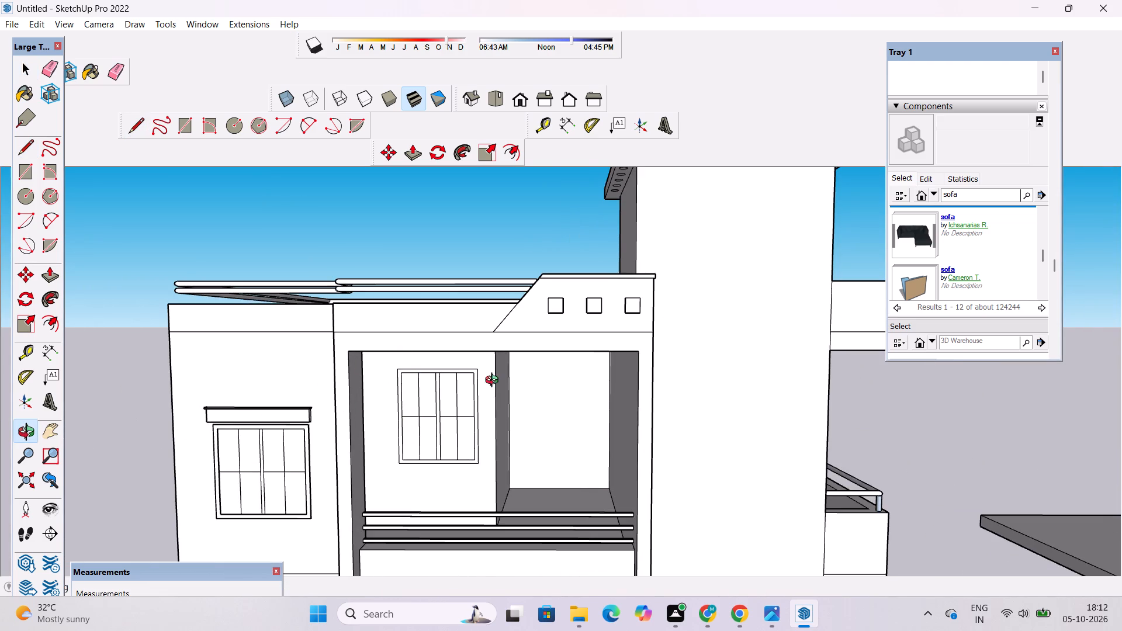
left_click_drag(500, 388, 510, 363, "shift")
scroll(484, 334, "down", 5)
left_click_drag(588, 351, 687, 396)
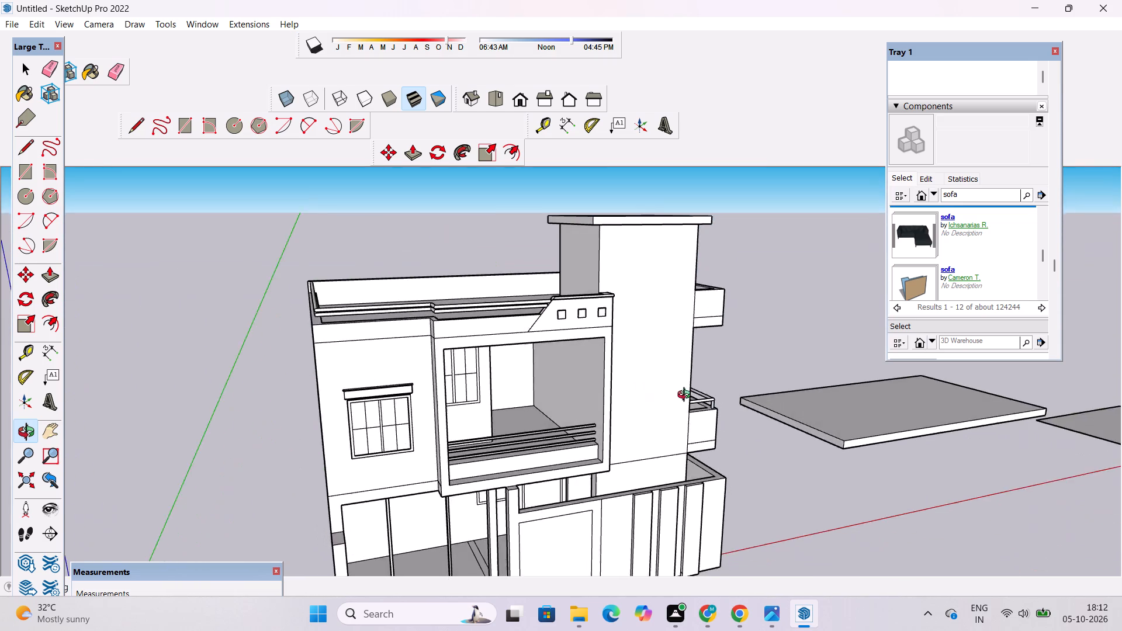
left_click_drag(687, 396, 536, 388)
Extrude the outer frame face of the balcony window by 1".
scroll(502, 376, "up", 4)
left_click_drag(501, 376, 504, 415, "shift")
left_click_drag(510, 417, 530, 373, "shift")
scroll(467, 390, "up", 8)
left_click_drag(463, 390, 463, 397, "shift")
scroll(493, 343, "up", 8)
left_click_drag(493, 343, 473, 375, "shift")
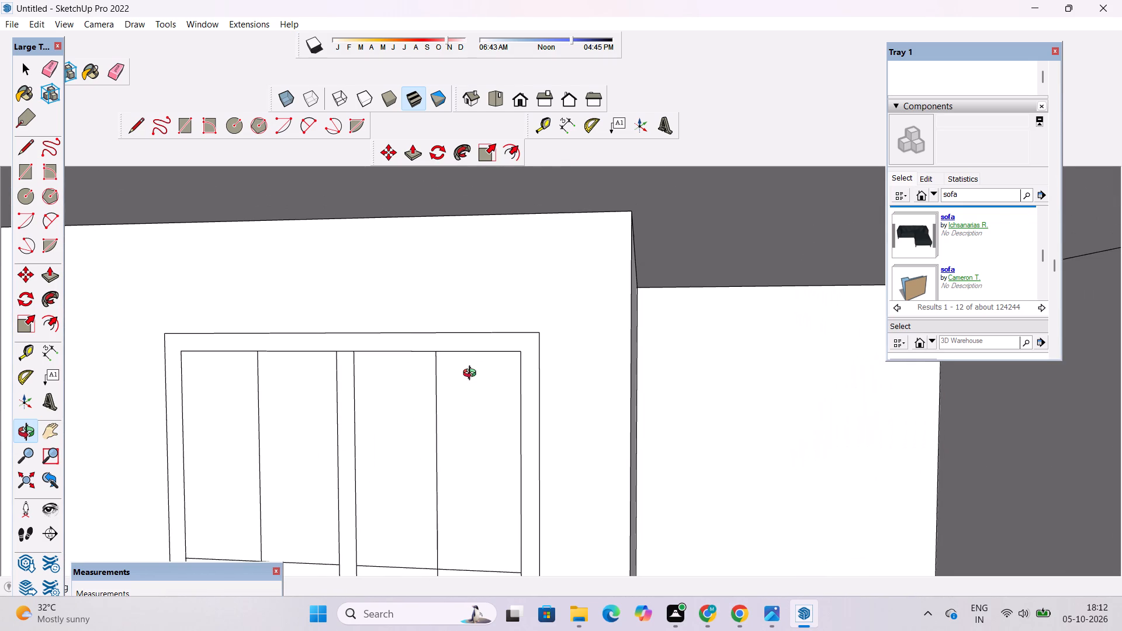
key("space")
left_click(528, 346)
key("p")
left_click(528, 346)
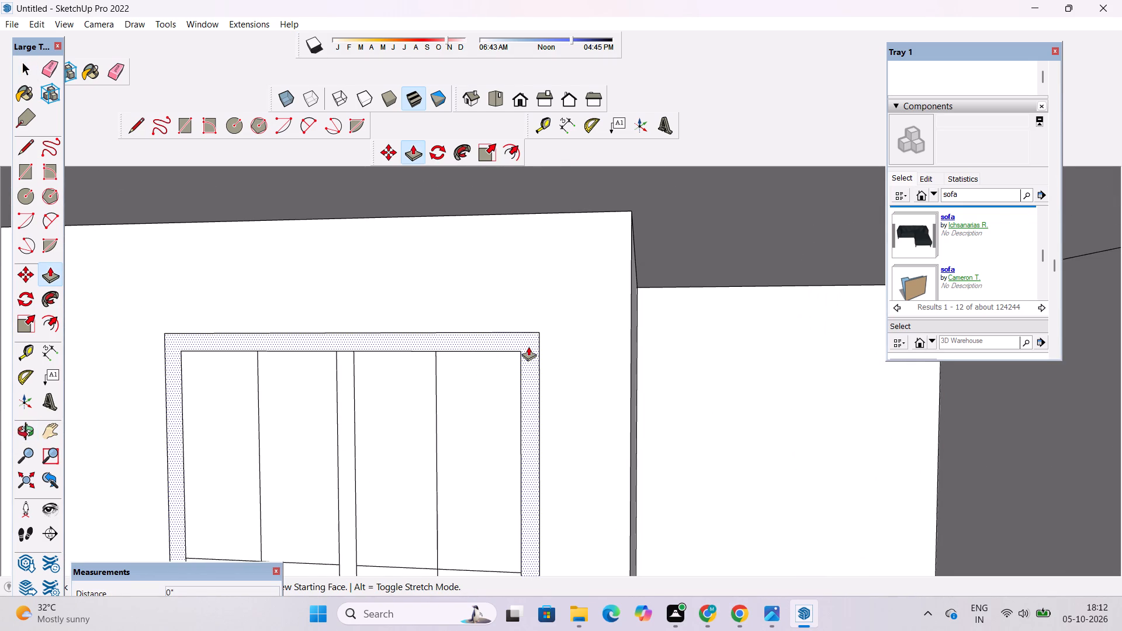
type("1\"")
key("Return")
Examine the extruded balcony window frame and the front facade down to the ground floor.
key("o")
scroll(524, 354, "down", 4)
left_click_drag(562, 325, 567, 354)
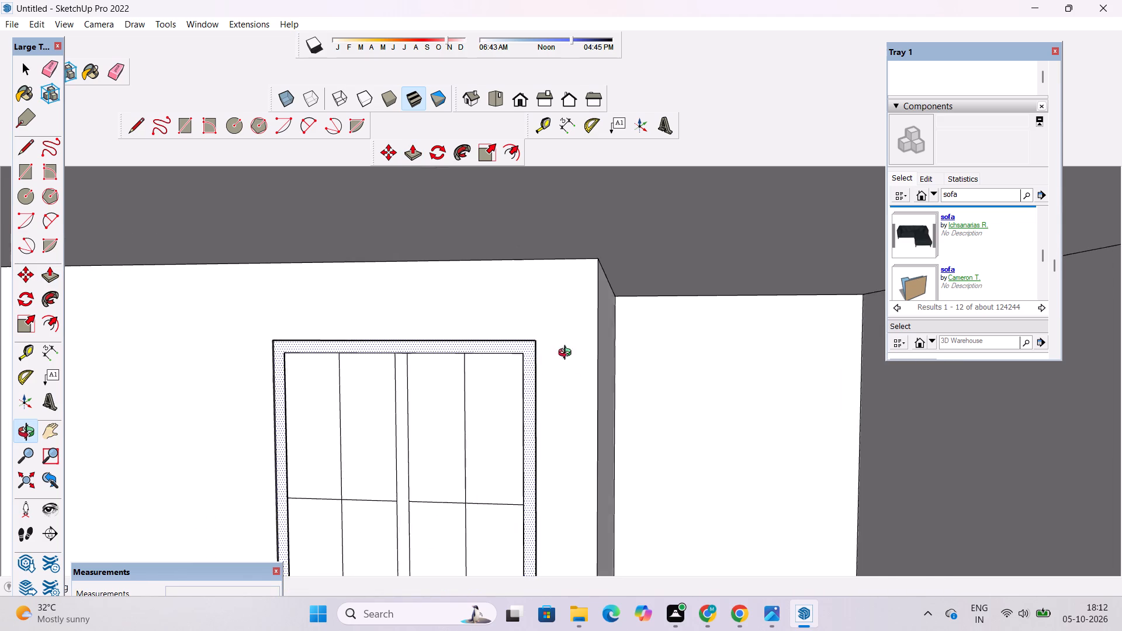
left_click_drag(567, 354, 577, 405)
scroll(572, 391, "down", 6)
left_click(521, 108)
scroll(524, 255, "down", 9)
left_click_drag(573, 327, 579, 339, "shift")
scroll(576, 357, "down", 1)
left_click_drag(577, 355, 570, 382)
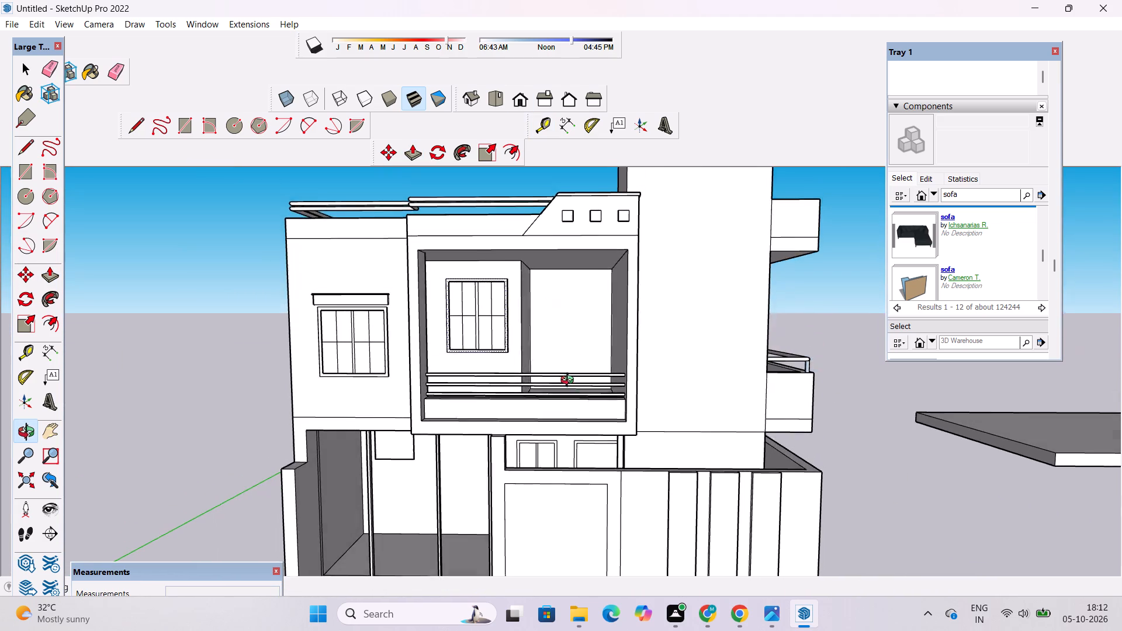
left_click_drag(570, 382, 570, 383)
left_click_drag(566, 386, 567, 363)
left_click_drag(575, 408, 576, 472)
left_click_drag(574, 473, 572, 393)
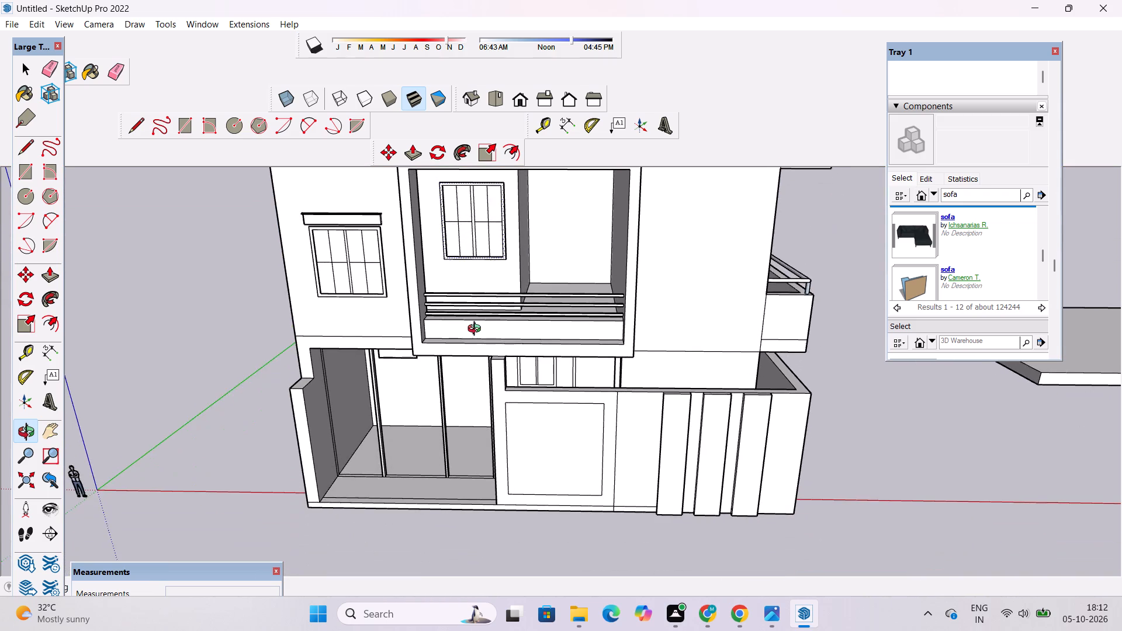
Examine the balcony's railing, parapet and lower edge up close, as well as the house from an angle.
left_click_drag(477, 330, 484, 398)
scroll(439, 372, "up", 6)
left_click_drag(438, 377, 449, 400, "shift")
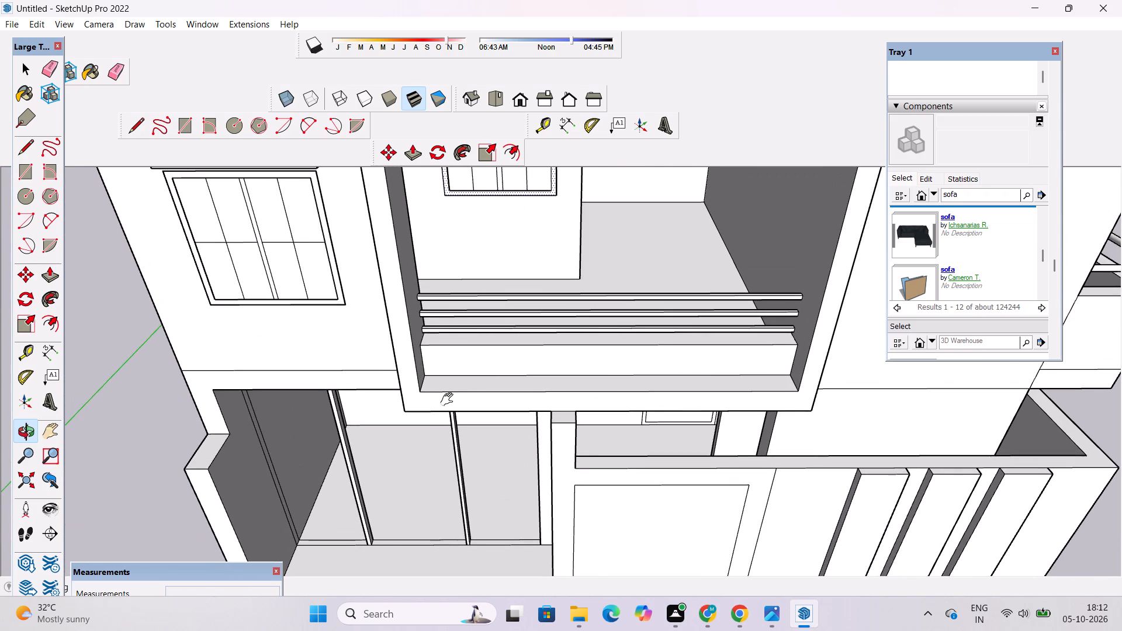
scroll(449, 400, "up", 2)
left_click_drag(449, 400, 449, 413, "shift")
left_click_drag(449, 414, 454, 431)
scroll(452, 425, "up", 3)
left_click_drag(444, 417, 438, 419, "shift")
left_click_drag(432, 419, 432, 433, "shift")
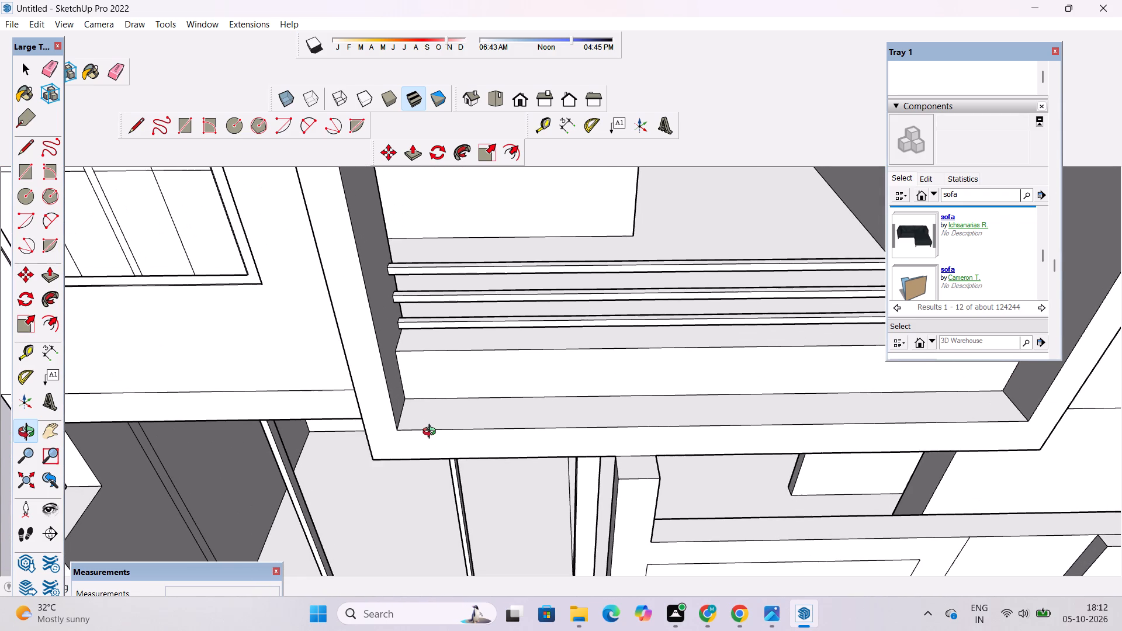
scroll(432, 433, "up", 3)
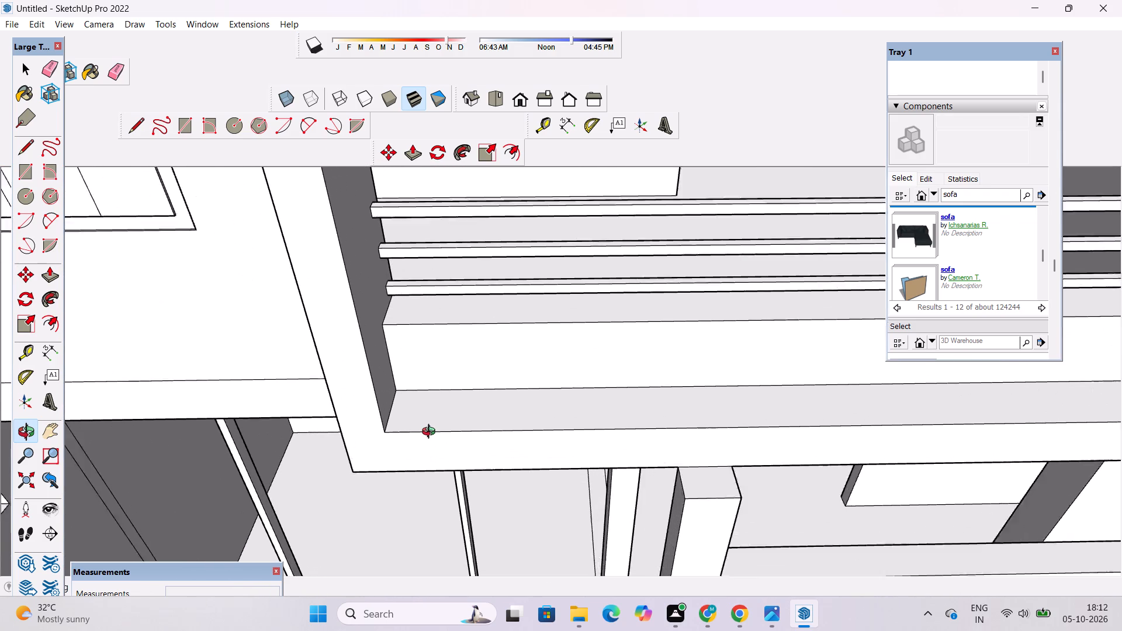
scroll(431, 433, "up", 1)
scroll(431, 433, "down", 7)
left_click_drag(429, 431, 426, 455, "shift")
left_click_drag(425, 459, 469, 317)
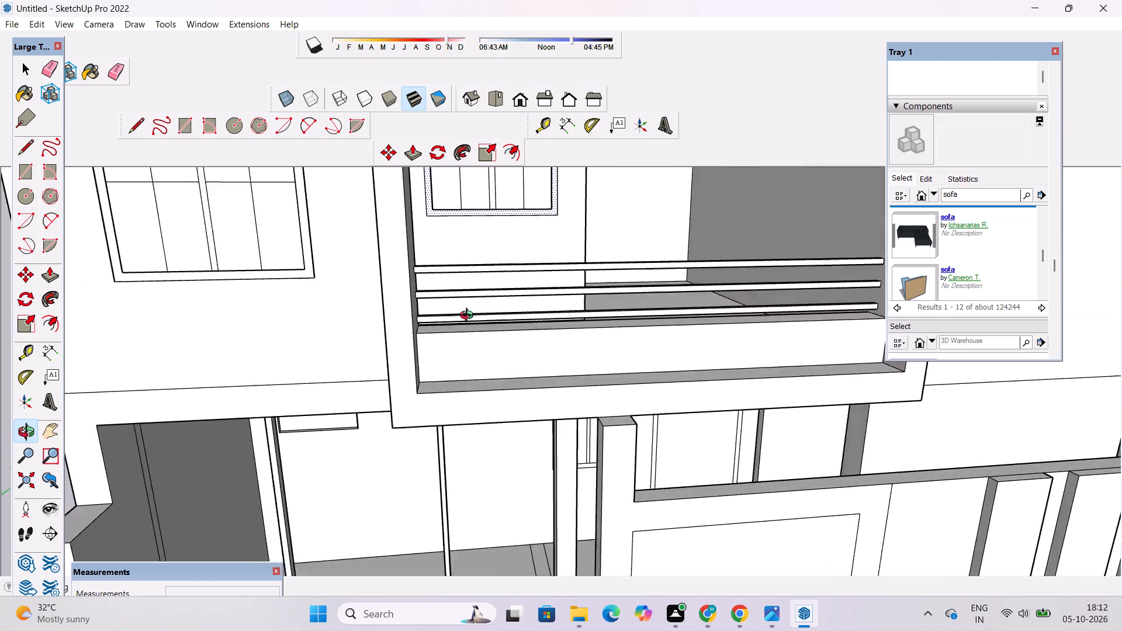
left_click_drag(469, 317, 497, 254)
left_click_drag(522, 319, 607, 376)
left_click_drag(612, 377, 487, 425)
scroll(462, 403, "down", 6, "shift")
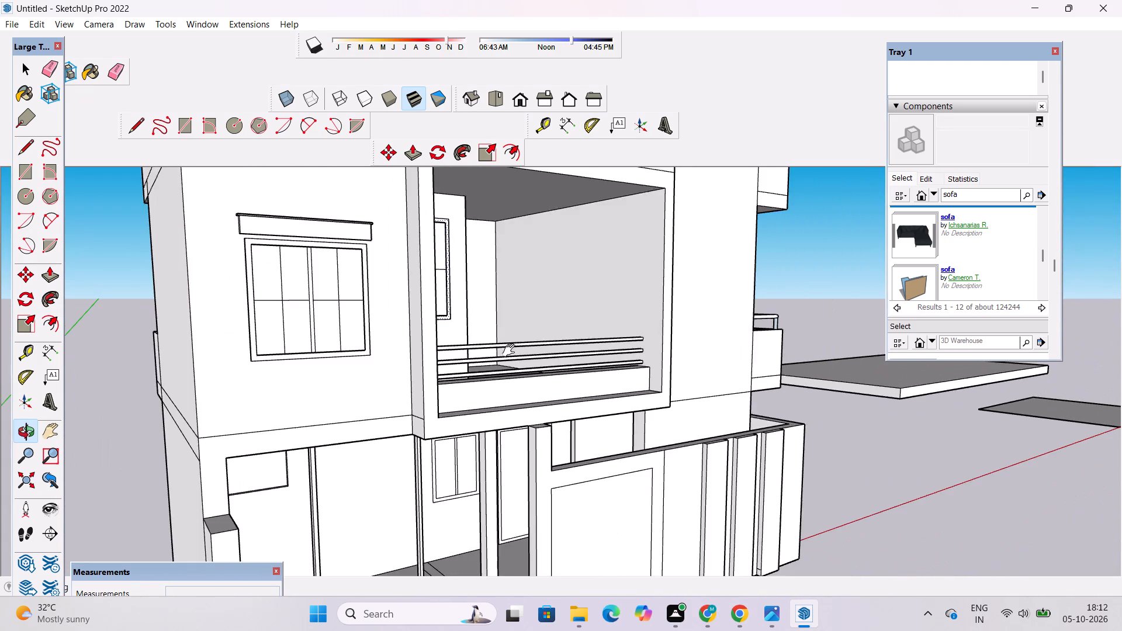
left_click_drag(514, 348, 465, 444, "shift")
scroll(464, 431, "up", 1)
left_click_drag(469, 421, 437, 429, "shift")
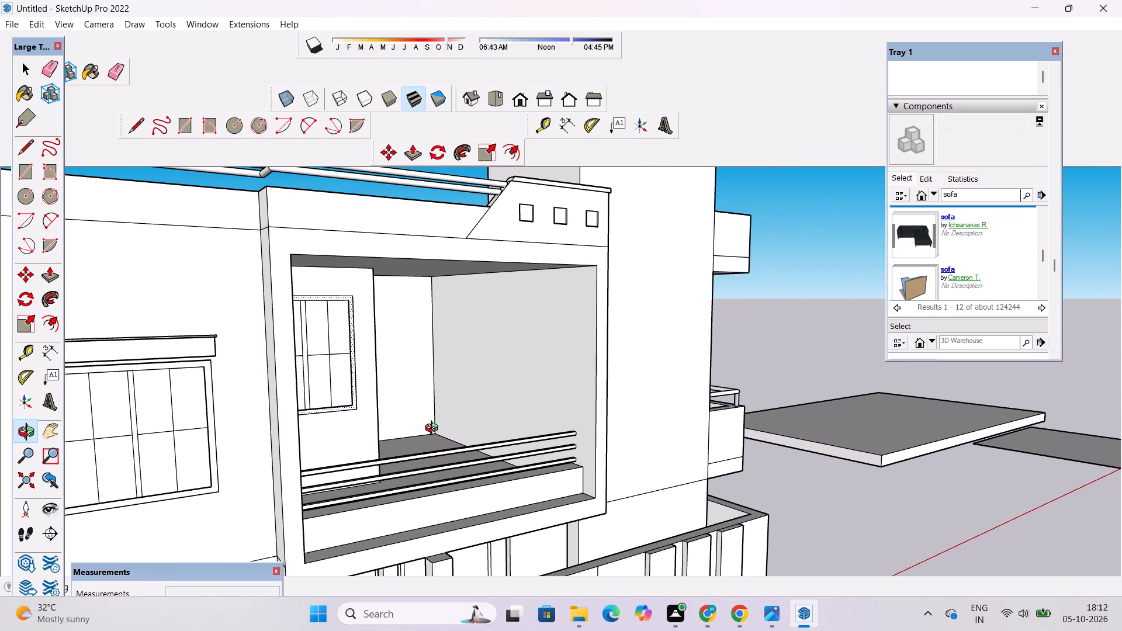
scroll(437, 425, "down", 5)
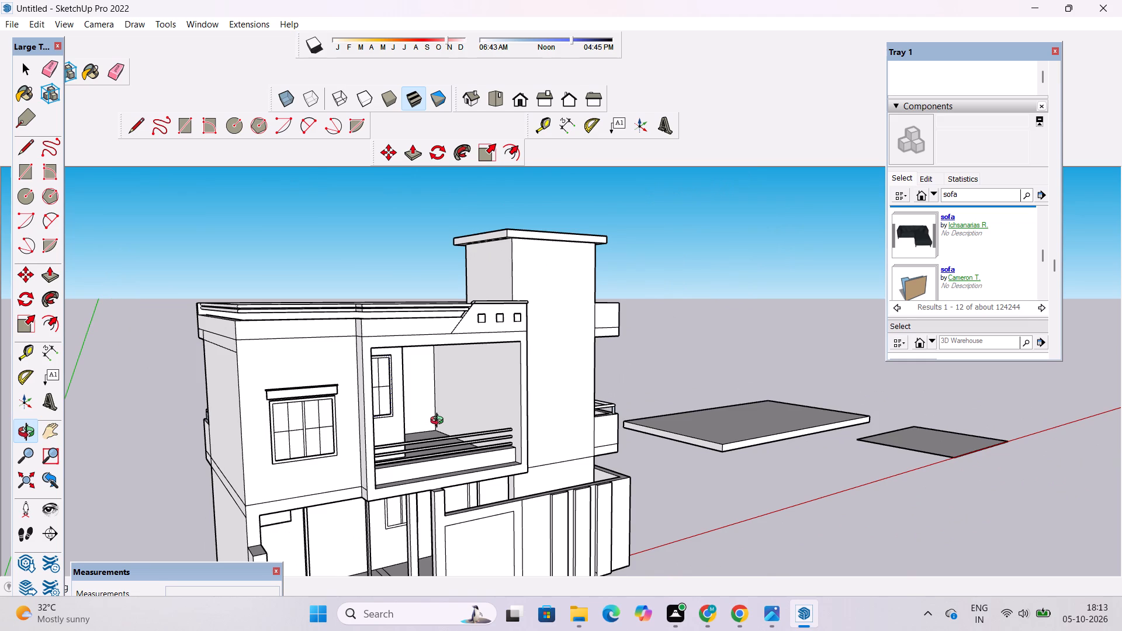
Examine the front facade and the tall tower wall beside the balcony from several angles.
scroll(439, 422, "down", 6)
left_click_drag(561, 437, 355, 421)
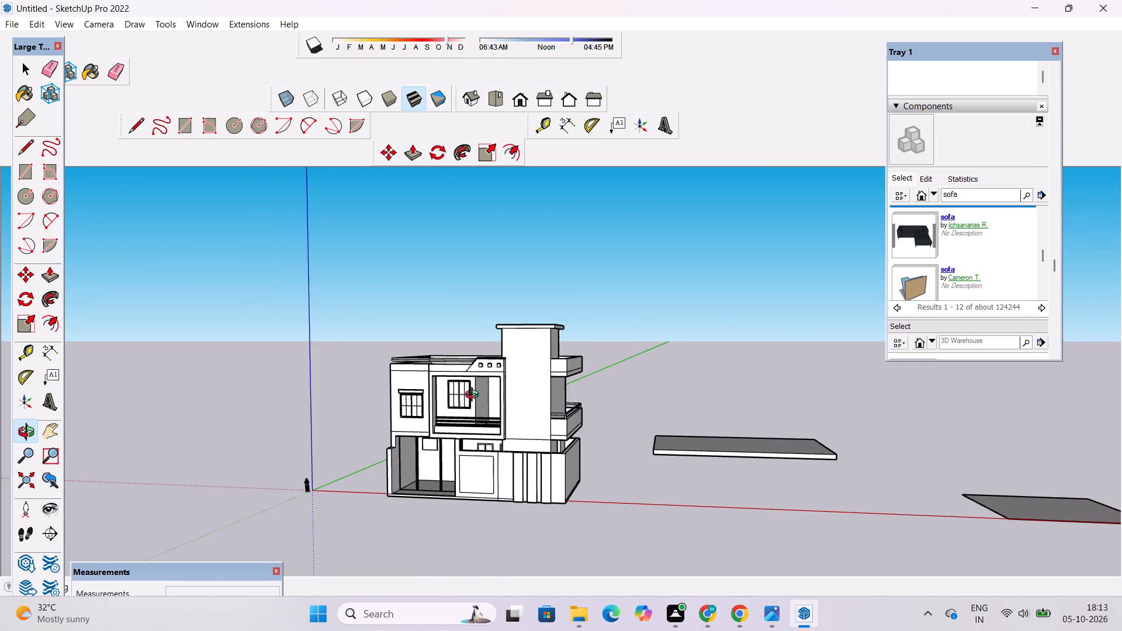
scroll(475, 396, "up", 3)
left_click_drag(475, 396, 480, 428, "shift")
left_click_drag(480, 428, 498, 403)
scroll(504, 393, "up", 3)
left_click_drag(507, 391, 515, 402, "shift")
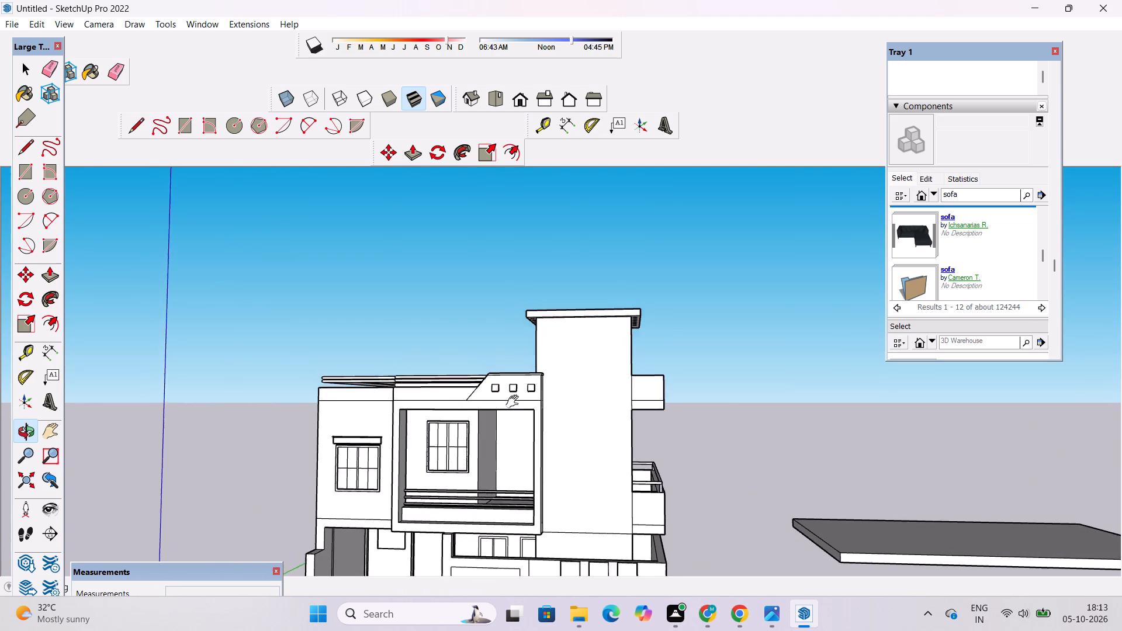
left_click_drag(515, 402, 515, 404, "shift")
left_click_drag(535, 410, 567, 403)
left_click_drag(567, 403, 543, 356)
left_click_drag(543, 357, 535, 369)
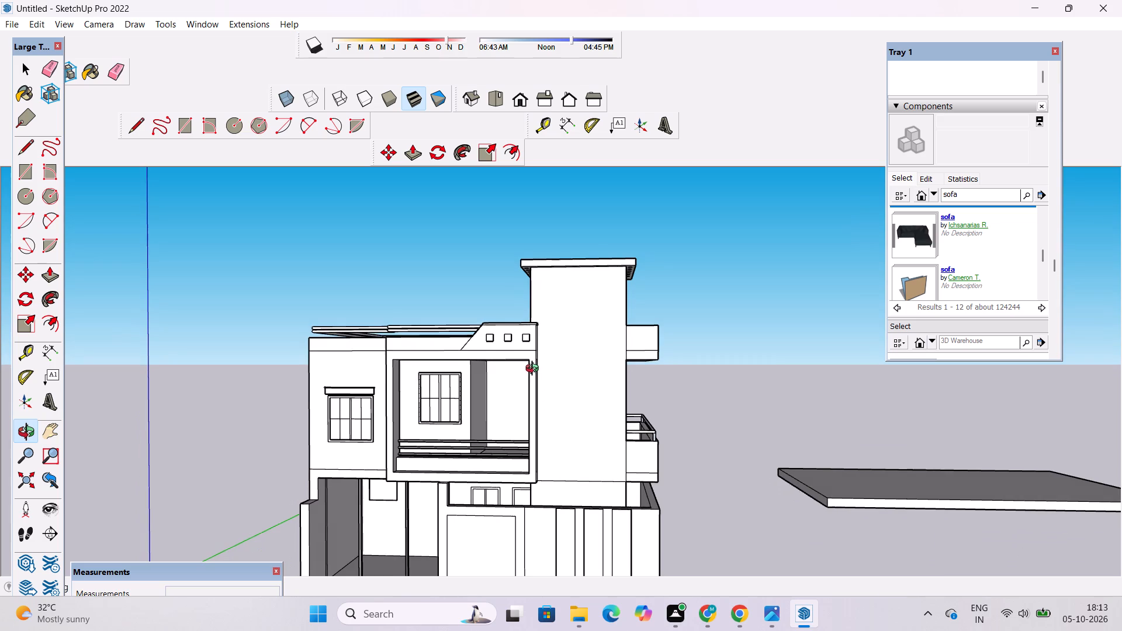
Draw a tall rectangle about 42' 2" by 11' 3" on the front face of the tower beside the balcony.
key("r")
scroll(546, 339, "down", 4)
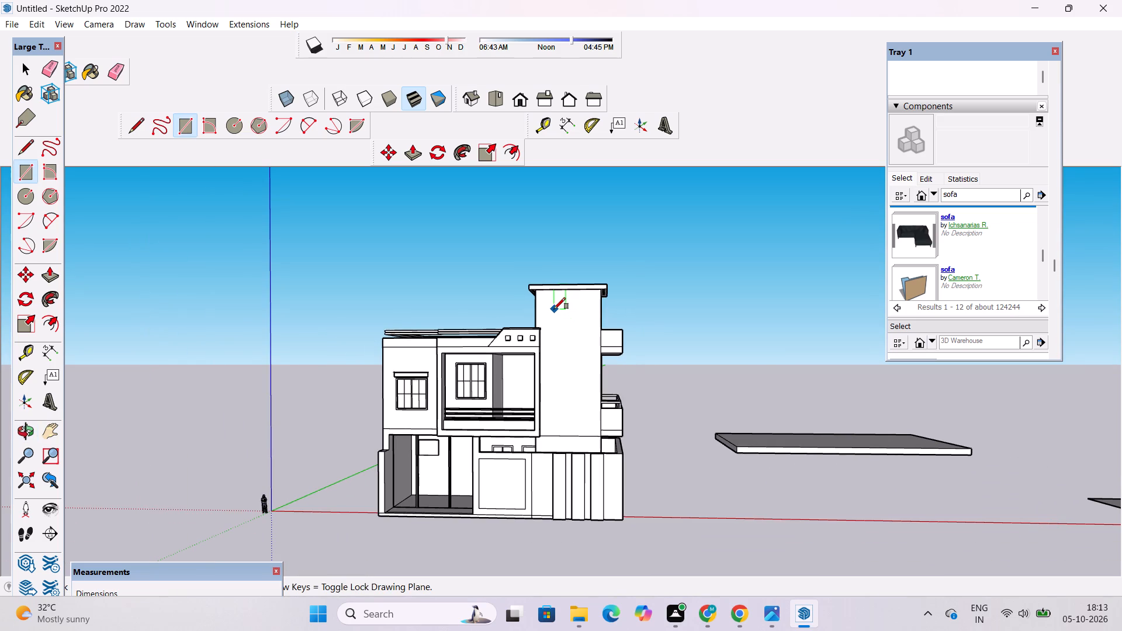
scroll(555, 311, "up", 3)
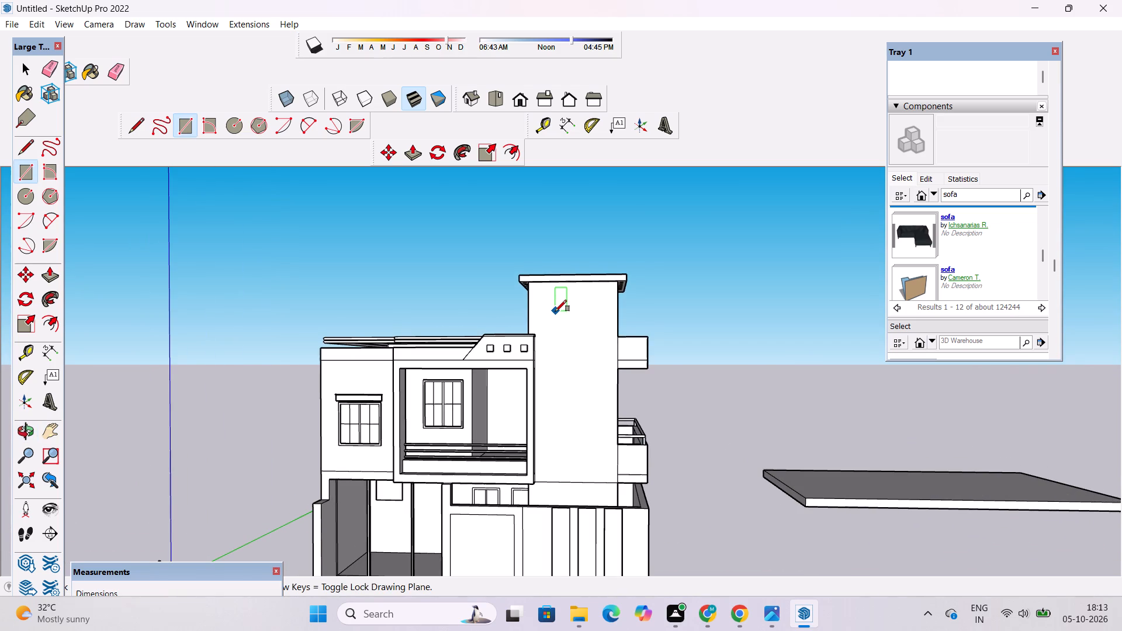
left_click(556, 310)
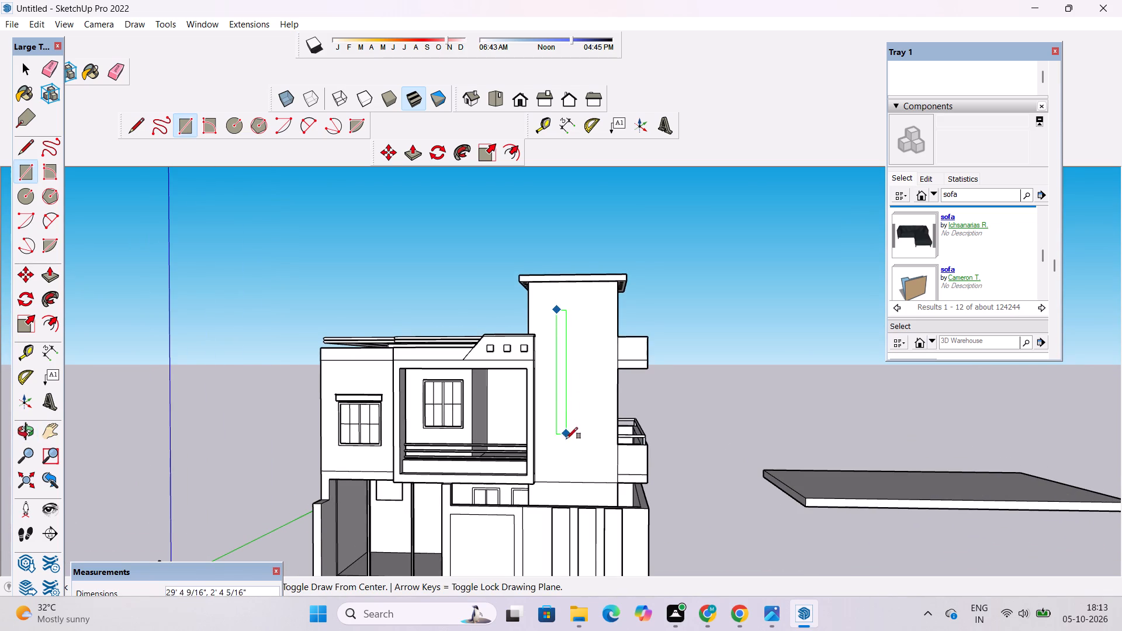
scroll(581, 459, "up", 4)
scroll(582, 459, "down", 3)
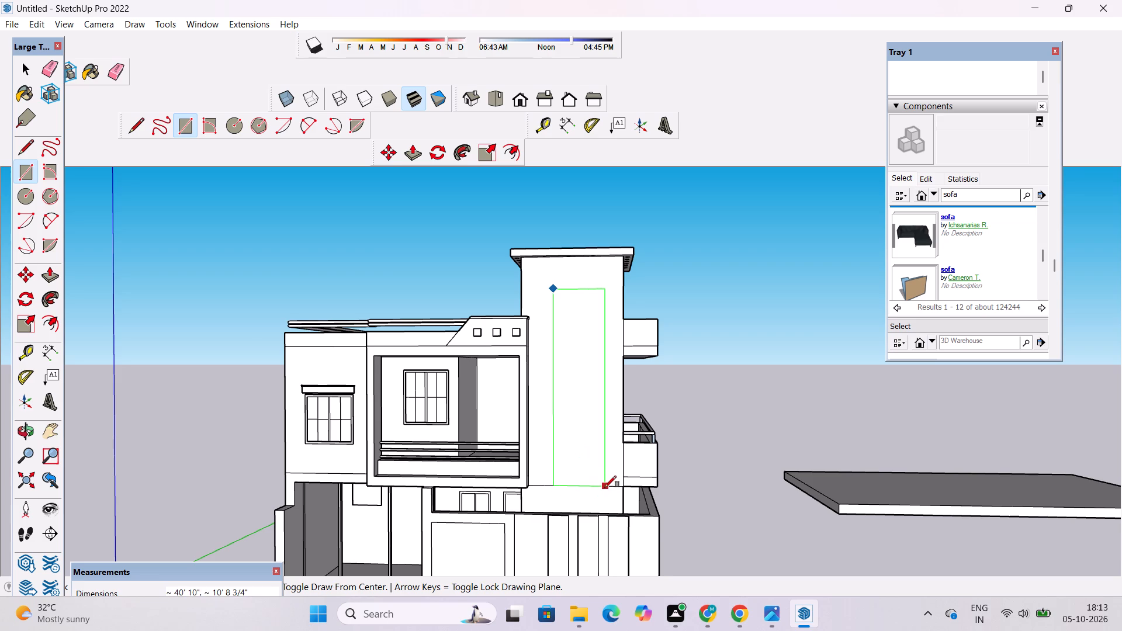
scroll(605, 487, "up", 3)
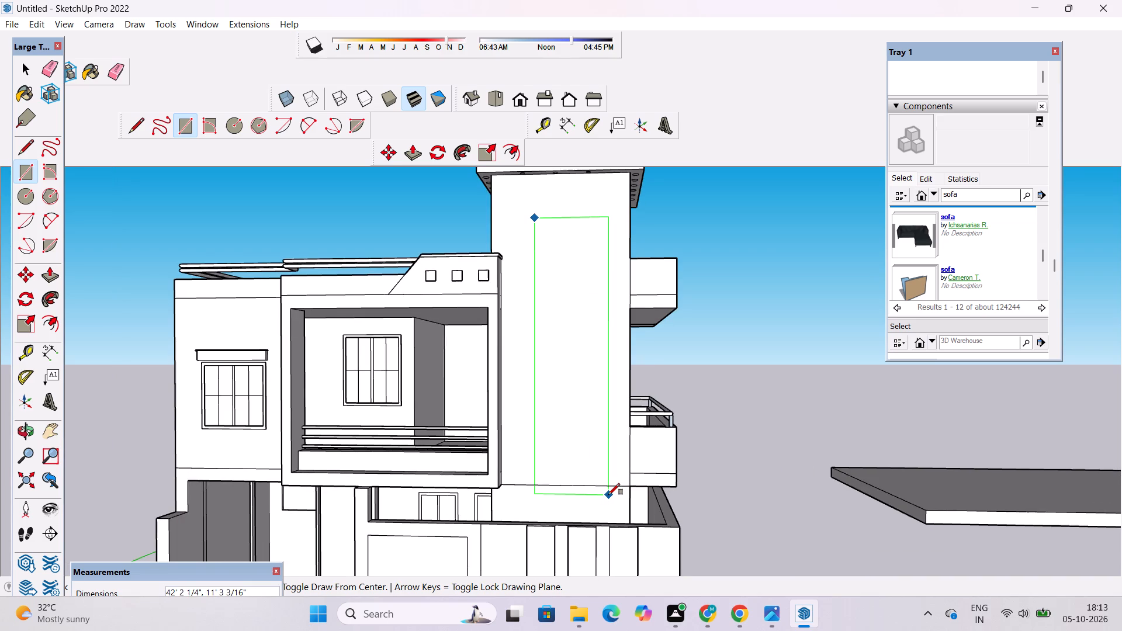
left_click(608, 495)
Select both parts of the tall tower rectangle and move it about 1' sideways towards the balcony, then clear the selection.
key("space")
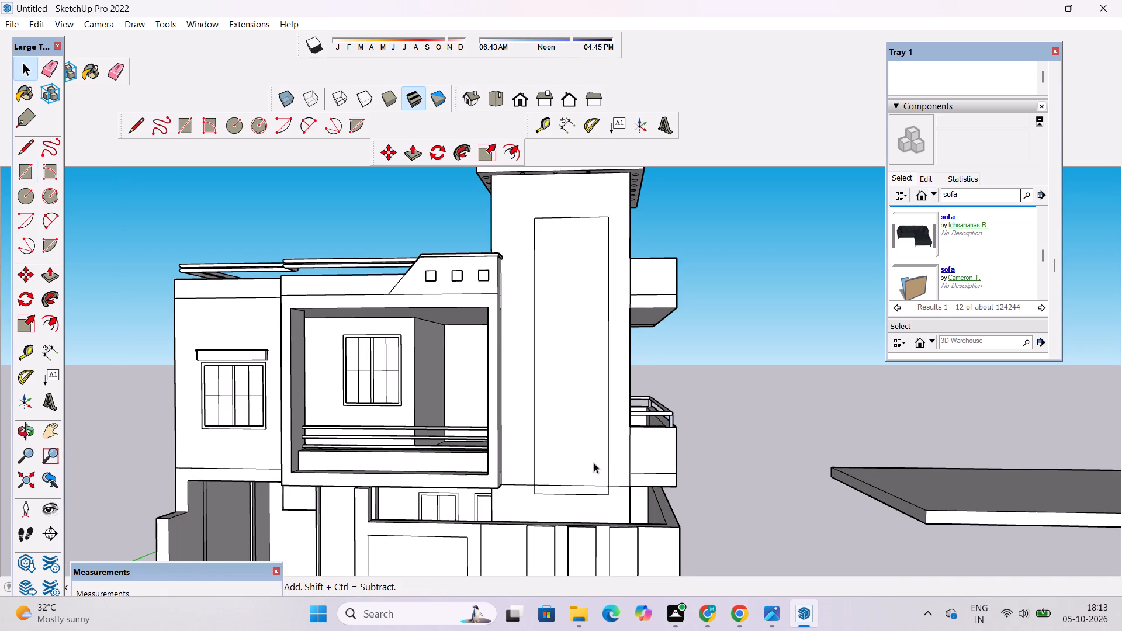
left_click(566, 413)
double_click(566, 413)
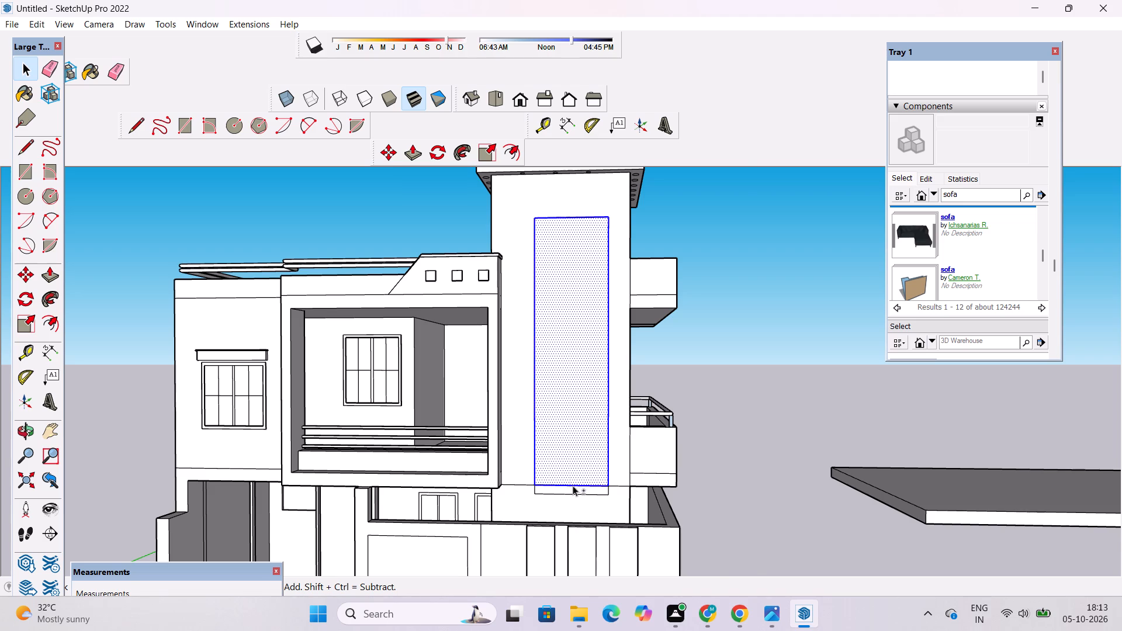
scroll(573, 487, "up", 8, "shift")
left_click(573, 491, "shift")
scroll(574, 491, "down", 3, "shift")
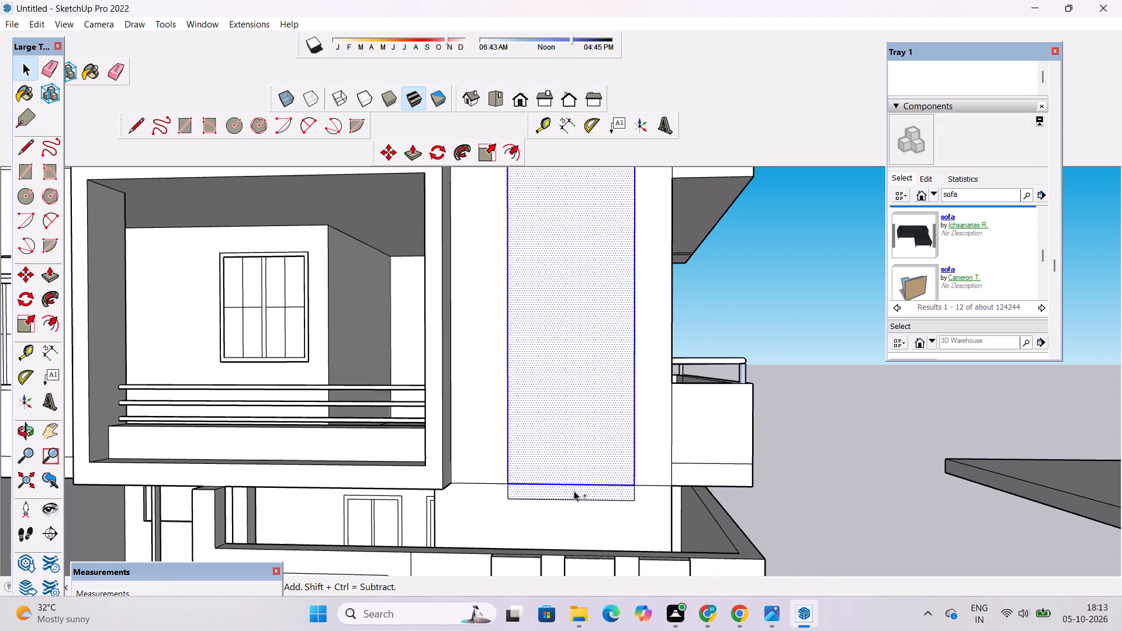
double_click(574, 495, "shift")
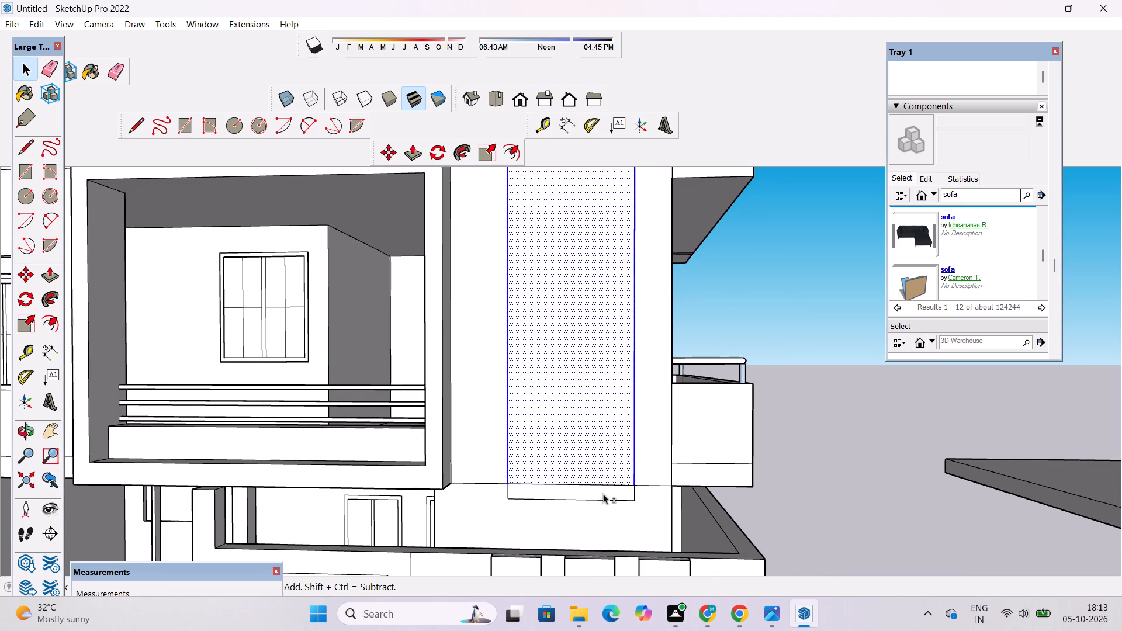
double_click(603, 494, "shift")
scroll(654, 491, "down", 5)
key("m")
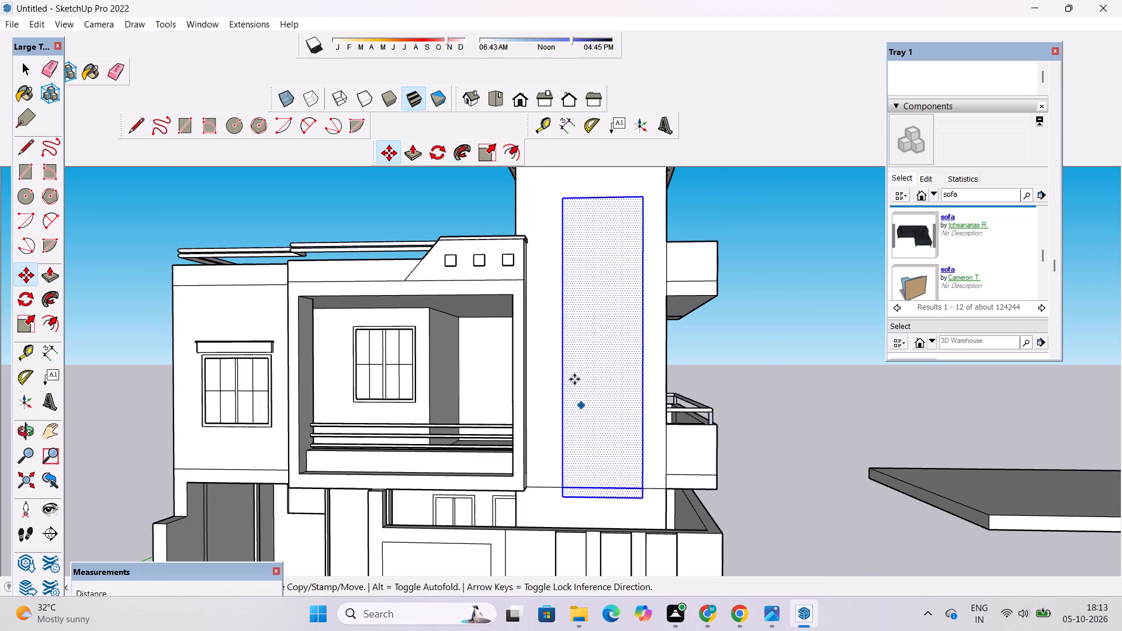
left_click(563, 342)
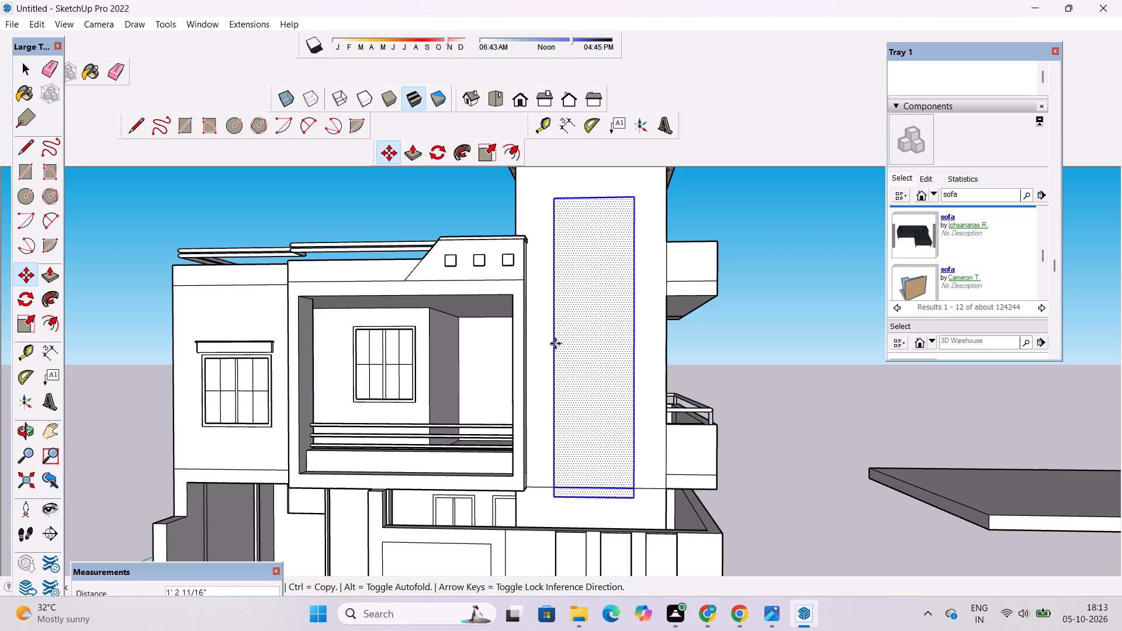
left_click(556, 344)
key("space")
left_click(766, 351)
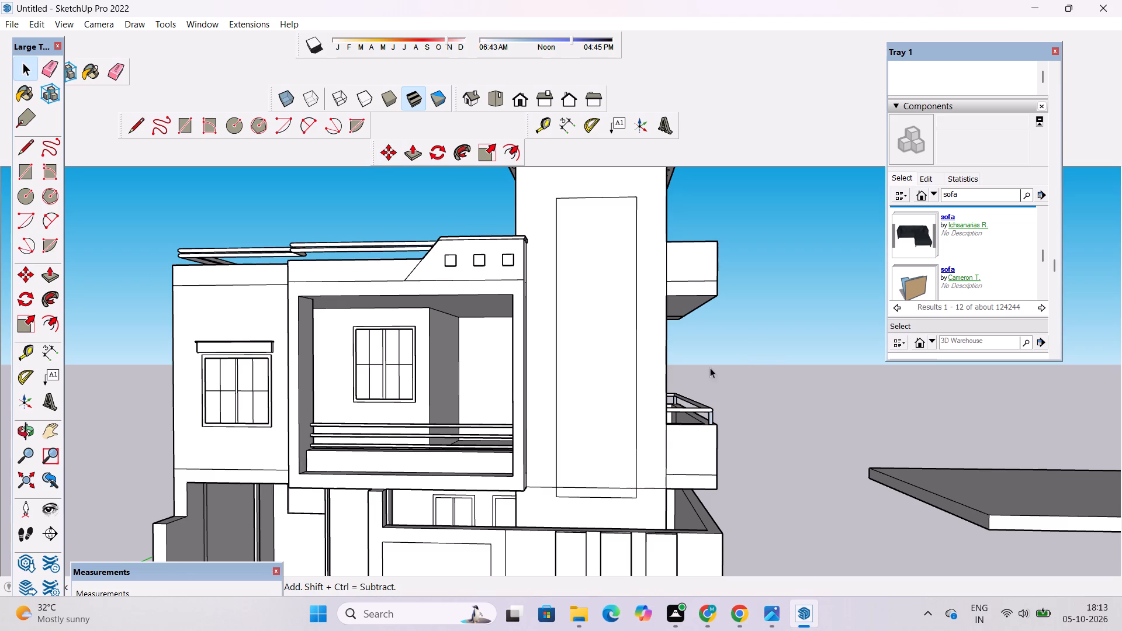
Erase the horizontal floor line segment crossing the lower end of the tower rectangle.
scroll(578, 509, "up", 3)
scroll(581, 506, "down", 3)
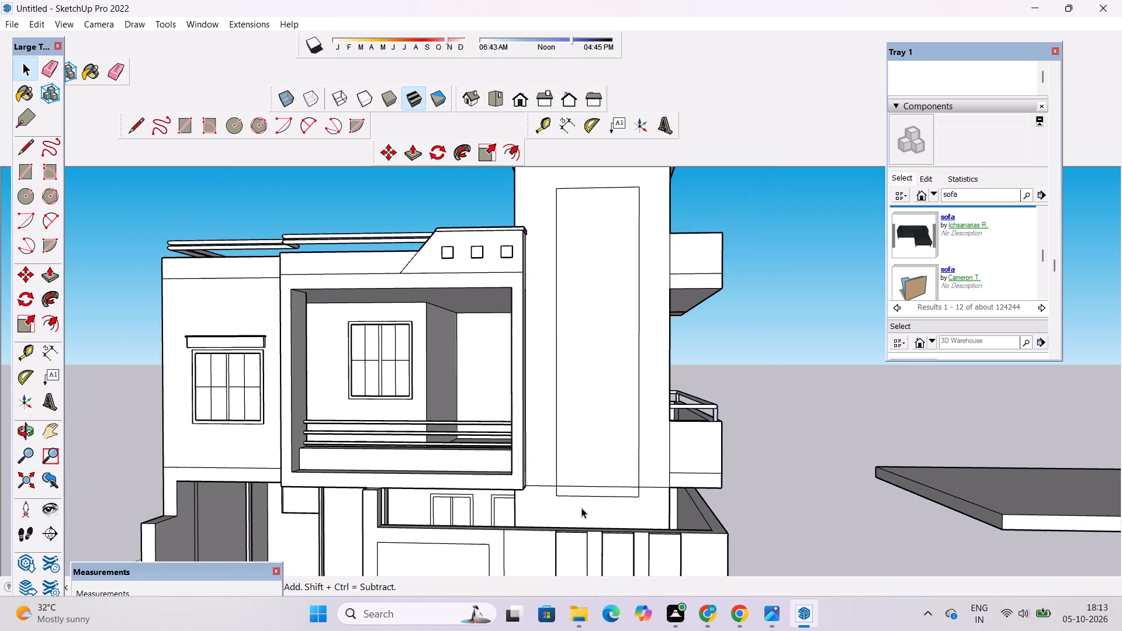
key("o")
left_click_drag(586, 521, 602, 442)
key("e")
left_click_drag(597, 442, 601, 450)
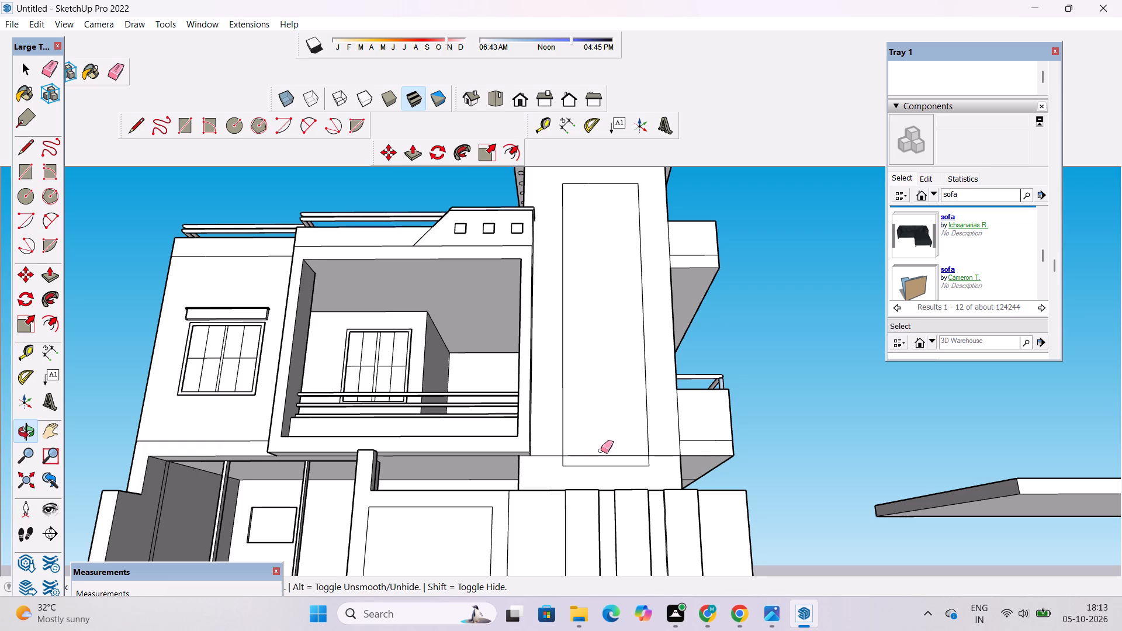
left_click_drag(601, 450, 602, 456)
Examine the underside of the front balcony up close and the facade with the tower rectangle.
key("o")
left_click_drag(458, 477, 552, 457)
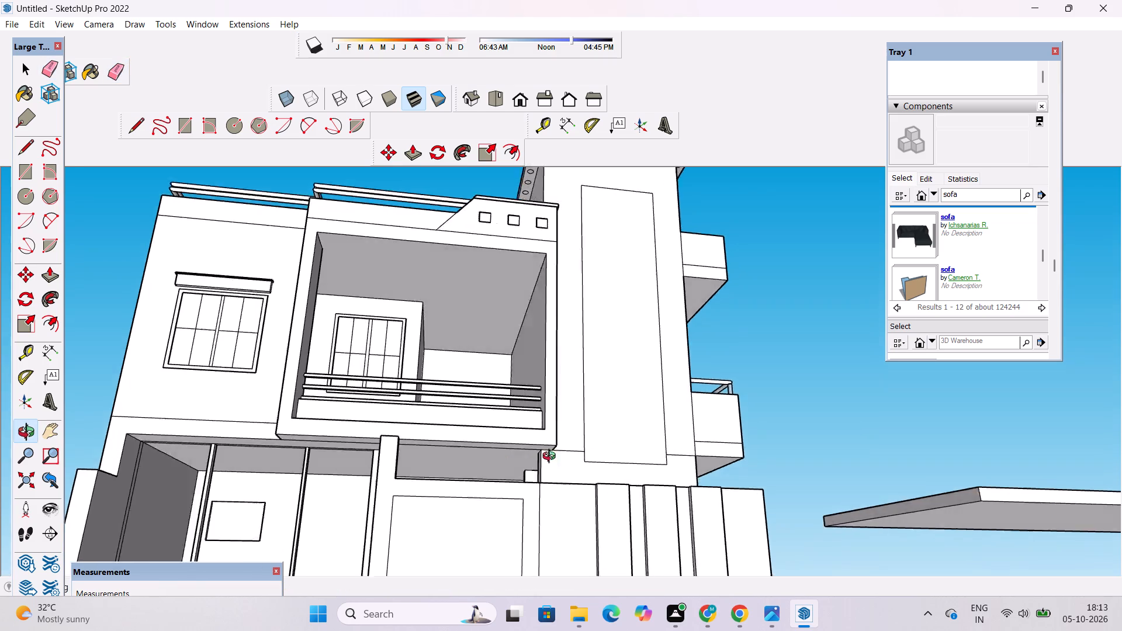
left_click_drag(552, 457, 787, 458)
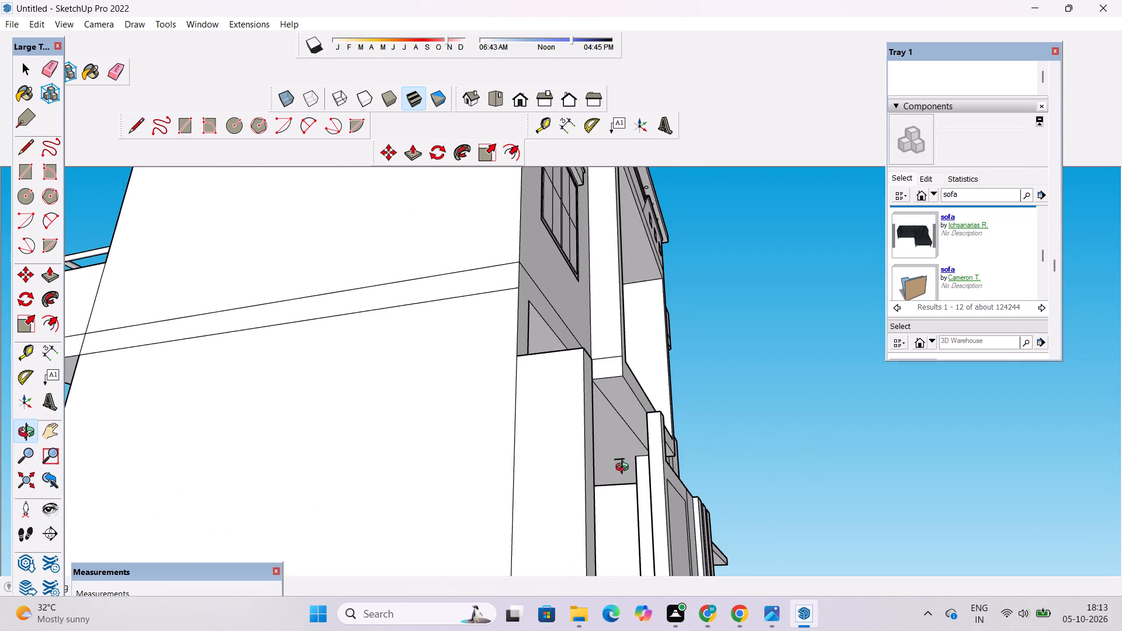
scroll(625, 469, "up", 10)
key("e")
left_click_drag(617, 434, 618, 445)
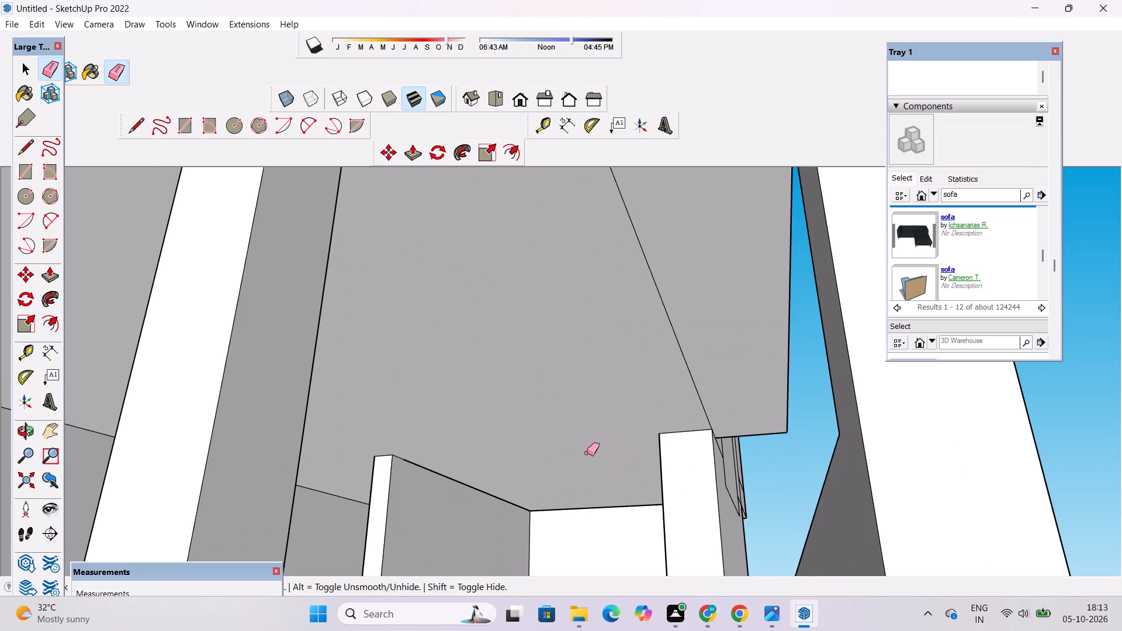
key("o")
scroll(582, 452, "down", 7)
left_click_drag(660, 449, 530, 479)
scroll(522, 476, "down", 6)
left_click_drag(656, 460, 556, 482)
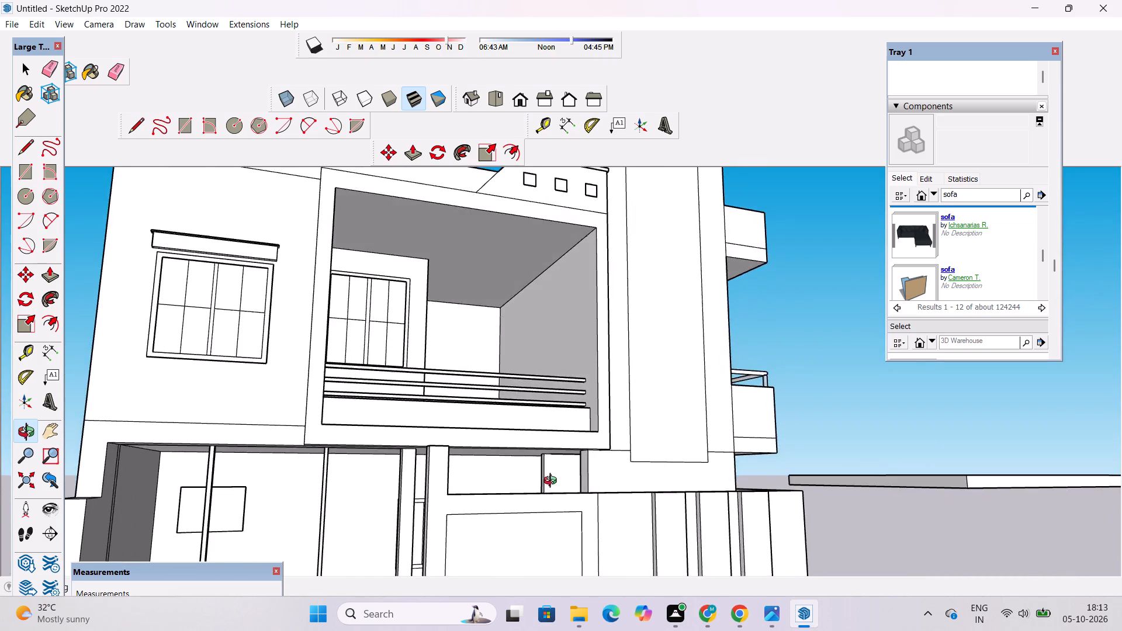
left_click_drag(550, 482, 670, 438, "shift")
left_click_drag(681, 438, 558, 467)
scroll(619, 448, "down", 6)
left_click_drag(732, 403, 716, 439, "shift")
left_click_drag(705, 446, 673, 467, "shift")
scroll(677, 396, "up", 4)
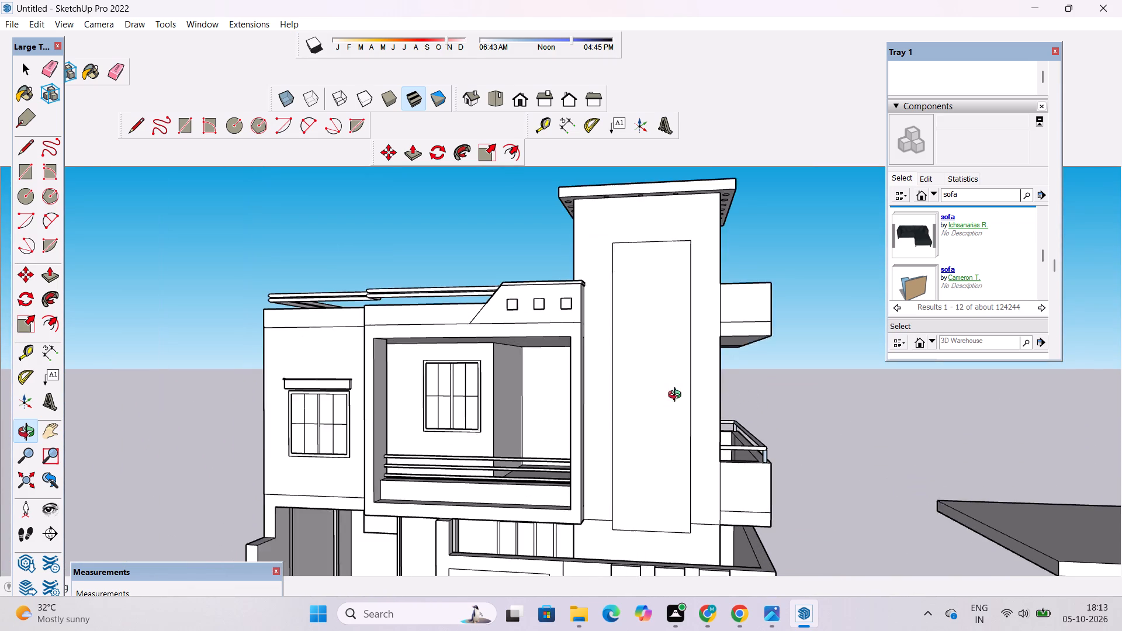
left_click_drag(677, 396, 670, 408, "shift")
left_click_drag(670, 408, 665, 410)
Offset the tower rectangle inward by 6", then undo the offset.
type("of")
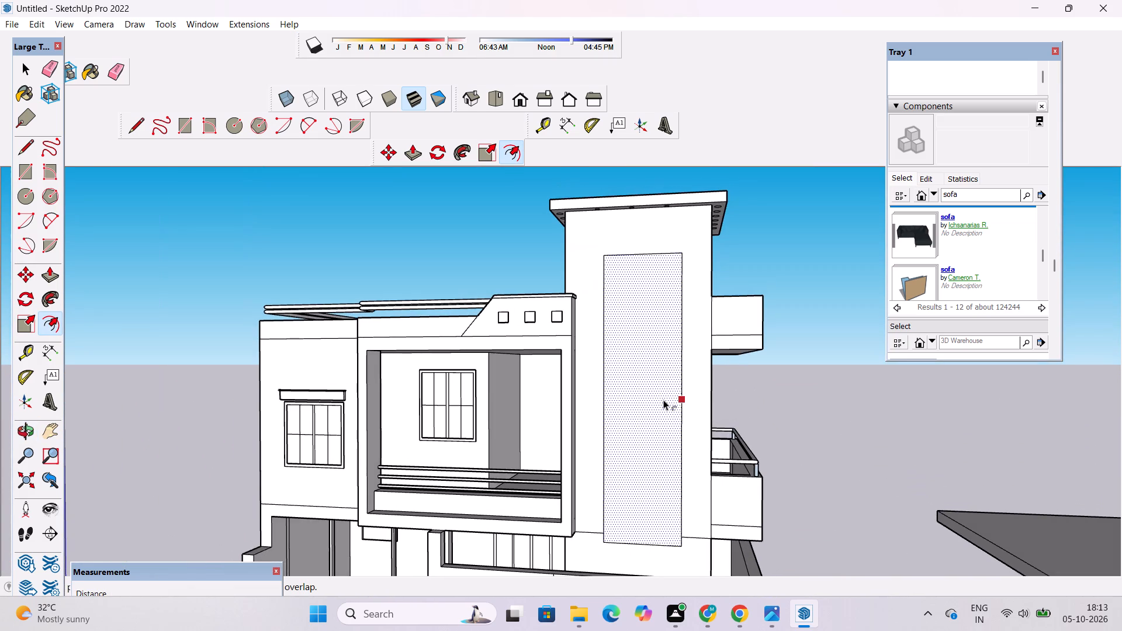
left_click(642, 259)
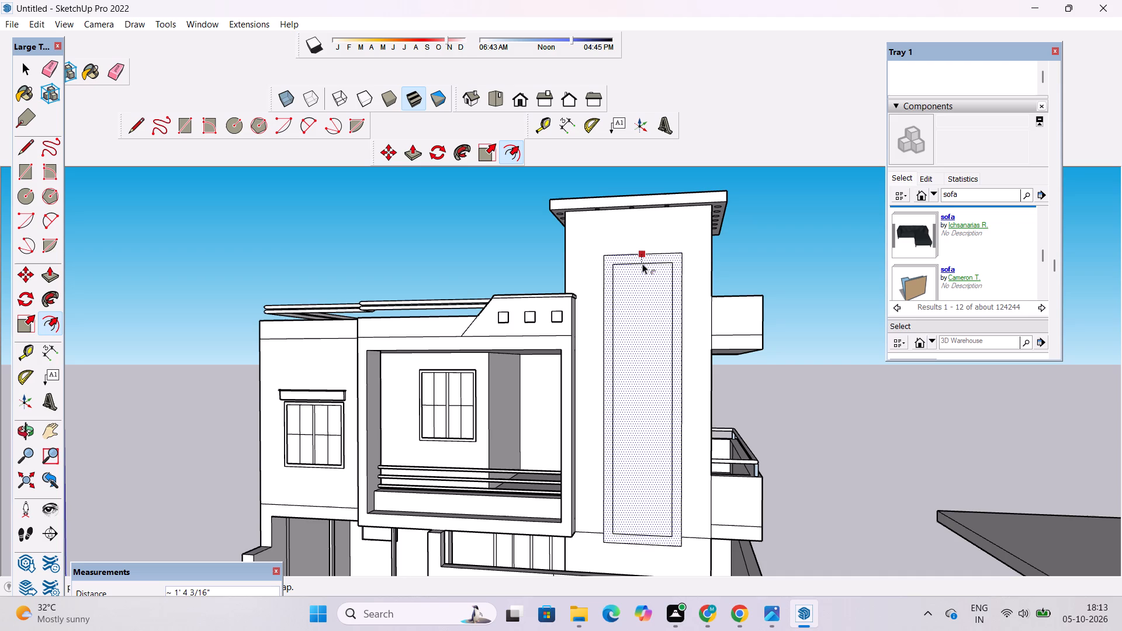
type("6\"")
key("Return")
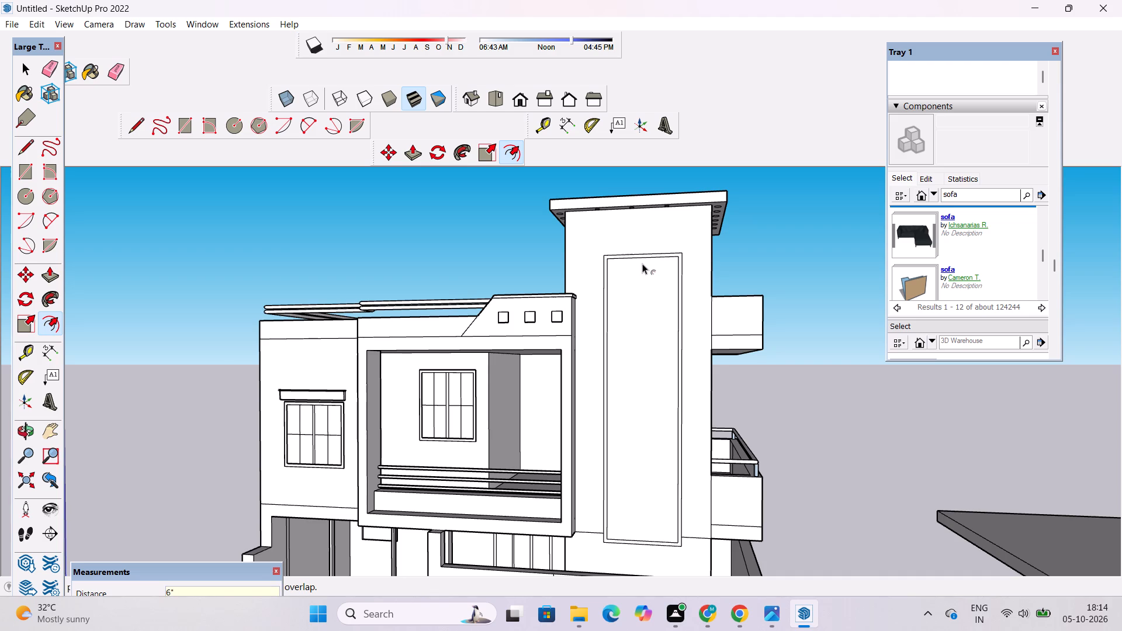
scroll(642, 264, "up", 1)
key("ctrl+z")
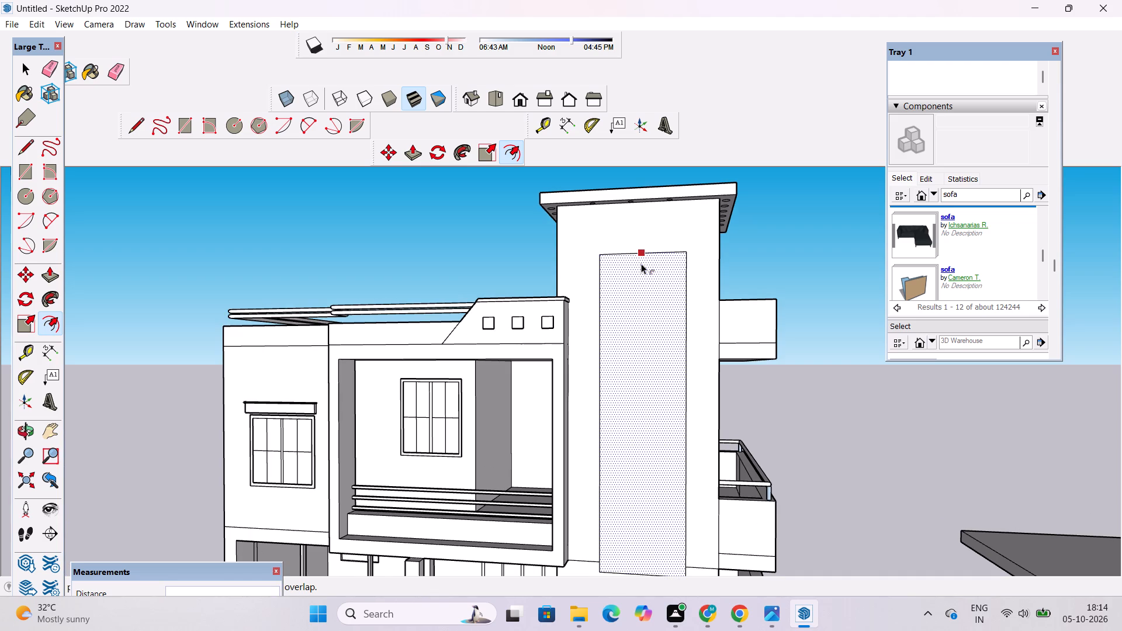
Offset the outline of the tower rectangle inward by 8" to form a window frame.
left_click(641, 264)
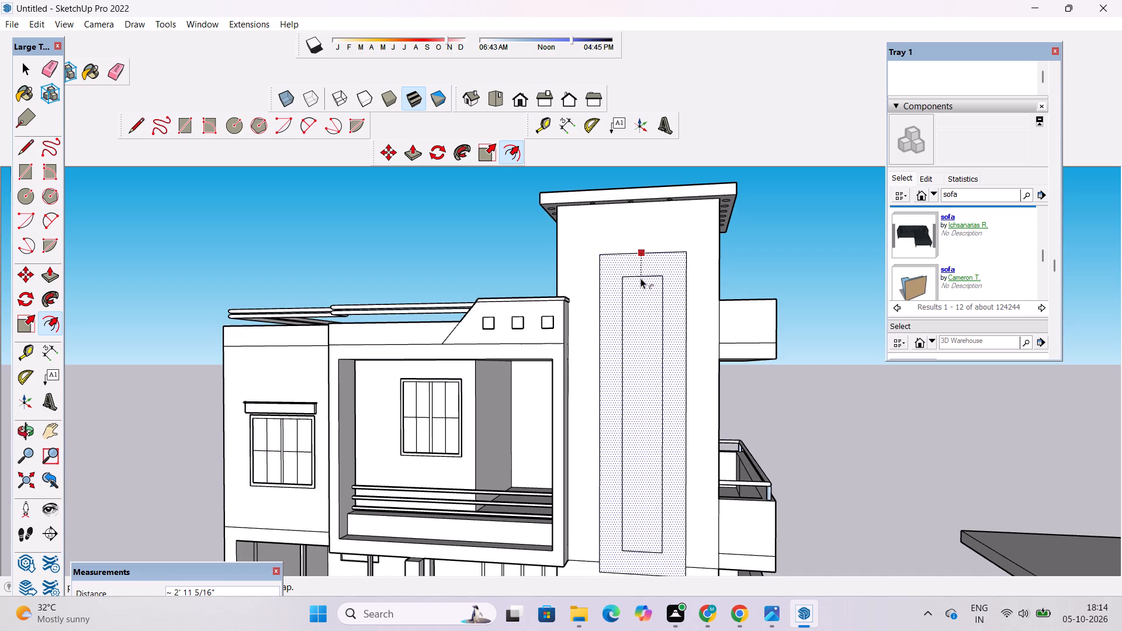
type("8\"")
key("Return")
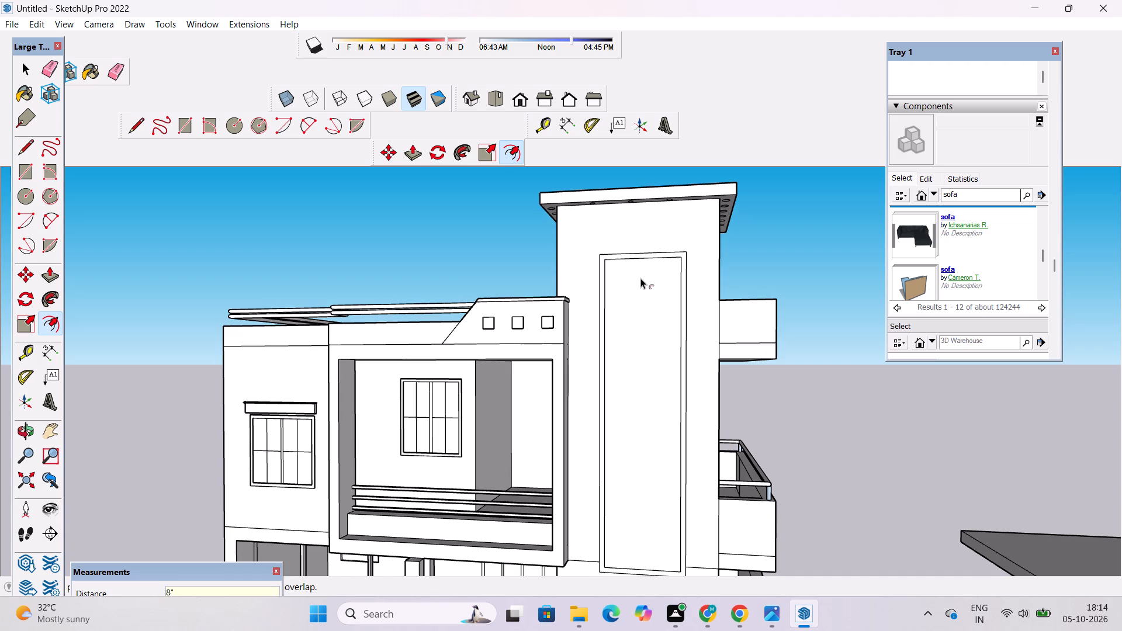
Draw a vertical centre line about 40' 10" long between the bottom and top edges of the tower window's inner rectangle.
key("o")
scroll(617, 310, "up", 2)
left_click_drag(624, 322, 643, 330)
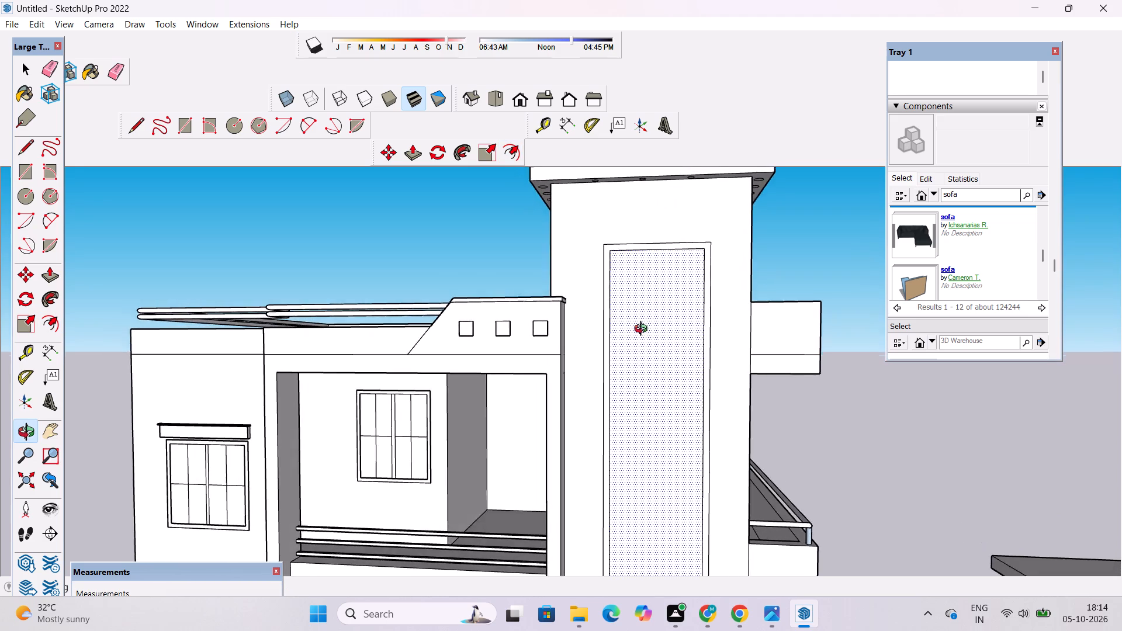
left_click_drag(643, 330, 642, 330)
left_click_drag(643, 341, 626, 287)
left_click_drag(624, 299, 627, 309)
scroll(627, 309, "down", 3)
left_click_drag(628, 313, 614, 297, "shift")
scroll(607, 296, "up", 2)
left_click_drag(605, 296, 580, 299, "shift")
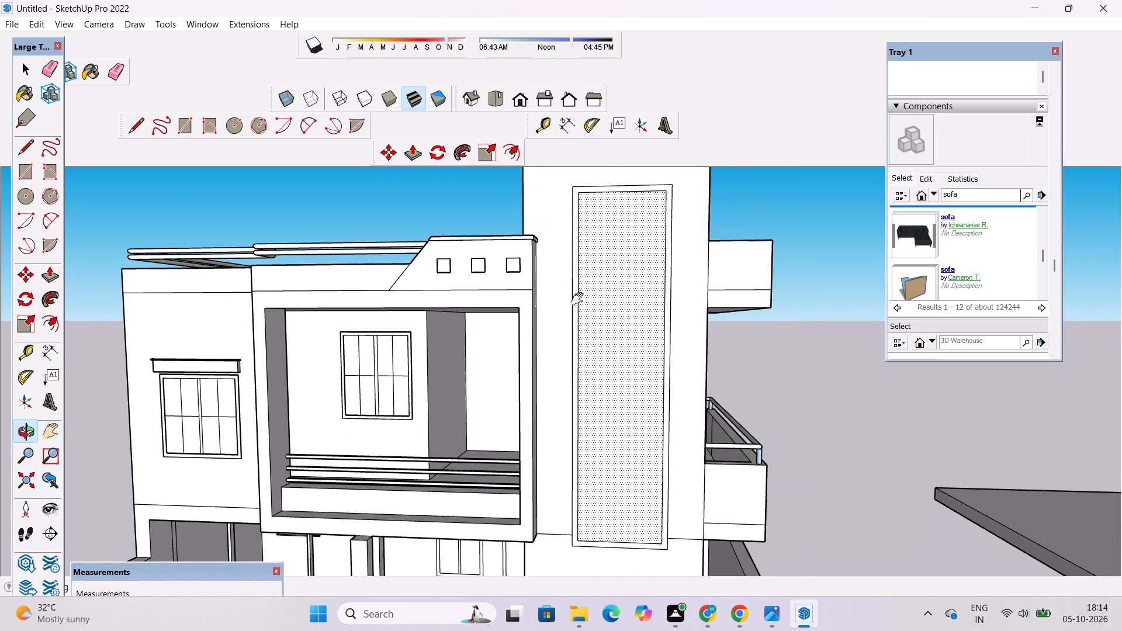
left_click_drag(580, 299, 565, 301, "shift")
key("space")
scroll(587, 334, "down", 1)
key("l")
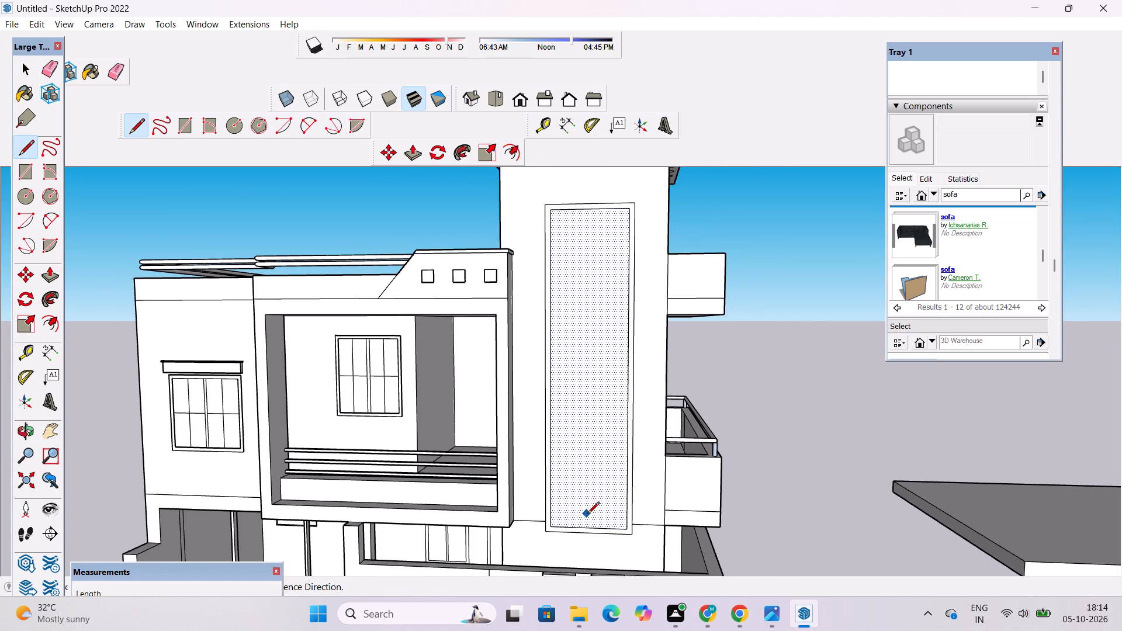
left_click(588, 529)
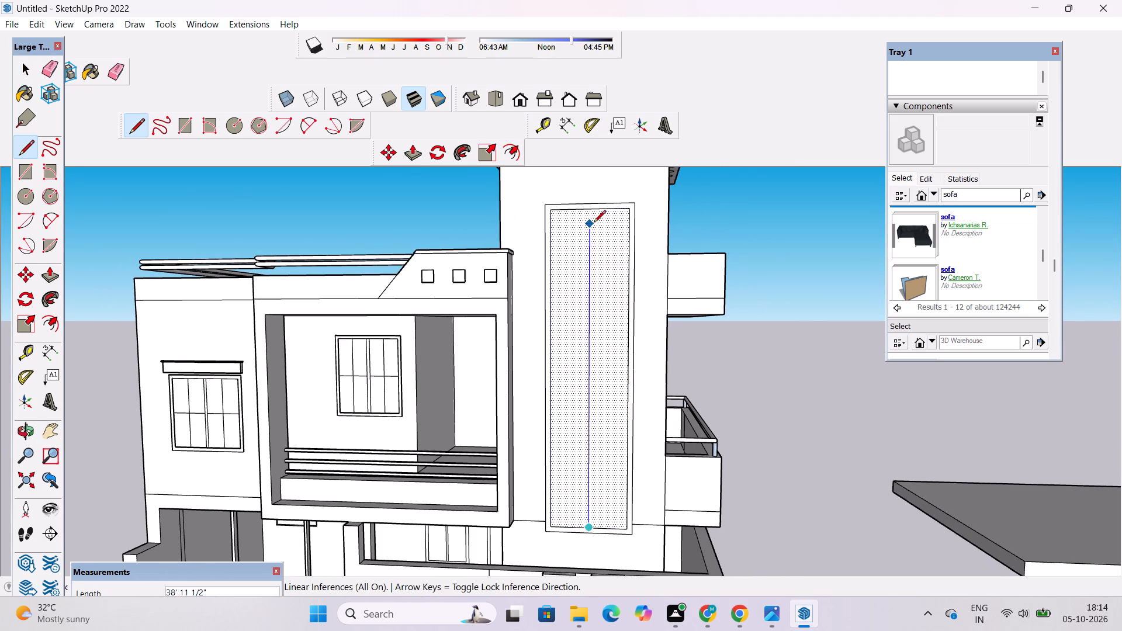
left_click(588, 211)
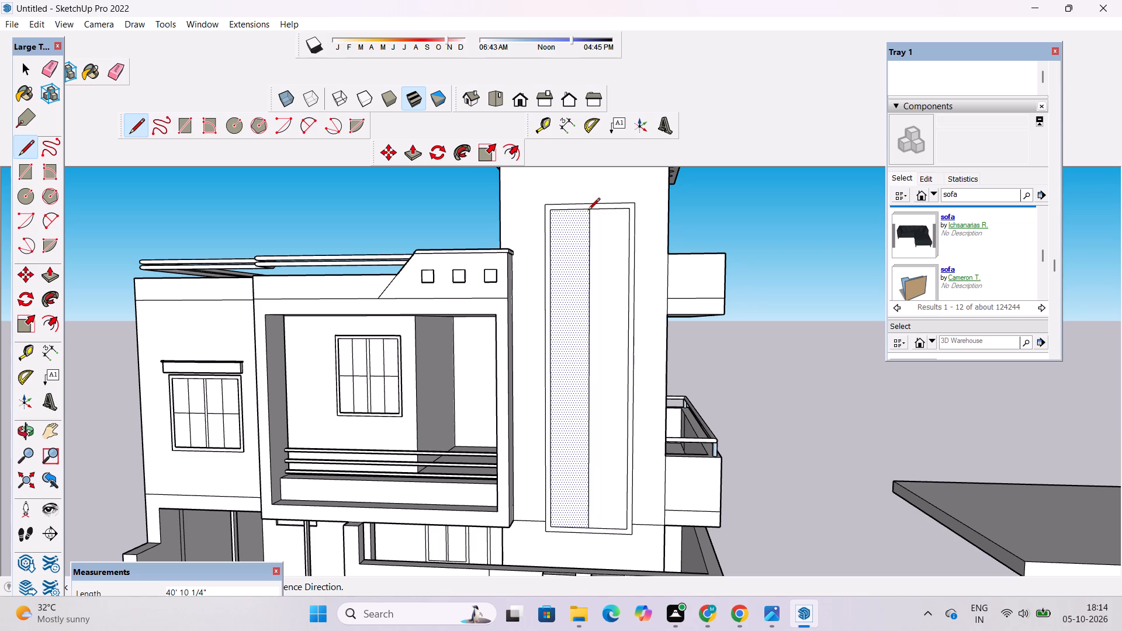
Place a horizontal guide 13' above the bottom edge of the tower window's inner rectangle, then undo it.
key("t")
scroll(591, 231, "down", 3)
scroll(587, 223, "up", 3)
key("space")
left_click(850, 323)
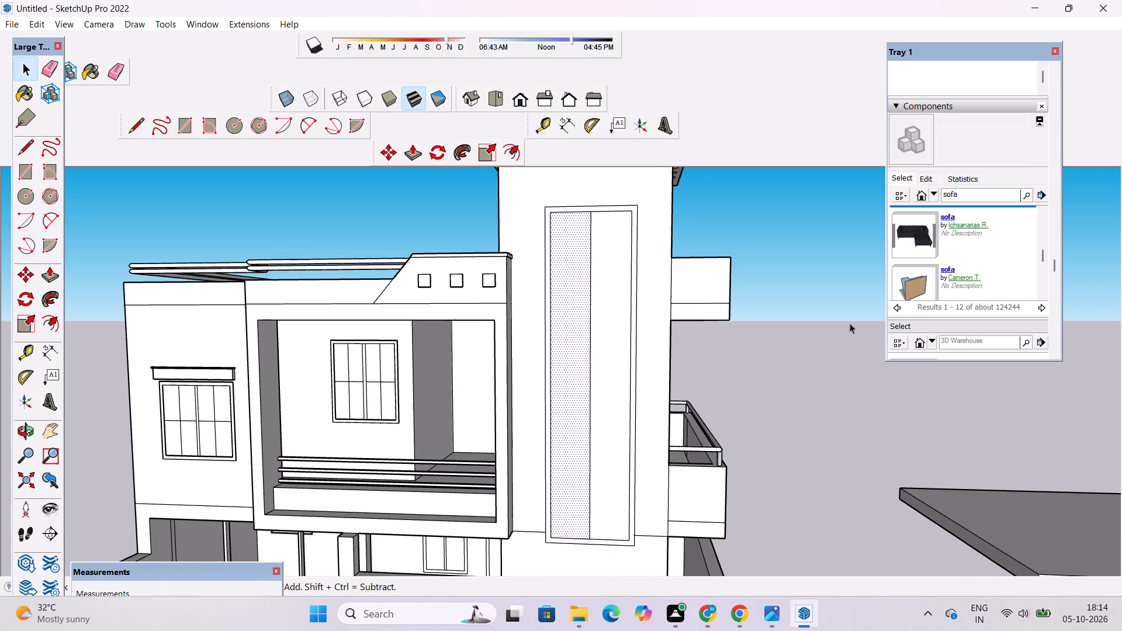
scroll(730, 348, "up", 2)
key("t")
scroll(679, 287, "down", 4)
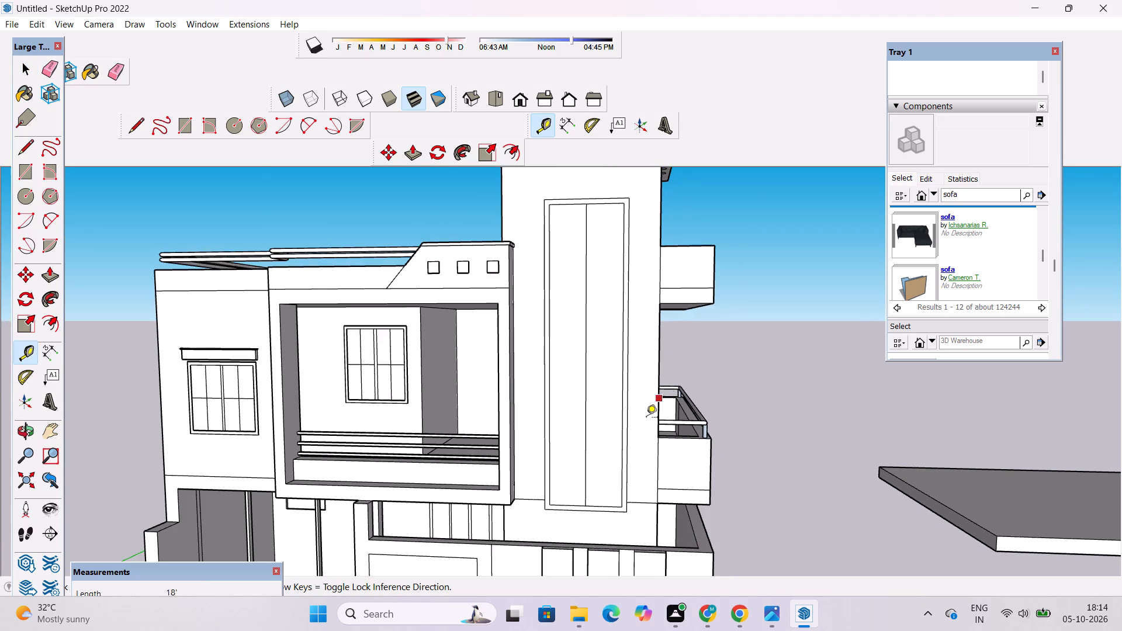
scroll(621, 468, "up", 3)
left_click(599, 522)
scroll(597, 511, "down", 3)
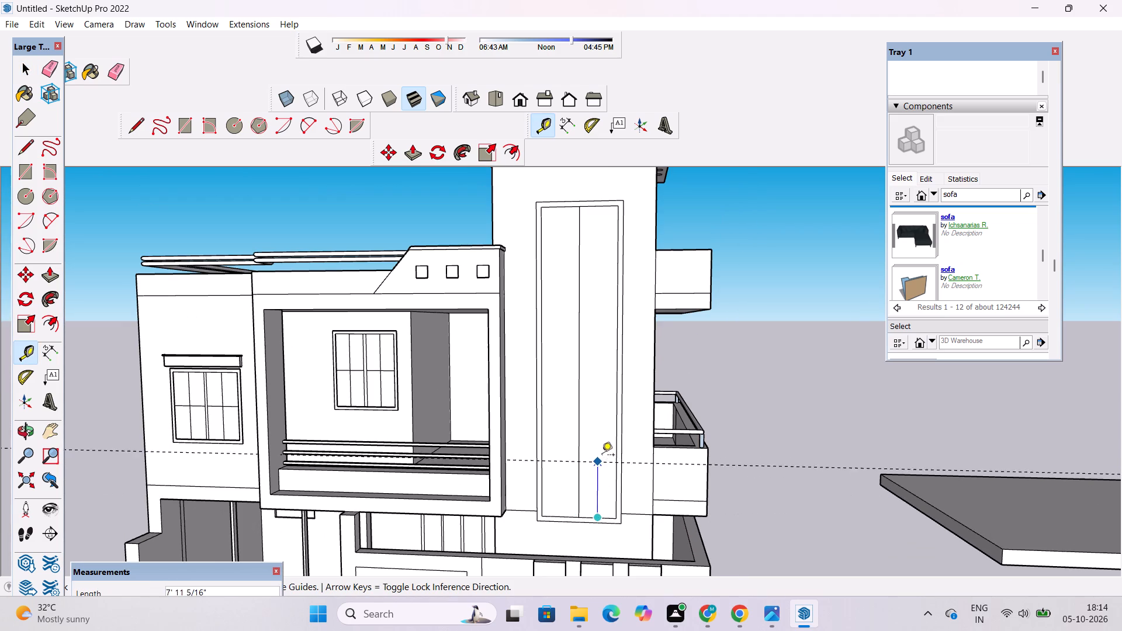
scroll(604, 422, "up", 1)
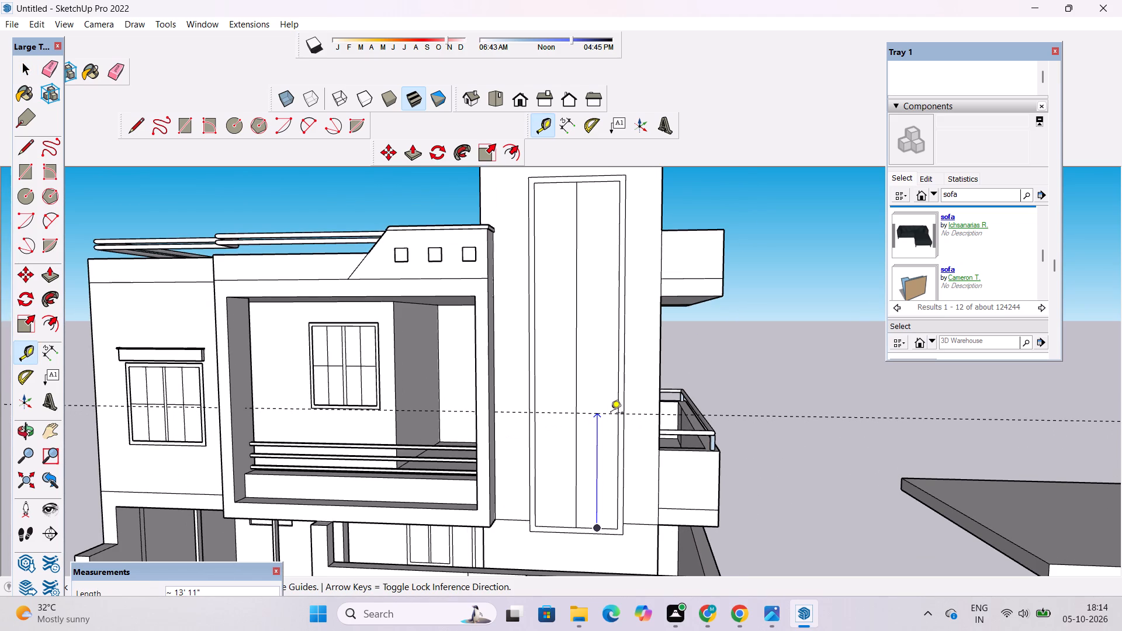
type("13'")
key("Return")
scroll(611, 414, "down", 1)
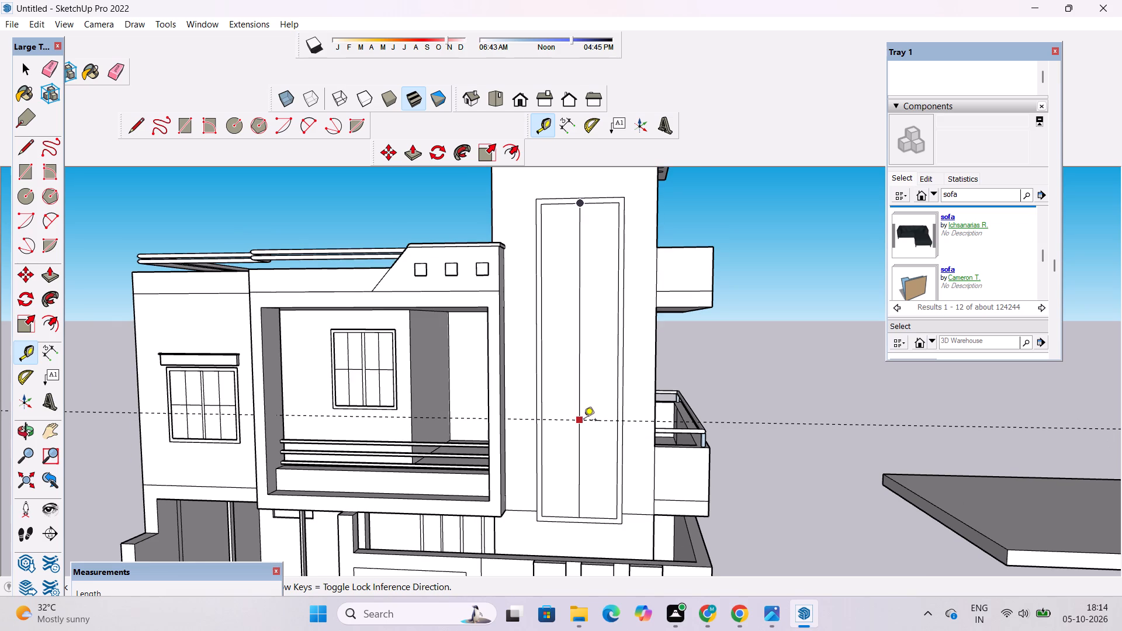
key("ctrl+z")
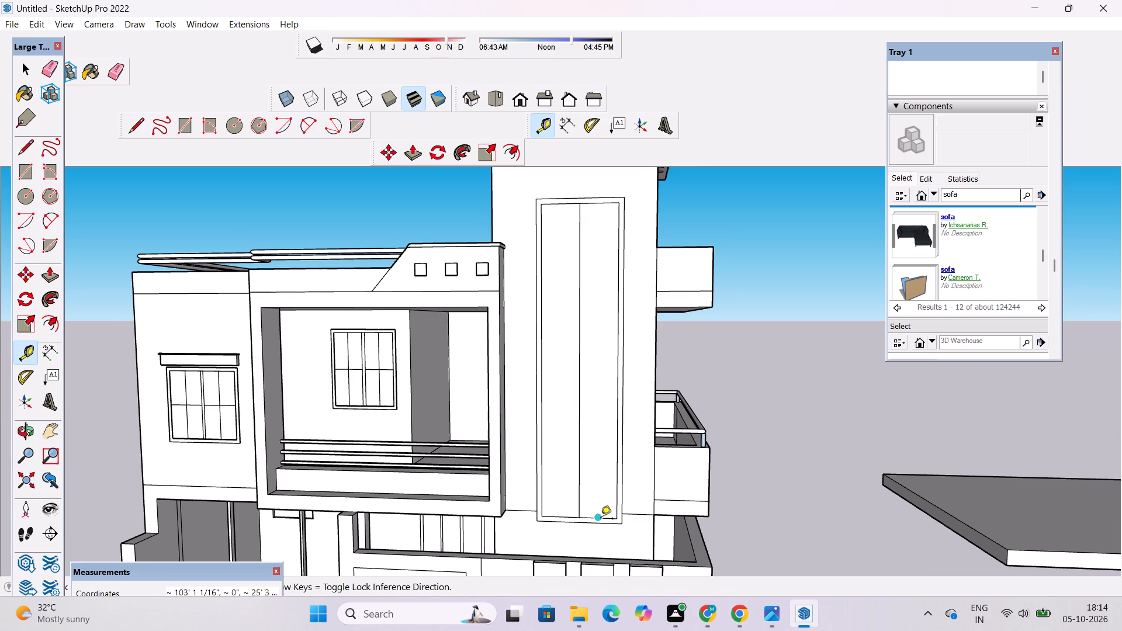
Place a horizontal guide 11' above the bottom edge of the tower window's inner rectangle.
left_click(600, 519)
type("11'")
key("Return")
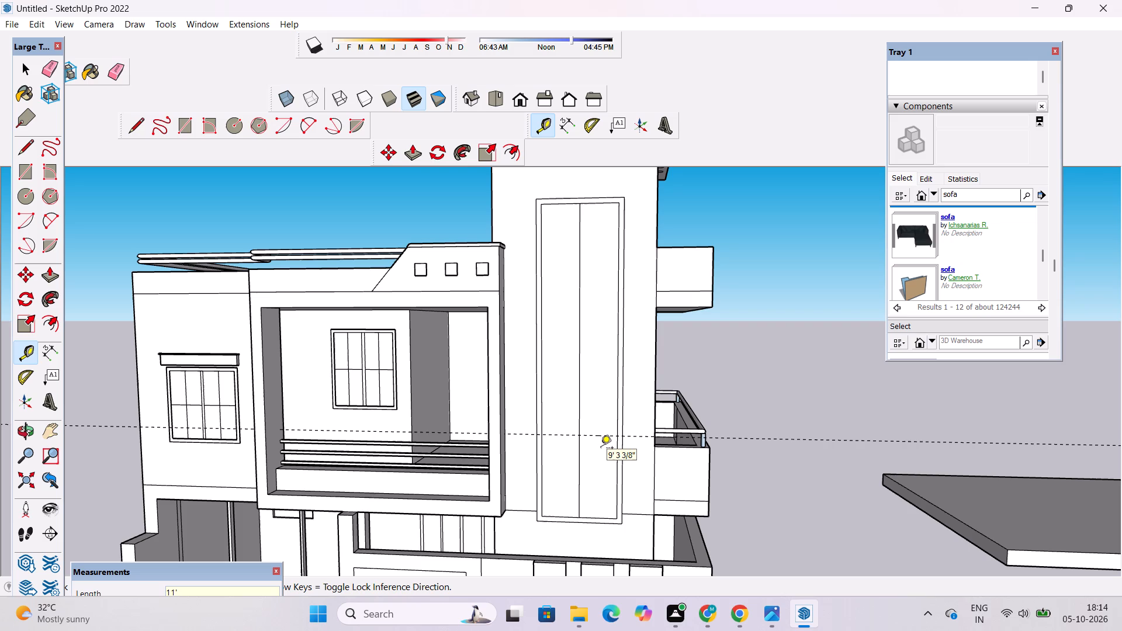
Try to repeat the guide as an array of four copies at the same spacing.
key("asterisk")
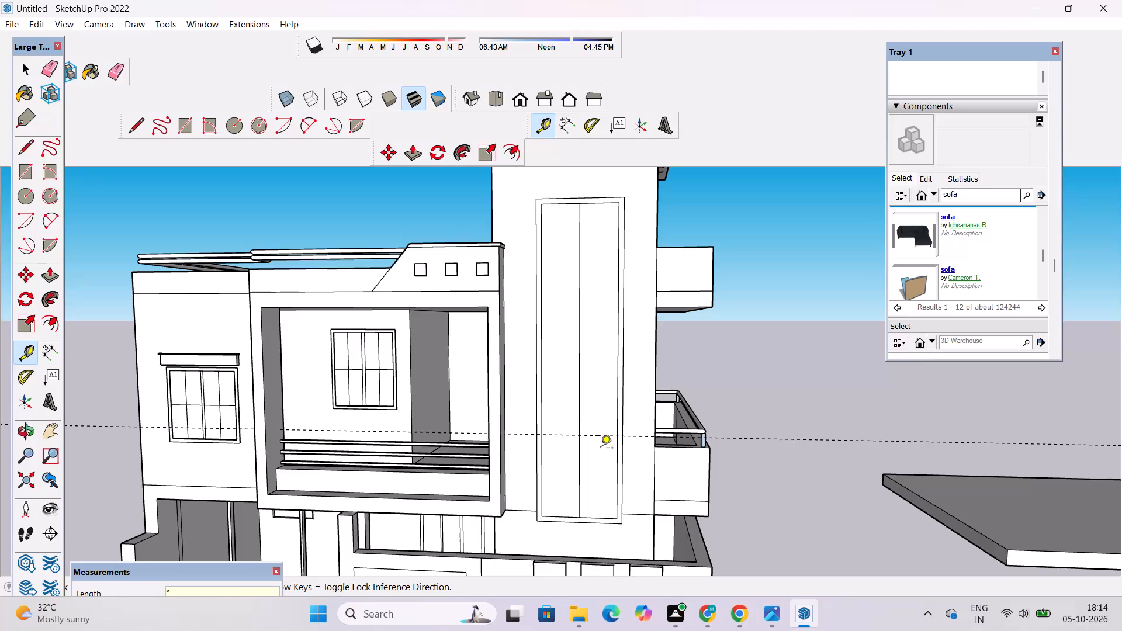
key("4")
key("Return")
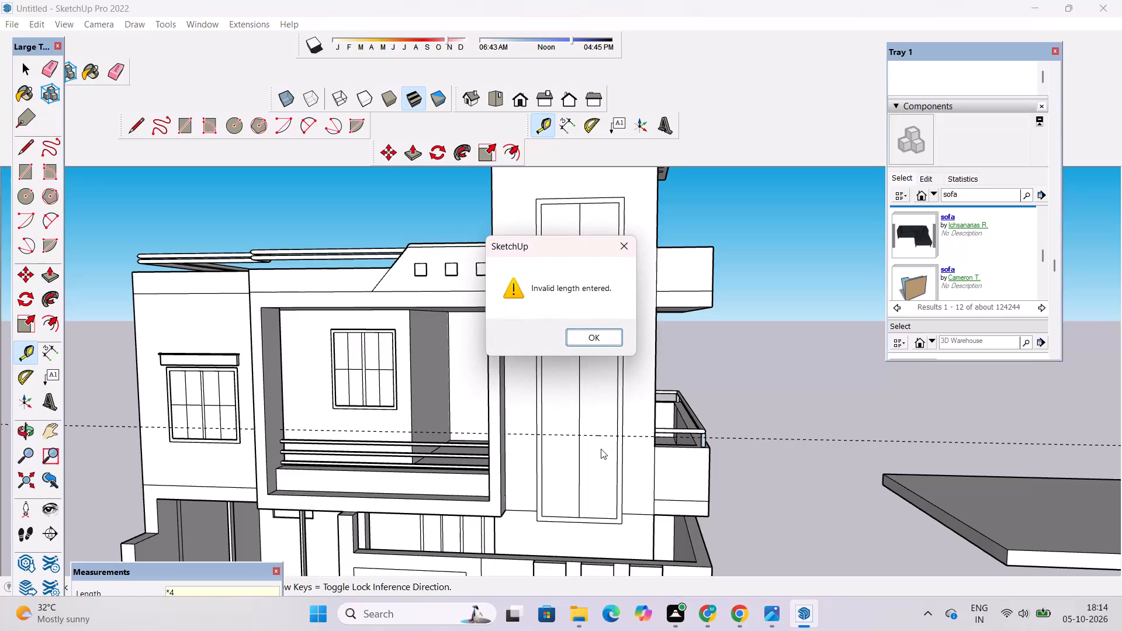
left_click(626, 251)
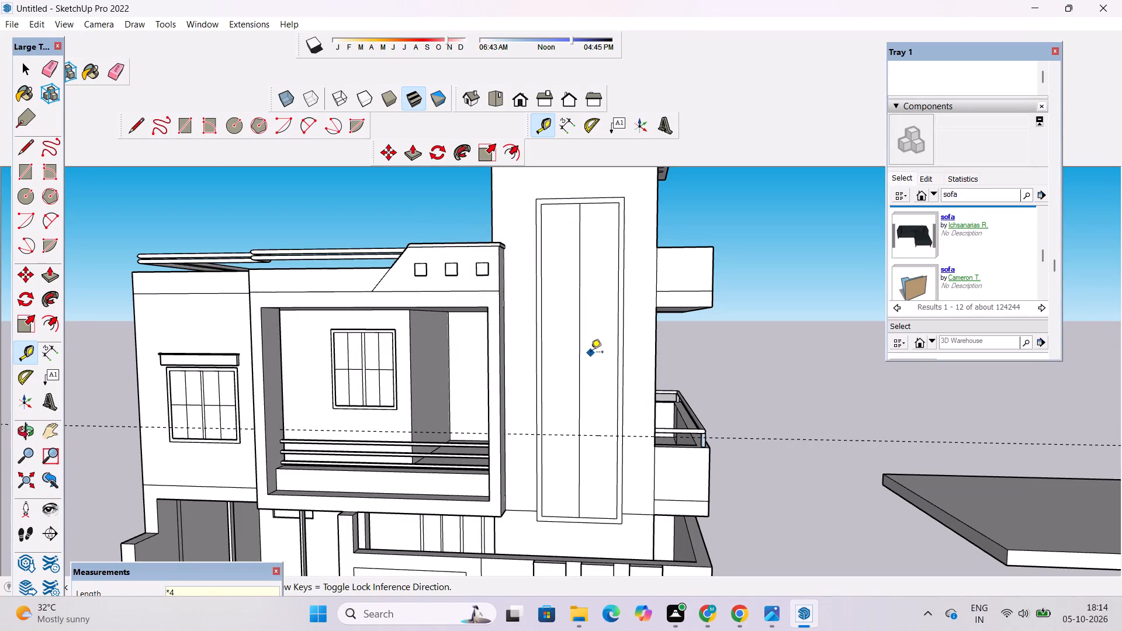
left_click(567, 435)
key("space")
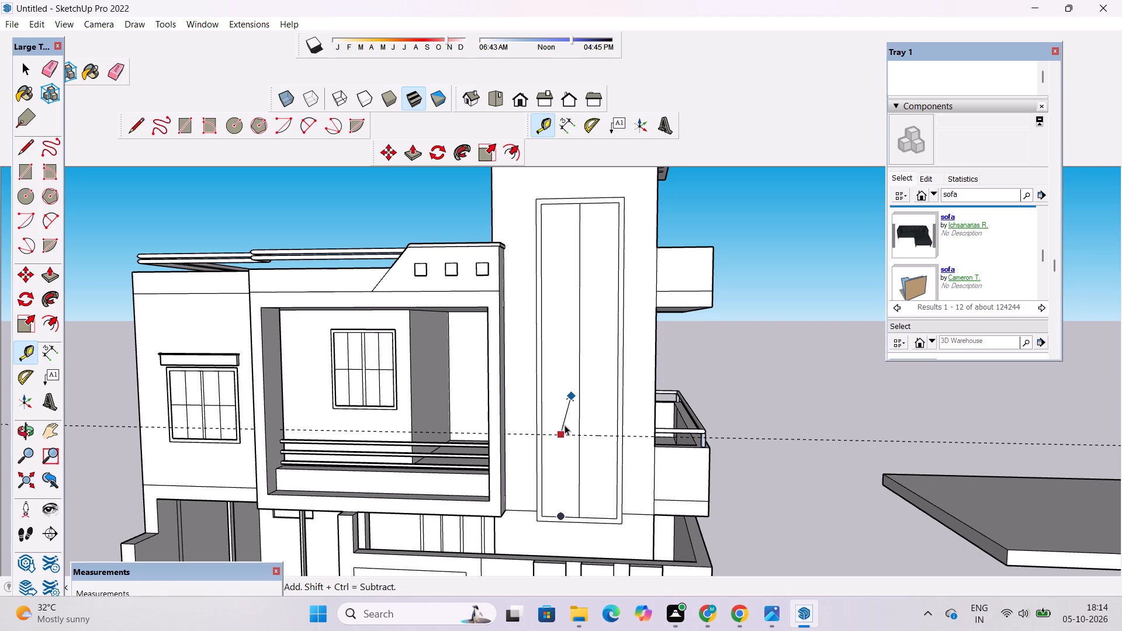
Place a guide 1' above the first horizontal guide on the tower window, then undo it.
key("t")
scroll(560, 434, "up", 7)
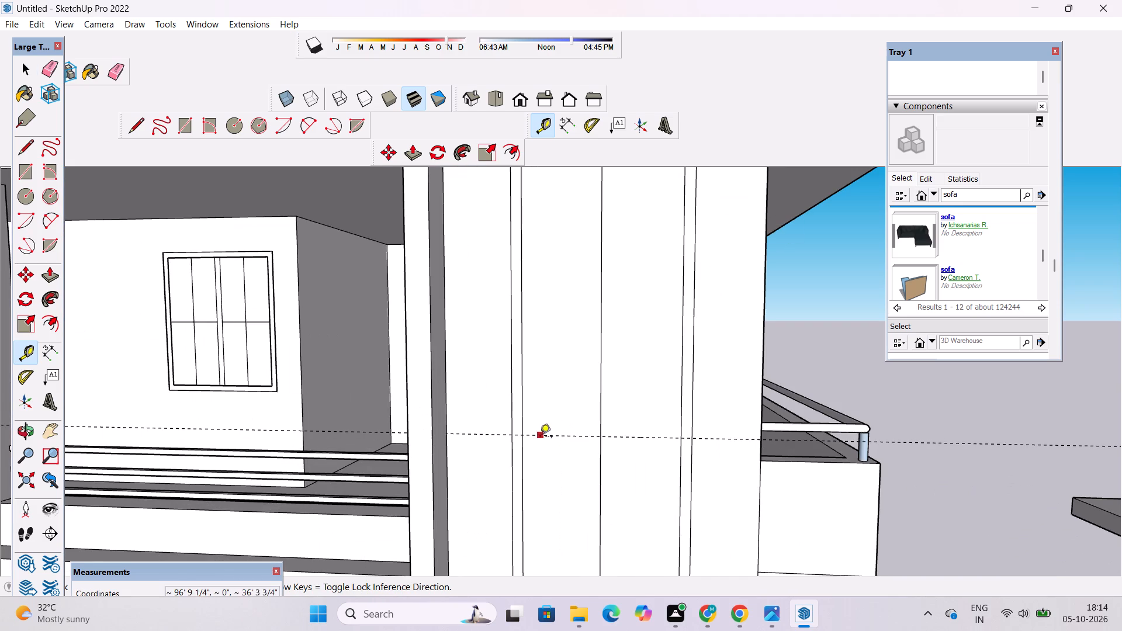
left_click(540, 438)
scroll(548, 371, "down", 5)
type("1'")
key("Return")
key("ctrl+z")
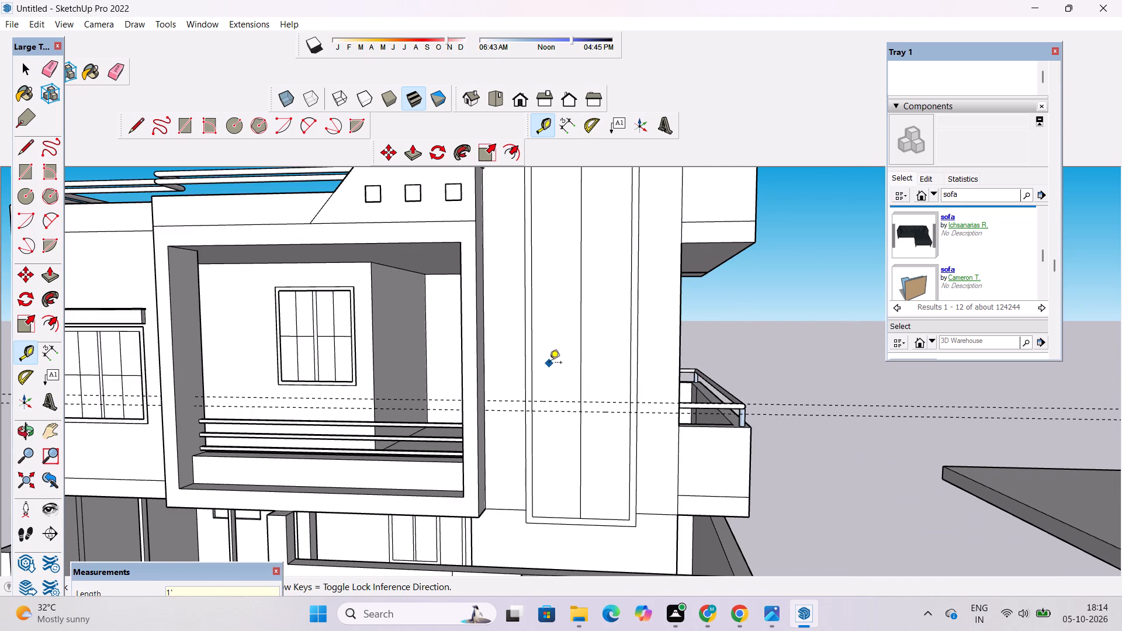
Add two more horizontal guides up the tower window, each 11' above the previous guide.
left_click(544, 411)
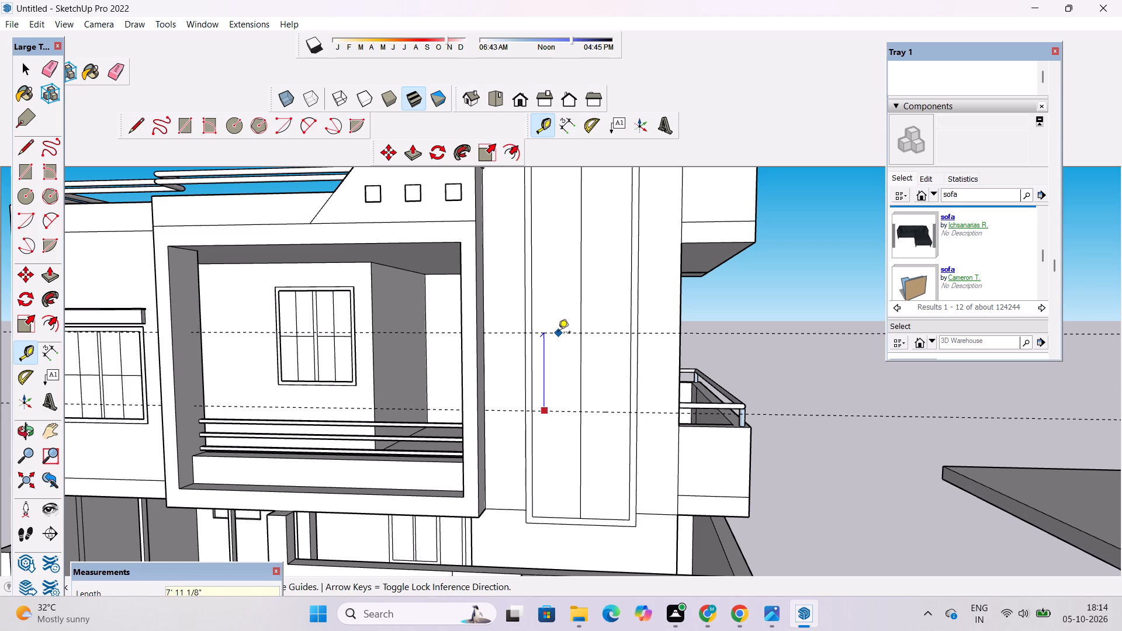
type("11'")
key("Return")
scroll(558, 335, "down", 5)
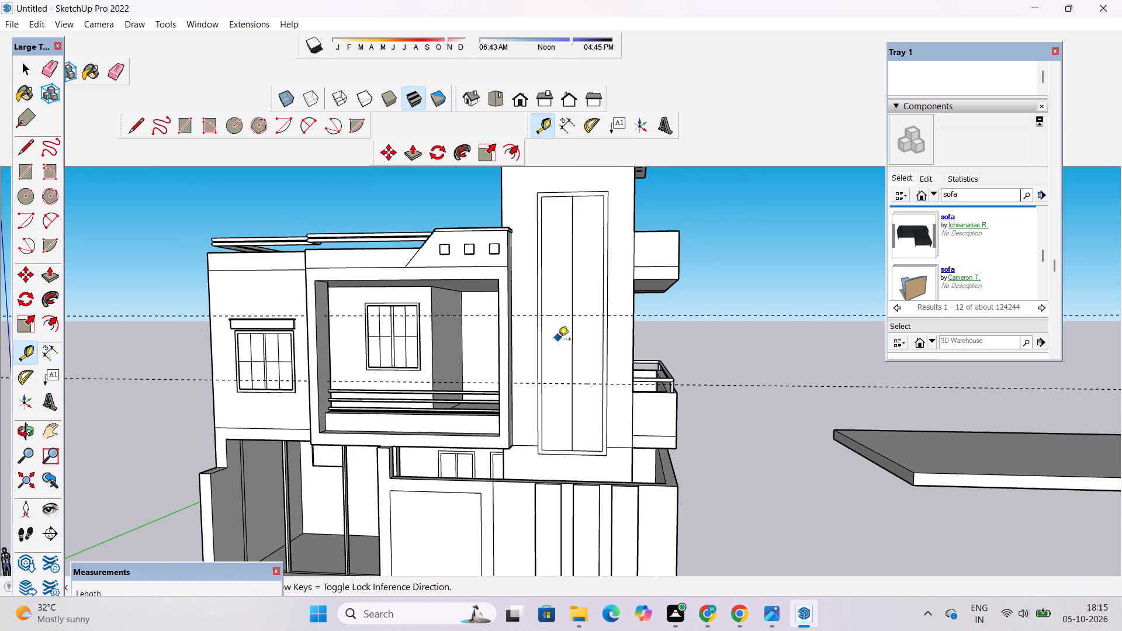
scroll(563, 317, "up", 4)
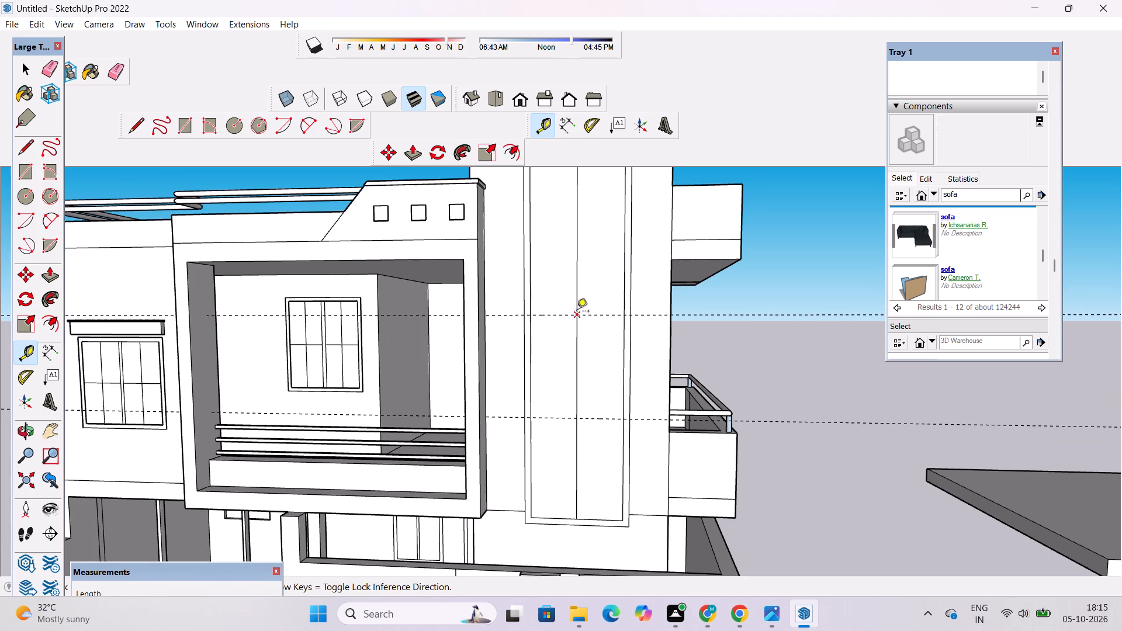
left_click(565, 317)
scroll(565, 318, "down", 5)
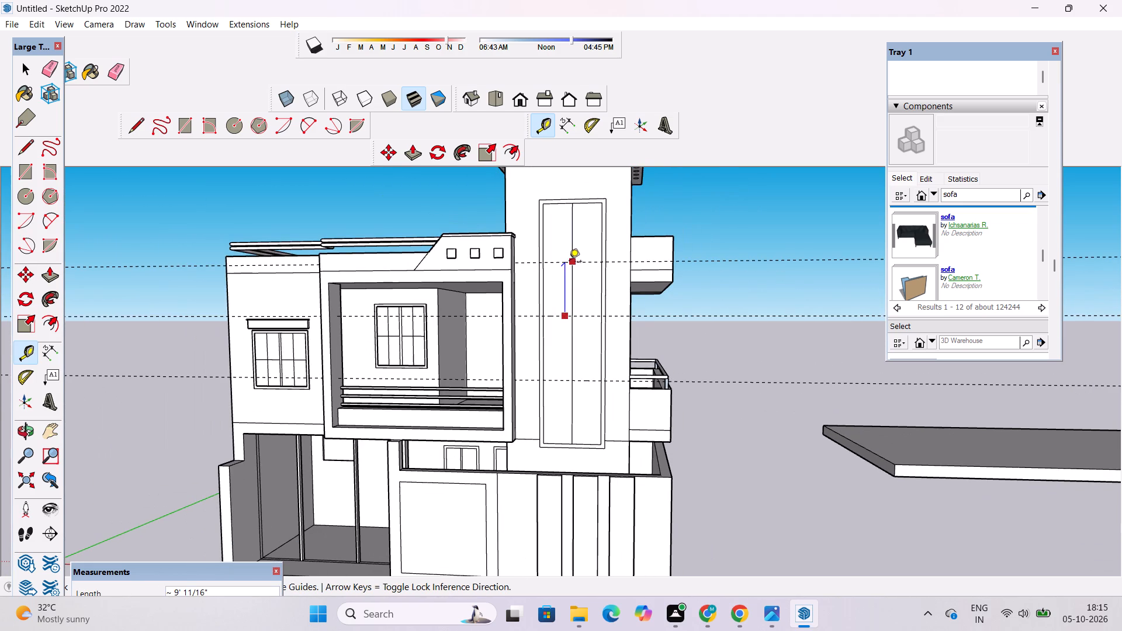
type("11'")
key("Return")
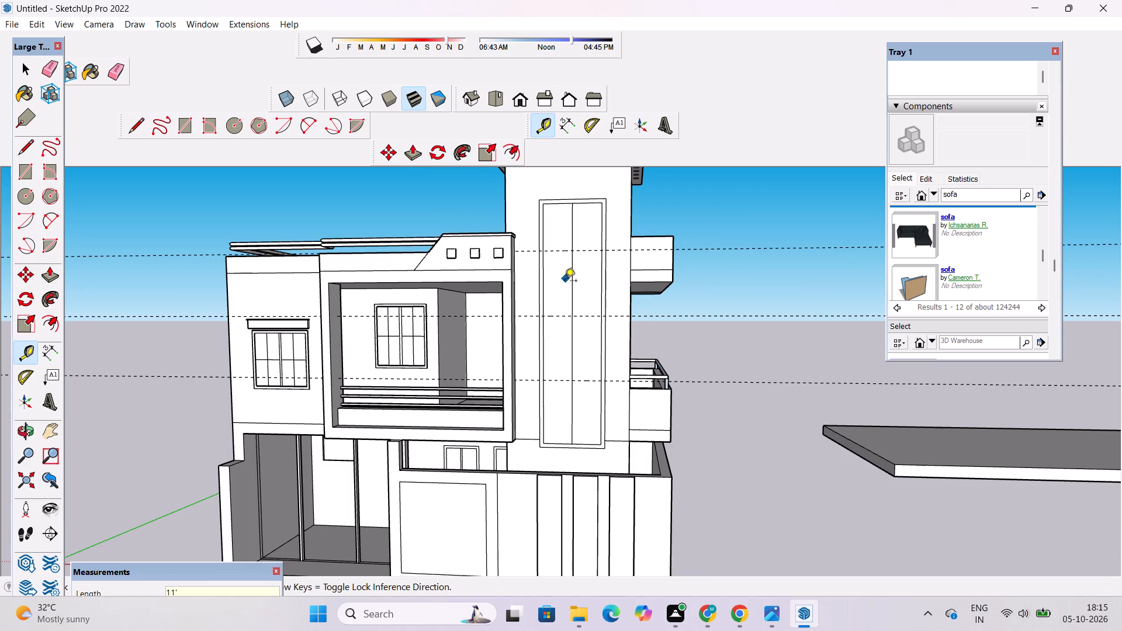
Draw three horizontal lines about 9' 11" long along the guides, across the tower window's inner rectangle, dividing it into panes.
scroll(562, 299, "down", 5)
key("l")
scroll(558, 313, "up", 9)
scroll(618, 233, "up", 4)
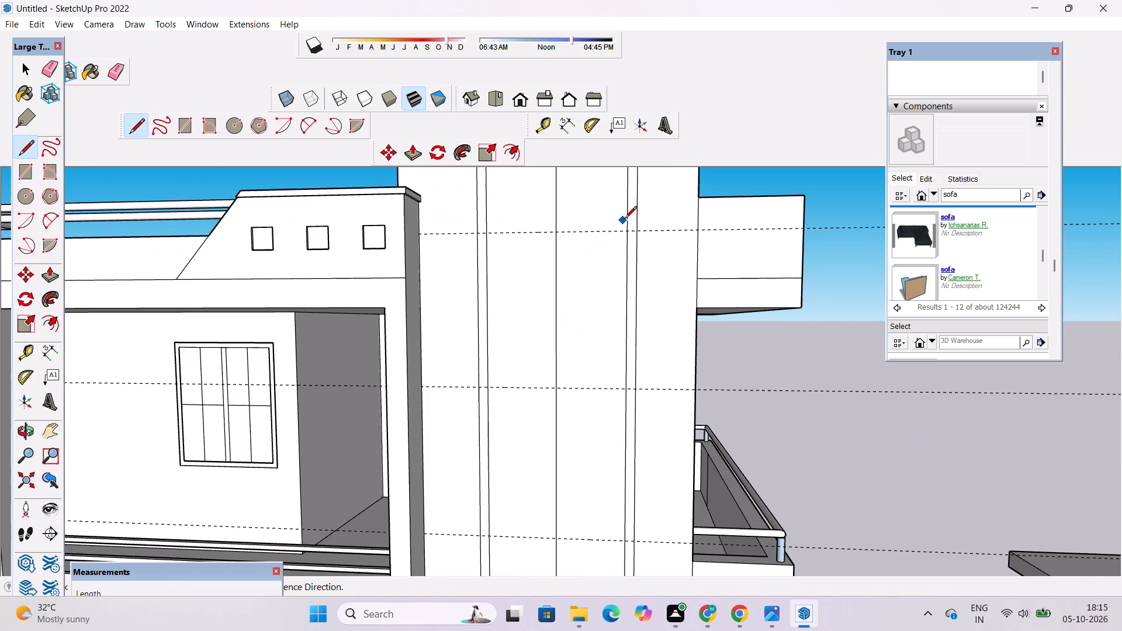
left_click(627, 230)
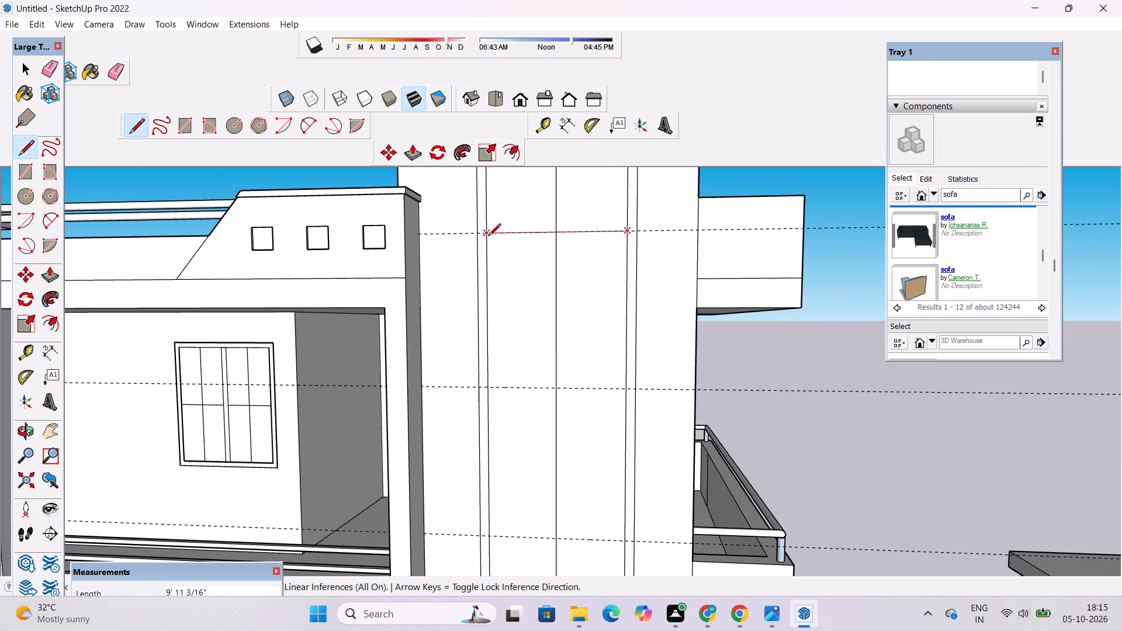
left_click(487, 235)
left_click(489, 388)
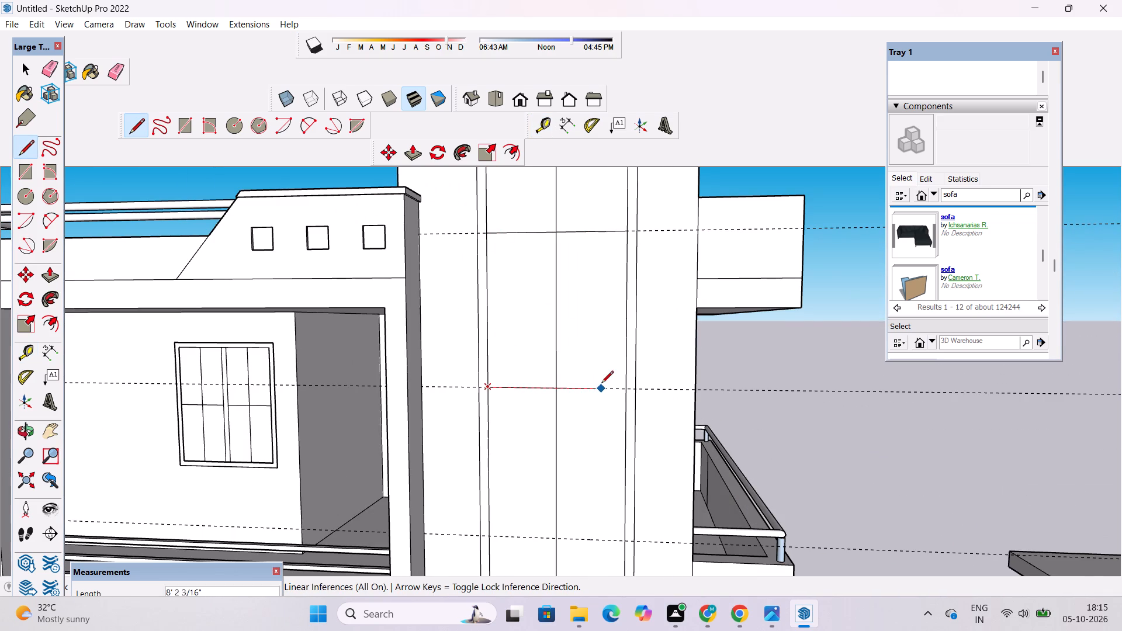
left_click(624, 390)
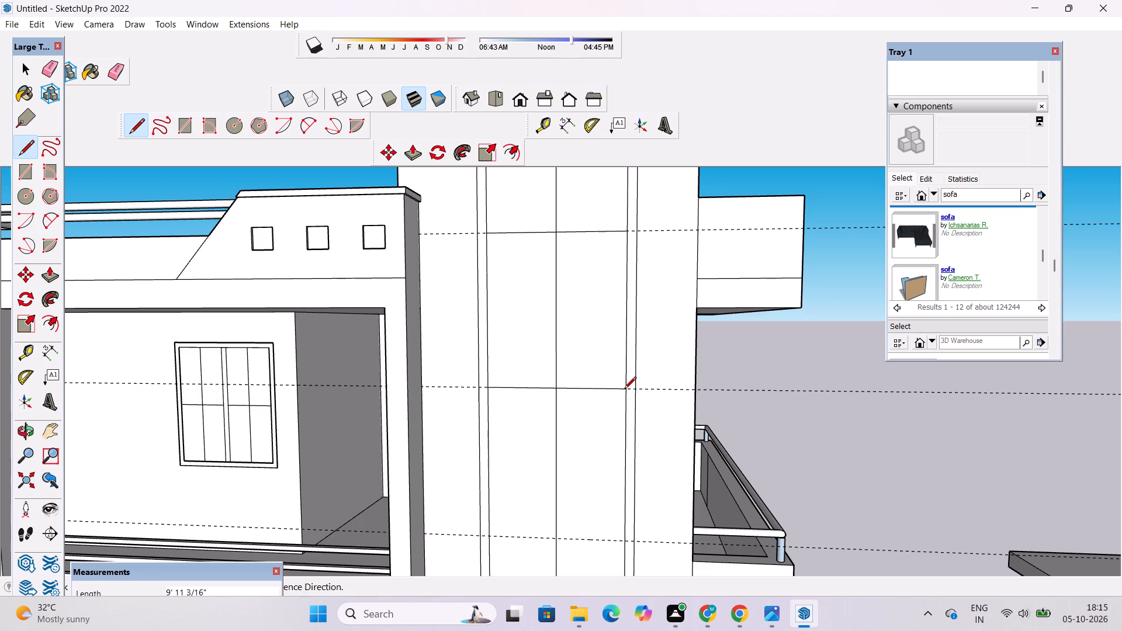
scroll(576, 310, "down", 5)
scroll(611, 454, "up", 8)
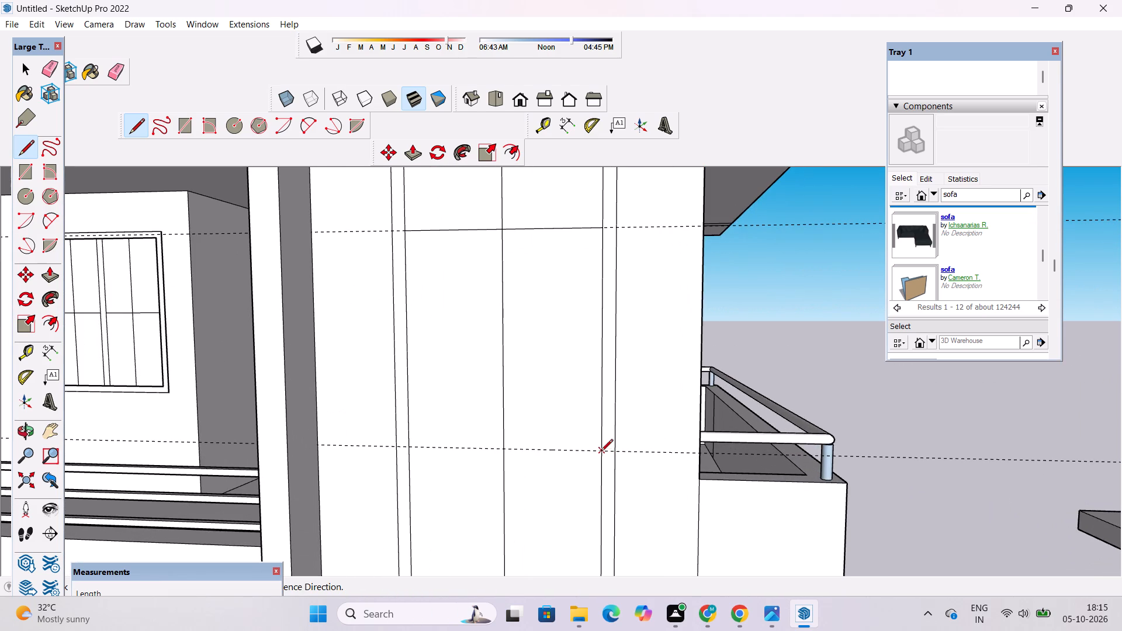
left_click(601, 451)
left_click(410, 446)
key("space")
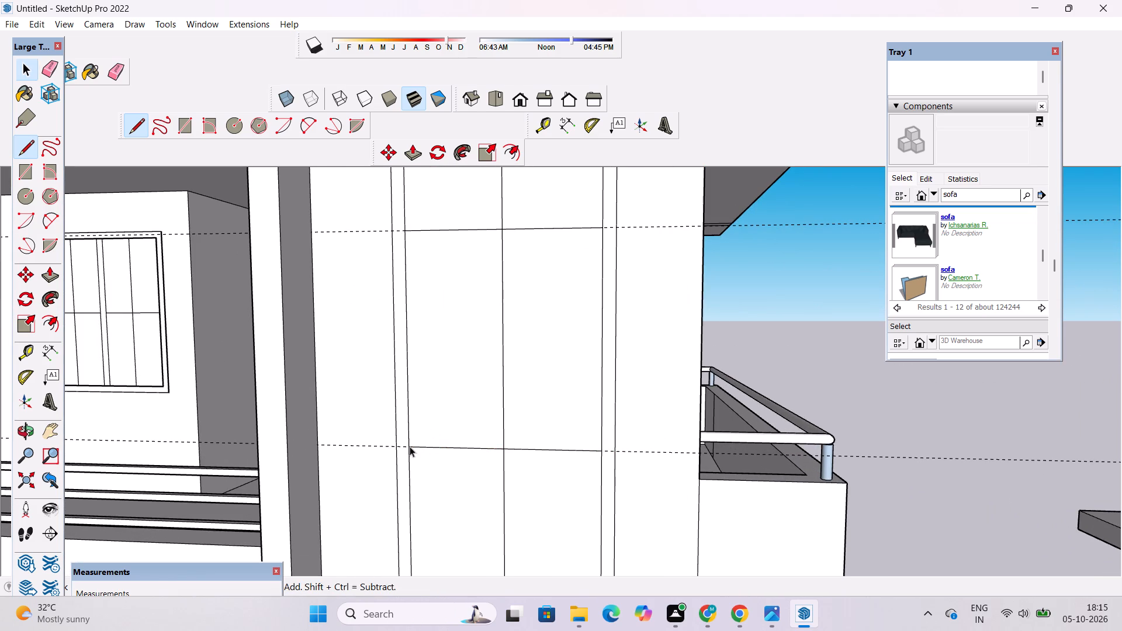
Erase the three horizontal guides crossing the tower window.
type("e")
scroll(404, 435, "down", 6)
scroll(712, 392, "down", 5)
left_click_drag(779, 280, 782, 303)
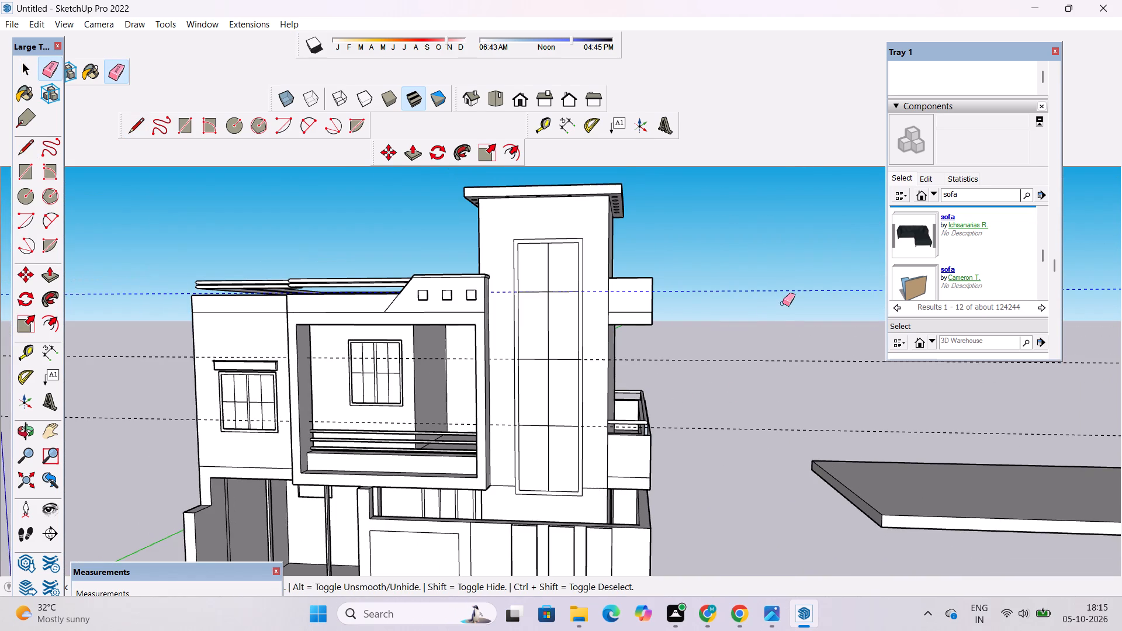
left_click_drag(782, 303, 739, 453)
Push the frame band around the tower window 1" into the wall.
scroll(736, 448, "up", 3)
key("o")
scroll(633, 394, "down", 3)
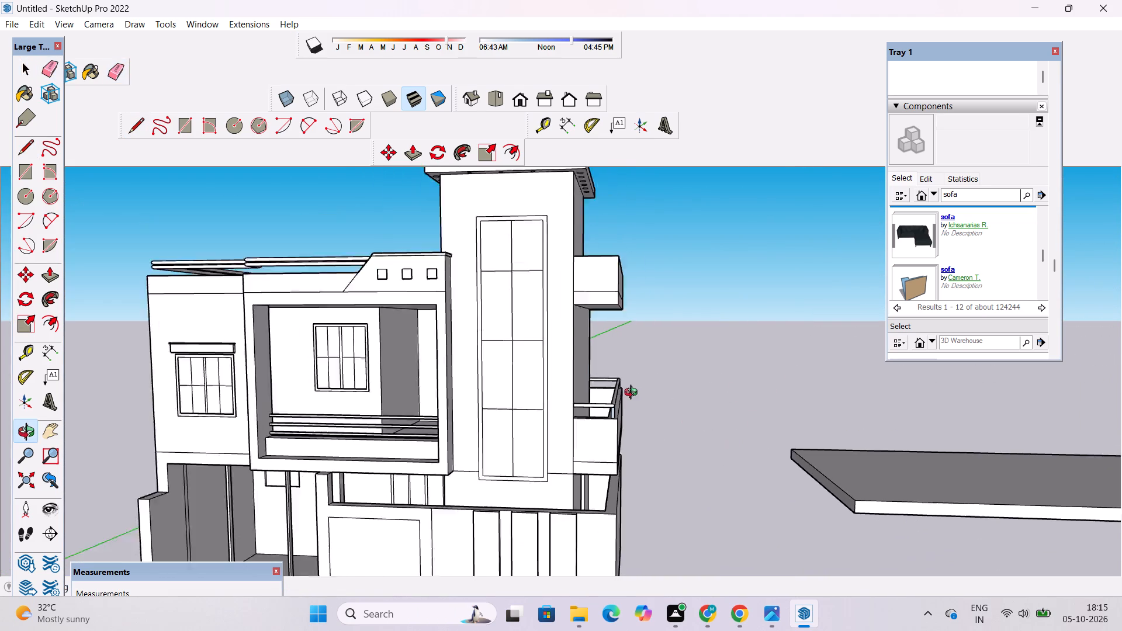
scroll(633, 394, "down", 2)
scroll(502, 401, "up", 1)
left_click_drag(494, 408, 527, 401, "shift")
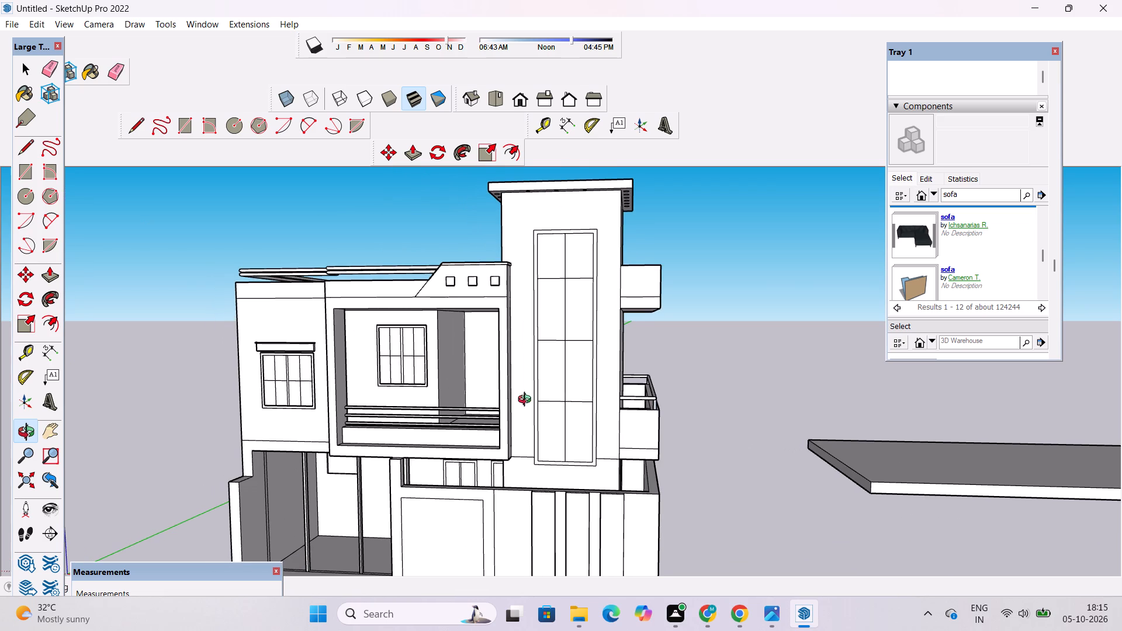
left_click_drag(567, 398, 563, 464, "shift")
scroll(600, 314, "up", 8)
left_click_drag(600, 313, 597, 348, "shift")
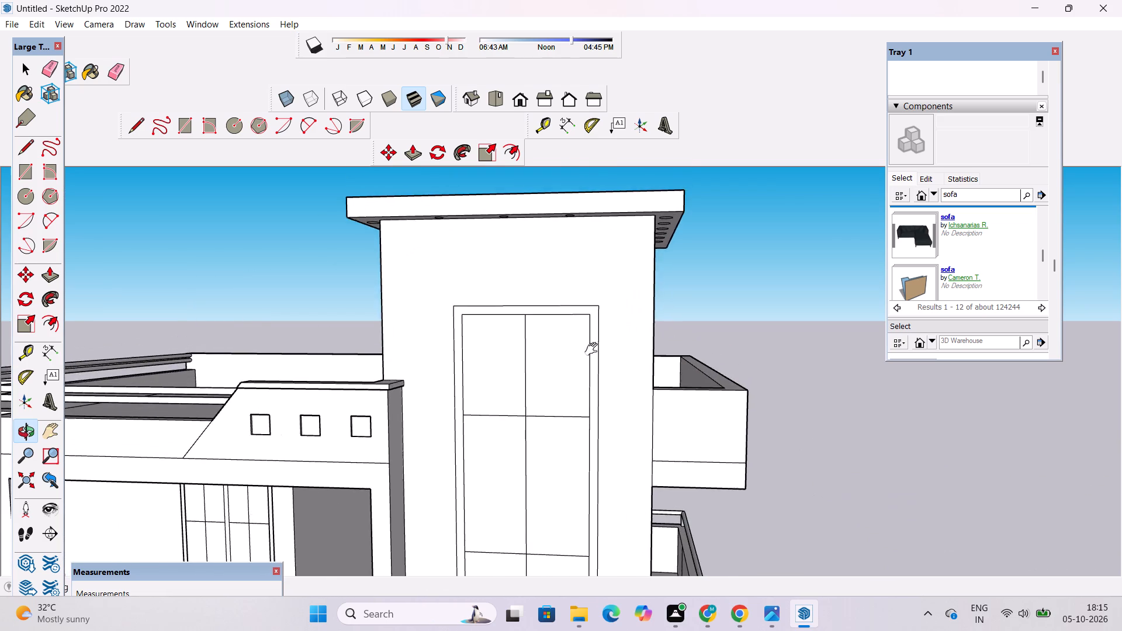
left_click_drag(587, 352, 607, 363)
scroll(770, 346, "up", 3)
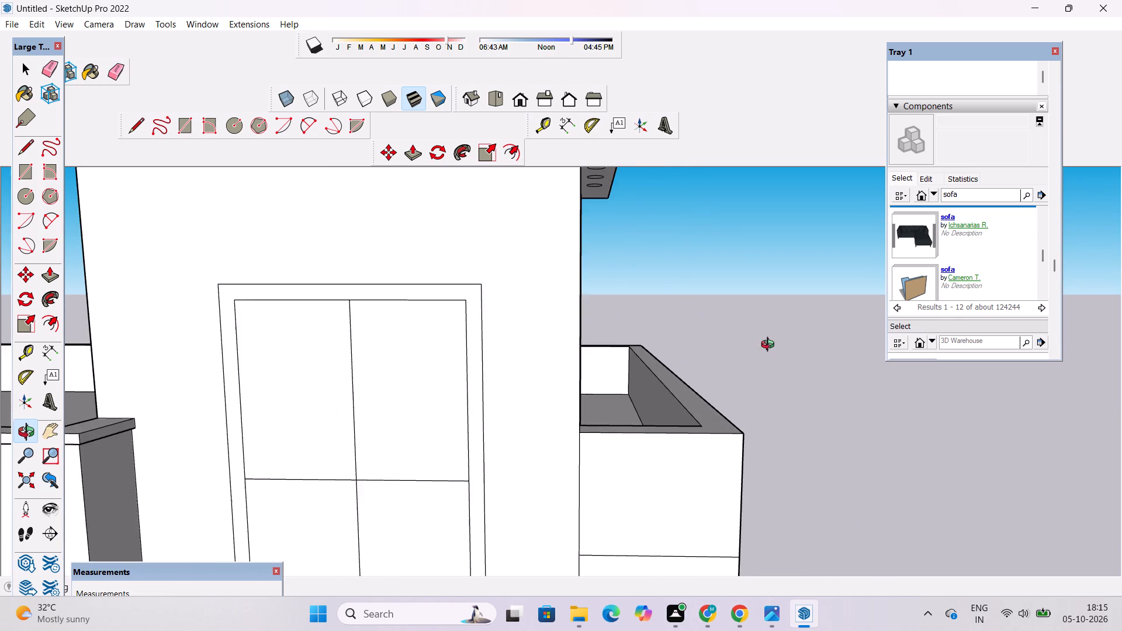
left_click_drag(763, 370, 819, 290, "shift")
scroll(979, 276, "down", 6)
scroll(941, 397, "down", 3)
scroll(953, 447, "down", 4)
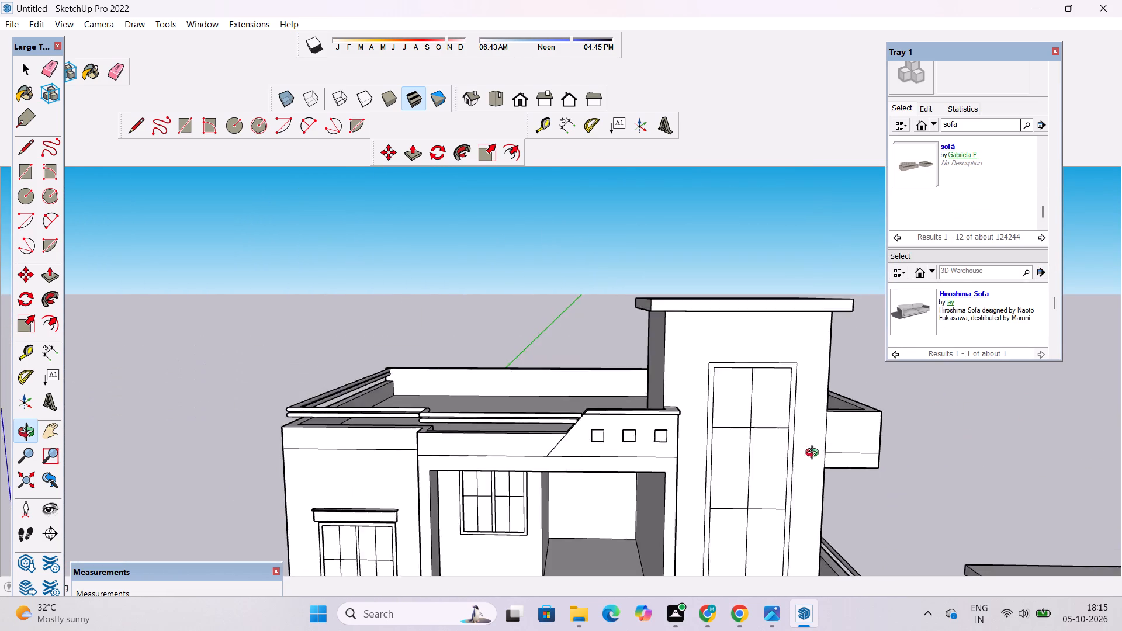
left_click_drag(800, 448, 892, 455)
left_click_drag(892, 457, 875, 430, "shift")
scroll(746, 376, "up", 9, "shift")
left_click_drag(742, 382, 738, 359, "shift")
left_click_drag(738, 361, 768, 380)
key("p")
scroll(695, 239, "up", 3)
left_click(695, 239)
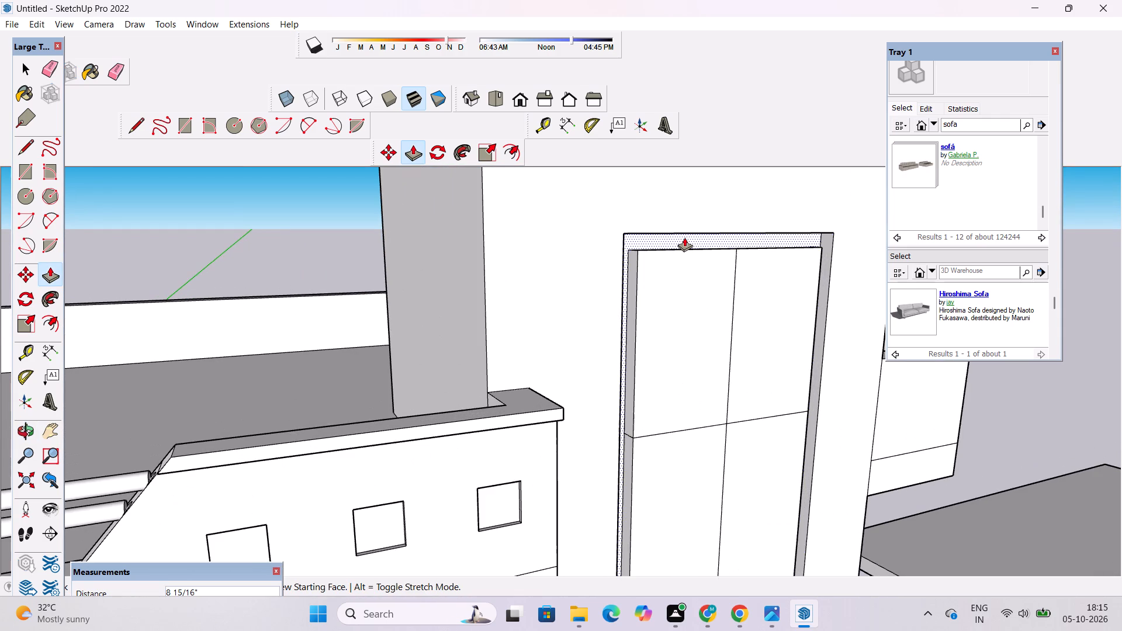
key("1")
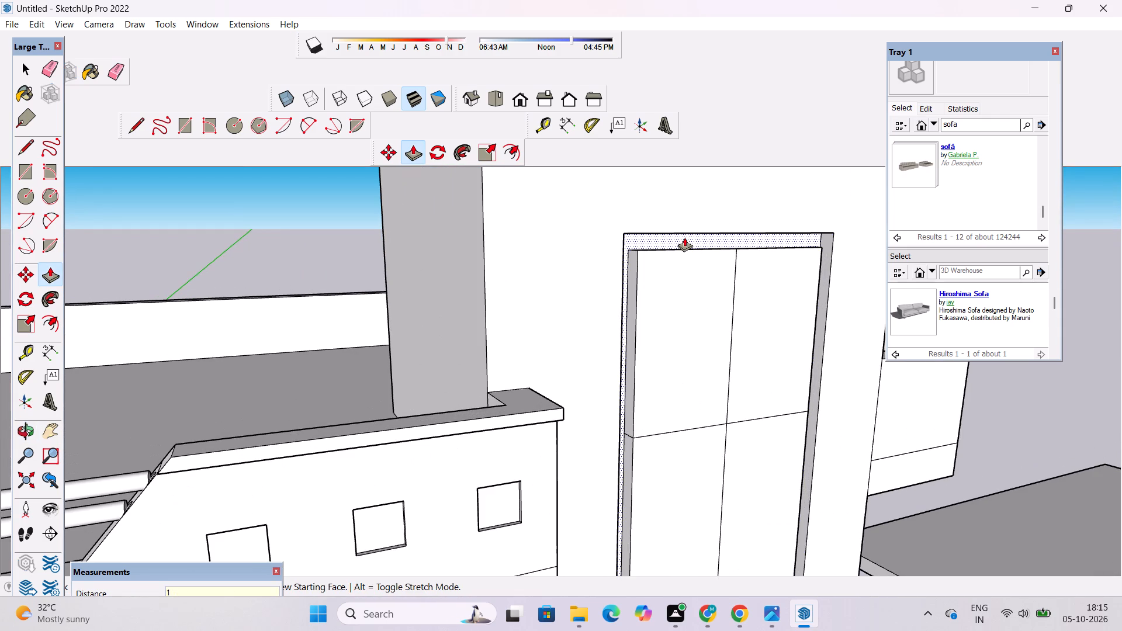
key("shift+quotedbl")
key("Return")
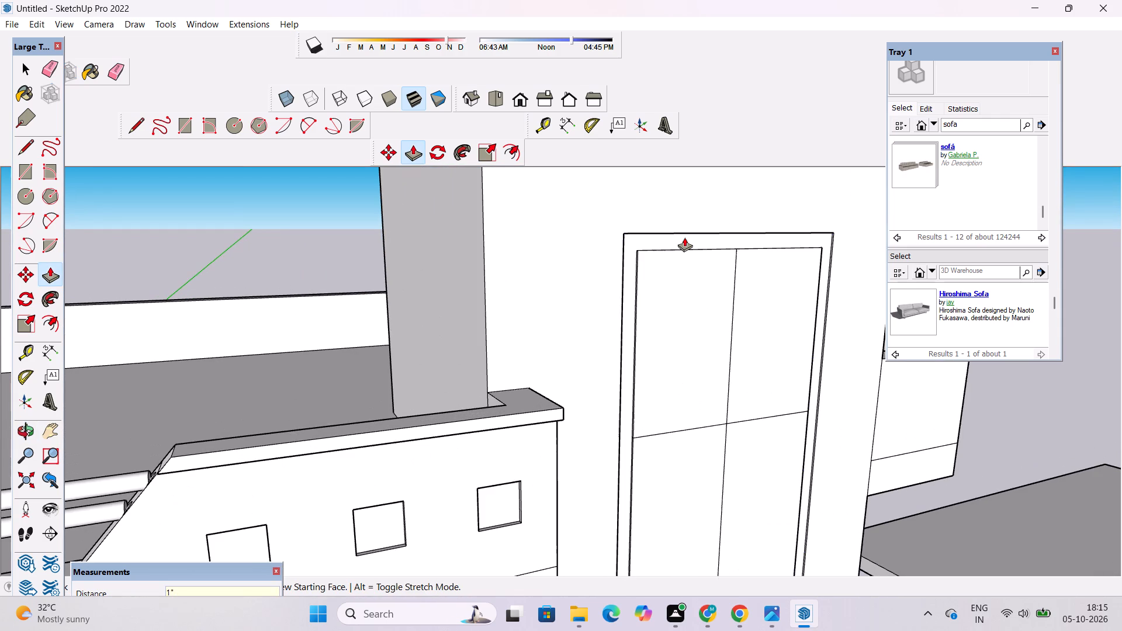
Undo the last push of the frame band around the tower window.
key("o")
scroll(684, 237, "down", 6)
left_click_drag(761, 334, 894, 400)
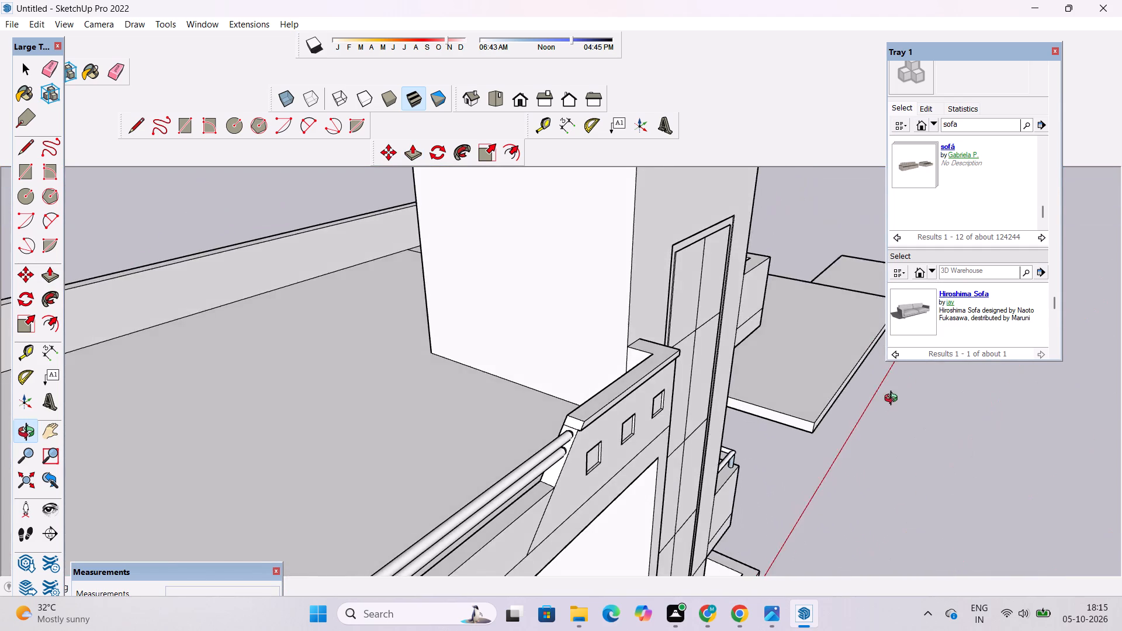
left_click_drag(894, 400, 847, 458)
scroll(780, 273, "up", 9)
left_click_drag(785, 241, 748, 264)
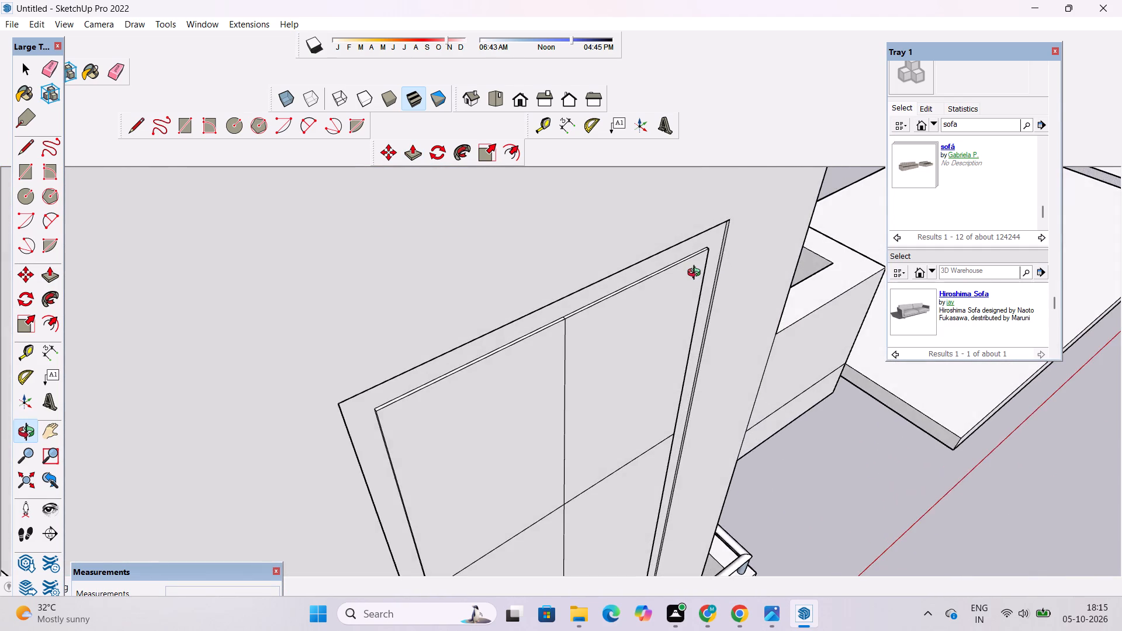
scroll(697, 274, "down", 4)
left_click_drag(705, 298, 673, 304)
left_click_drag(642, 304, 785, 230, "shift")
left_click_drag(801, 274, 764, 219)
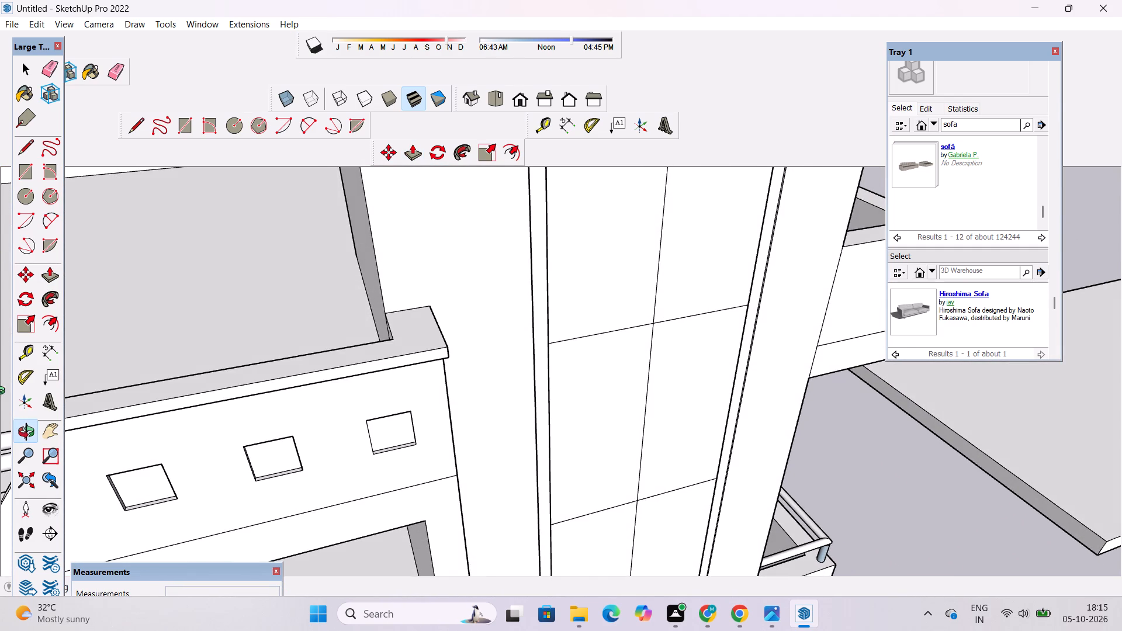
scroll(577, 356, "down", 6)
key("ctrl+z")
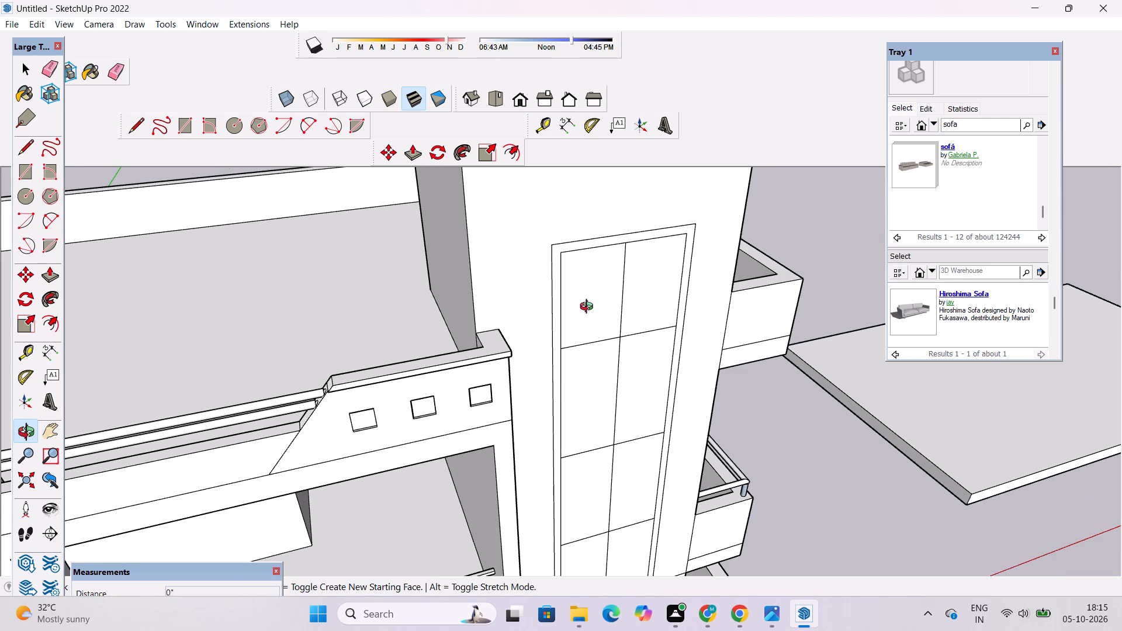
Pull the frame band around the tower window 1" outward from the wall.
scroll(589, 308, "up", 1)
left_click_drag(581, 315, 633, 314)
left_click_drag(633, 314, 587, 348, "shift")
key("space")
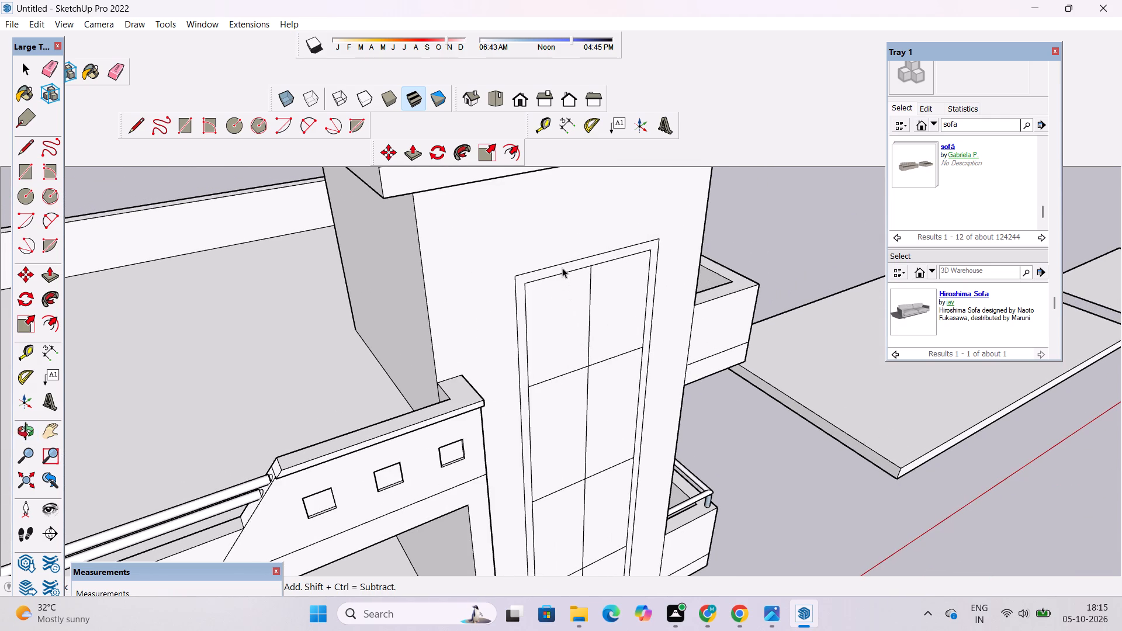
left_click(562, 268)
key("p")
left_click(561, 271)
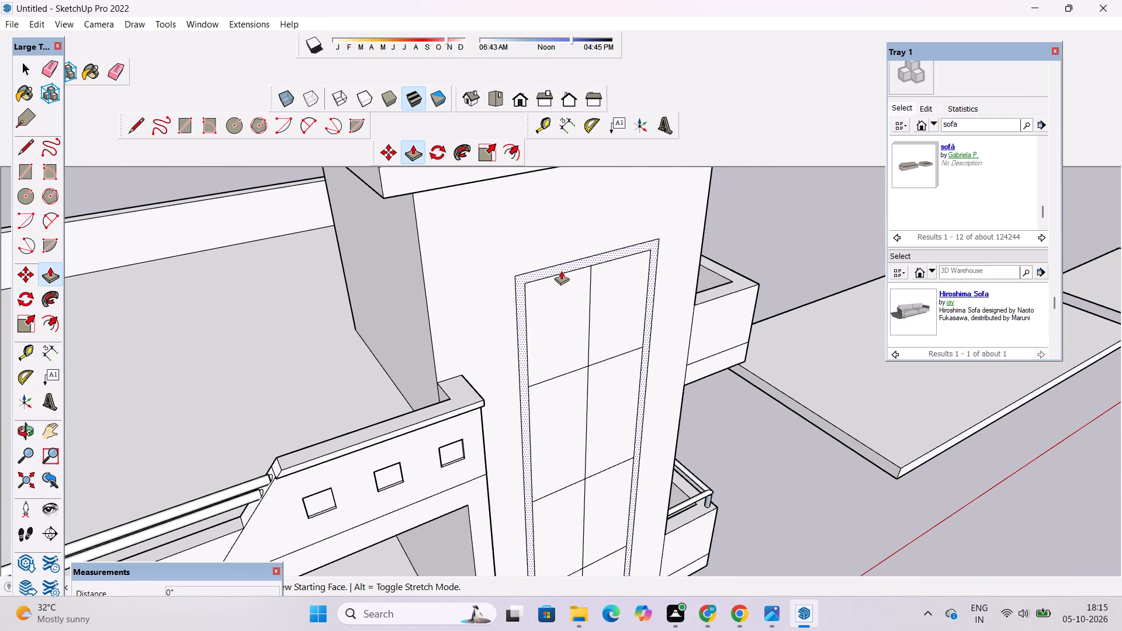
type("1\"")
key("Return")
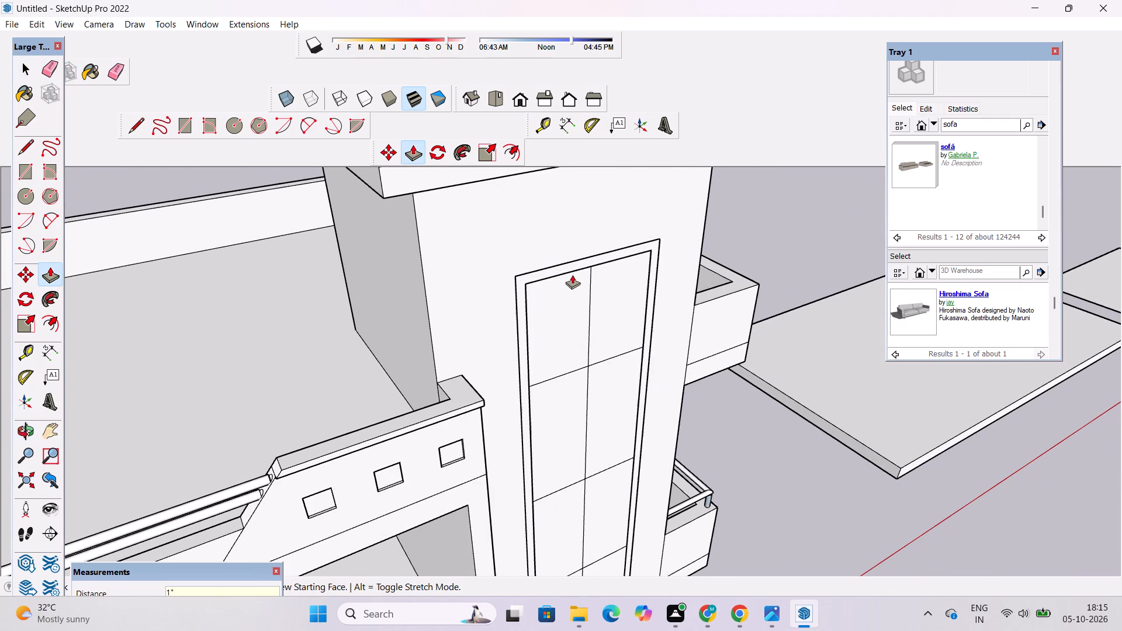
Erase the short stray line where a horizontal pane line crosses the inner side of the tower window's frame.
key("o")
scroll(581, 293, "up", 5)
left_click_drag(600, 315, 587, 294)
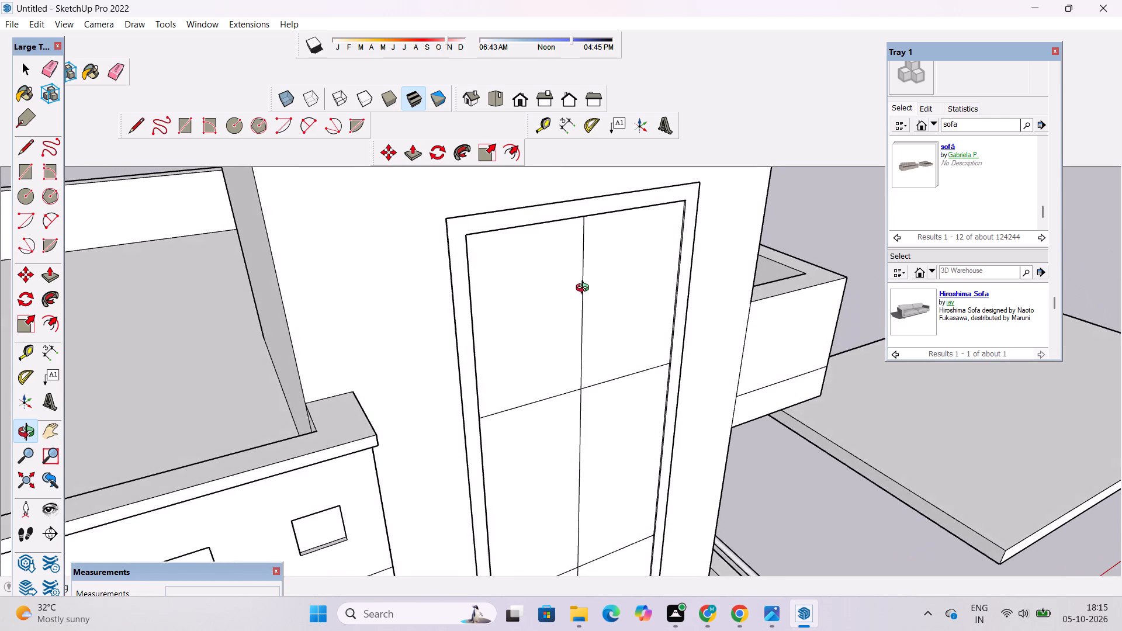
scroll(576, 289, "down", 2)
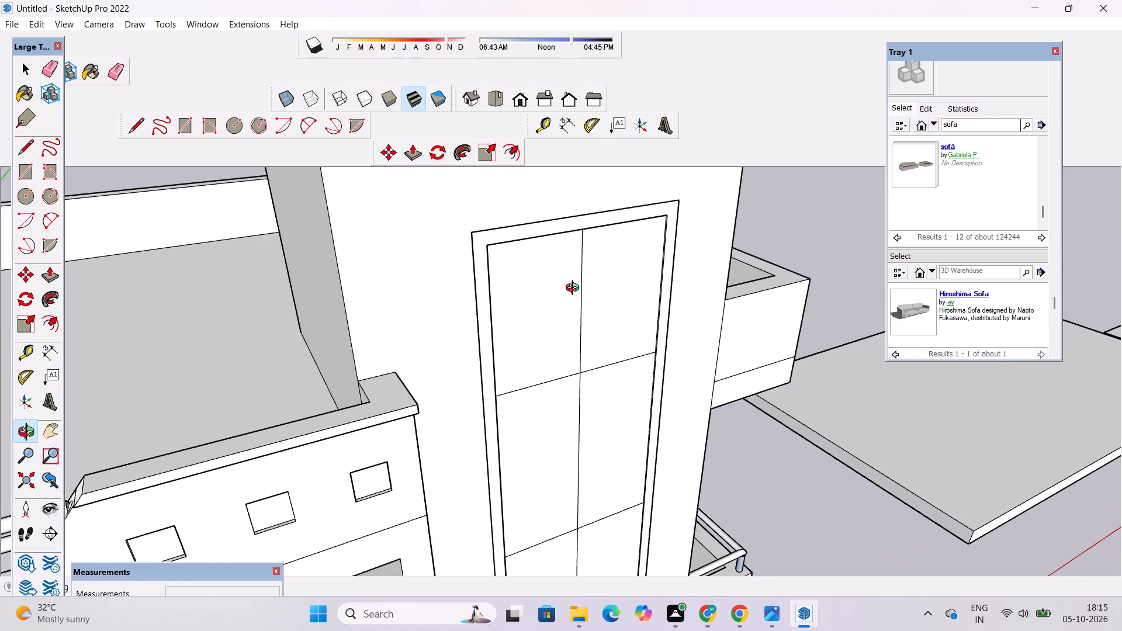
scroll(575, 289, "down", 4)
scroll(575, 289, "up", 4)
left_click_drag(649, 349, 396, 338)
scroll(550, 383, "up", 5)
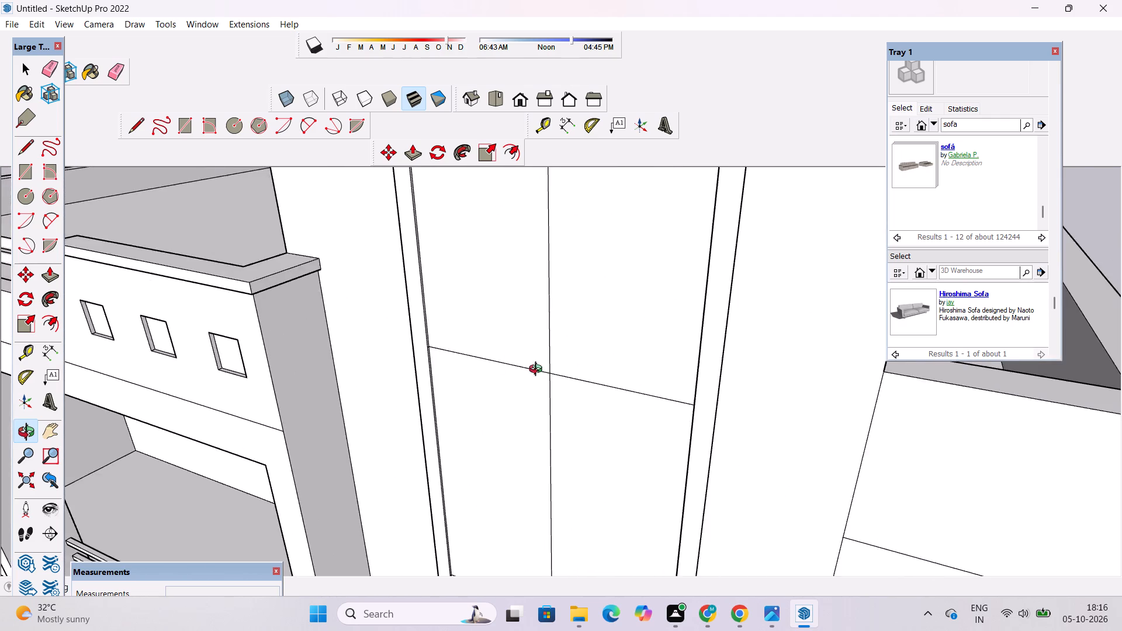
scroll(538, 370, "up", 16)
key("e")
scroll(394, 326, "up", 5)
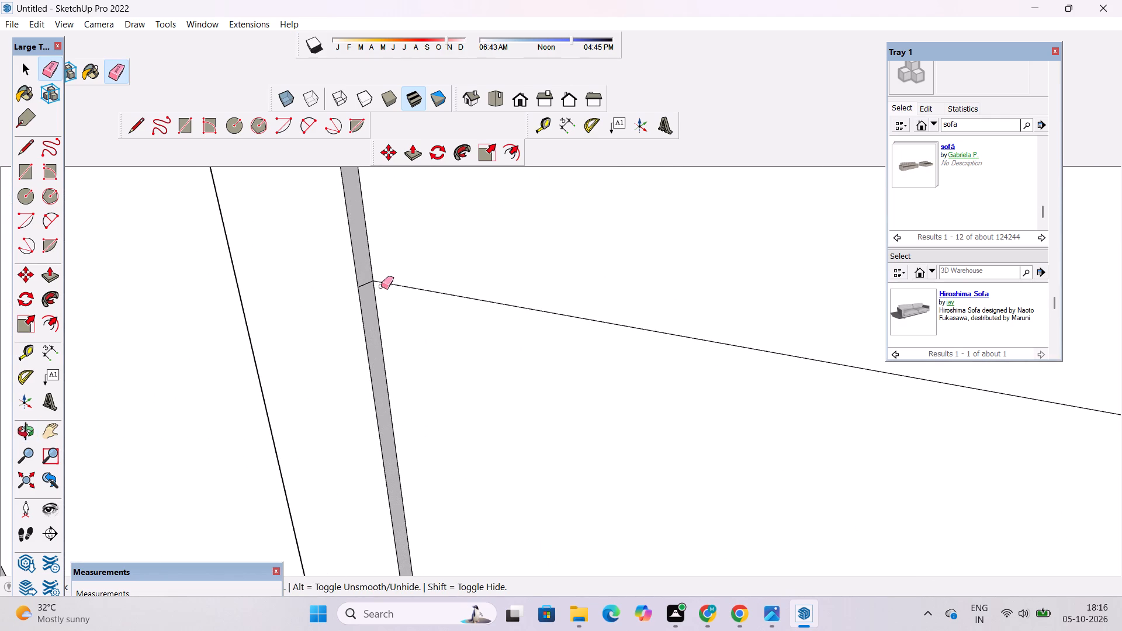
left_click_drag(368, 280, 367, 286)
Examine the house's front facade, checking the framed tower window, the balconies and the upper-storey windows from several angles.
key("o")
scroll(494, 308, "down", 4)
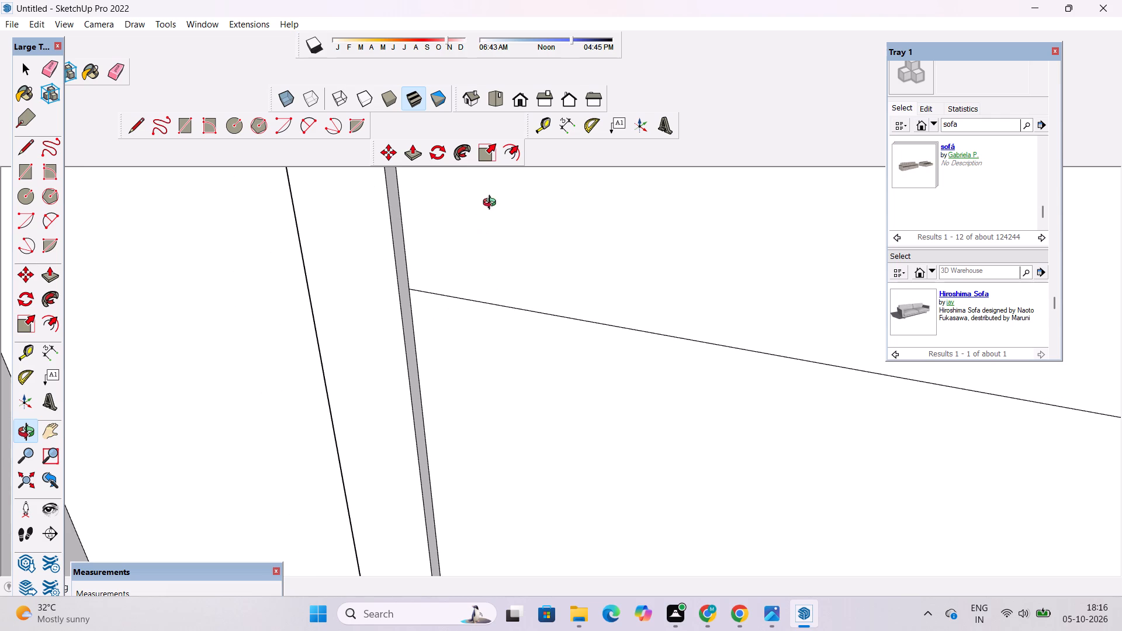
left_click(515, 99)
scroll(564, 260, "down", 10)
left_click_drag(554, 282, 599, 286, "shift")
scroll(599, 286, "down", 2)
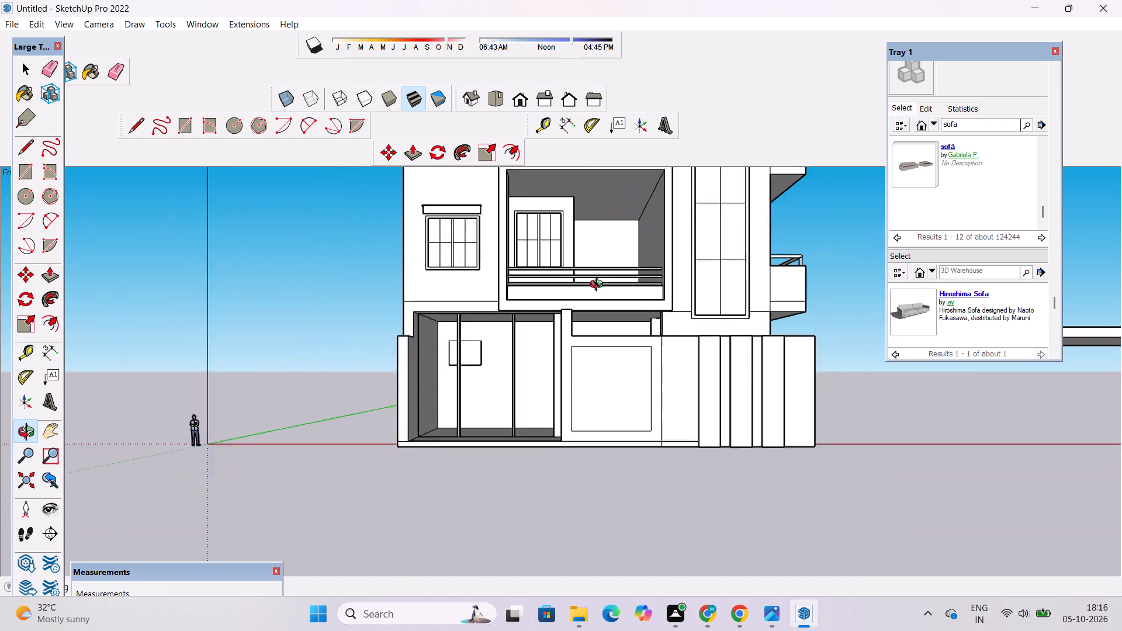
scroll(599, 286, "down", 1)
left_click_drag(599, 280, 599, 293)
left_click_drag(599, 293, 602, 320)
scroll(604, 318, "up", 3)
left_click_drag(593, 323, 552, 366, "shift")
left_click_drag(651, 432, 784, 471)
left_click_drag(759, 473, 721, 469)
left_click_drag(705, 471, 660, 467)
left_click_drag(656, 465, 683, 481, "shift")
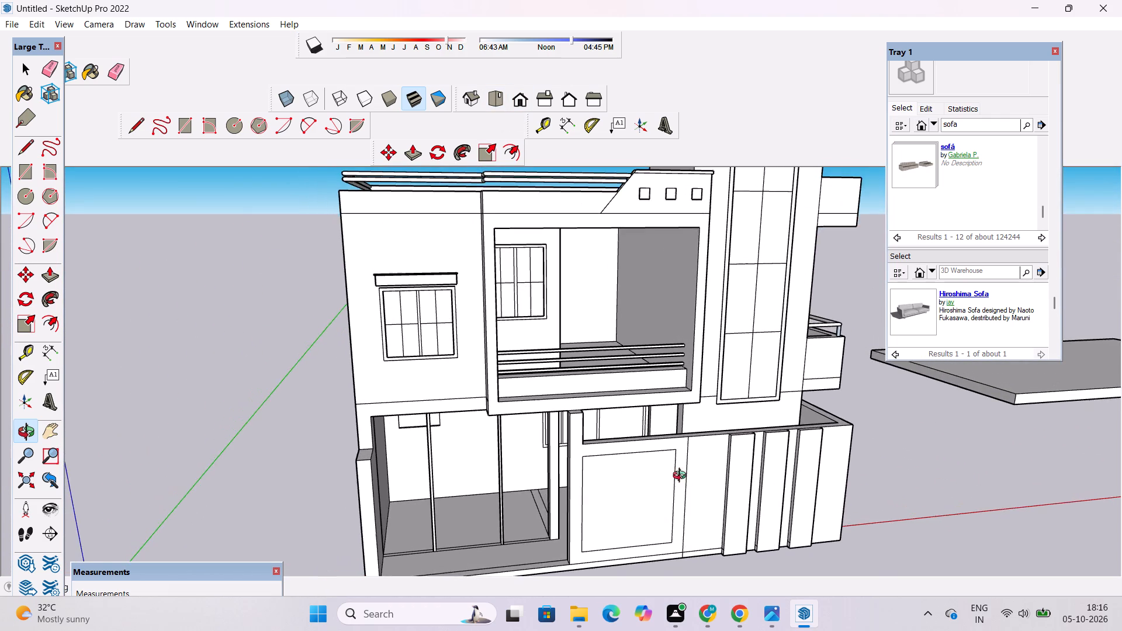
scroll(666, 463, "down", 3)
left_click_drag(702, 483, 591, 441)
scroll(755, 376, "up", 3)
left_click_drag(806, 363, 656, 386, "shift")
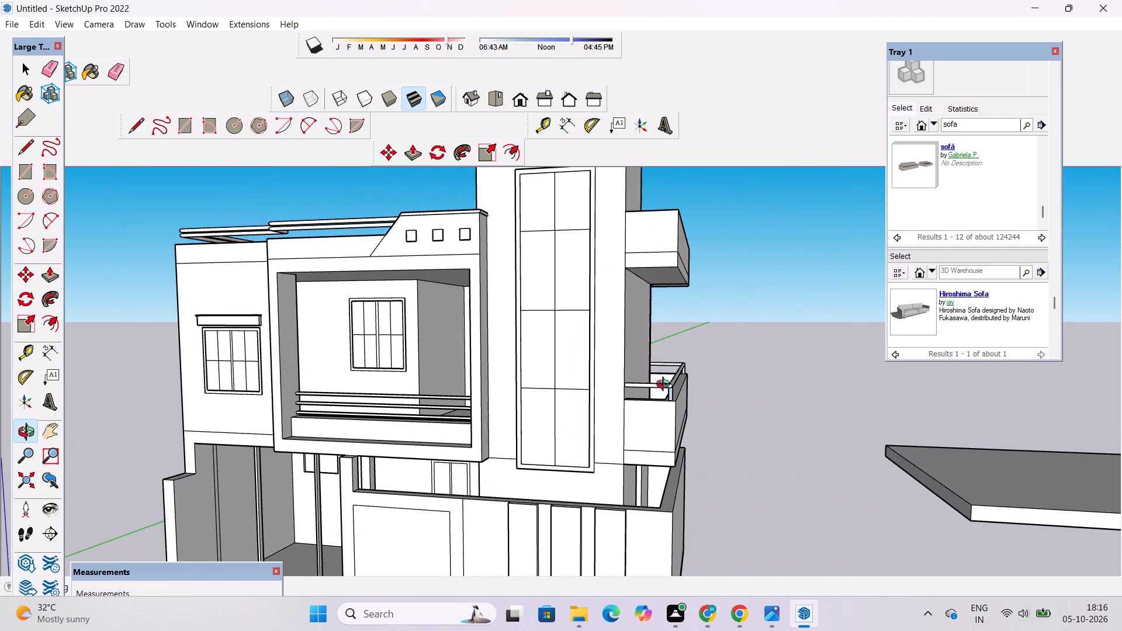
left_click_drag(670, 387, 679, 435)
scroll(697, 412, "up", 3)
left_click_drag(674, 404, 653, 407, "shift")
left_click_drag(580, 419, 591, 431)
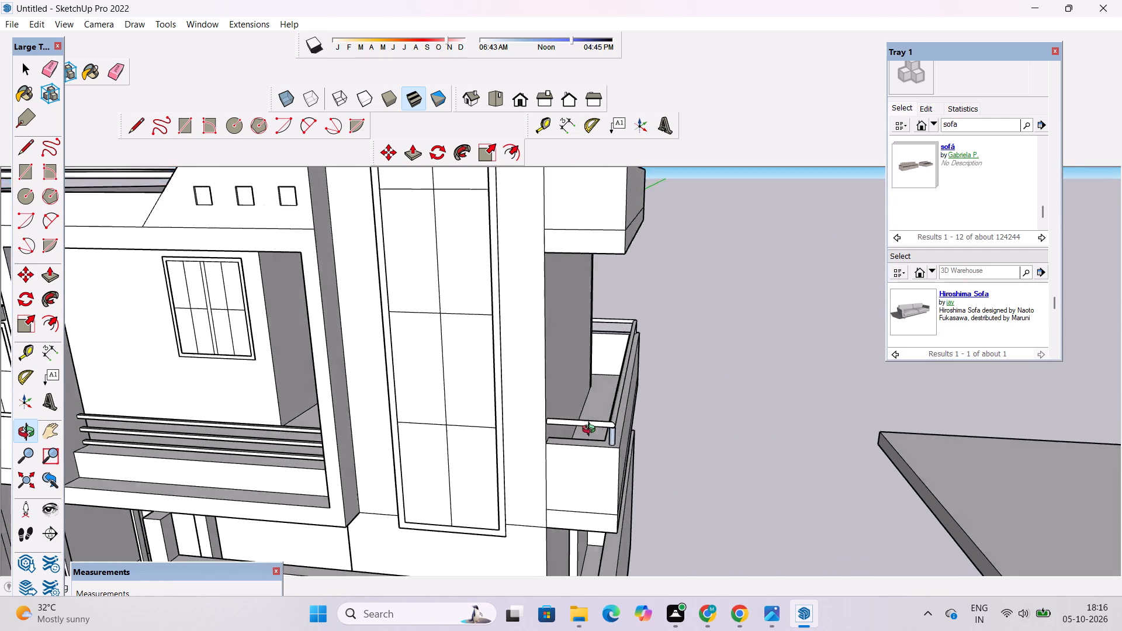
left_click_drag(591, 431, 598, 455)
scroll(594, 432, "down", 2)
left_click_drag(594, 431, 600, 507)
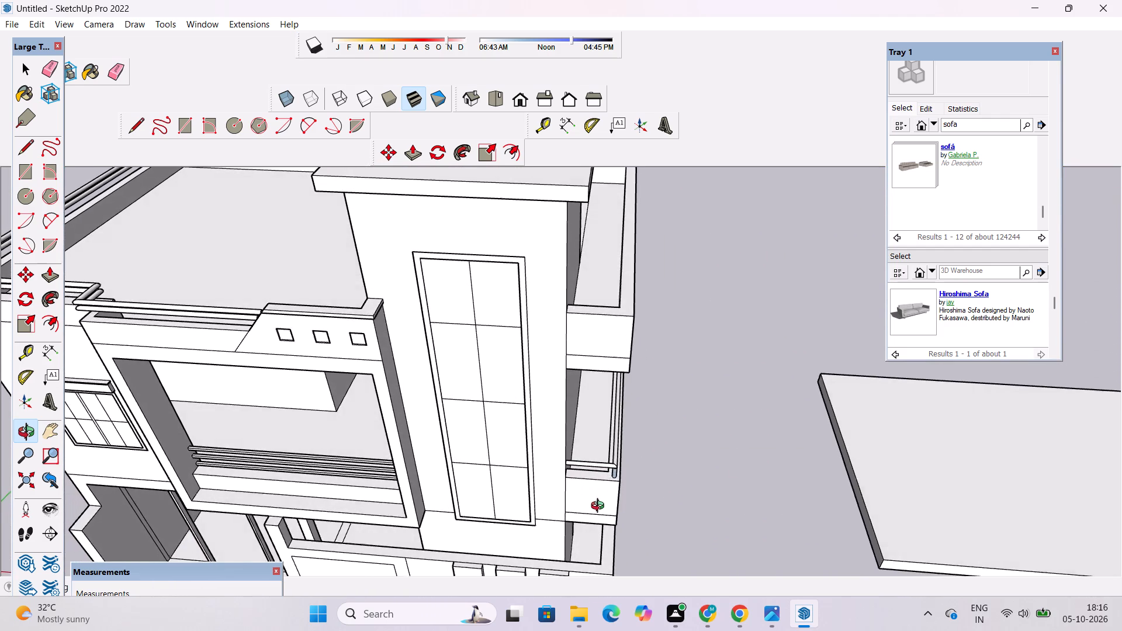
left_click_drag(600, 507, 600, 508)
scroll(616, 455, "up", 10)
left_click_drag(604, 471, 604, 320)
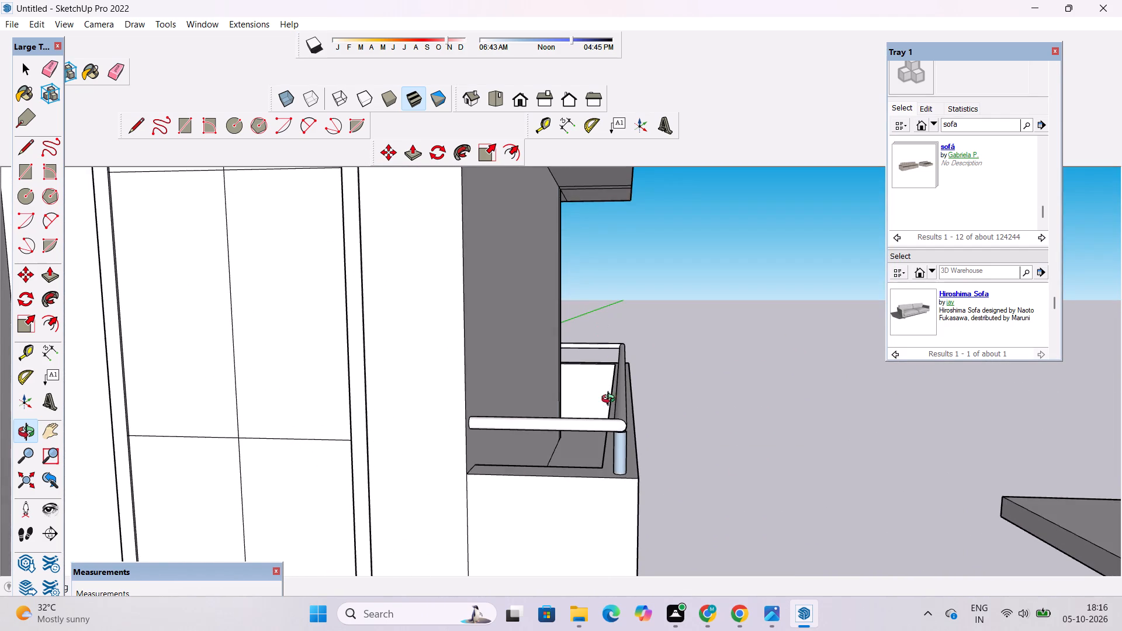
scroll(616, 417, "down", 3)
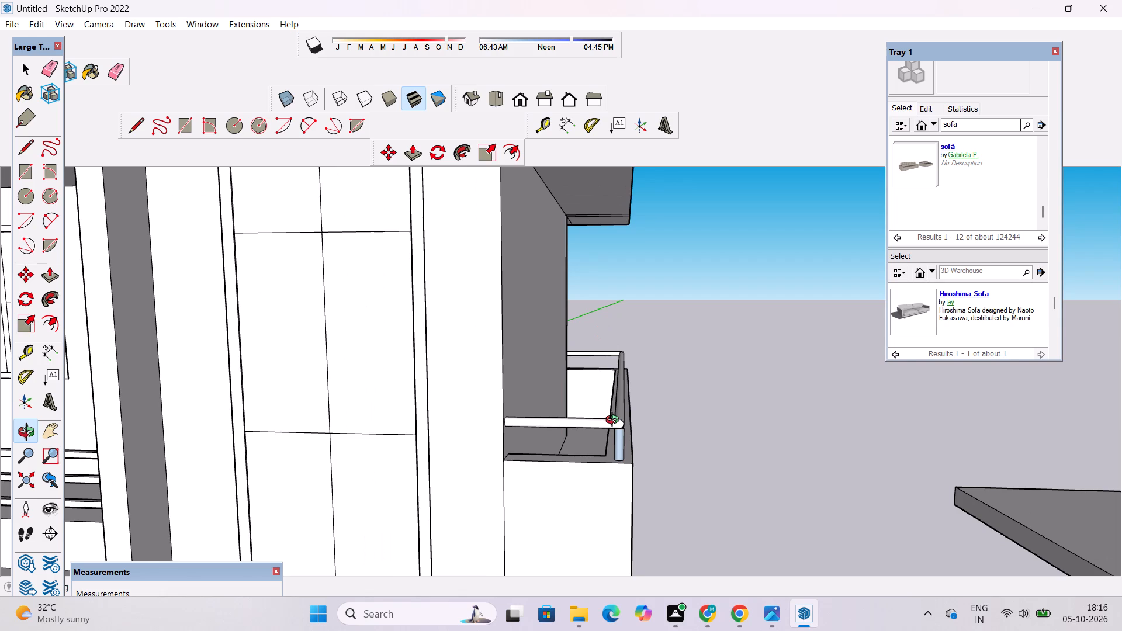
scroll(615, 420, "down", 7)
left_click_drag(612, 424, 607, 494)
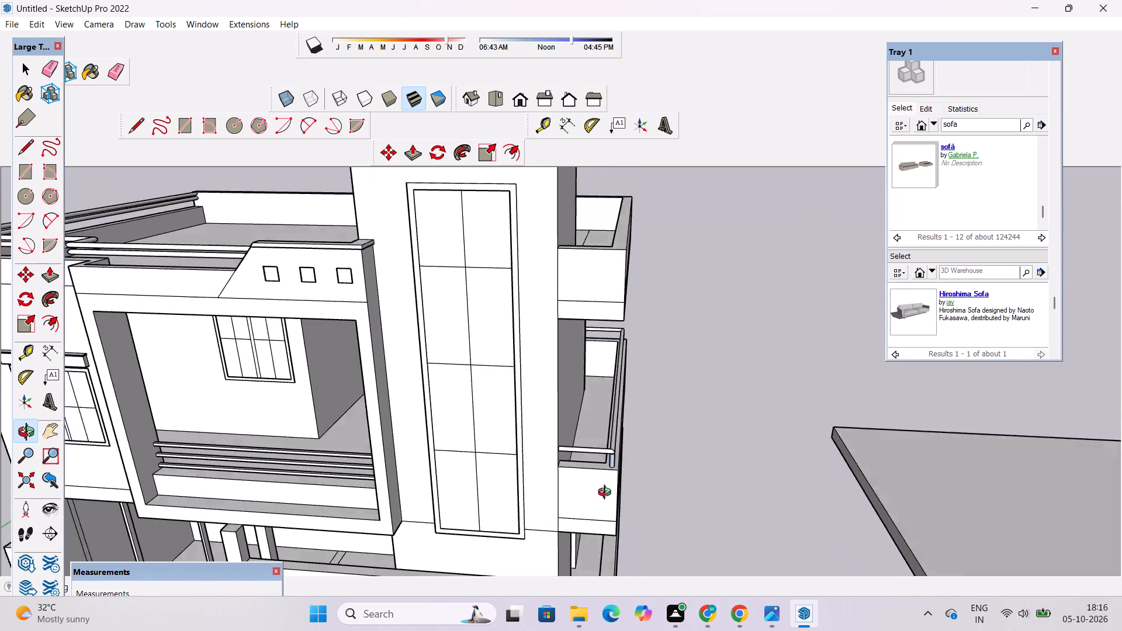
left_click_drag(607, 494, 602, 517)
scroll(614, 445, "down", 5)
left_click_drag(605, 466, 646, 297)
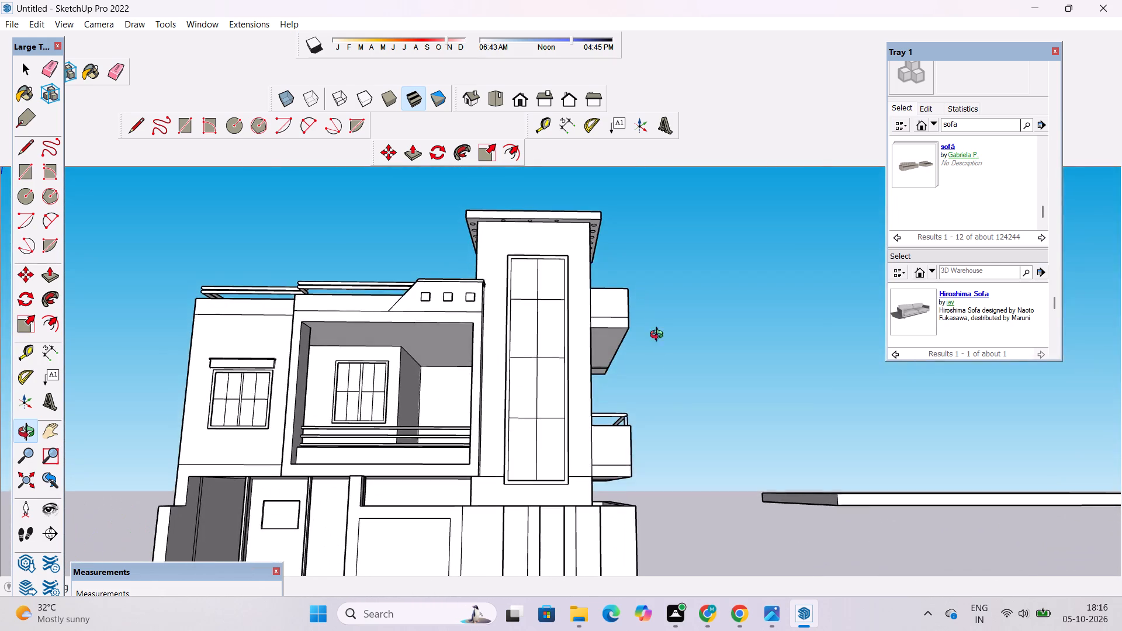
left_click_drag(680, 397, 672, 453)
scroll(636, 433, "up", 2)
left_click_drag(586, 432, 663, 384, "shift")
scroll(649, 371, "down", 3)
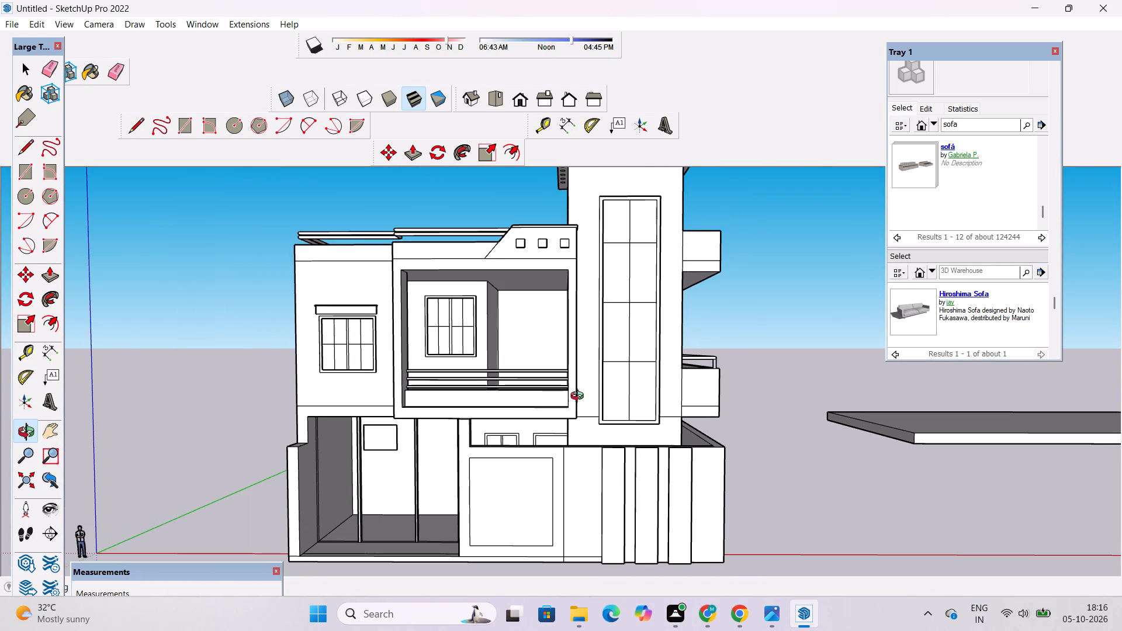
left_click_drag(469, 418, 542, 418, "shift")
scroll(542, 418, "up", 3)
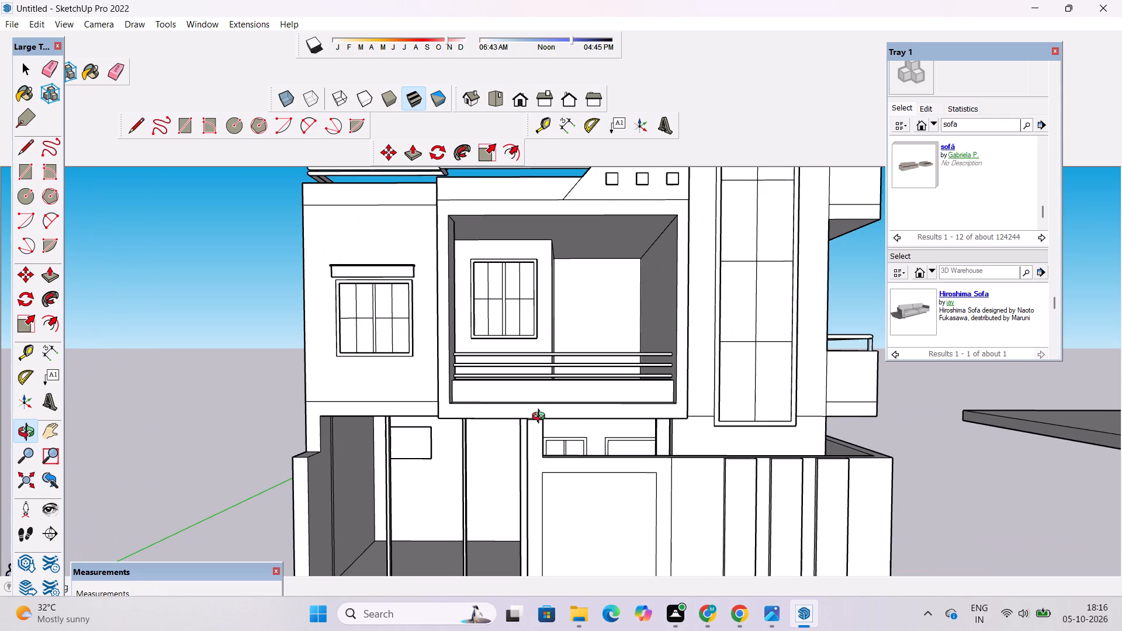
Draw a rectangle about 11" by 5" on the ledge below the front balcony railing, along its front edge near the left corner.
scroll(540, 413, "down", 2)
left_click_drag(570, 415, 541, 539)
scroll(493, 427, "up", 4)
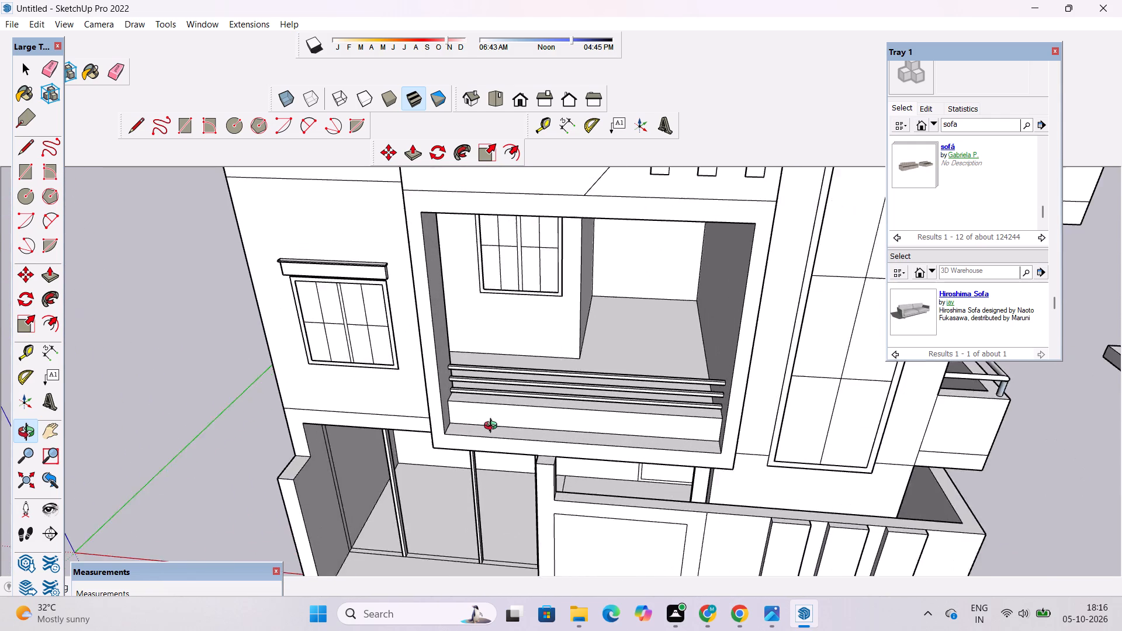
left_click_drag(493, 425, 572, 404, "shift")
left_click_drag(567, 432, 573, 461)
scroll(565, 450, "up", 3)
left_click_drag(563, 445, 609, 450)
left_click_drag(610, 450, 574, 471)
scroll(545, 452, "up", 2)
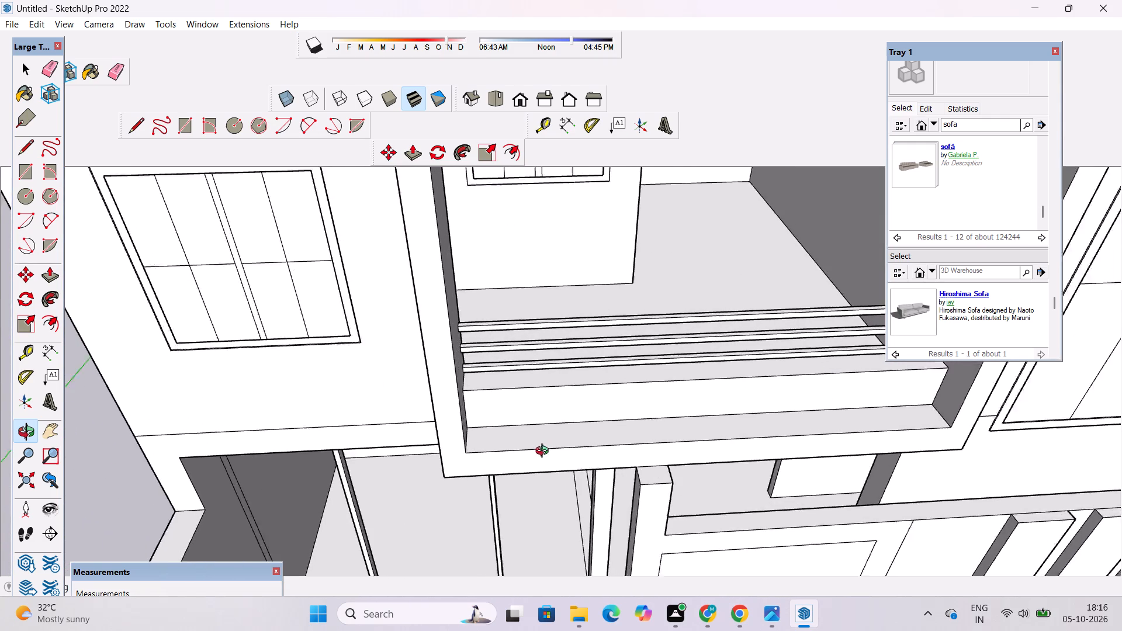
scroll(545, 452, "up", 1)
left_click_drag(545, 452, 542, 464)
left_click(528, 468, "shift")
key("r")
scroll(490, 439, "up", 6)
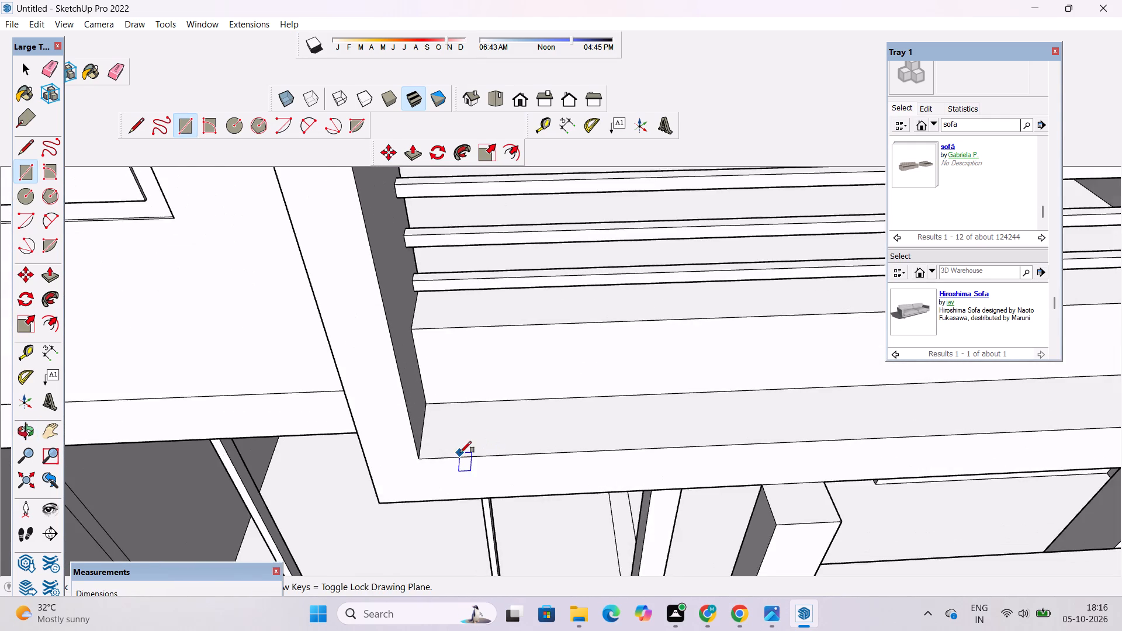
scroll(460, 453, "up", 2)
left_click(425, 459)
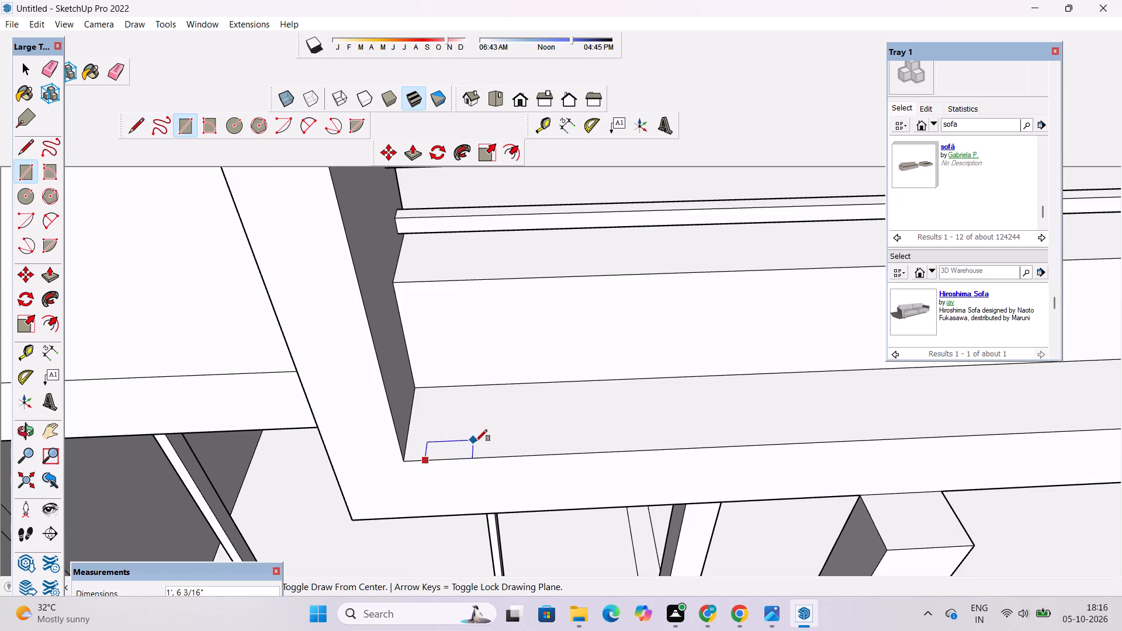
left_click(470, 444)
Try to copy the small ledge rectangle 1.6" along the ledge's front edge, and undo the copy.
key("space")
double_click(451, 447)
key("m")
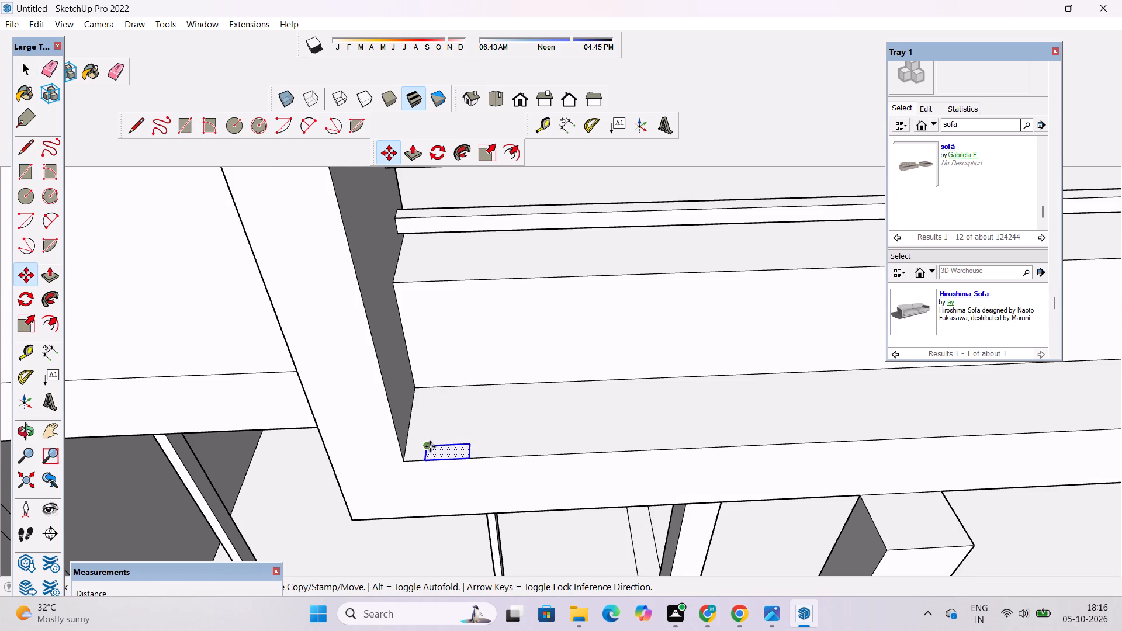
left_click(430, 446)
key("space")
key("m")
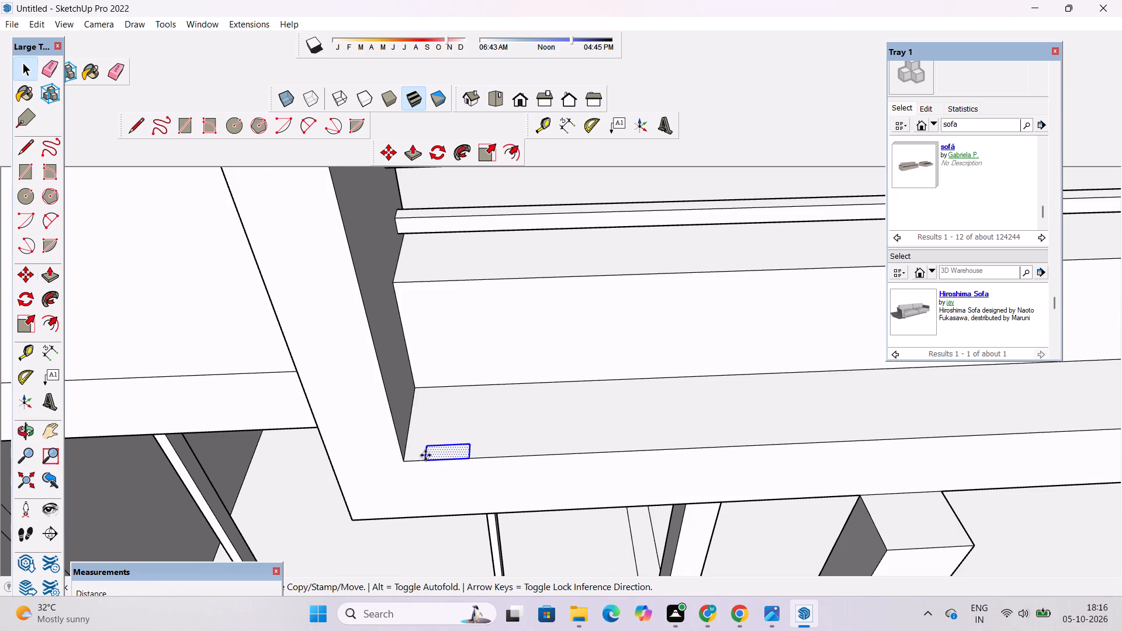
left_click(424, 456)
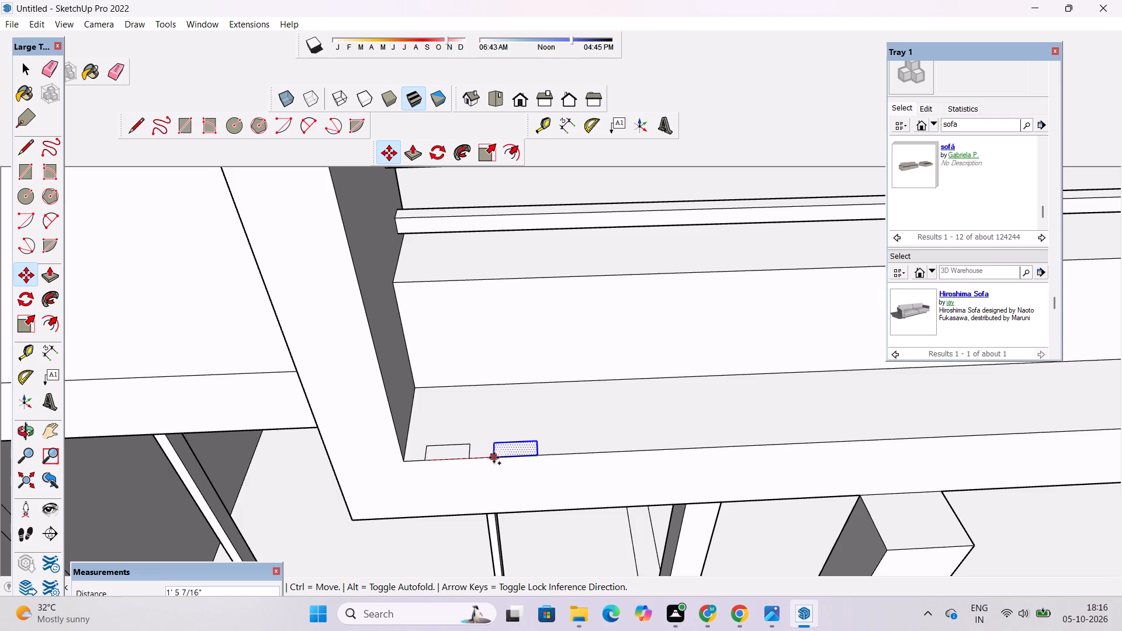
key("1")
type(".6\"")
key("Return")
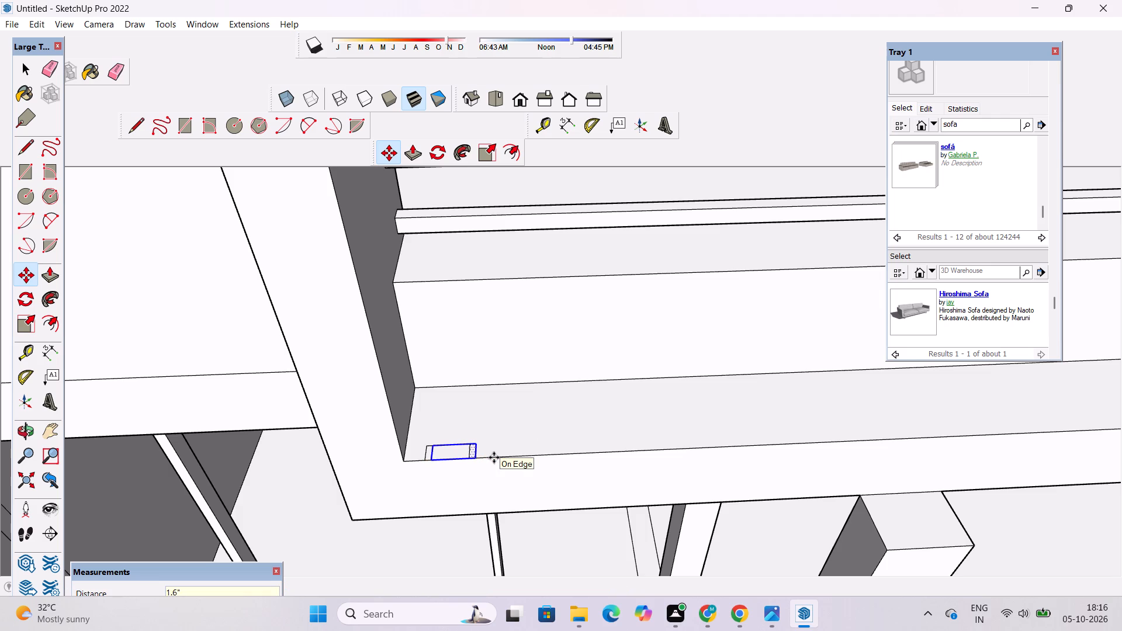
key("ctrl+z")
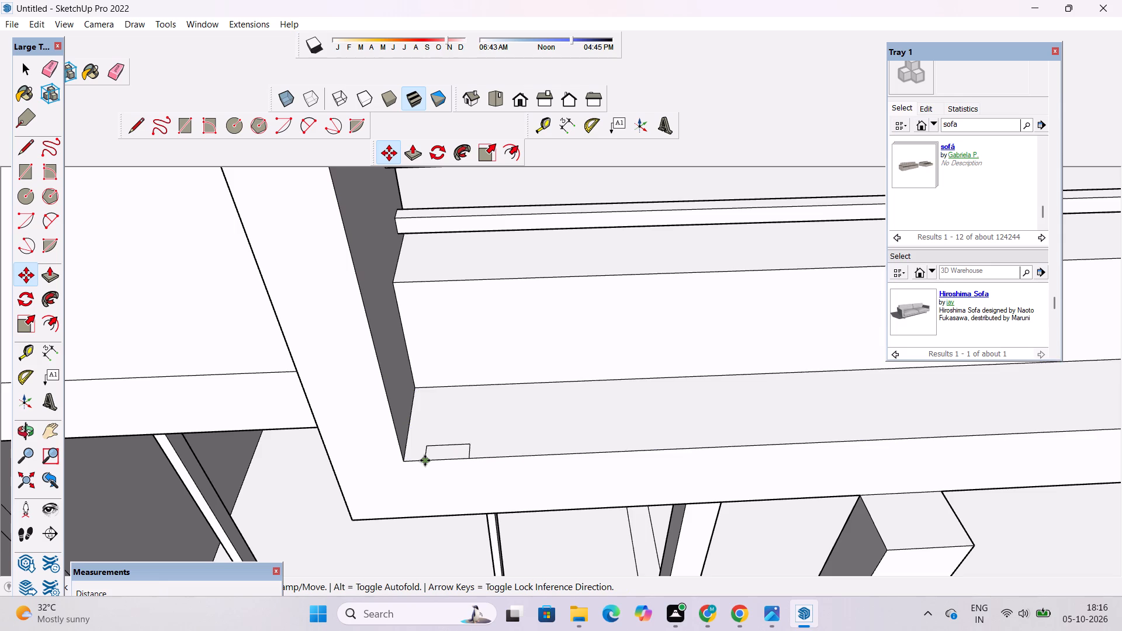
Copy the small ledge rectangle along the ledge's front edge, making eight copies spaced 1.6' apart.
key("space")
double_click(438, 453)
key("m")
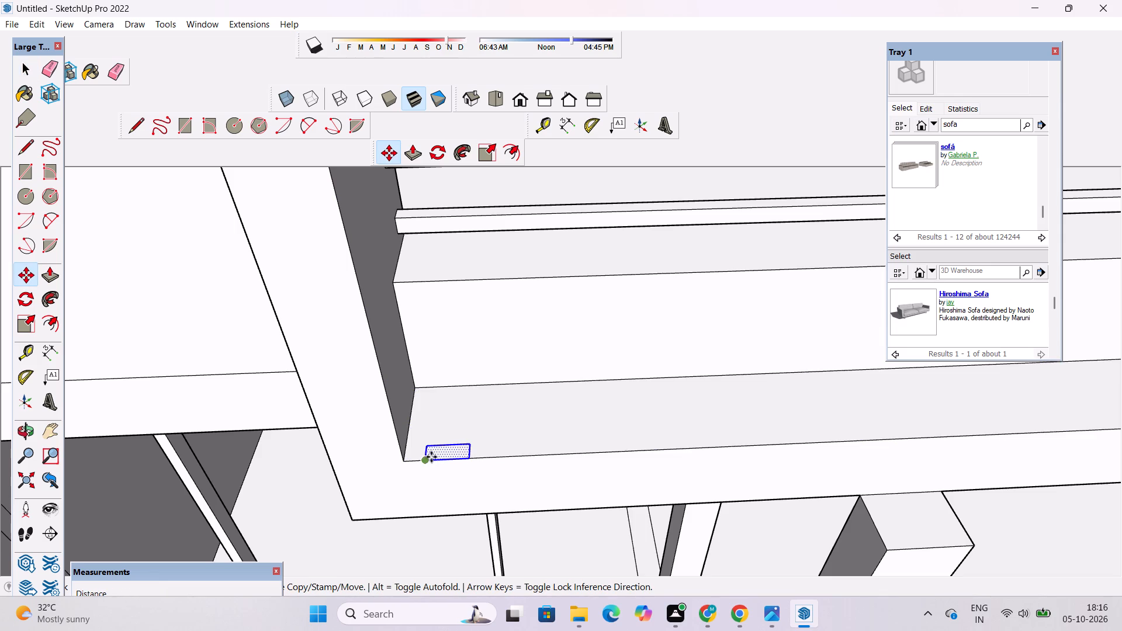
left_click(426, 459)
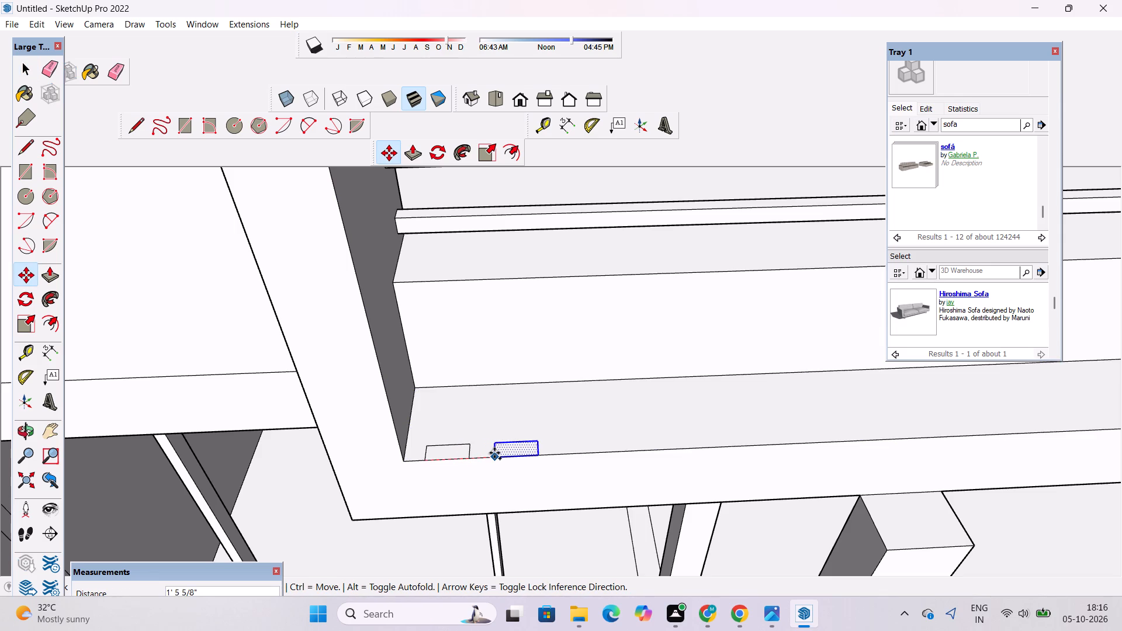
type("1.6'")
key("Return")
key("asterisk")
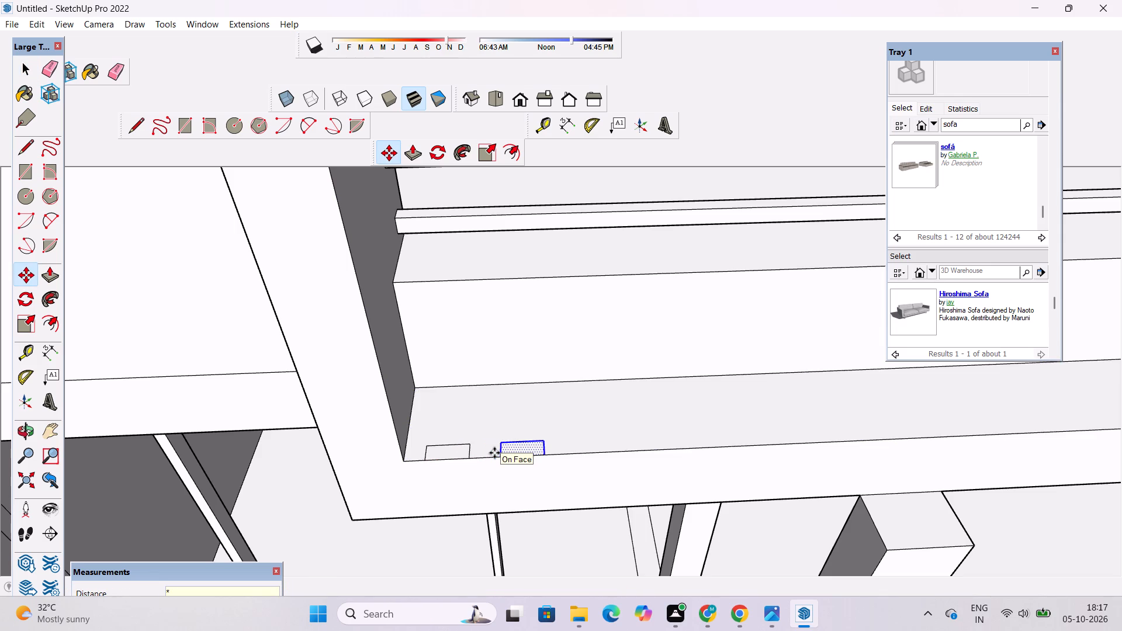
key("8")
key("Return")
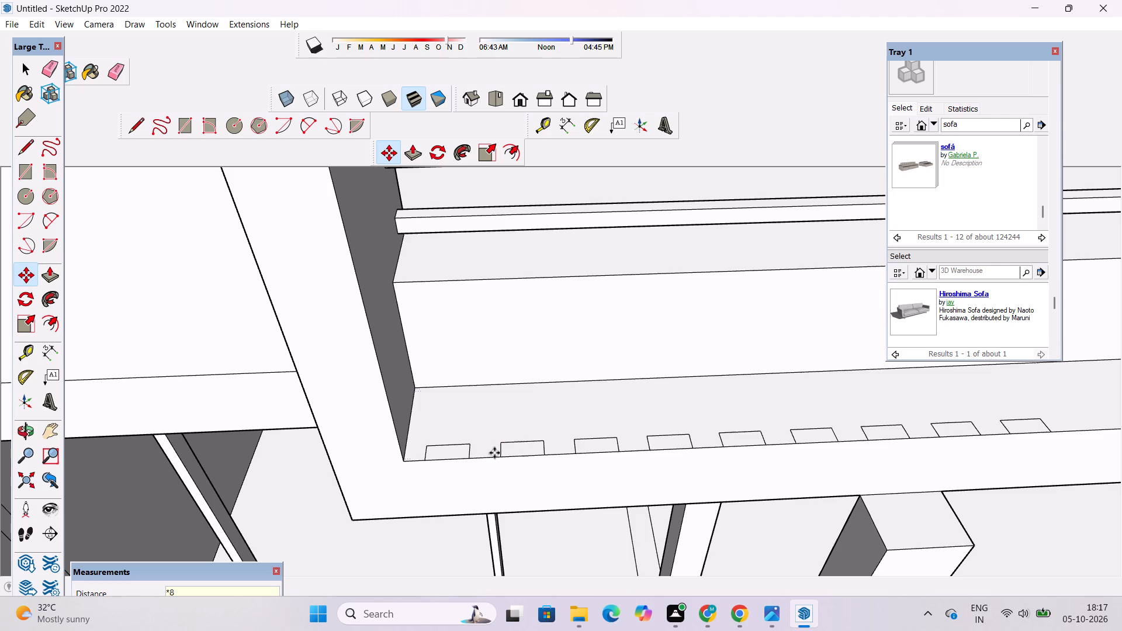
scroll(489, 455, "down", 14)
key("o")
left_click_drag(593, 481, 585, 393)
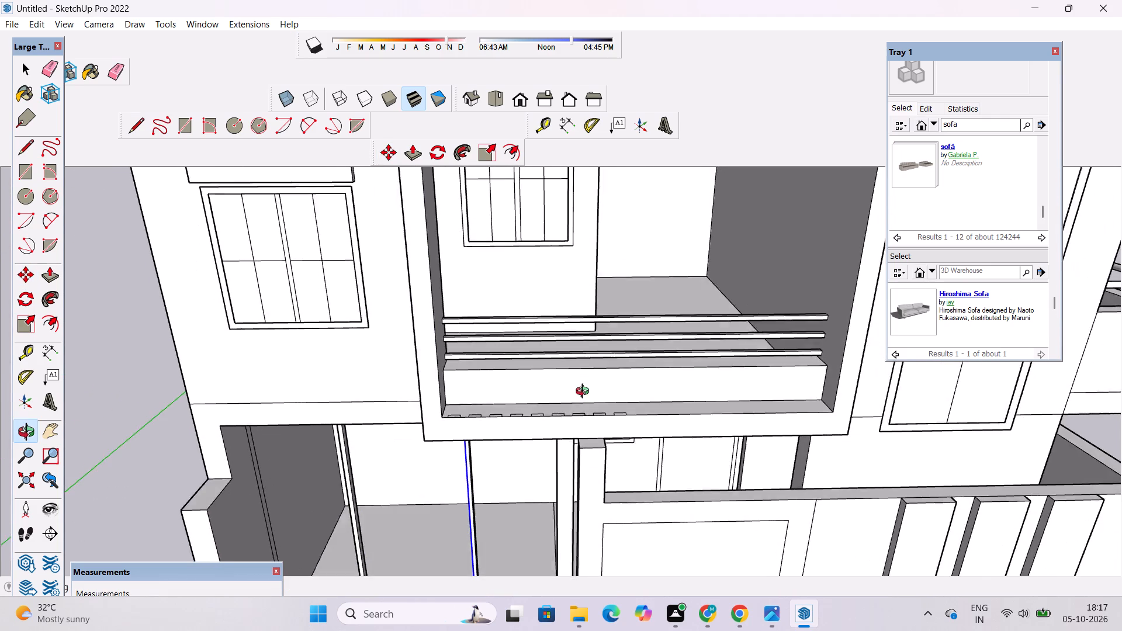
left_click_drag(585, 393, 585, 390)
scroll(569, 435, "down", 6)
key("space")
left_click(249, 476)
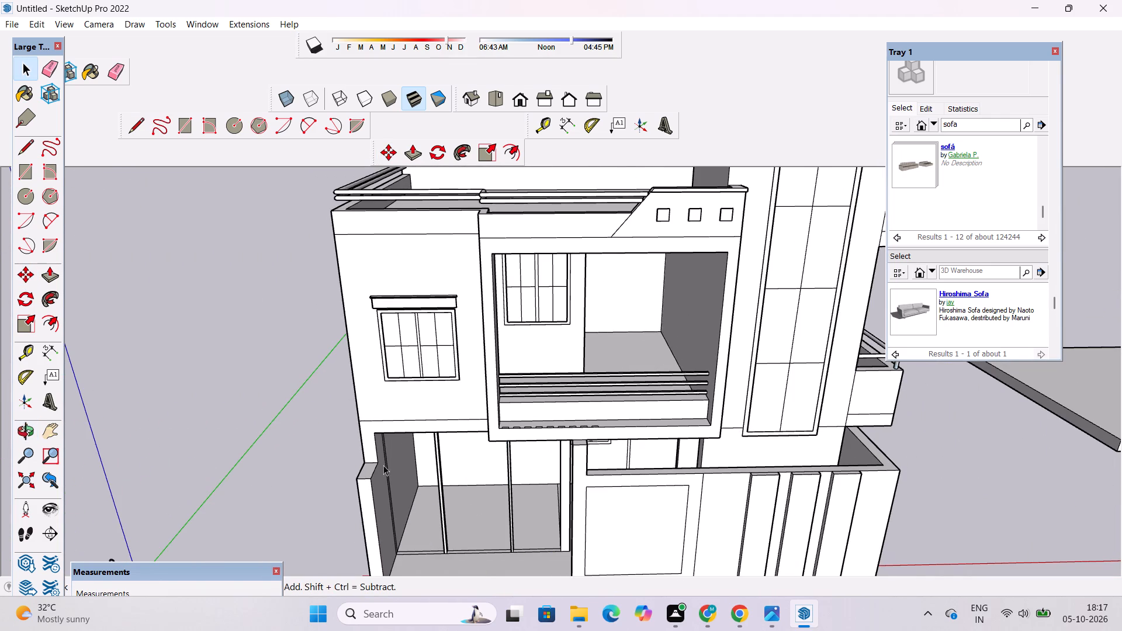
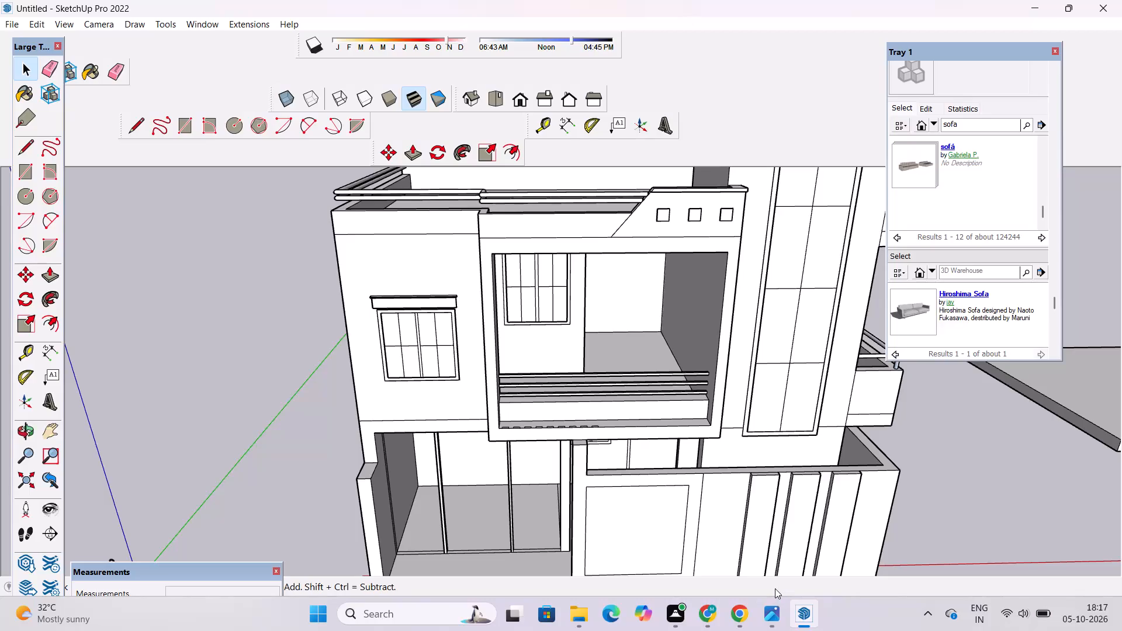
Push/Pull the first small rectangle at the left end of the upper balcony ledge up 25' to the opening's top edge.
scroll(774, 584, "down", 3)
scroll(546, 363, "down", 4)
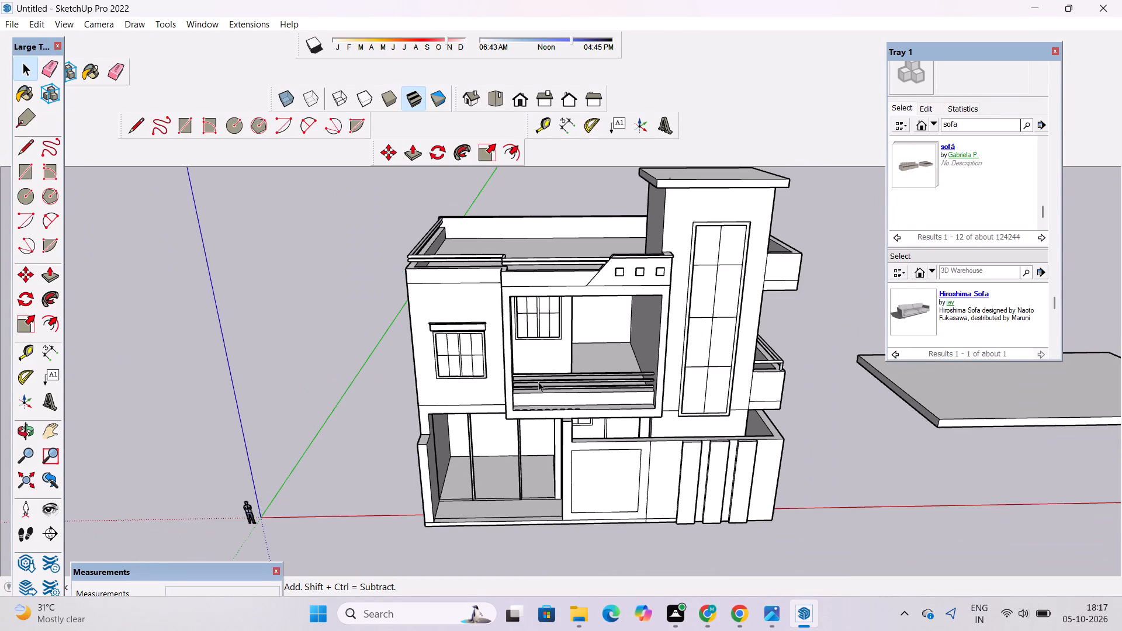
key("o")
scroll(587, 438, "up", 4)
double_click(585, 424, "shift")
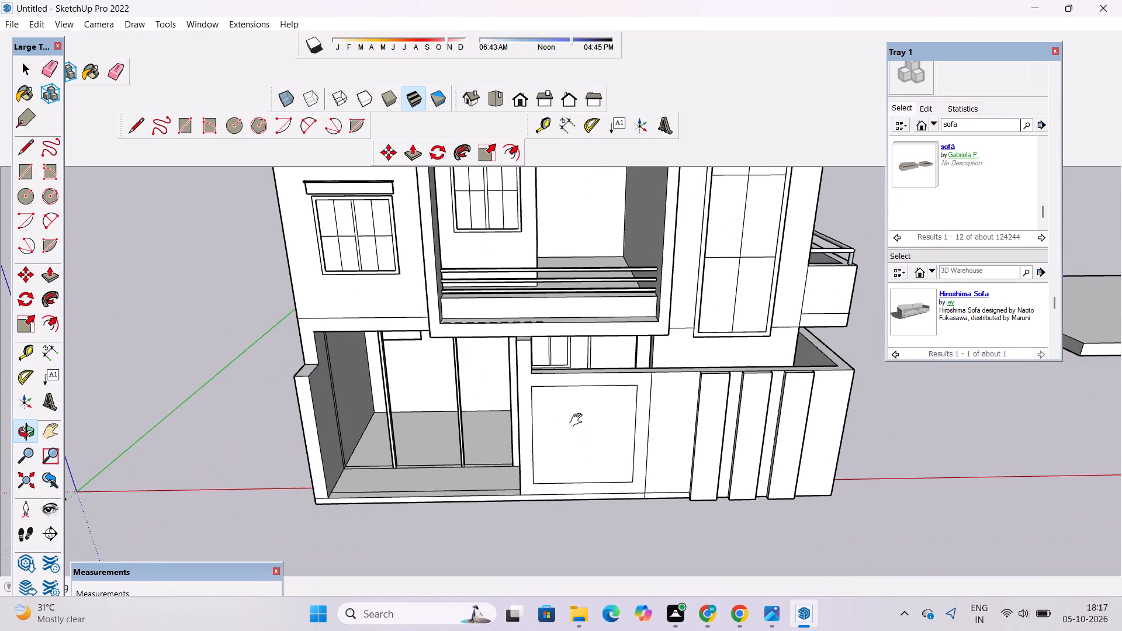
left_click_drag(577, 419, 573, 439)
scroll(569, 421, "down", 1)
left_click_drag(570, 414, 569, 461)
scroll(531, 353, "up", 5)
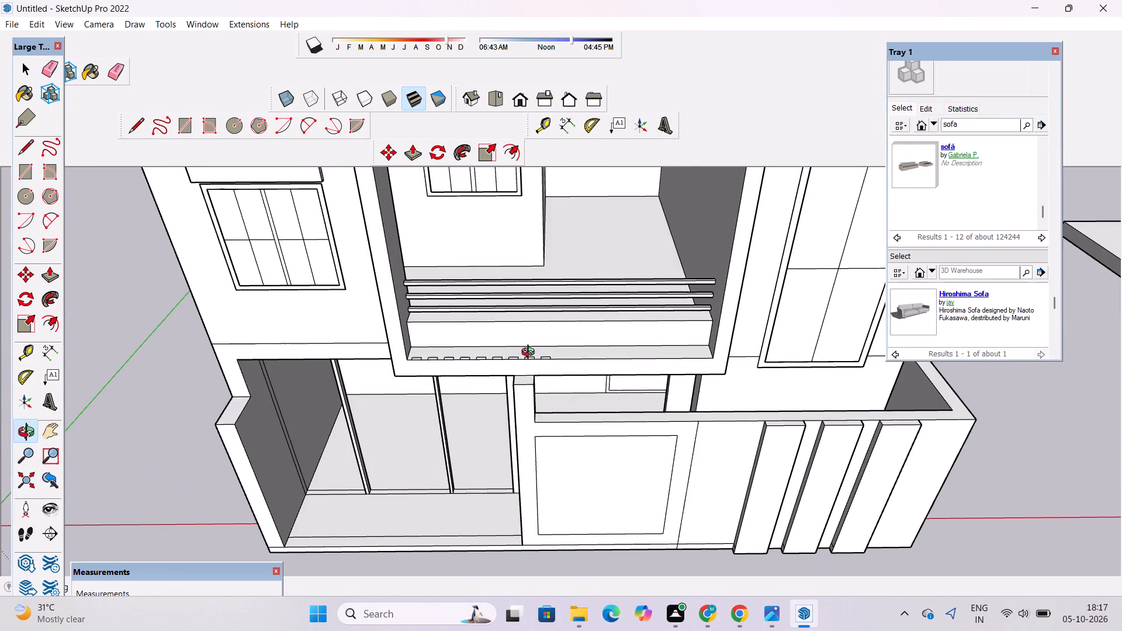
left_click_drag(508, 363, 572, 487, "shift")
scroll(533, 448, "down", 3, "shift")
left_click_drag(526, 456, 514, 497, "shift")
left_click_drag(506, 530, 515, 498)
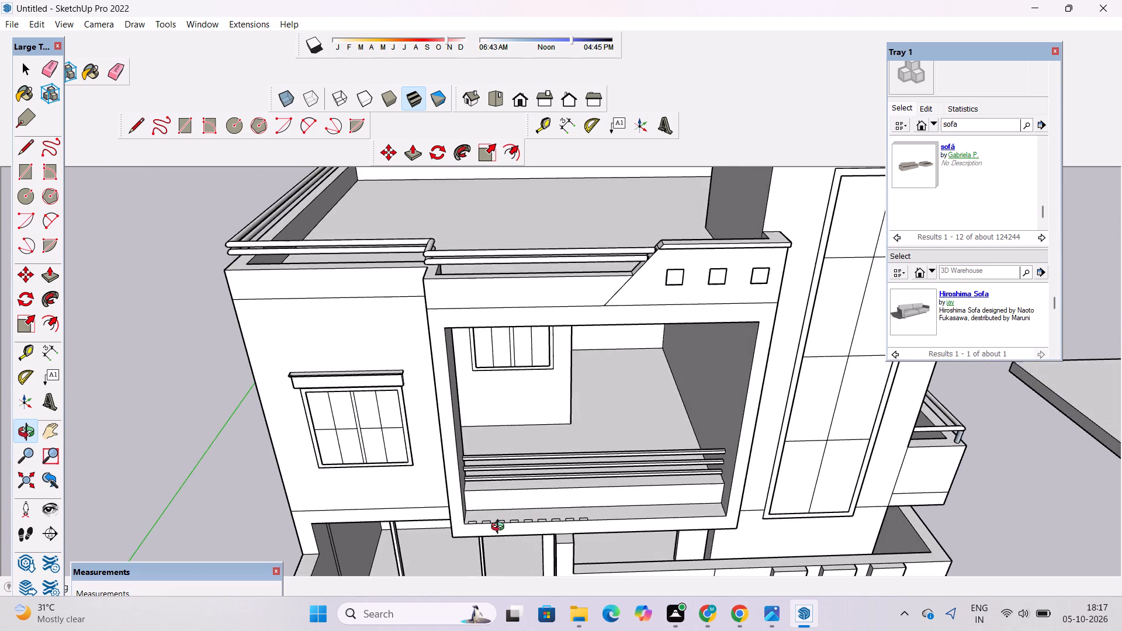
scroll(500, 530, "up", 4)
left_click_drag(499, 532, 504, 508, "shift")
scroll(504, 505, "up", 6)
key("p")
scroll(418, 477, "up", 5)
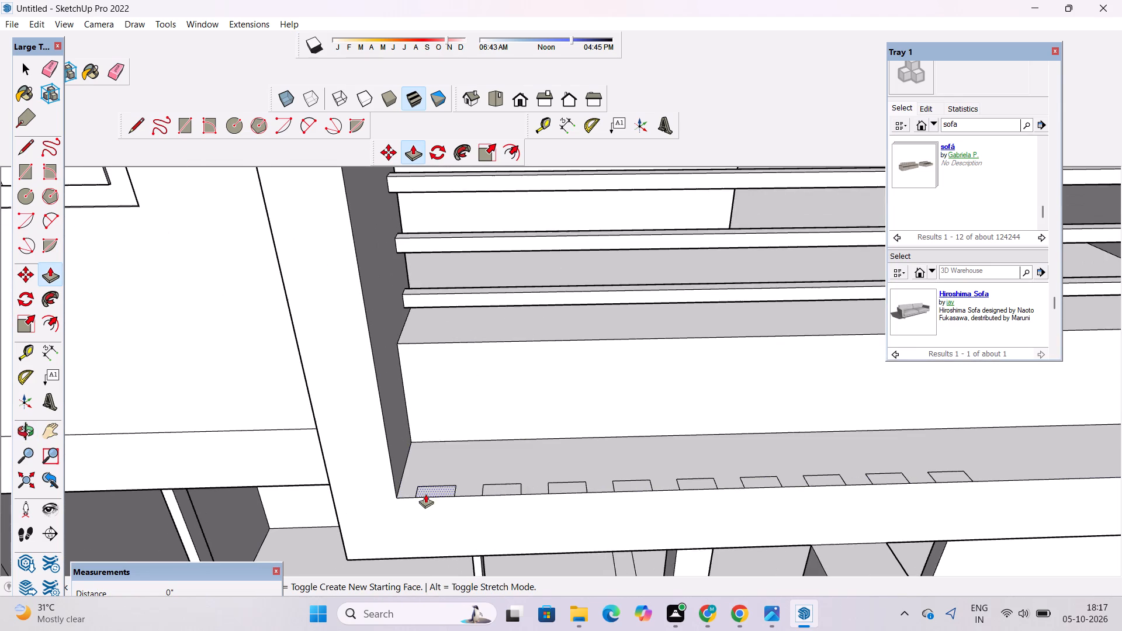
left_click(435, 487)
scroll(439, 462, "down", 11)
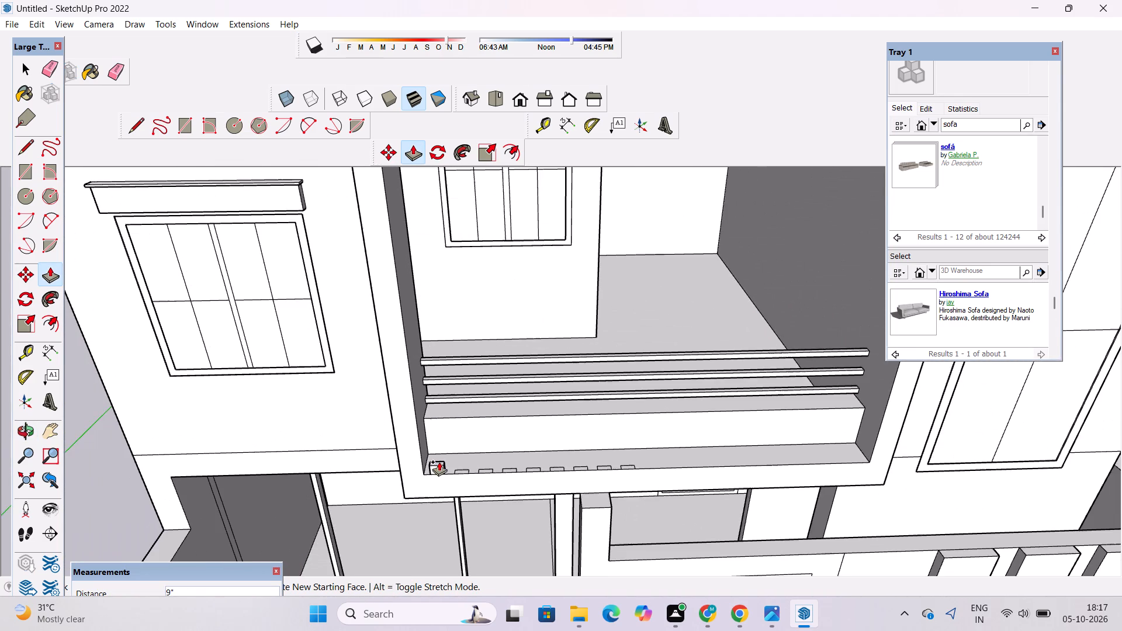
scroll(439, 462, "down", 7)
scroll(427, 290, "up", 1)
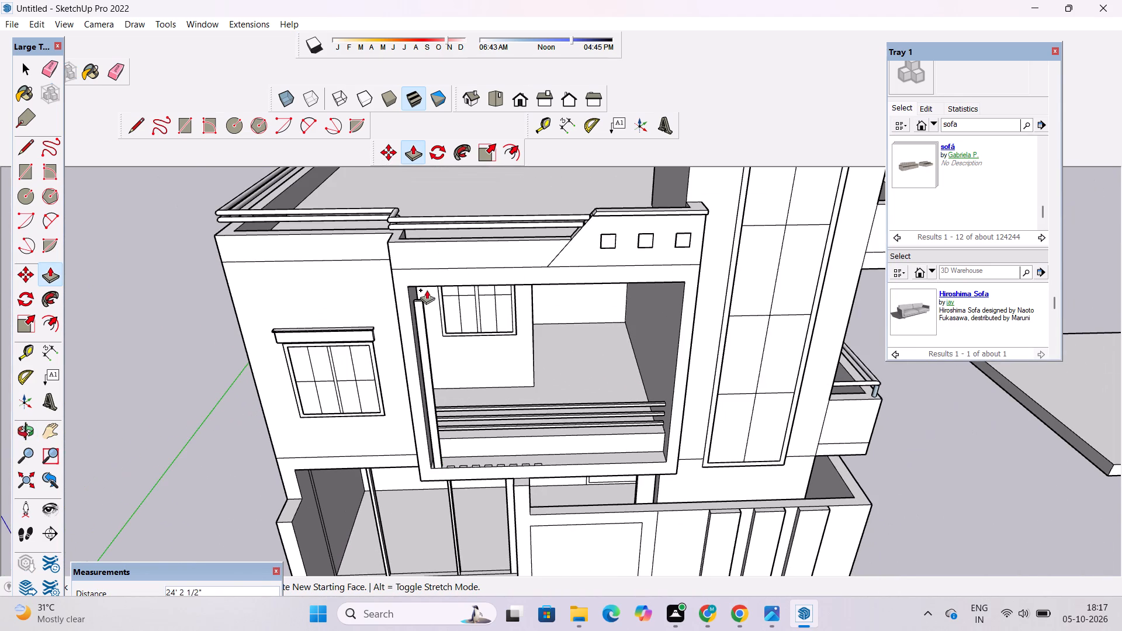
scroll(427, 290, "up", 7)
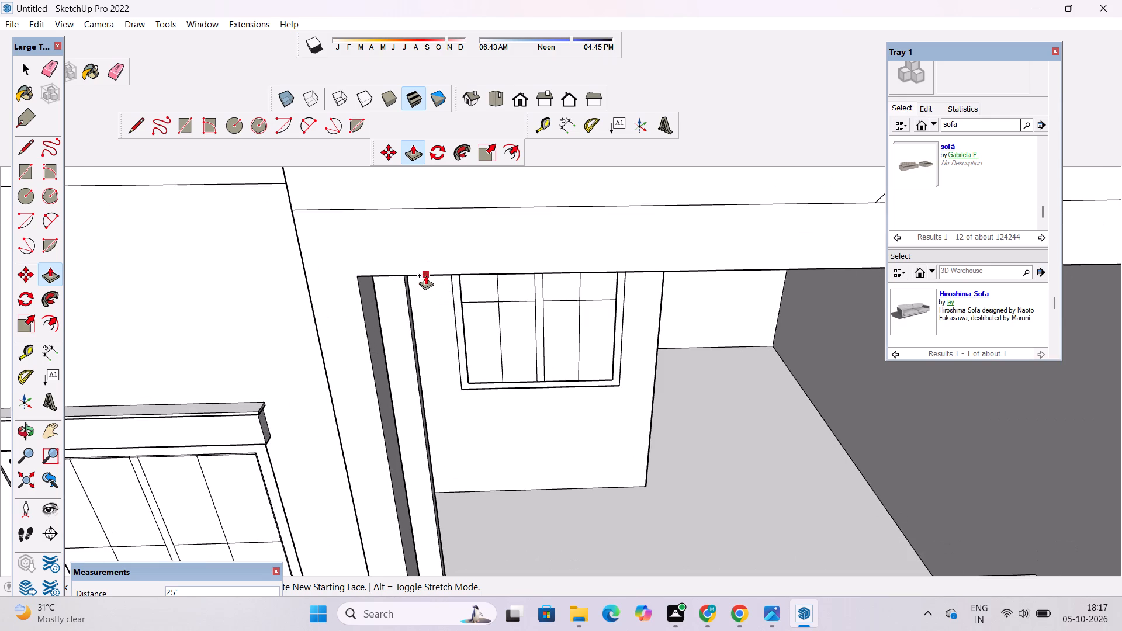
left_click(424, 275)
Extrude the second and third ledge rectangles 25' up to the balcony opening's top edge as vertical slats.
scroll(378, 257, "down", 5)
scroll(368, 380, "down", 5)
scroll(444, 545, "up", 3)
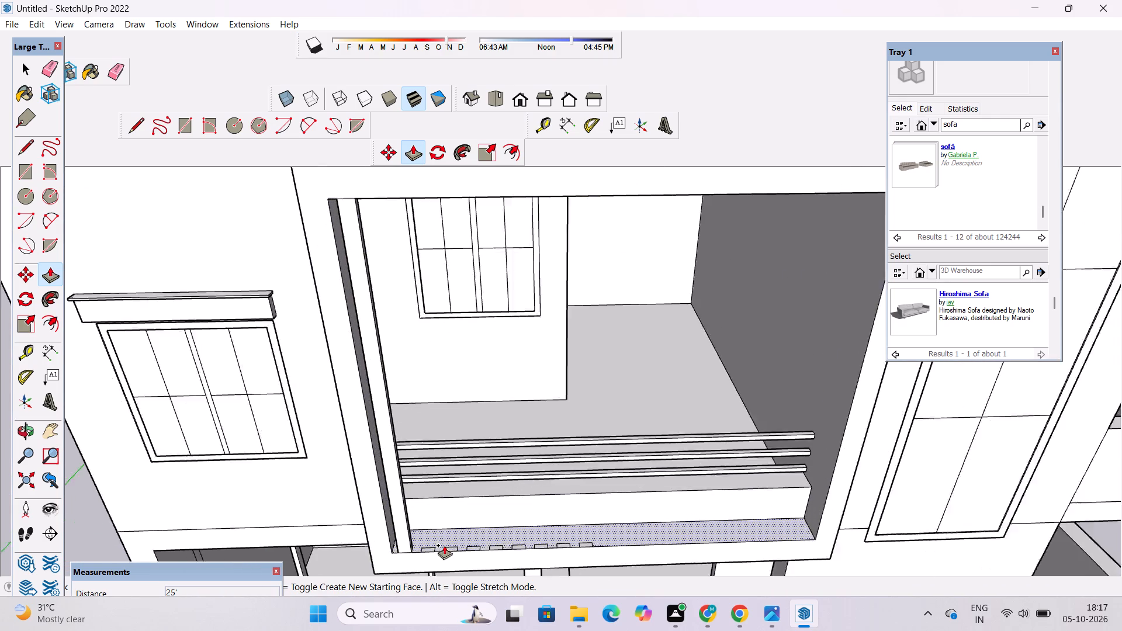
scroll(444, 545, "up", 6)
left_click(417, 554)
scroll(420, 526, "down", 10)
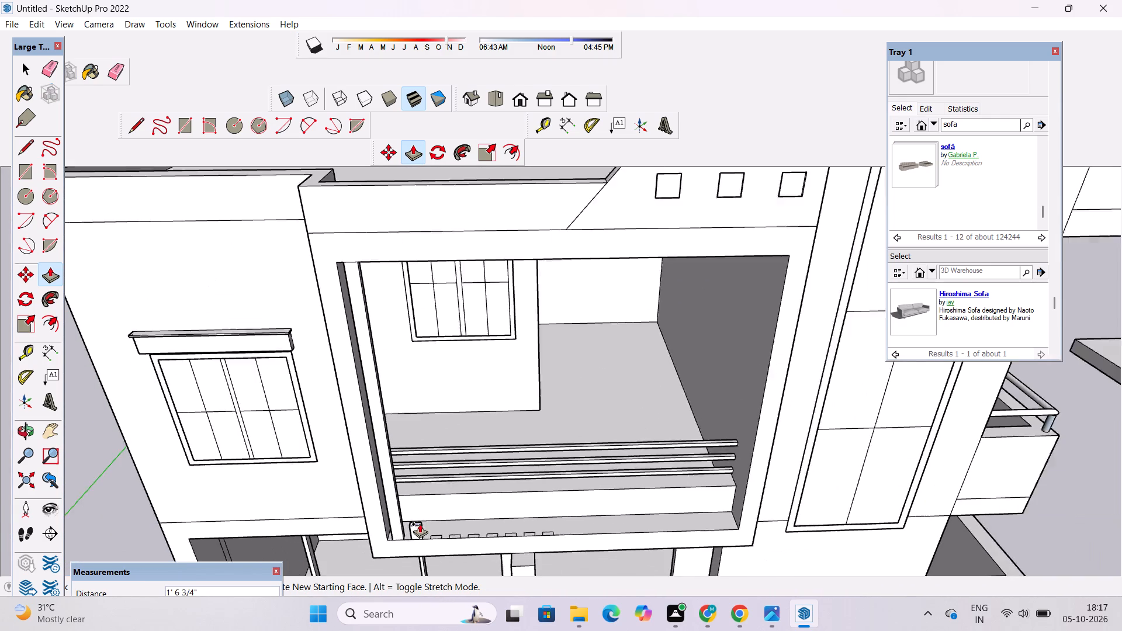
left_click(398, 290)
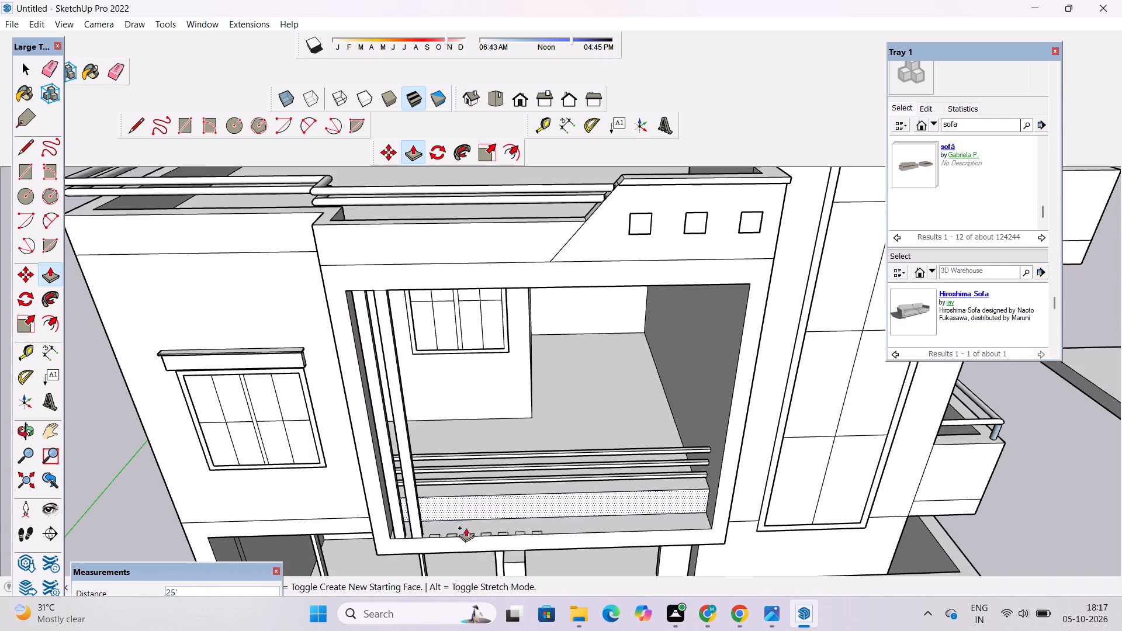
scroll(447, 533, "up", 9)
left_click(434, 538)
scroll(433, 511, "down", 5)
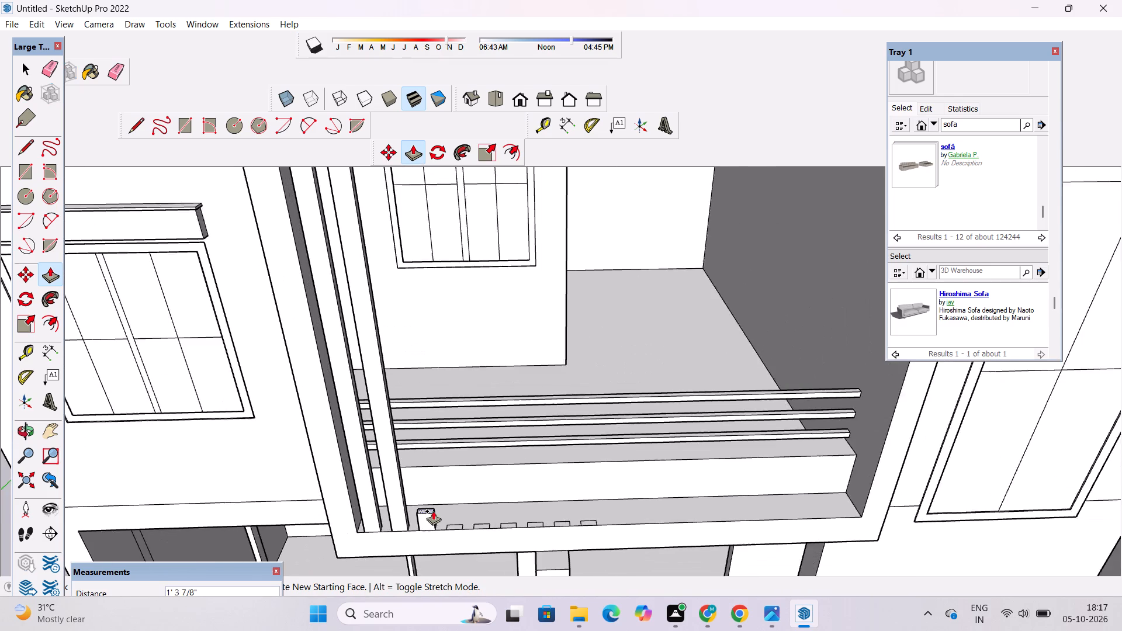
scroll(433, 511, "down", 3)
scroll(423, 424, "down", 5)
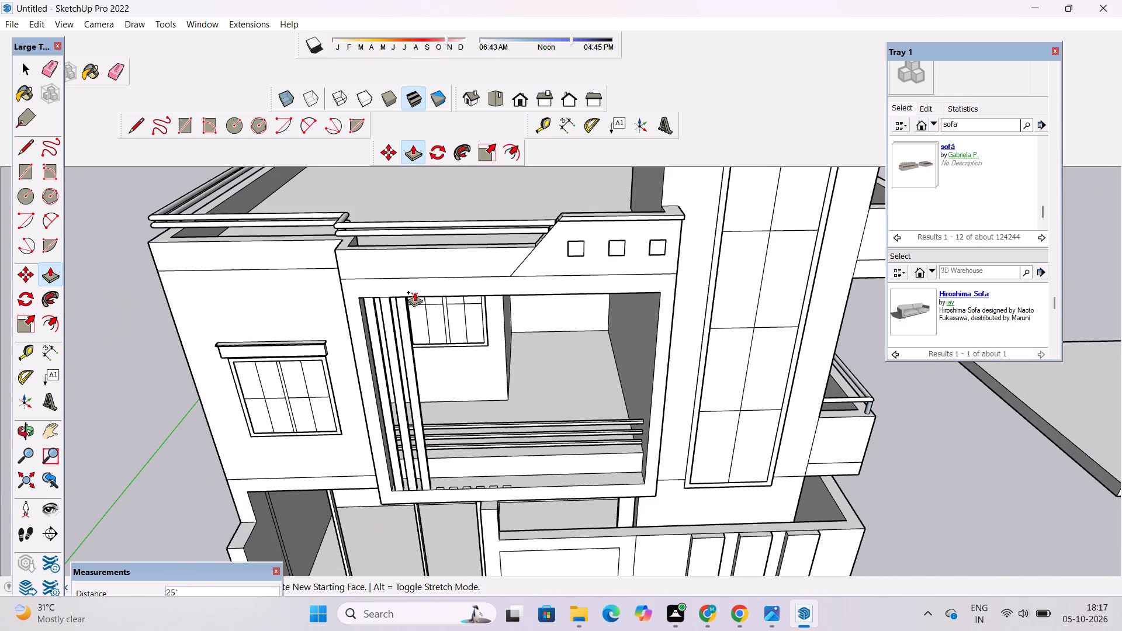
left_click(413, 295)
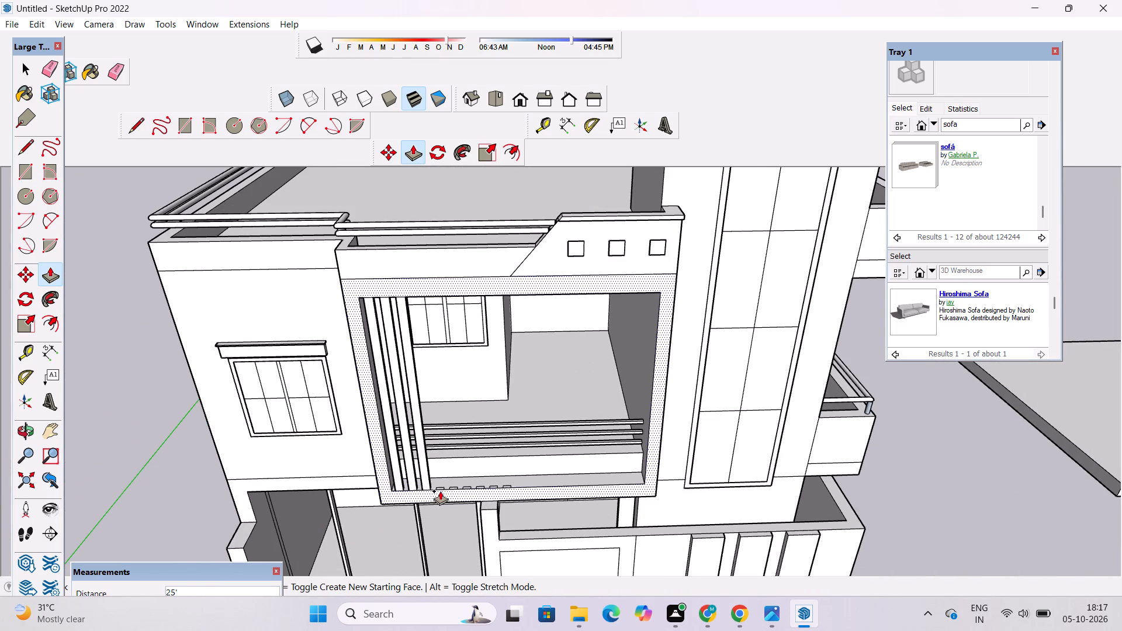
Extrude the fourth and fifth ledge rectangles 25' up to the top edge of the balcony opening.
scroll(440, 487, "up", 9)
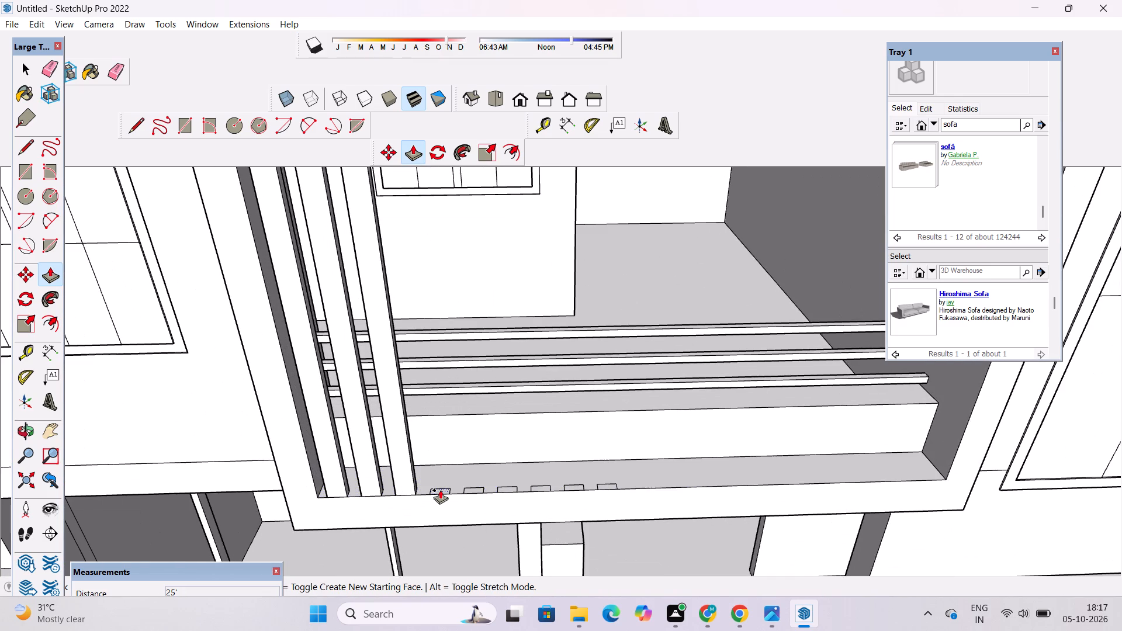
left_click(440, 490)
scroll(440, 490, "down", 12)
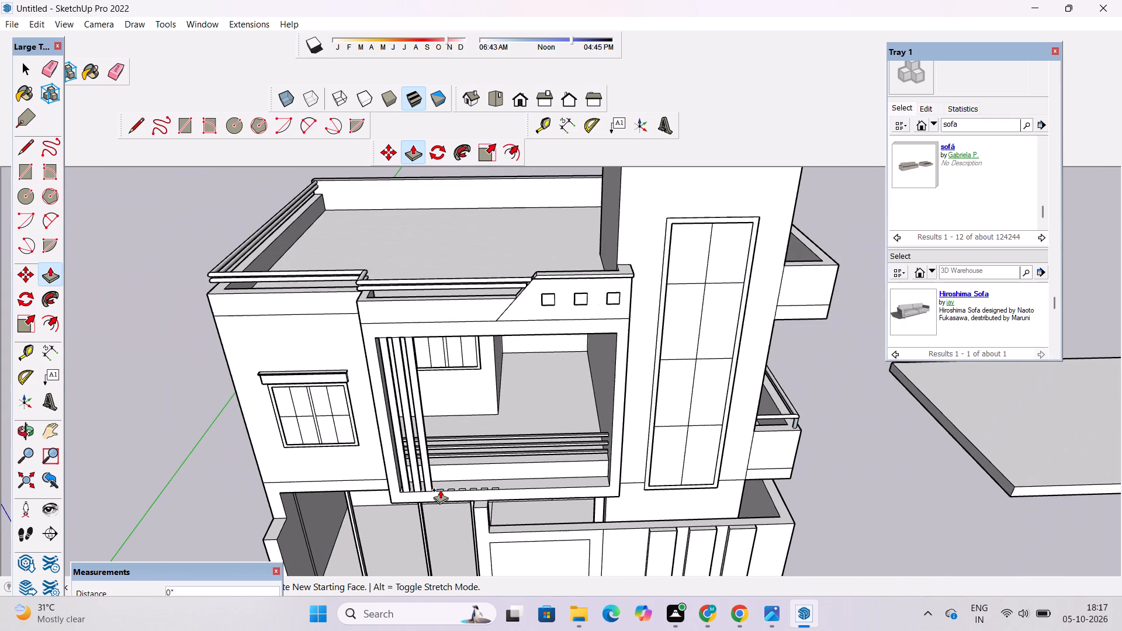
left_click(432, 341)
scroll(460, 501, "up", 8)
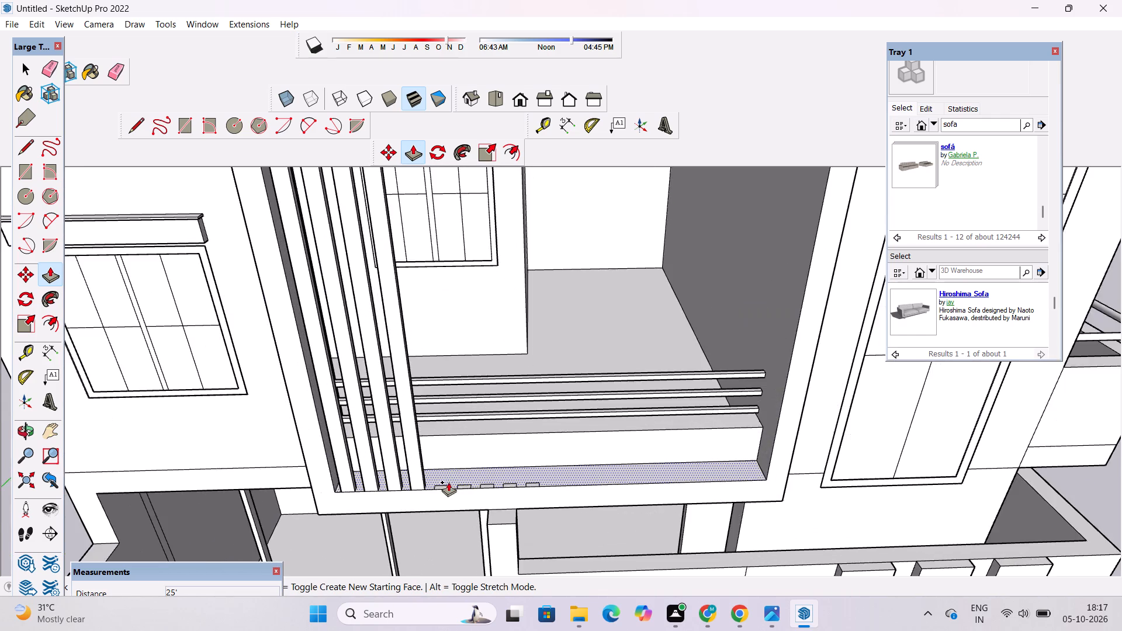
scroll(448, 482, "up", 8)
left_click(440, 493)
scroll(440, 493, "down", 12)
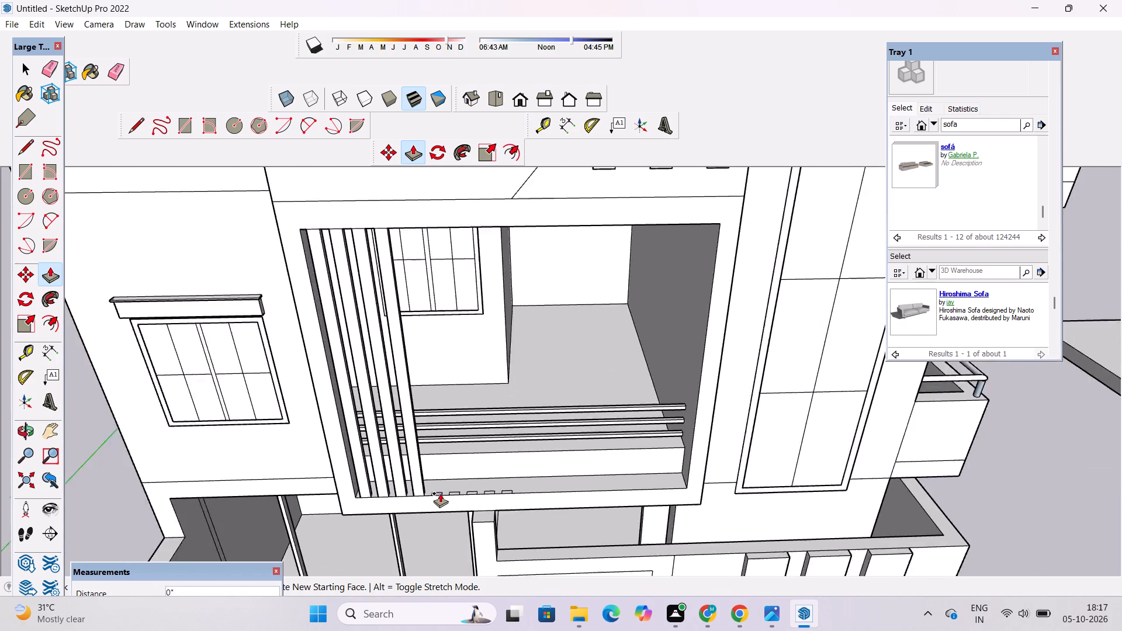
scroll(440, 493, "down", 4)
left_click(425, 304)
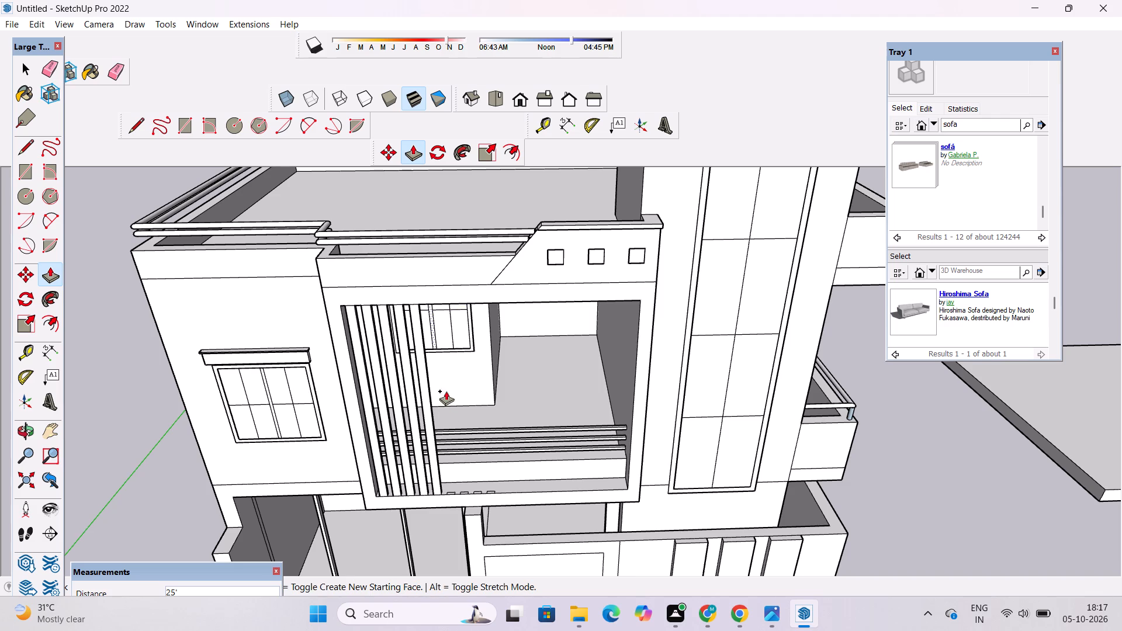
Extrude the sixth and seventh ledge rectangles 25' up to the top edge of the balcony opening.
scroll(451, 483, "up", 19)
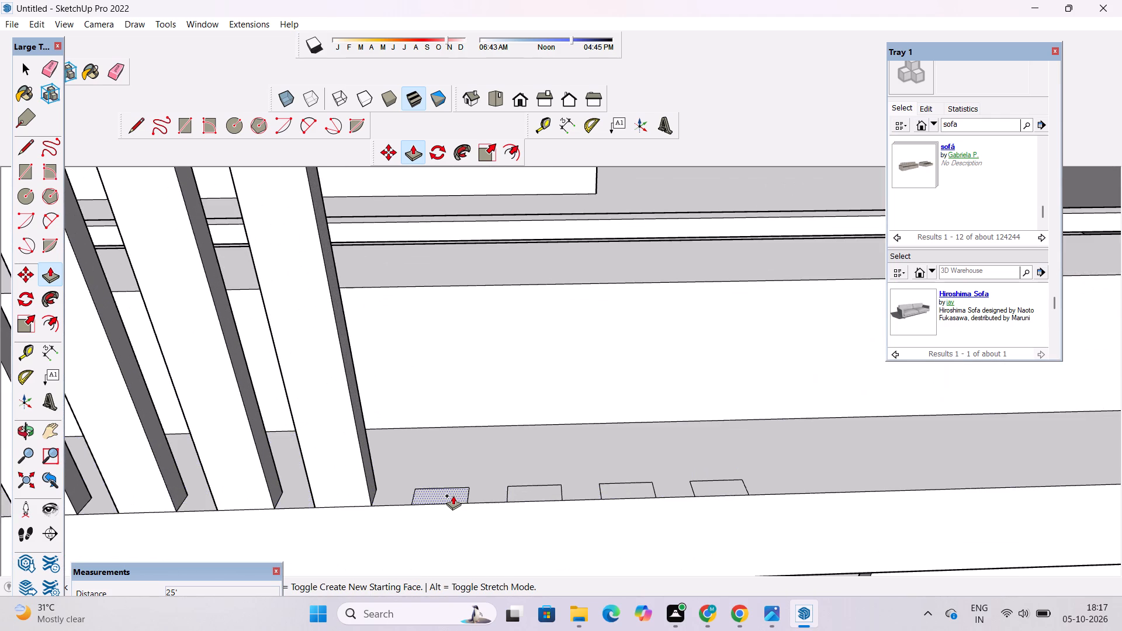
left_click(453, 497)
scroll(453, 497, "down", 20)
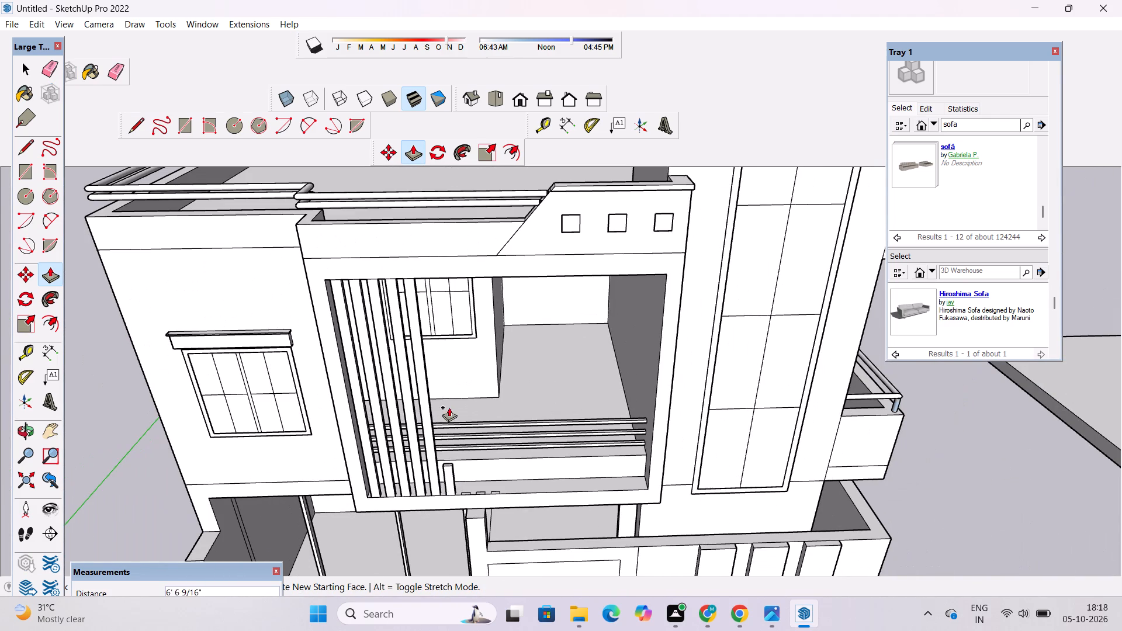
scroll(441, 298, "up", 4)
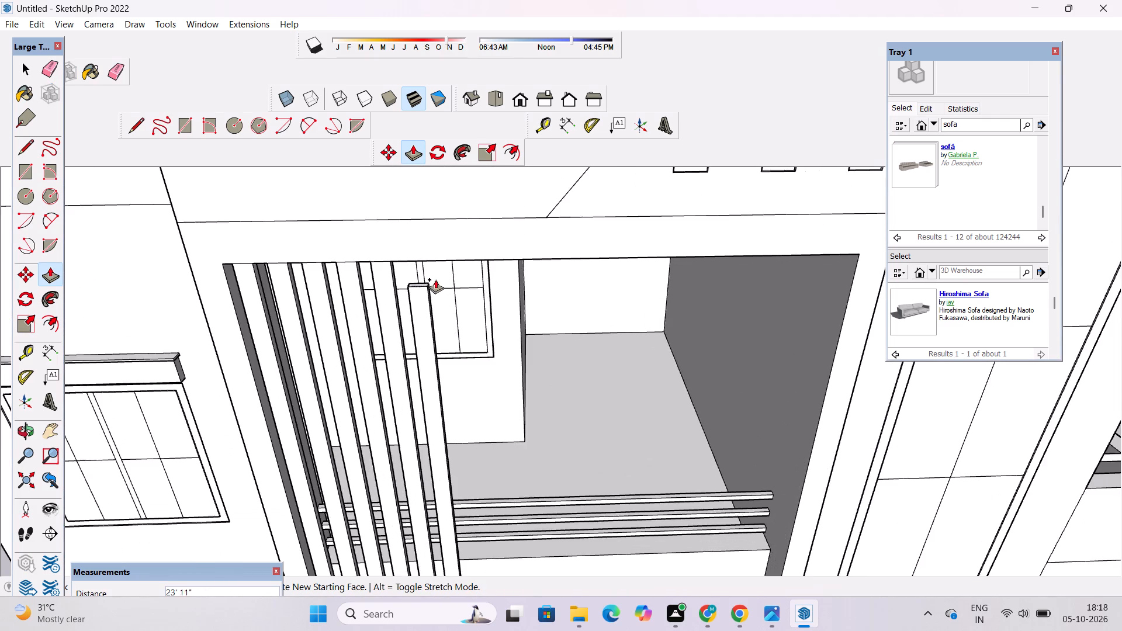
scroll(435, 279, "up", 2)
left_click(432, 255)
scroll(429, 258, "down", 6)
scroll(431, 321, "down", 3)
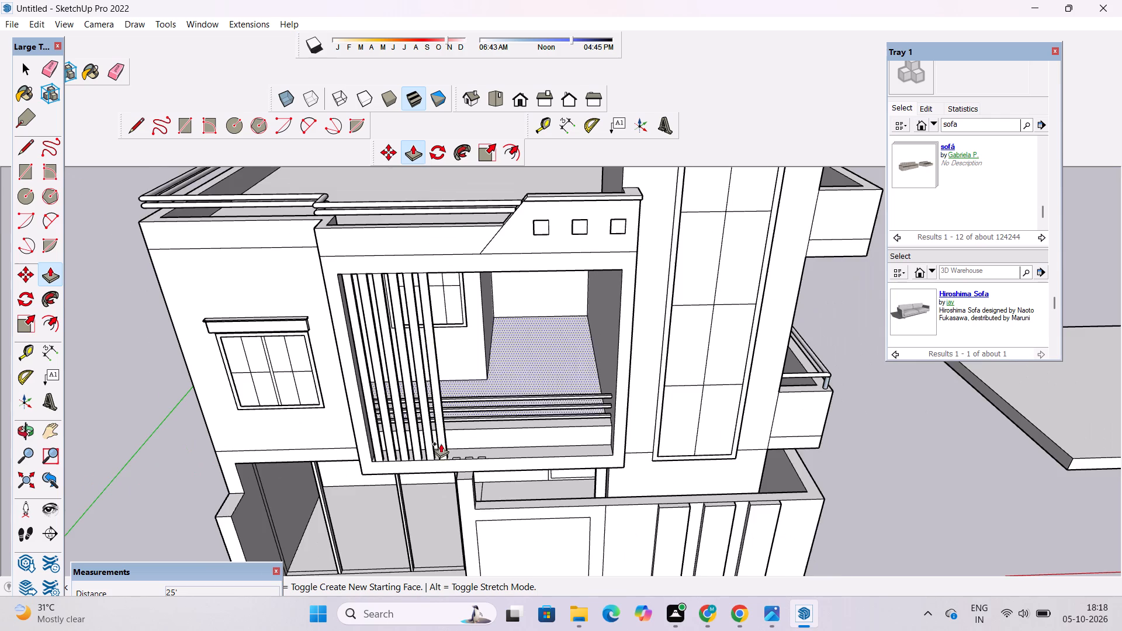
scroll(441, 443, "up", 13)
scroll(490, 443, "up", 8)
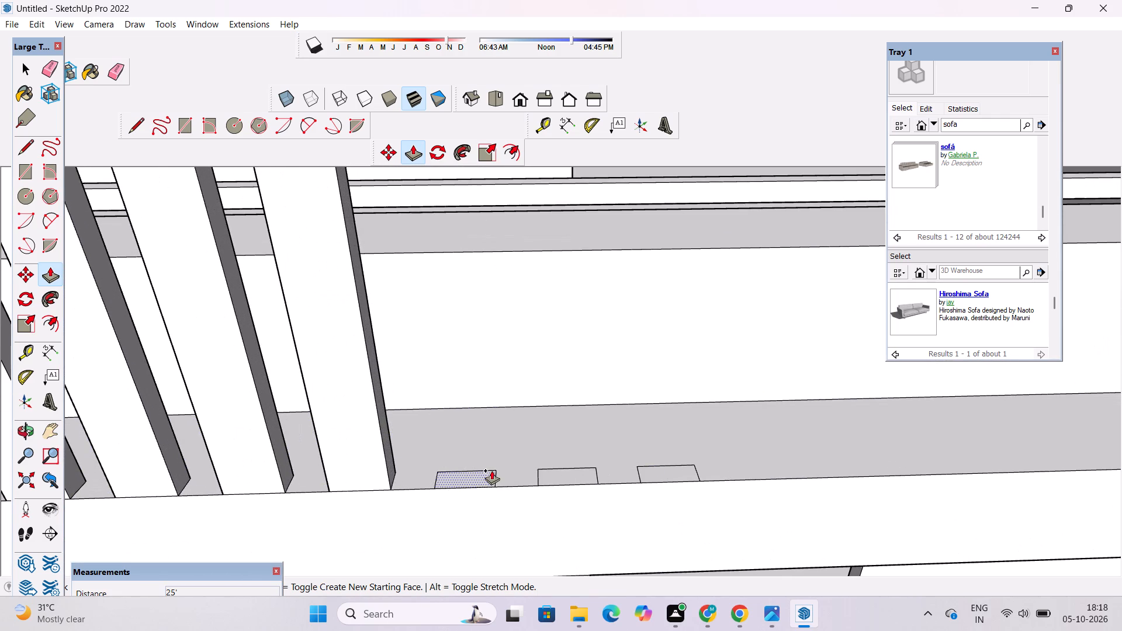
left_click(486, 481)
scroll(485, 475, "down", 19)
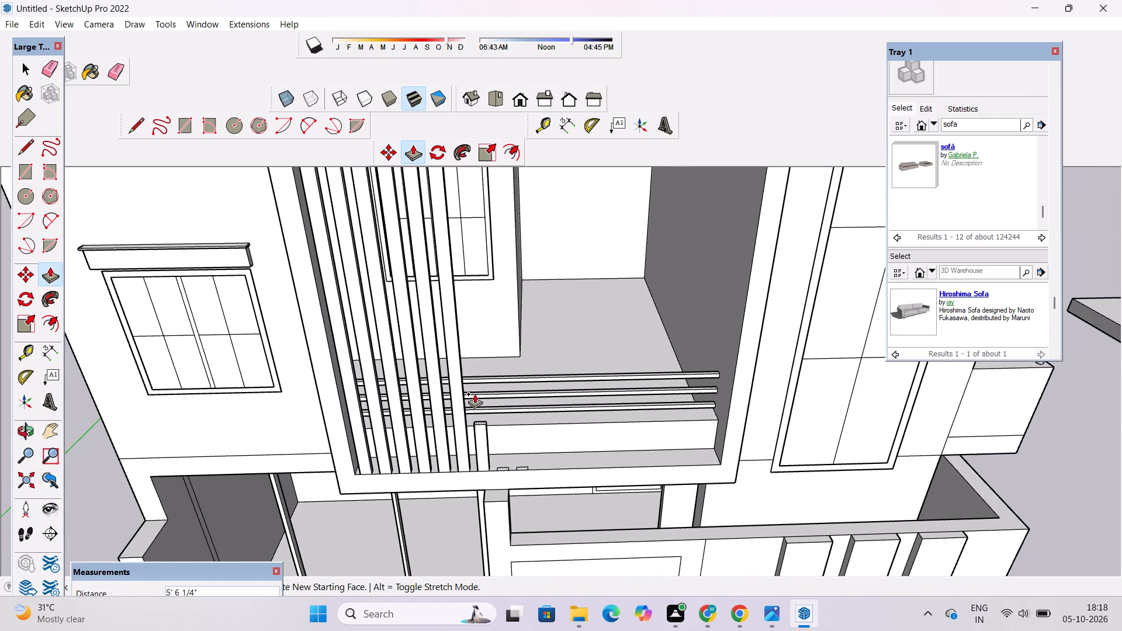
scroll(471, 373, "down", 4)
left_click(478, 220)
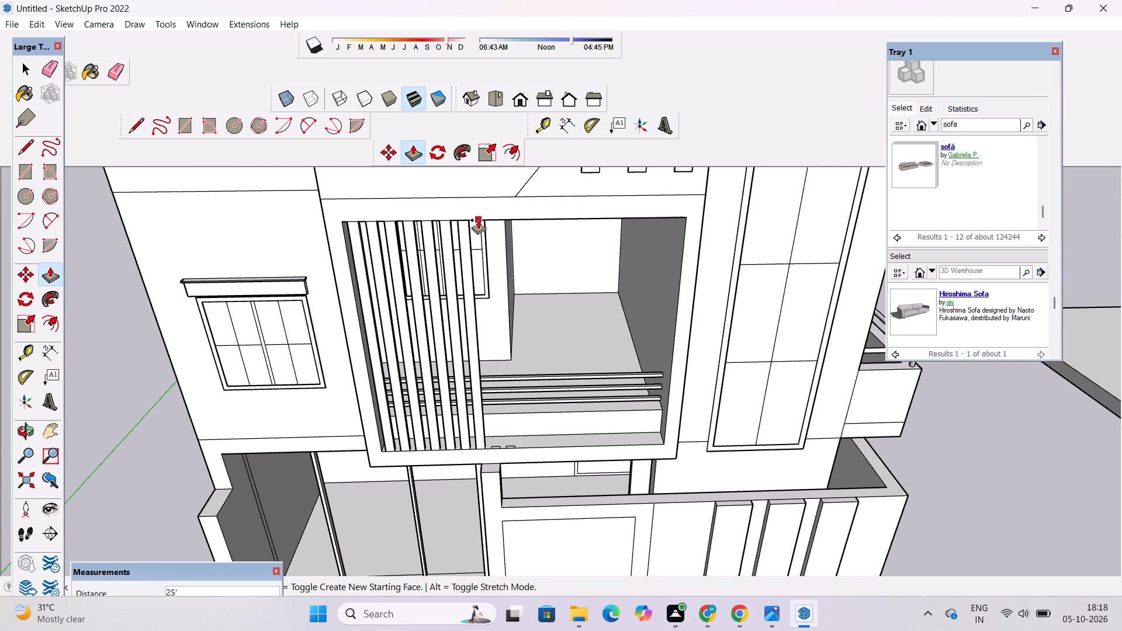
Extrude the last two ledge rectangles 25' up to the opening's top edge, completing the row of nine vertical slats.
scroll(507, 452, "up", 13)
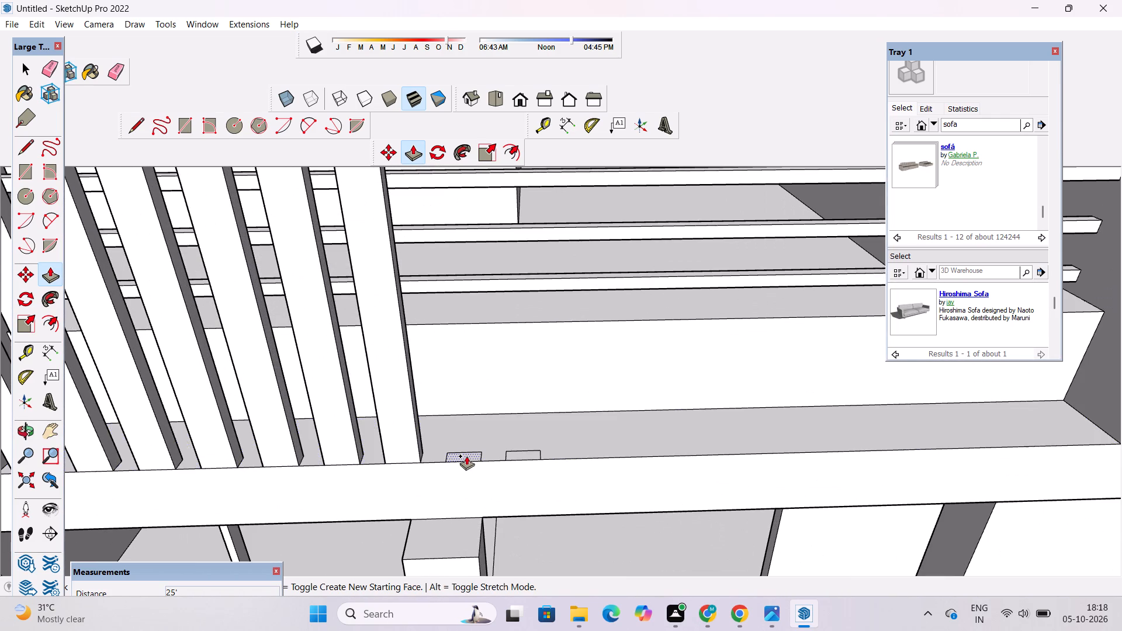
left_click(466, 456)
scroll(466, 456, "down", 12)
scroll(455, 360, "down", 5)
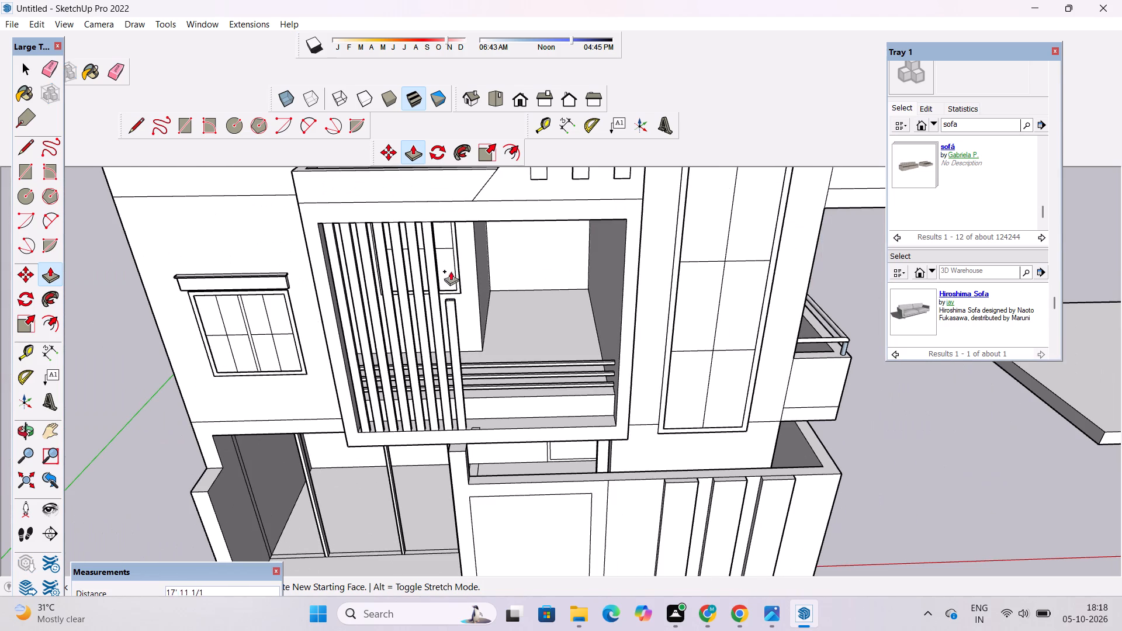
left_click(453, 220)
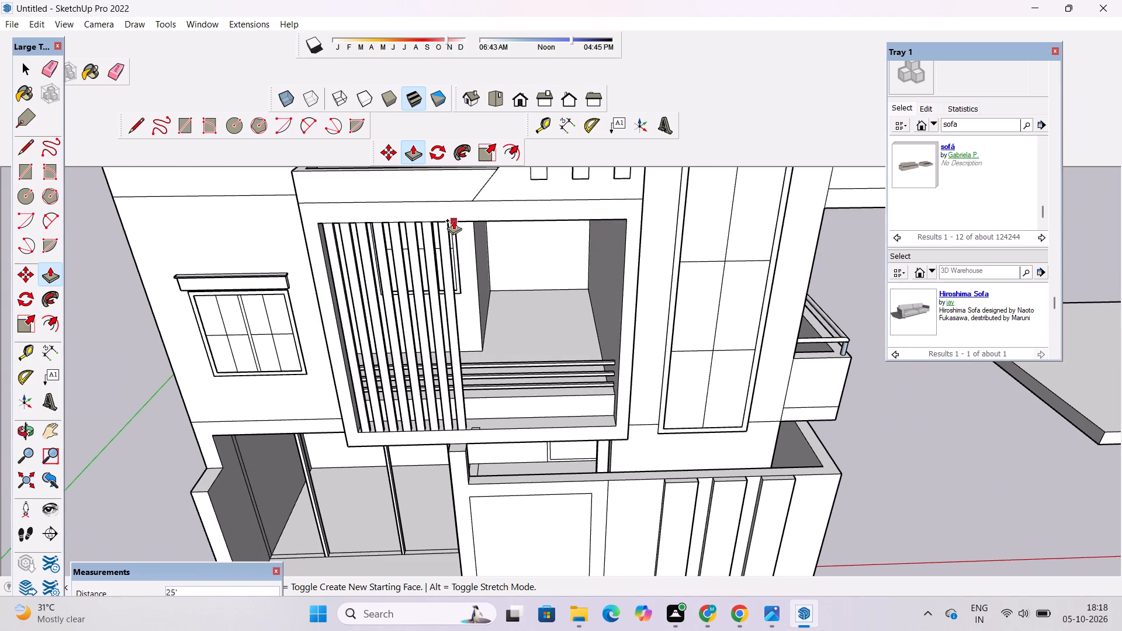
scroll(471, 416, "up", 4)
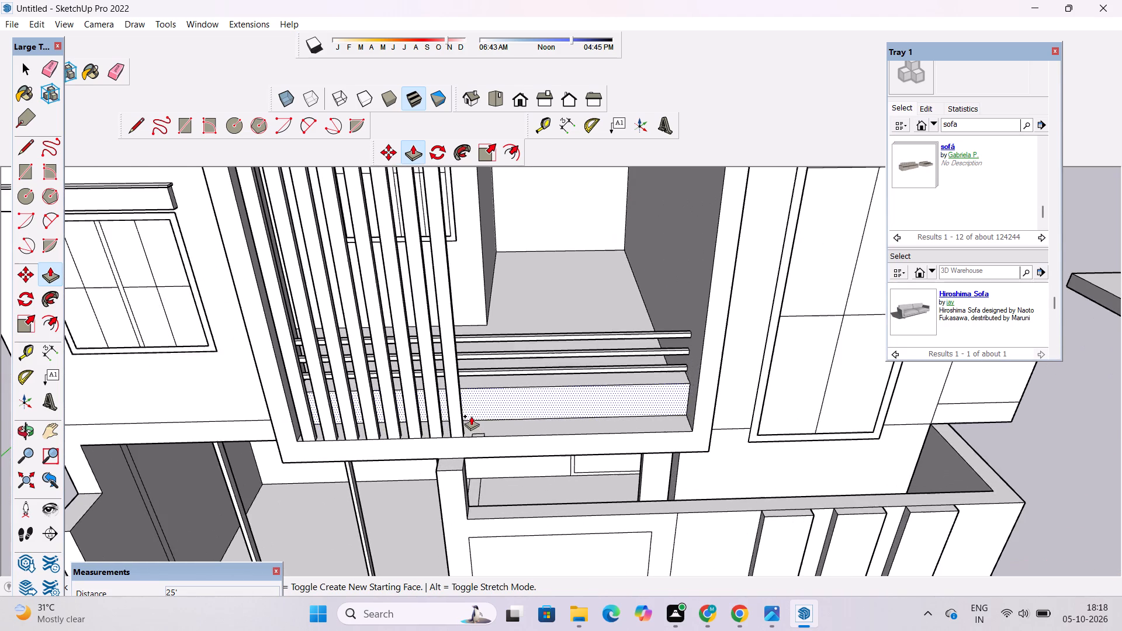
scroll(471, 431, "up", 9)
left_click(488, 439)
scroll(488, 439, "down", 2)
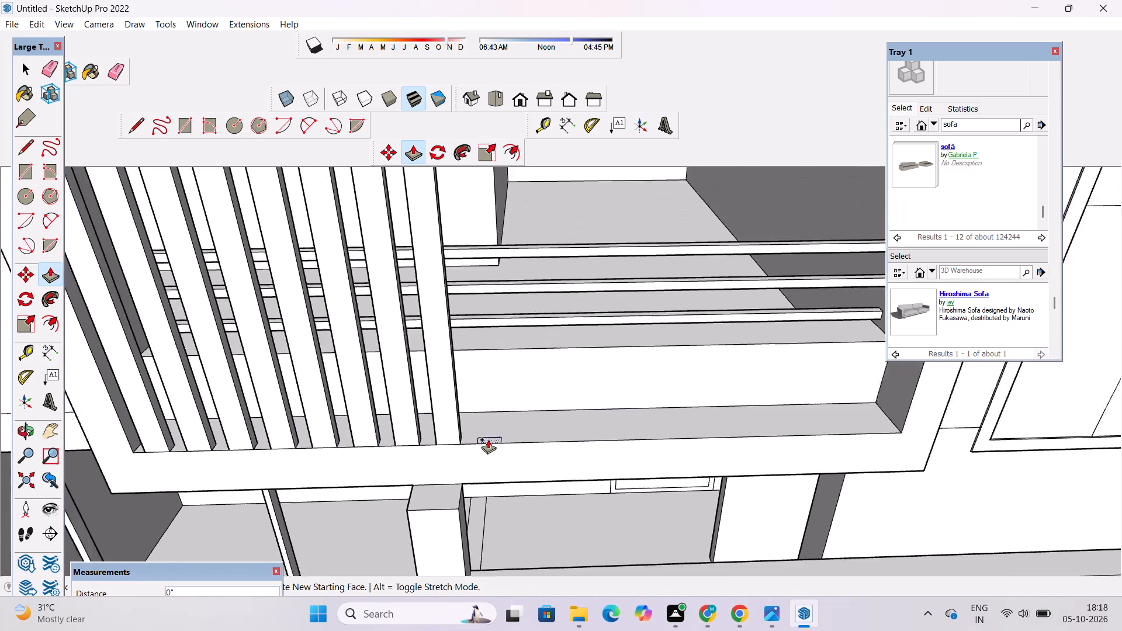
scroll(488, 439, "down", 16)
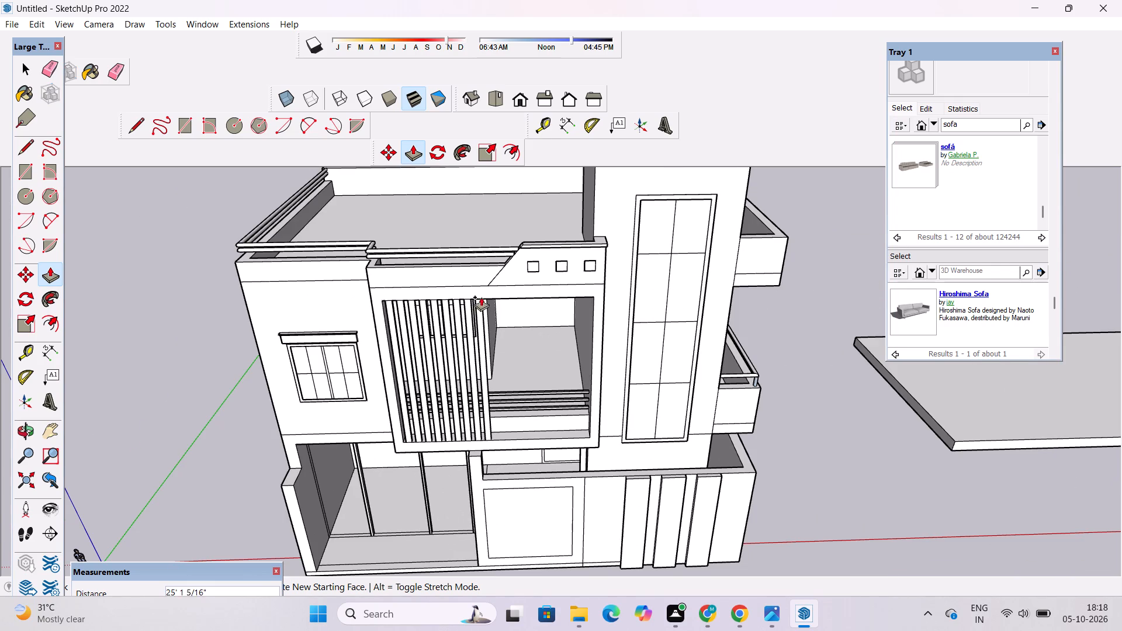
left_click(490, 297)
Examine the front facade and the balcony's vertical slats from different angles and distances.
key("o")
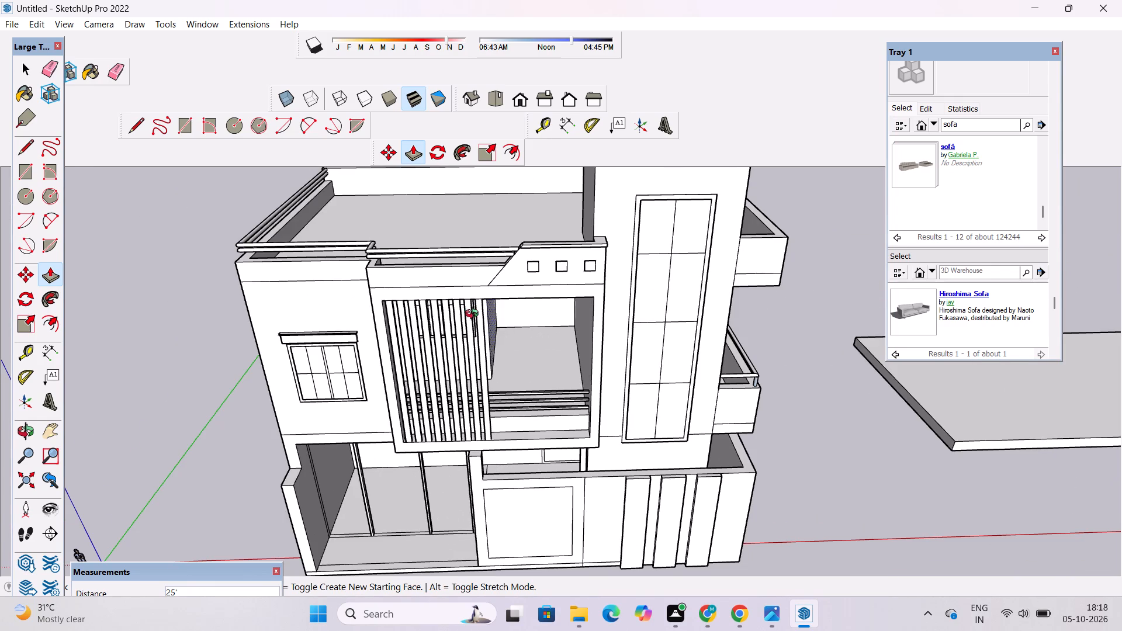
scroll(475, 315, "down", 6)
left_click_drag(505, 445, 505, 301)
left_click_drag(525, 408, 515, 353, "shift")
left_click_drag(515, 353, 535, 439)
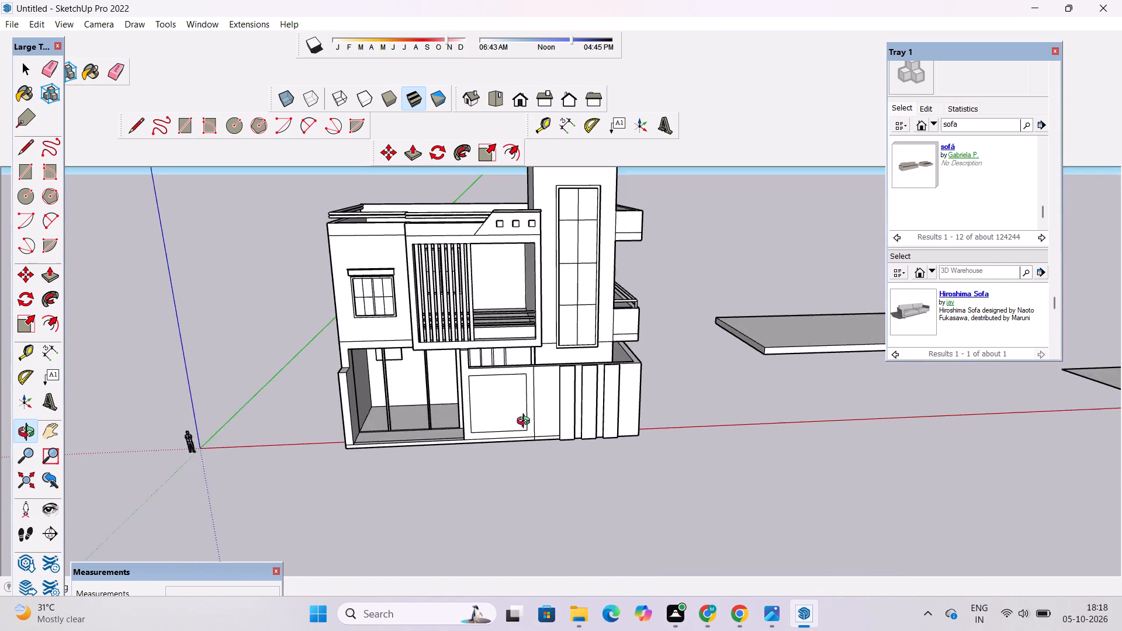
scroll(452, 286, "up", 7)
left_click_drag(495, 380, 450, 334)
scroll(450, 332, "down", 4)
left_click_drag(451, 332, 458, 351, "shift")
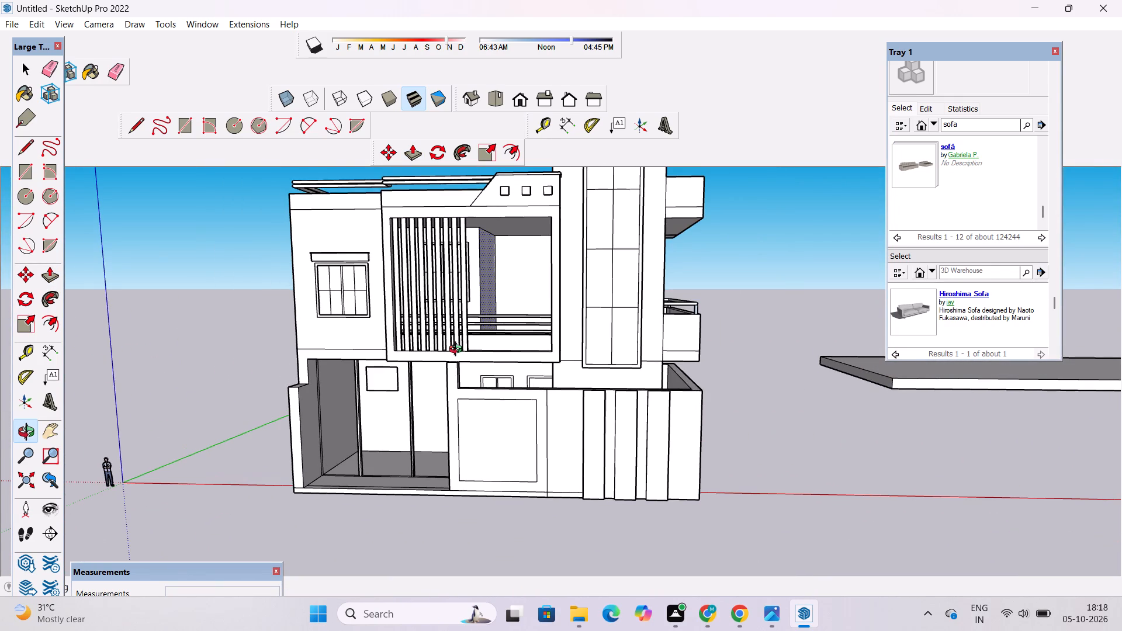
Undo the extrusions of the last three vertical slats in the upper balcony opening.
key("ctrl+z")
key("ctrl+z")
key("ctrl+z")
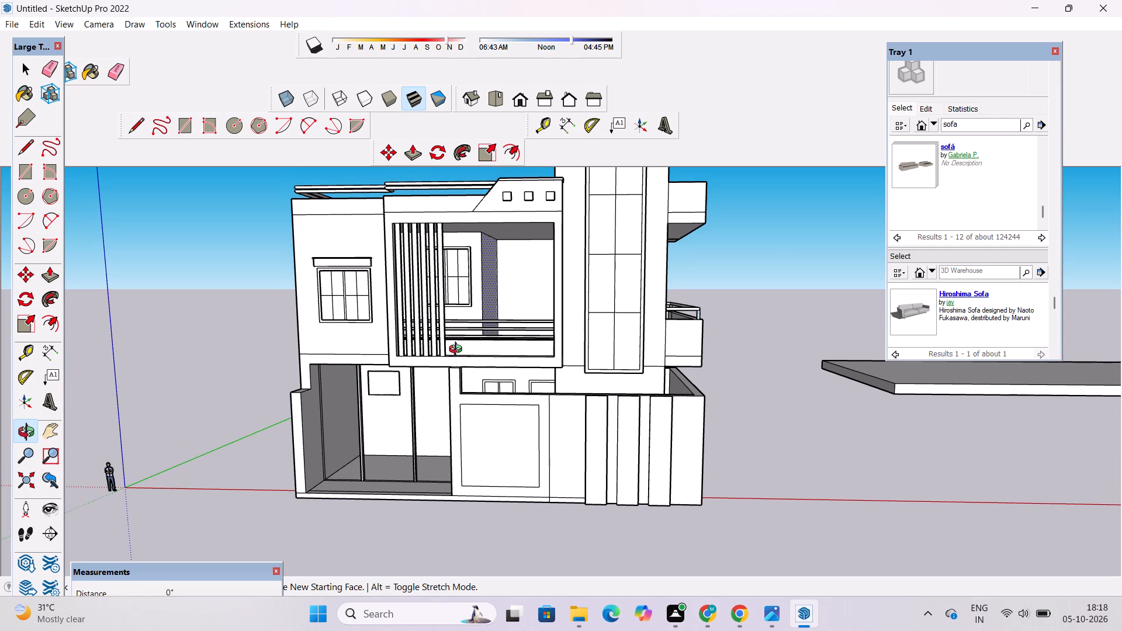
Erase the three unextruded slat rectangles remaining on the balcony ledge beside the last standing slat.
scroll(459, 351, "down", 4)
left_click_drag(477, 347, 483, 397)
scroll(460, 380, "up", 3)
left_click_drag(460, 379, 512, 377, "shift")
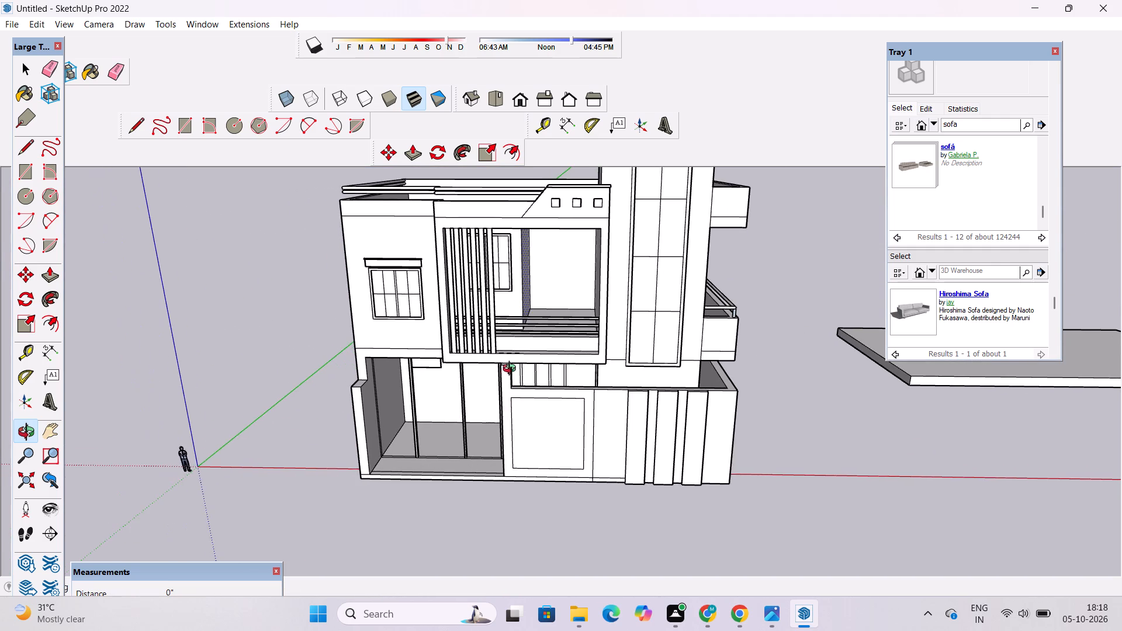
scroll(511, 367, "up", 3)
left_click_drag(511, 369, 512, 424)
scroll(507, 377, "up", 4)
left_click_drag(507, 377, 509, 384)
scroll(509, 384, "up", 4)
left_click_drag(508, 389, 508, 390)
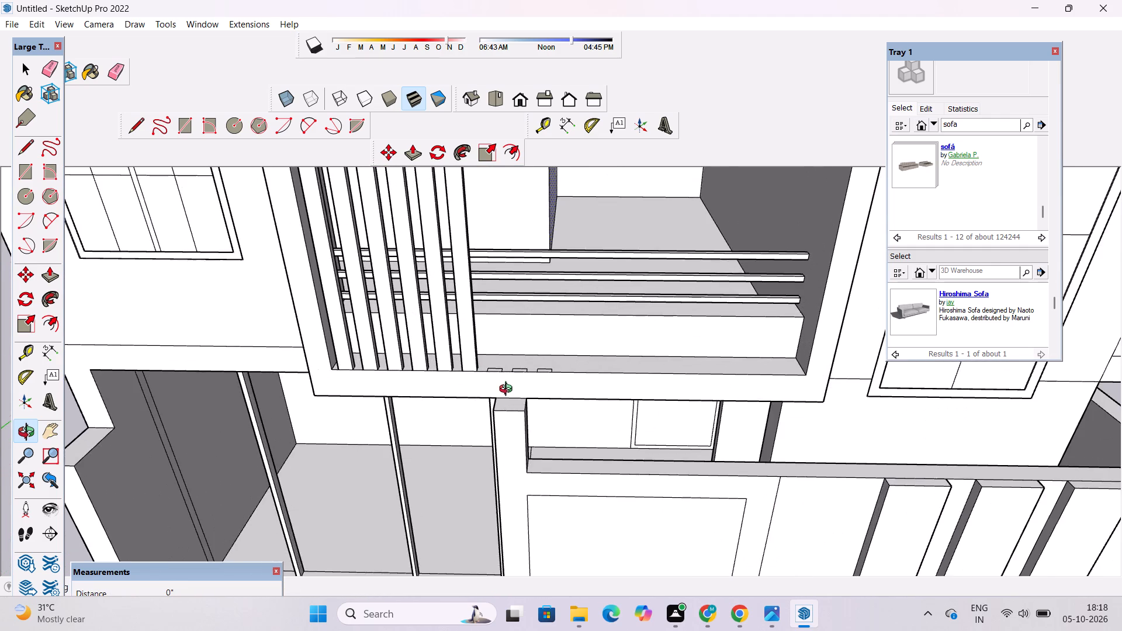
left_click_drag(508, 390, 503, 433)
scroll(493, 400, "up", 3)
left_click_drag(486, 400, 482, 405, "shift")
left_click_drag(482, 405, 498, 405, "shift")
key("r")
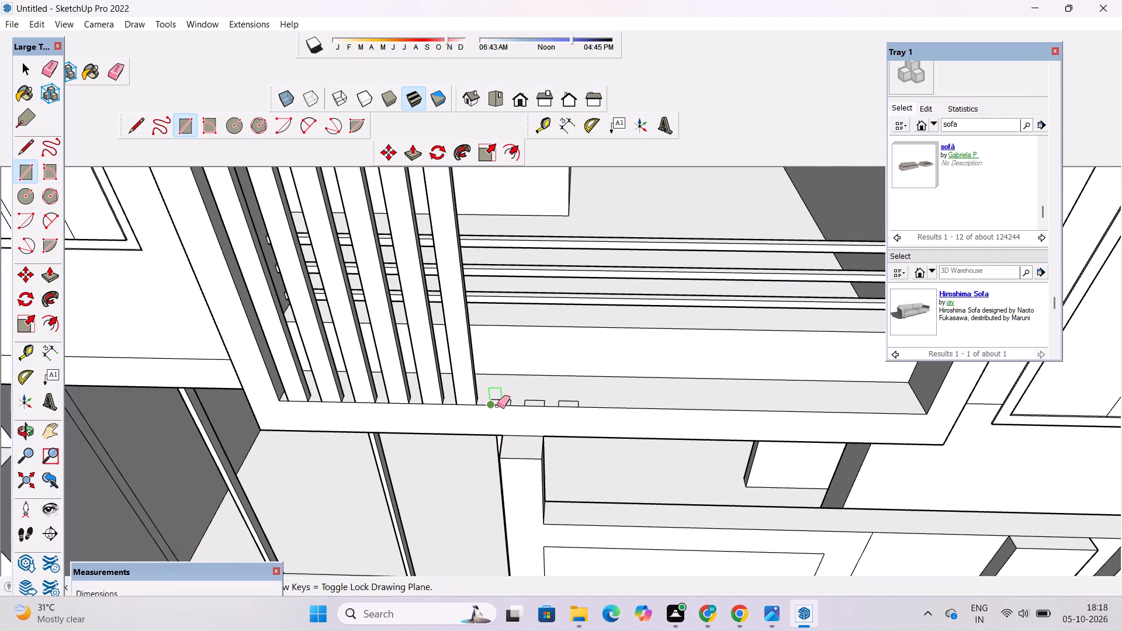
key("e")
scroll(493, 384, "up", 8)
left_click_drag(496, 404, 491, 424)
left_click(491, 424)
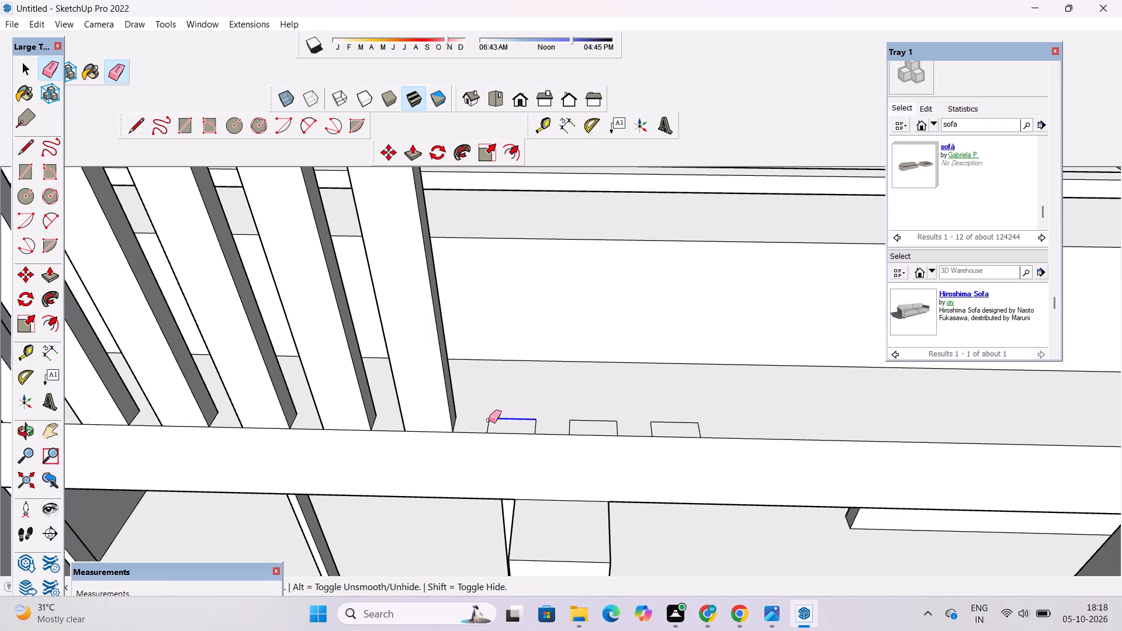
left_click(489, 420)
left_click_drag(532, 419, 540, 425)
left_click_drag(581, 417, 570, 428)
left_click(619, 426)
left_click(621, 427)
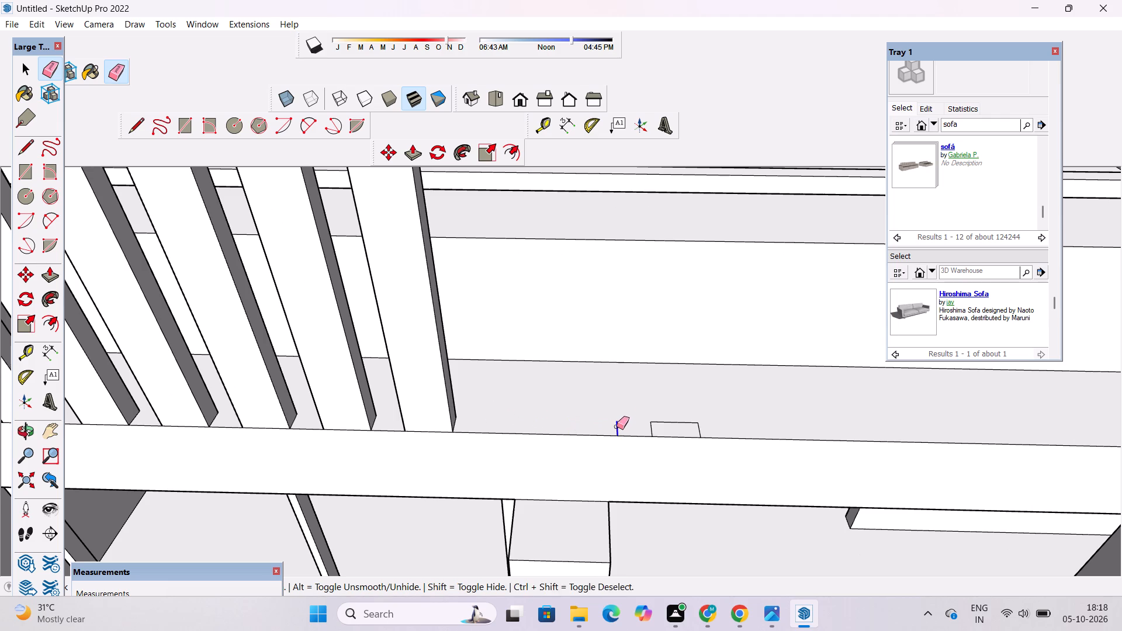
left_click_drag(656, 416, 646, 432)
left_click_drag(705, 425, 699, 429)
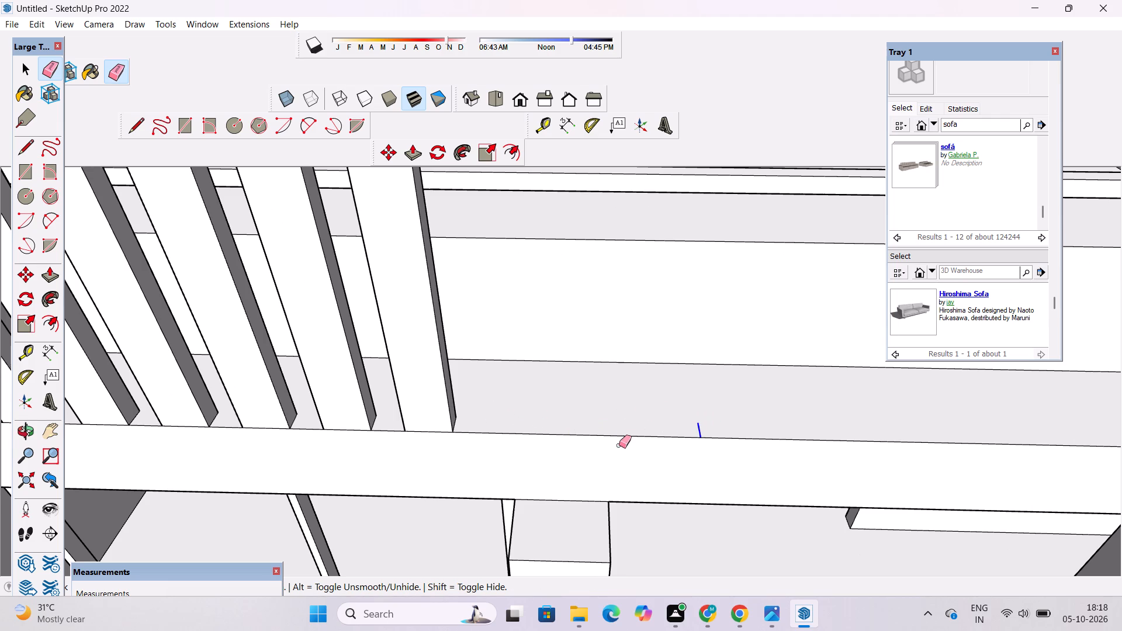
Examine the front facade and the shortened row of balcony slats from different angles and distances.
key("o")
left_click_drag(611, 493, 588, 394)
scroll(579, 383, "down", 6)
left_click_drag(539, 458, 607, 462)
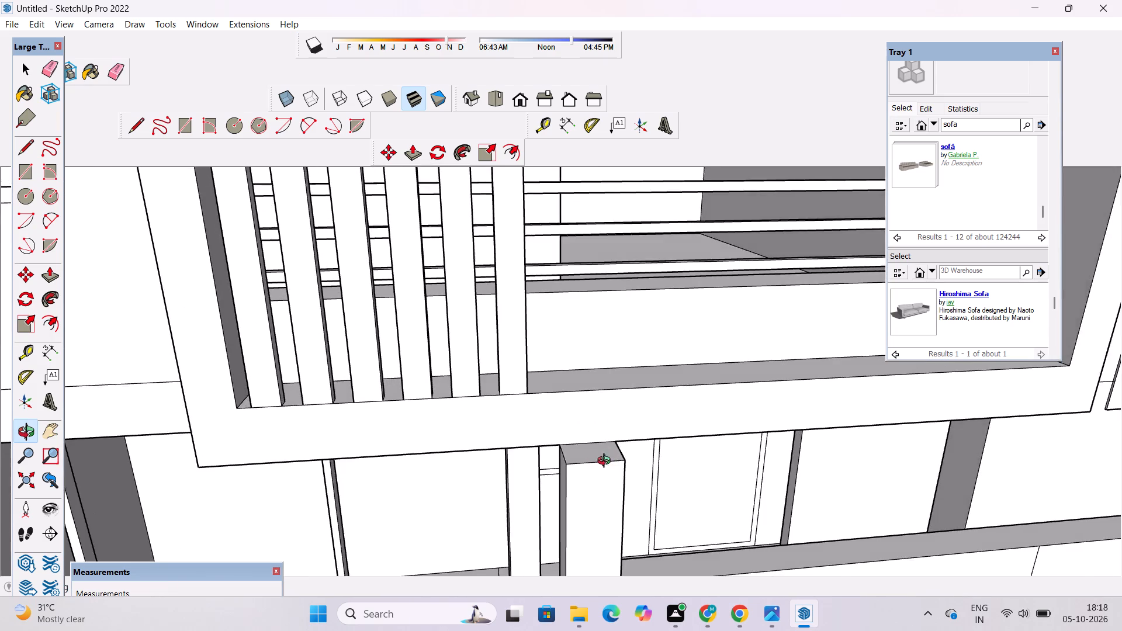
scroll(607, 453, "down", 14)
left_click_drag(590, 439, 579, 382)
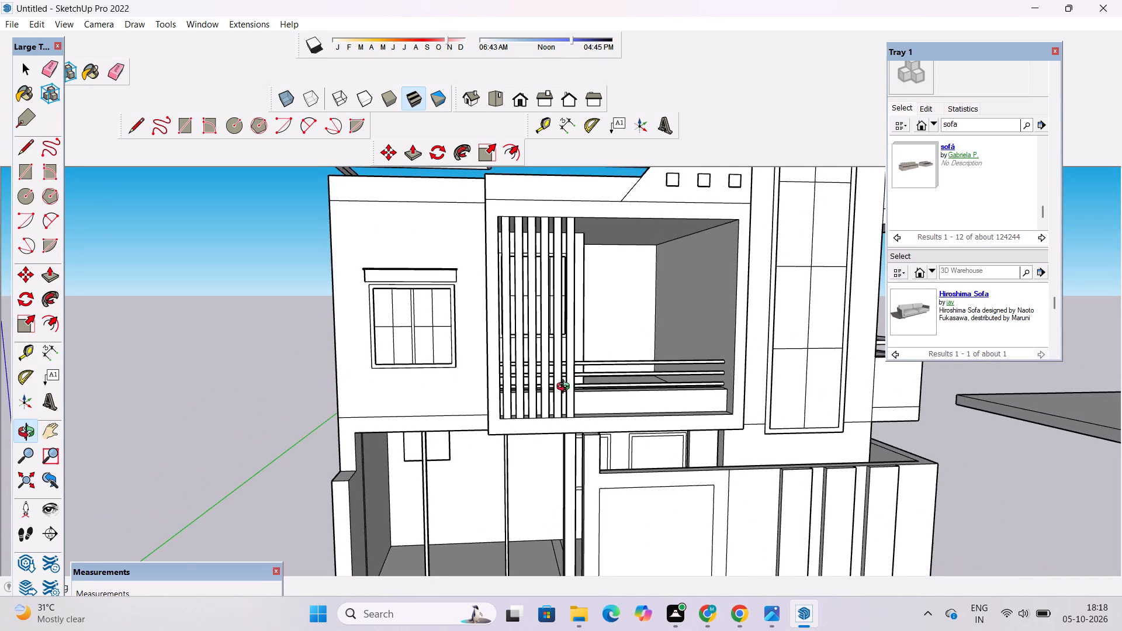
scroll(566, 388, "down", 3)
left_click_drag(579, 452, 532, 480)
scroll(531, 480, "up", 1)
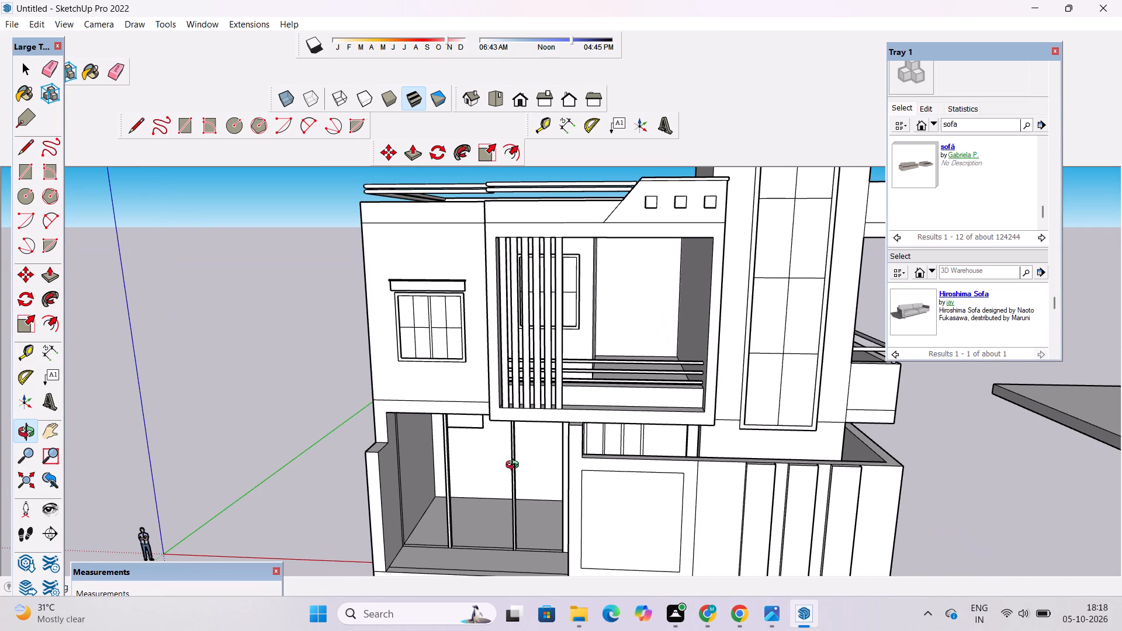
left_click_drag(539, 493, 638, 587)
Draw a 2' line across the front face of the pillar below the balcony, level with the boundary wall's top edge.
scroll(601, 459, "up", 2)
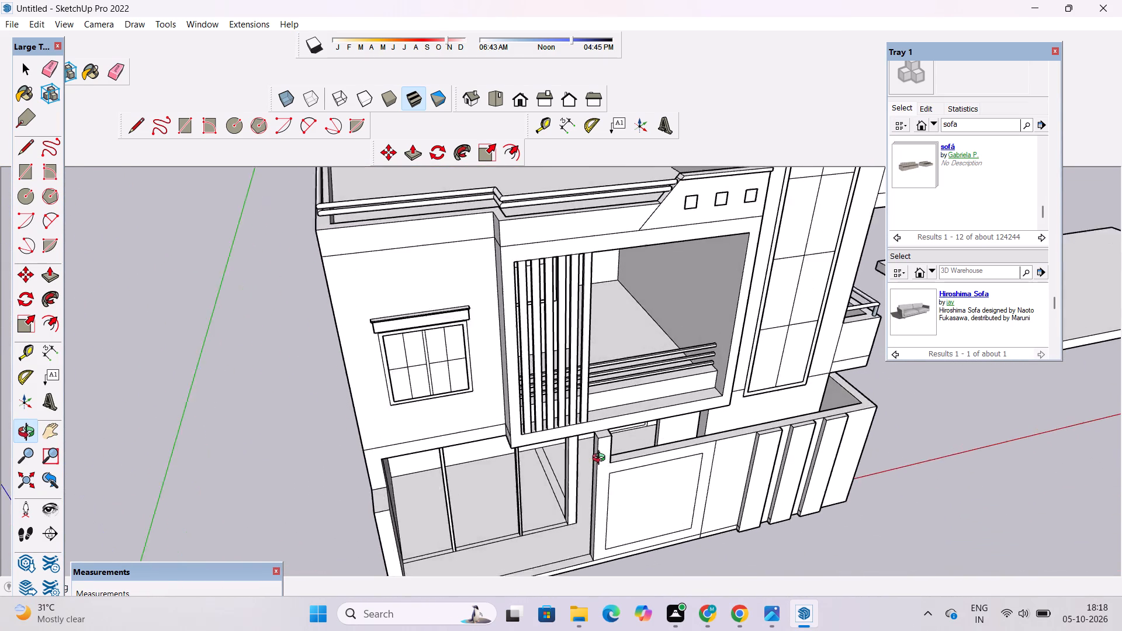
scroll(601, 459, "up", 3)
left_click_drag(600, 458, 536, 500, "shift")
scroll(538, 498, "up", 4)
left_click_drag(539, 500, 543, 449, "shift")
key("l")
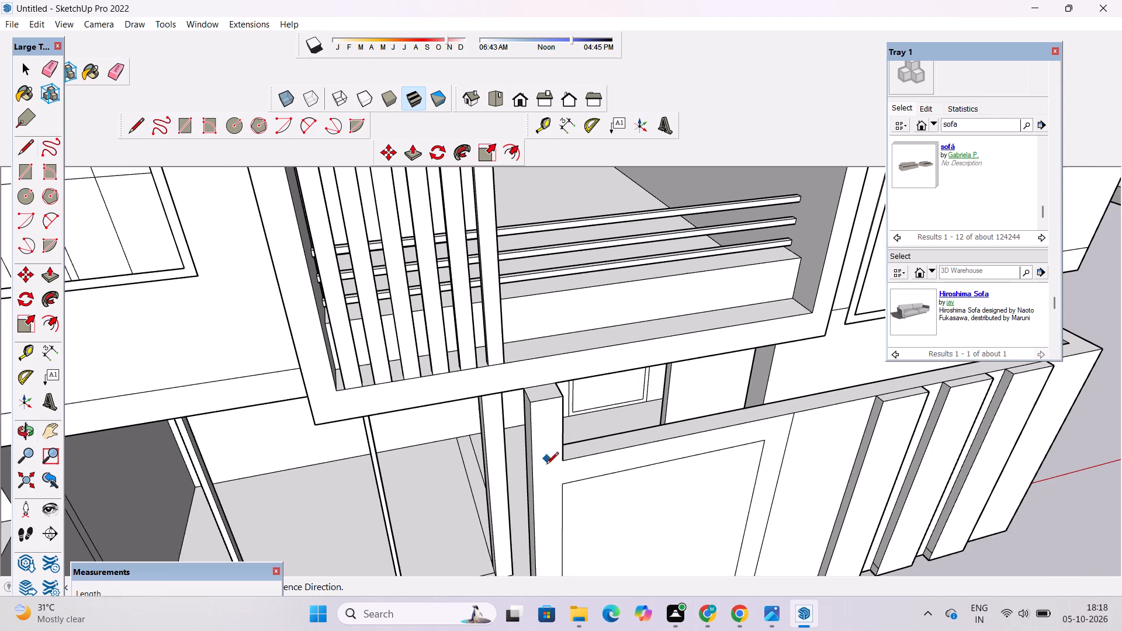
scroll(546, 469, "up", 4)
left_click(571, 456)
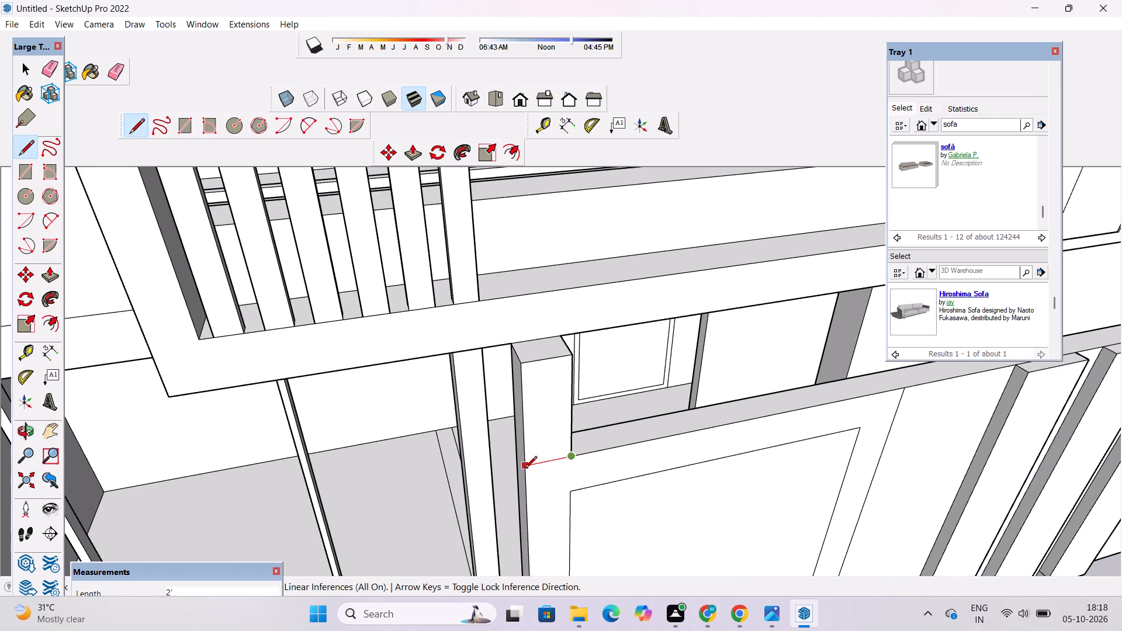
left_click(525, 469)
Push the pillar's upper front face back 1' 6" to remove the part above the boundary wall.
key("space")
left_click(526, 442)
left_click(542, 435)
key("p")
left_click(542, 435)
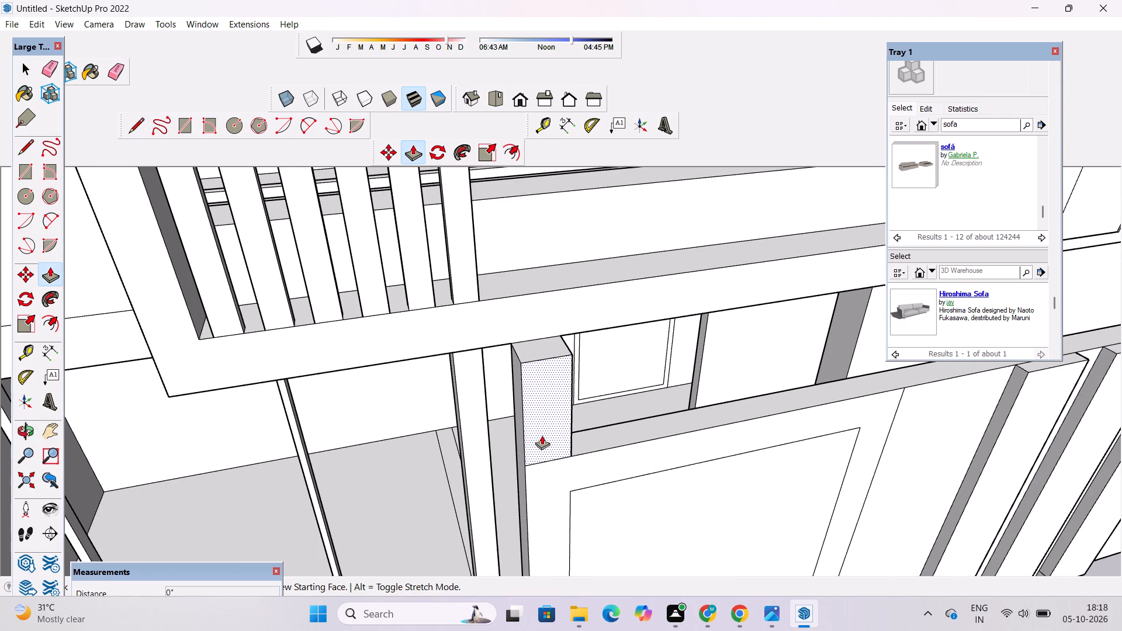
left_click(559, 334)
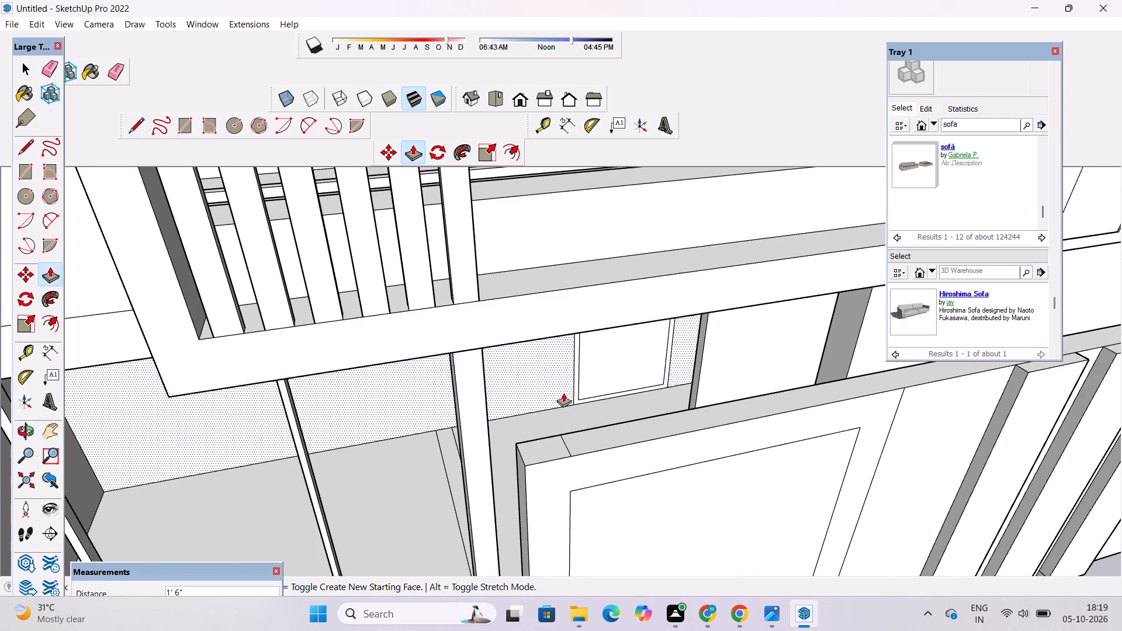
key("space")
Examine the whole front facade, including the lowered pillar beneath the balcony.
type("o")
scroll(536, 389, "down", 6)
left_click_drag(585, 463, 536, 307)
scroll(532, 312, "down", 5)
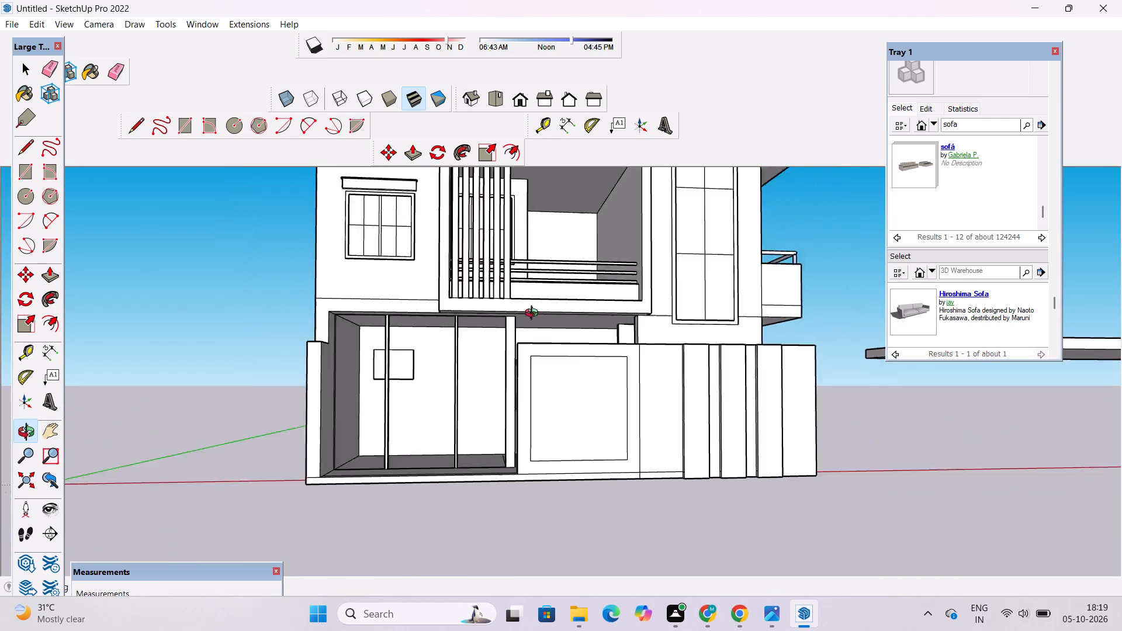
left_click_drag(562, 332, 527, 362)
scroll(527, 362, "down", 4)
left_click_drag(524, 380, 527, 363, "shift")
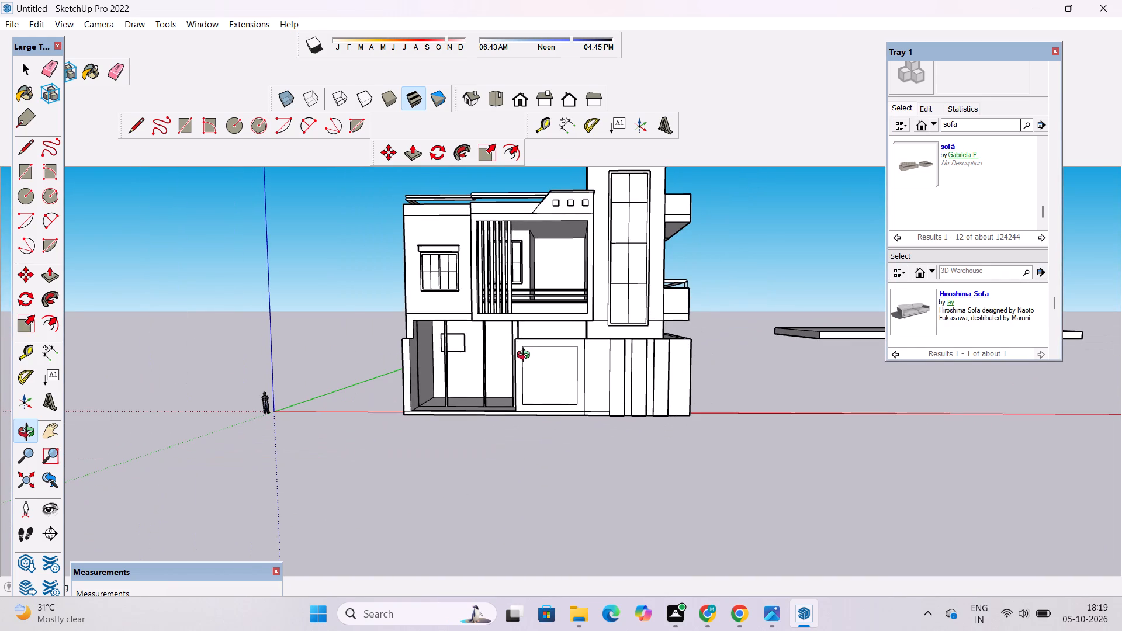
scroll(476, 387, "down", 4)
left_click_drag(487, 404, 490, 422)
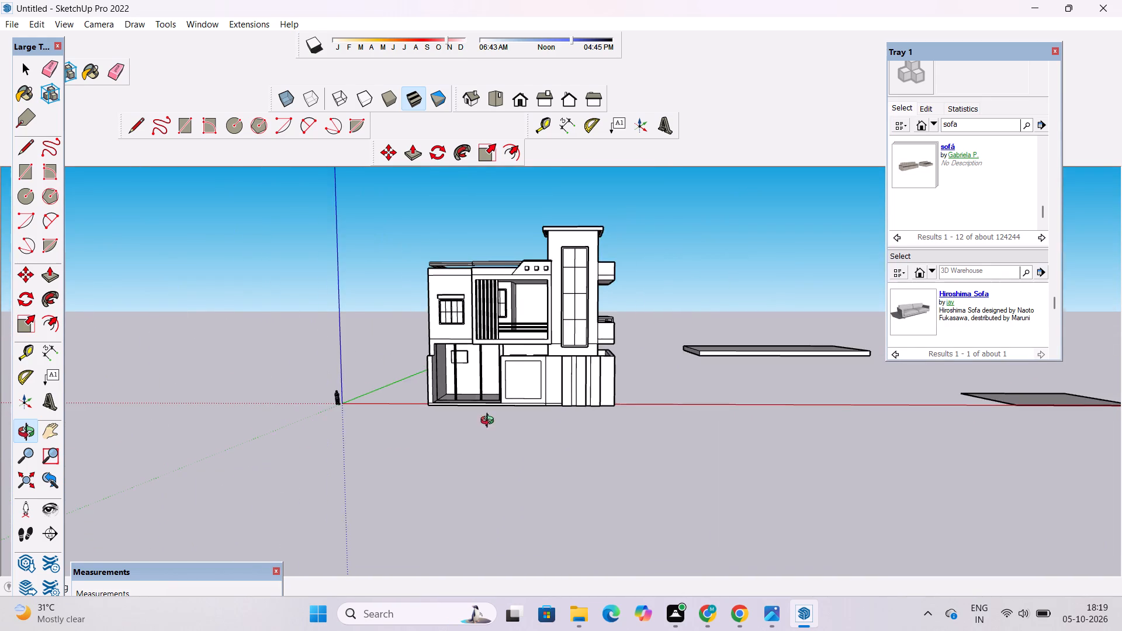
left_click_drag(490, 422, 490, 449)
scroll(479, 400, "up", 7)
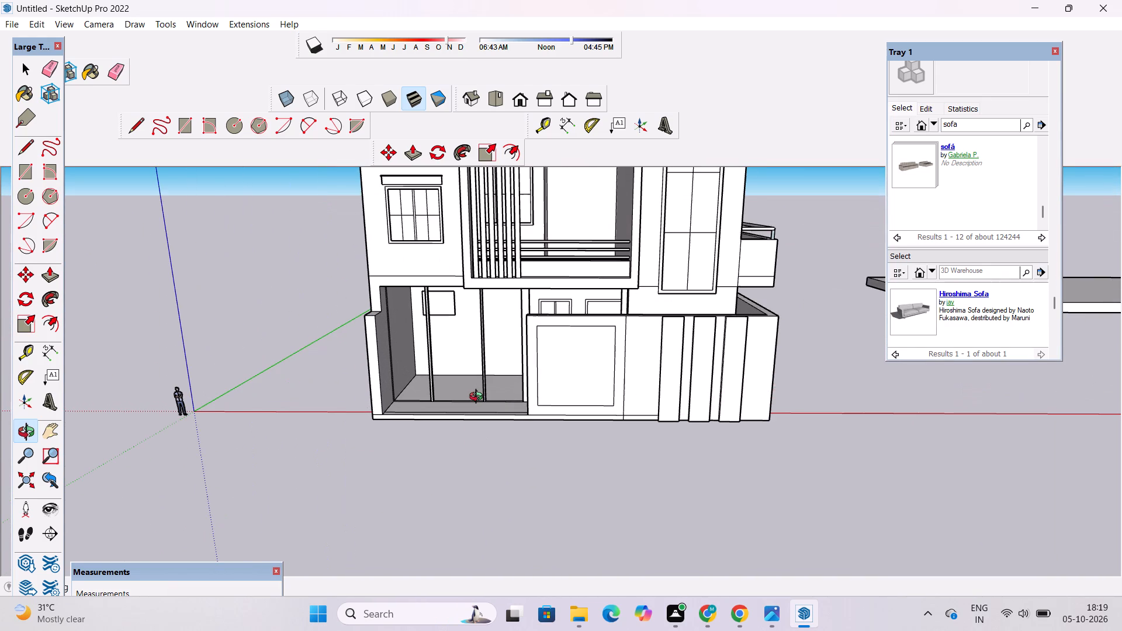
scroll(476, 398, "down", 3)
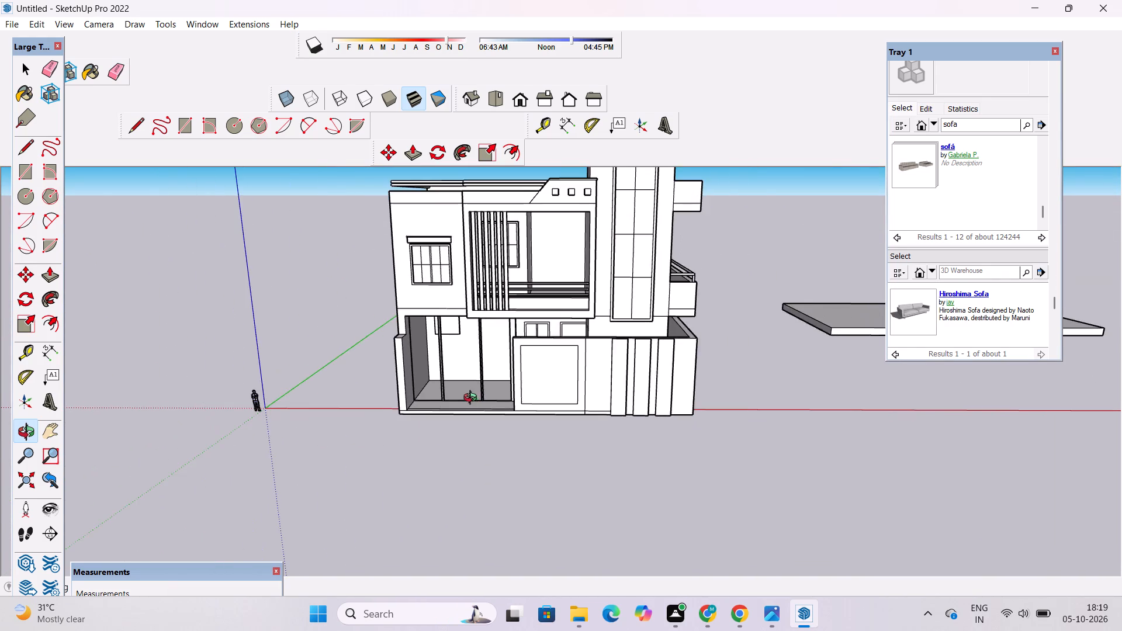
Examine the ground-floor opening, its floor strip and its vertical frame posts from different angles.
scroll(472, 398, "up", 3)
left_click_drag(472, 398, 556, 449, "shift")
left_click_drag(552, 473, 588, 540)
scroll(573, 481, "up", 8)
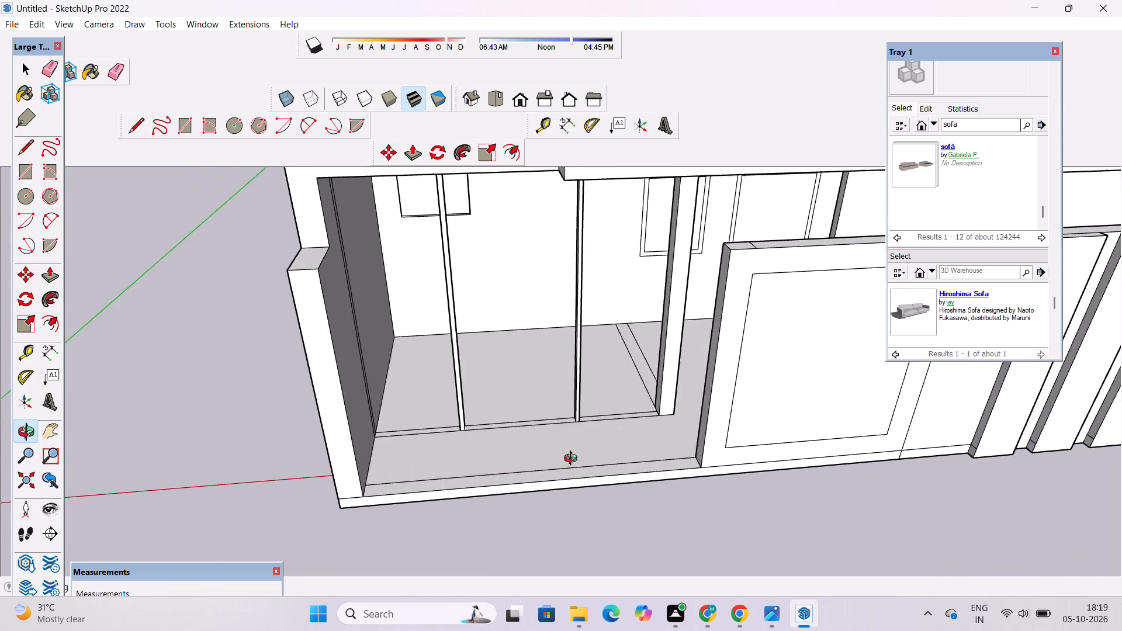
left_click_drag(588, 441, 600, 513, "shift")
left_click_drag(598, 514, 562, 514, "shift")
scroll(559, 508, "up", 4)
left_click_drag(577, 507, 528, 511)
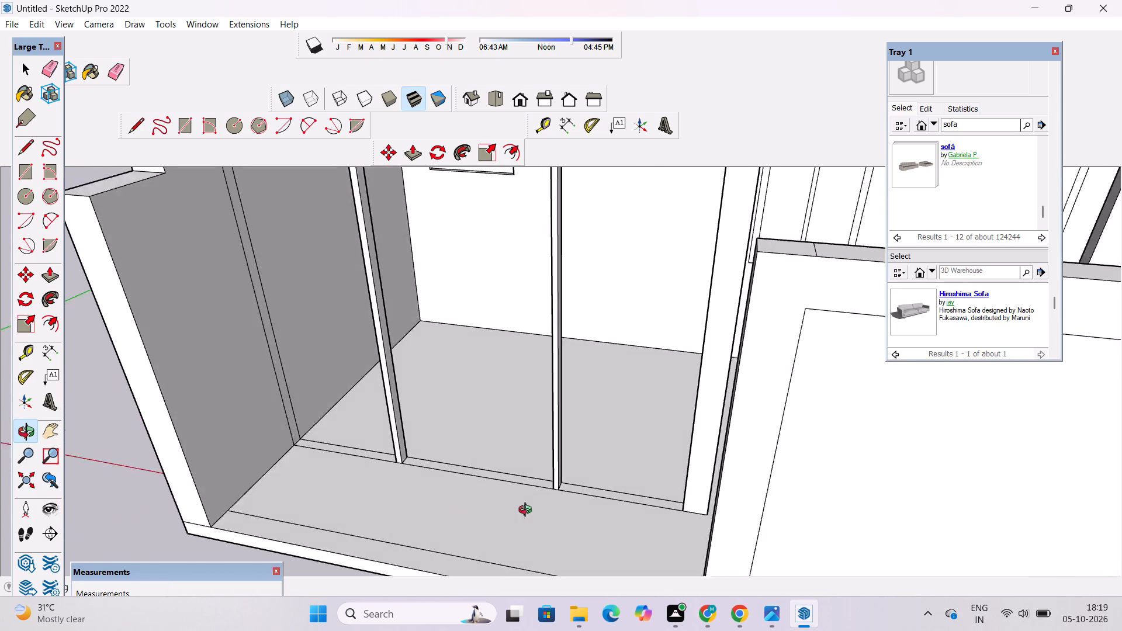
left_click_drag(528, 511, 559, 516)
scroll(393, 483, "up", 1)
left_click_drag(369, 479, 518, 505, "shift")
scroll(476, 504, "down", 3)
left_click_drag(484, 516, 484, 531)
left_click_drag(483, 527, 486, 438)
scroll(487, 455, "down", 4)
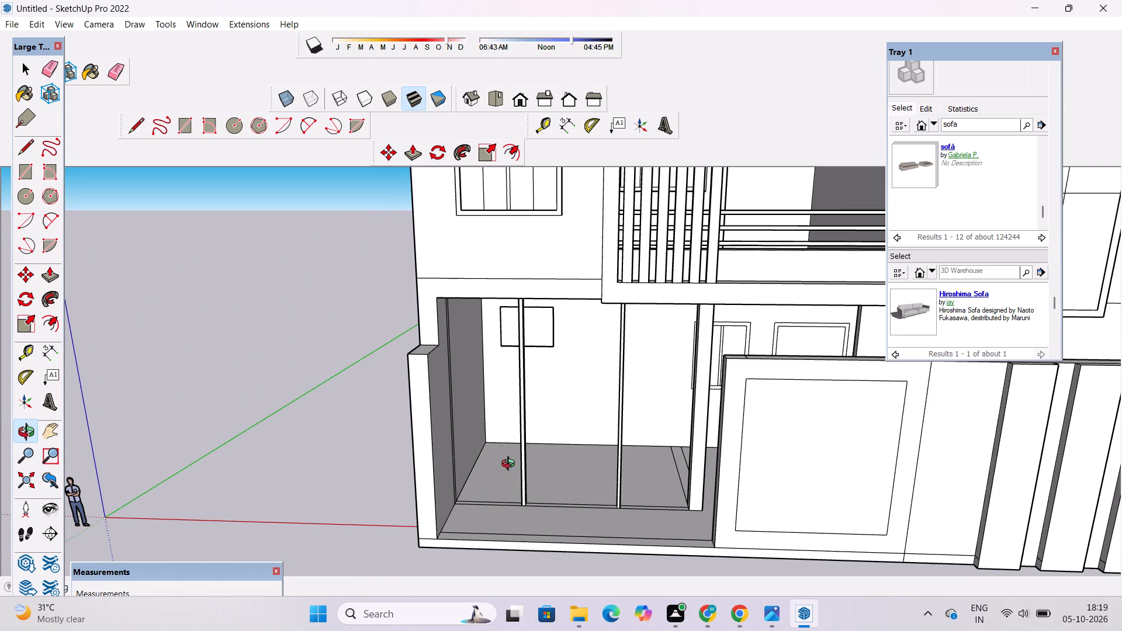
left_click_drag(489, 461, 489, 491, "shift")
left_click_drag(497, 523, 508, 545)
scroll(514, 553, "up", 4)
left_click_drag(514, 546, 514, 436, "shift")
left_click_drag(510, 449, 588, 518)
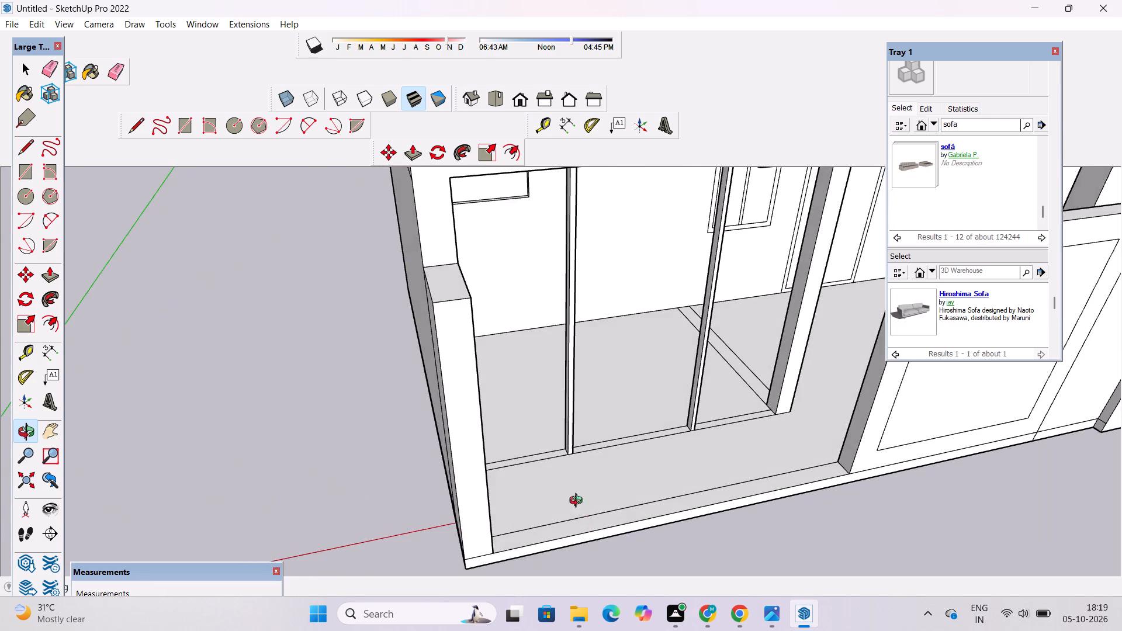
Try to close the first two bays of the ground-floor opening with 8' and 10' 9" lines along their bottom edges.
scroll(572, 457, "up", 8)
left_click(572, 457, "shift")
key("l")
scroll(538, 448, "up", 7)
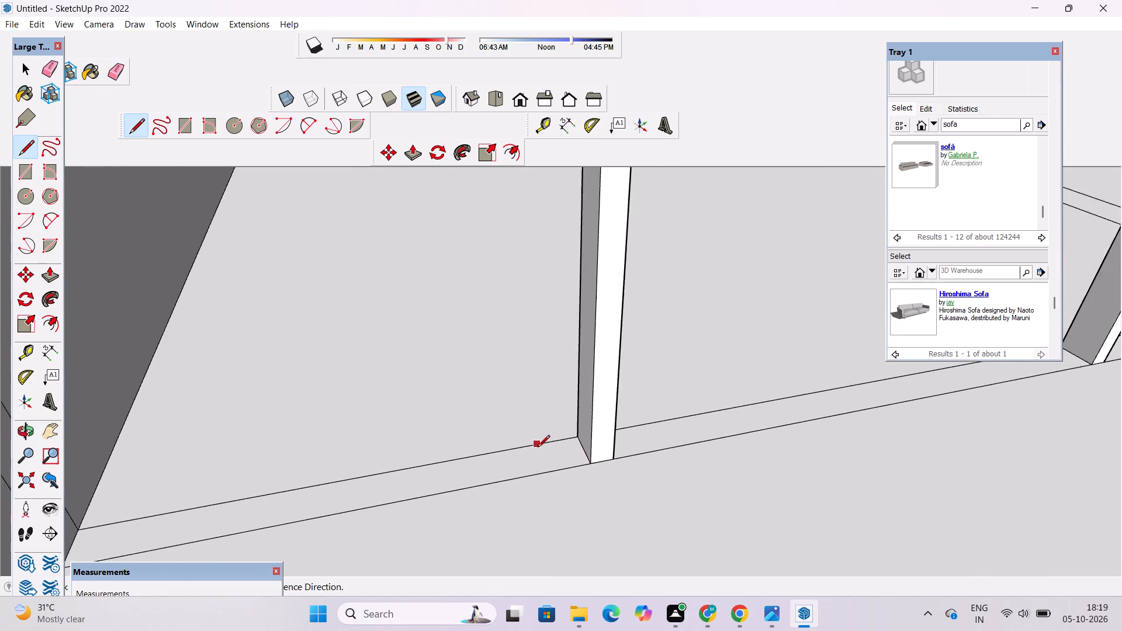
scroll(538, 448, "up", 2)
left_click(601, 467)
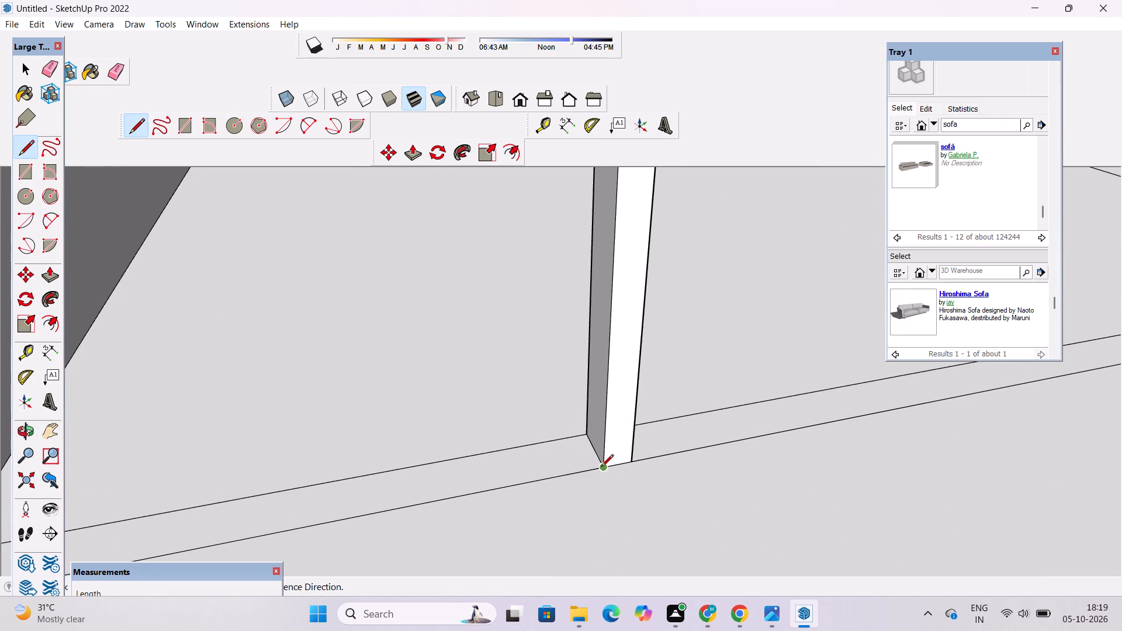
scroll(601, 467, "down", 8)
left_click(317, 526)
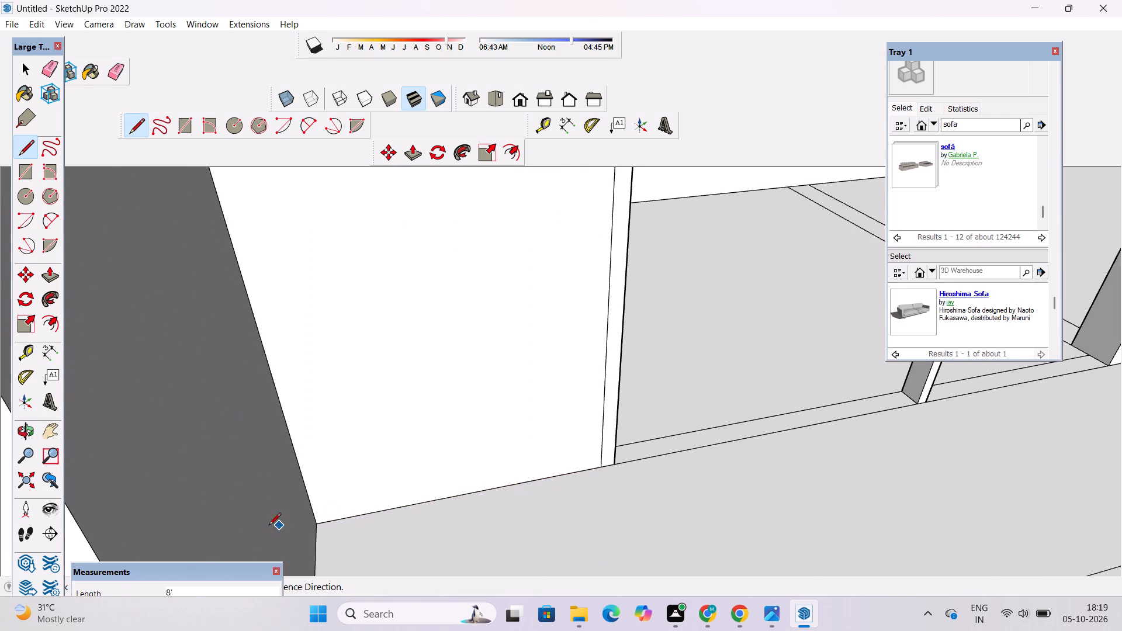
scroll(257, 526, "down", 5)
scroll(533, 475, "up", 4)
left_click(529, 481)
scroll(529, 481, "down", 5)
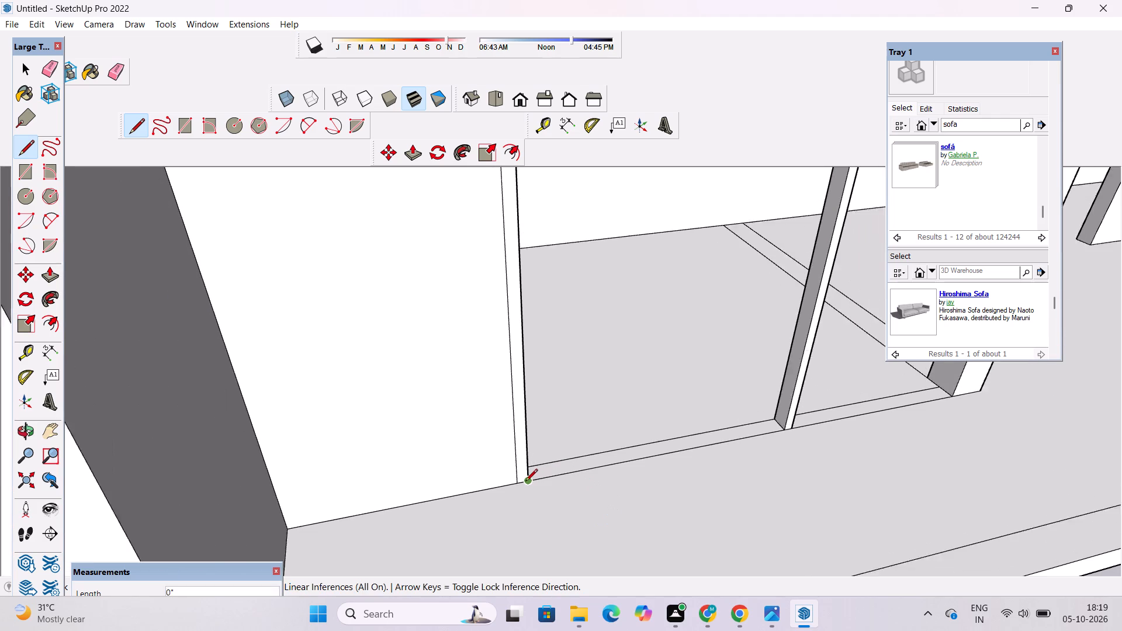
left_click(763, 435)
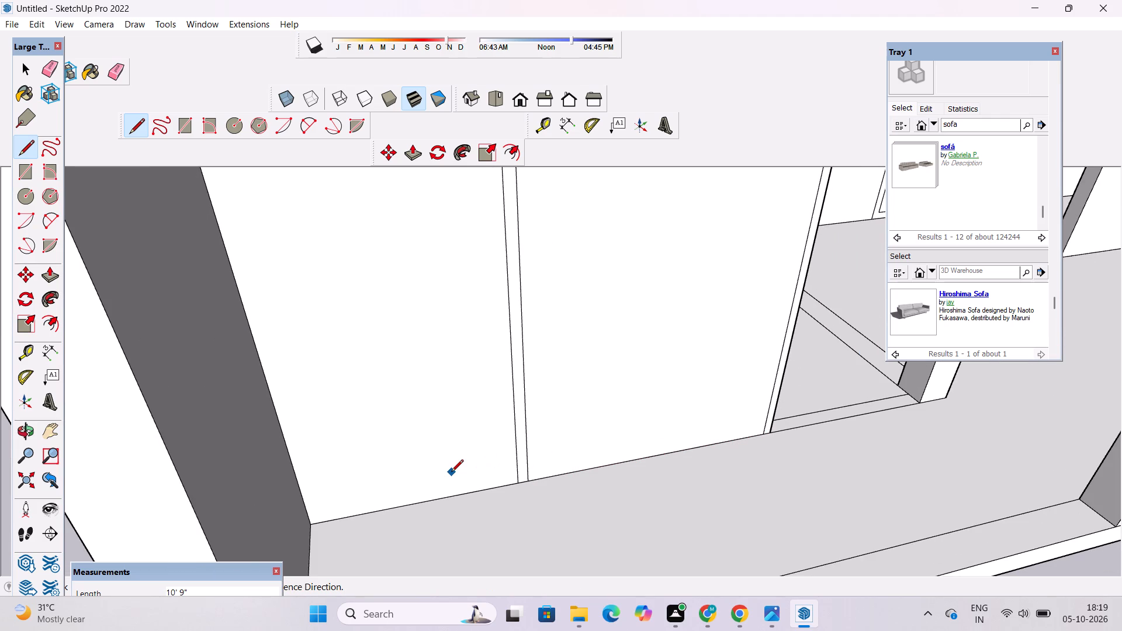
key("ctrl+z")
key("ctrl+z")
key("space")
Examine the overall front facade again from a distance.
key("o")
scroll(438, 486, "down", 5)
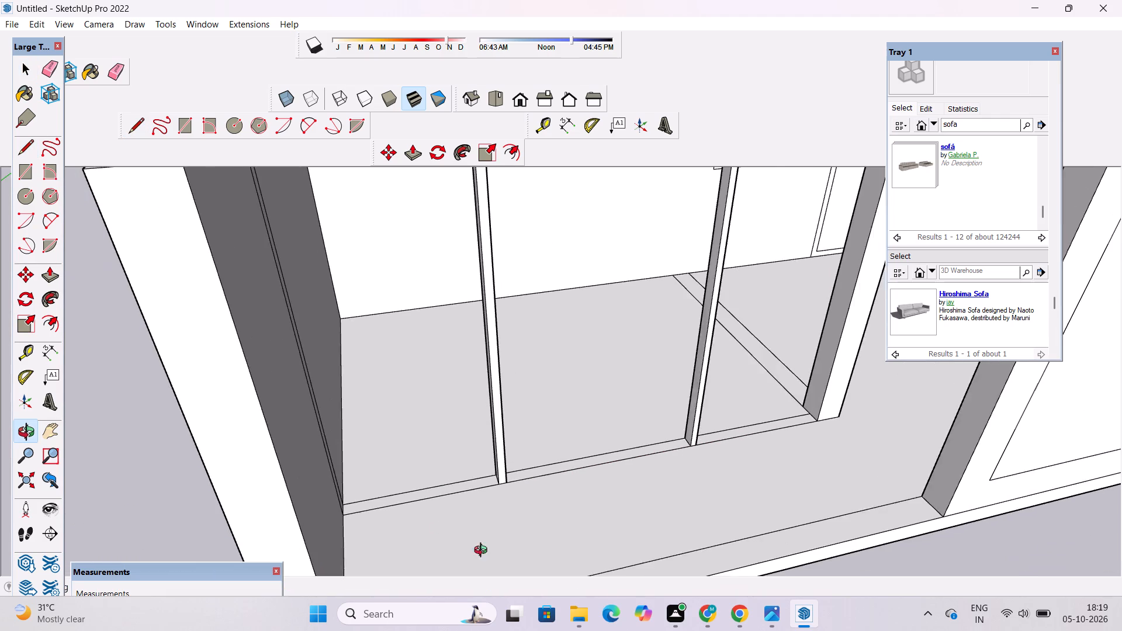
left_click_drag(483, 549, 454, 455)
scroll(434, 450, "down", 9)
left_click_drag(538, 438, 486, 450, "shift")
scroll(485, 450, "down", 3)
left_click_drag(528, 445, 491, 445)
scroll(480, 447, "down", 5)
left_click_drag(504, 457, 473, 438)
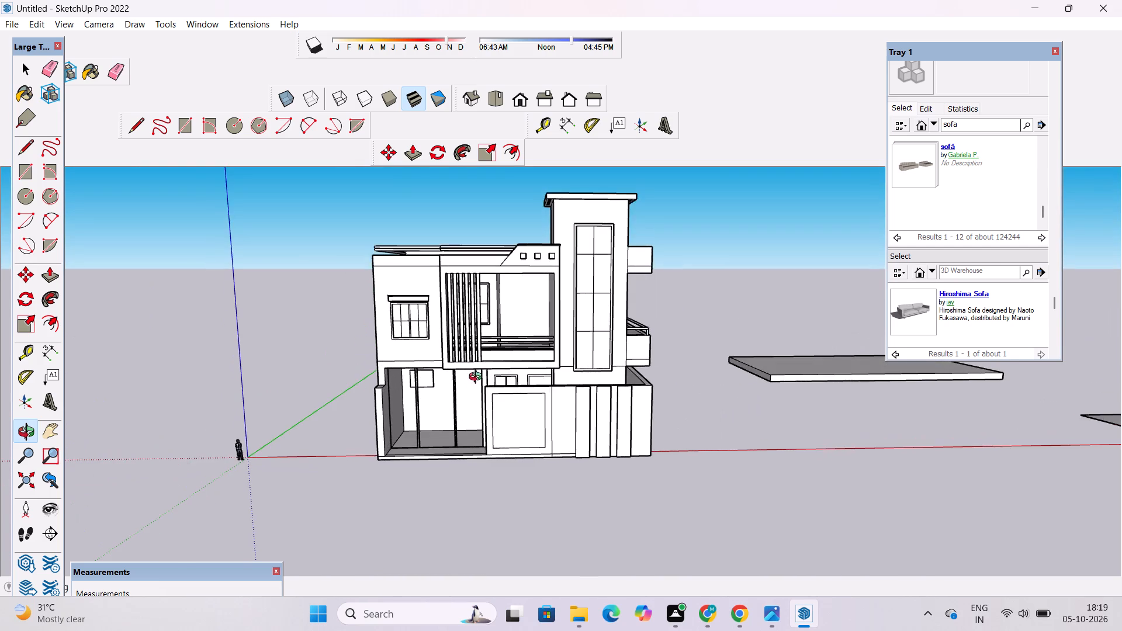
Draw a door rectangle about 9' 4" by 16' 7" on the balcony's recessed back wall, starting at the floor line.
scroll(495, 329, "up", 8)
left_click_drag(505, 324, 504, 351)
scroll(505, 353, "up", 4)
left_click_drag(529, 347, 528, 384)
left_click_drag(528, 385, 520, 351, "shift")
left_click_drag(522, 362, 522, 386)
key("r")
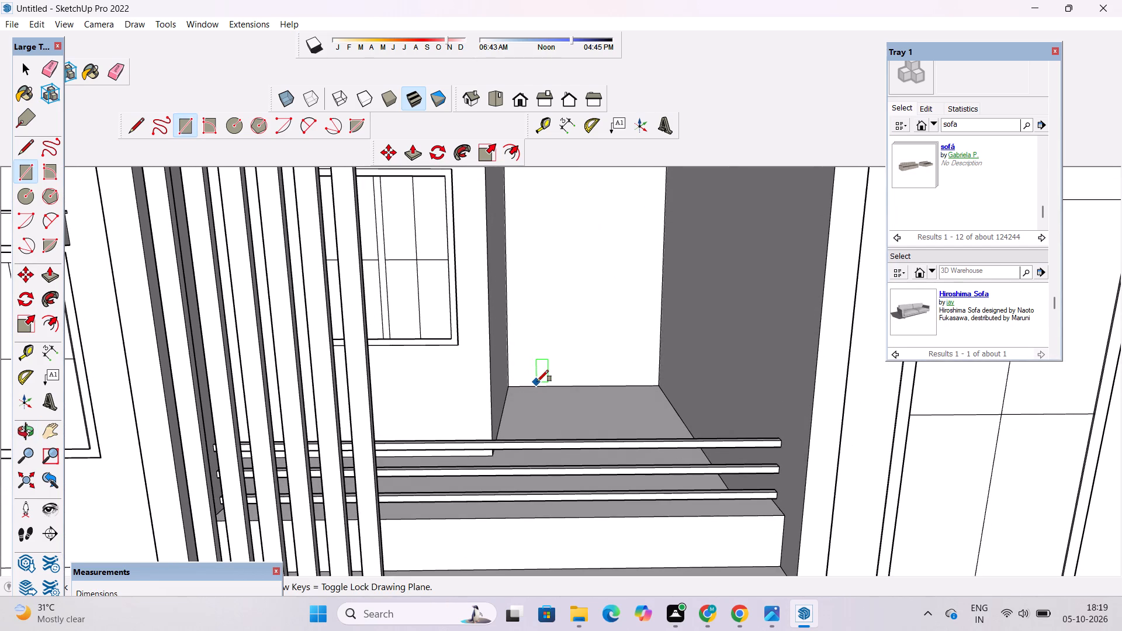
left_click(537, 385)
scroll(537, 385, "down", 5)
scroll(532, 324, "up", 3)
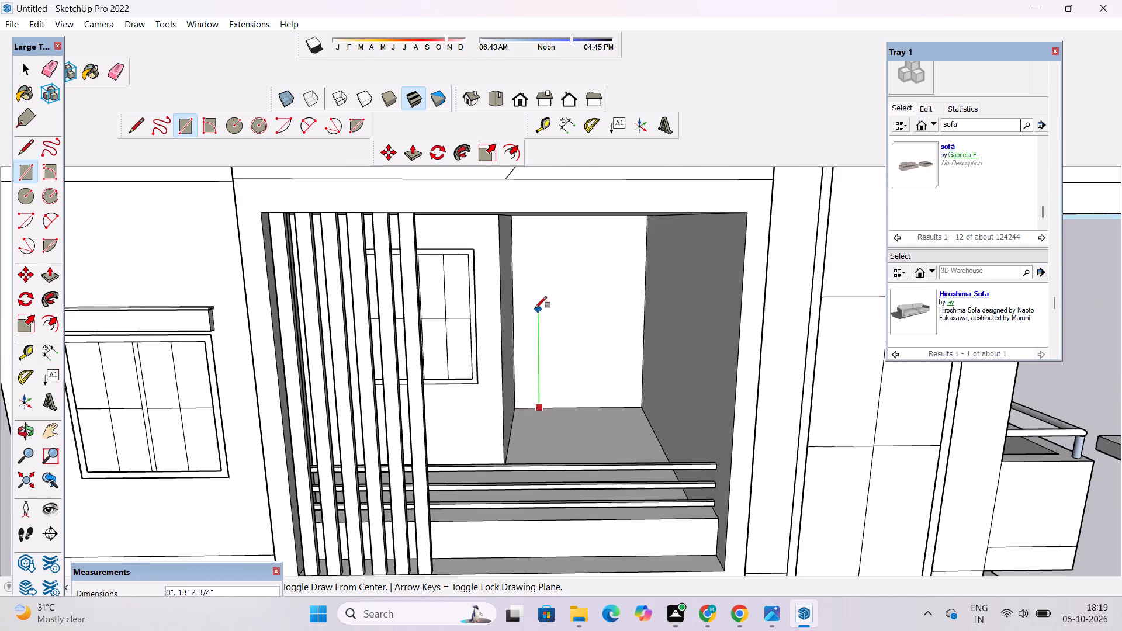
scroll(554, 286, "up", 2)
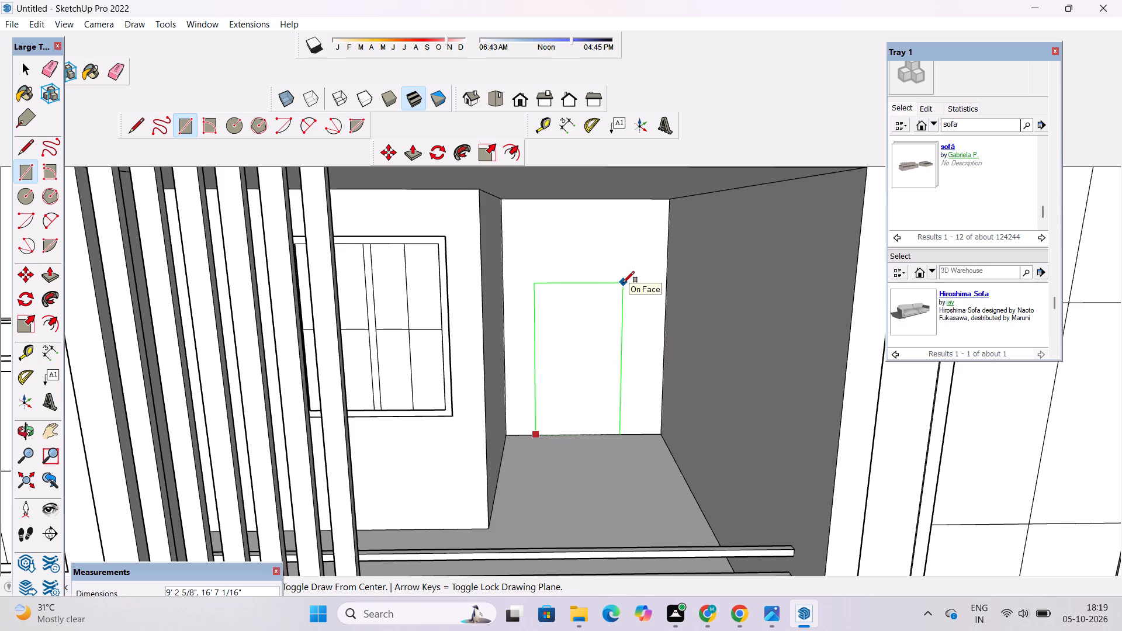
scroll(624, 283, "down", 1)
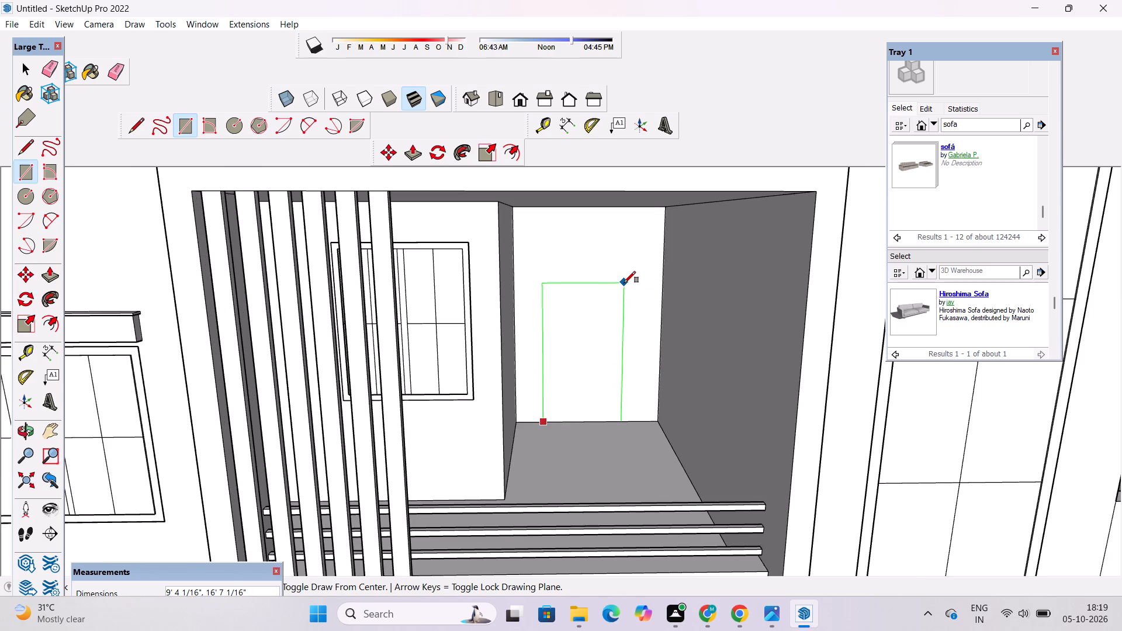
left_click(624, 283)
Offset the door rectangle inward by 6" to form the door frame.
type("of")
left_click(602, 288)
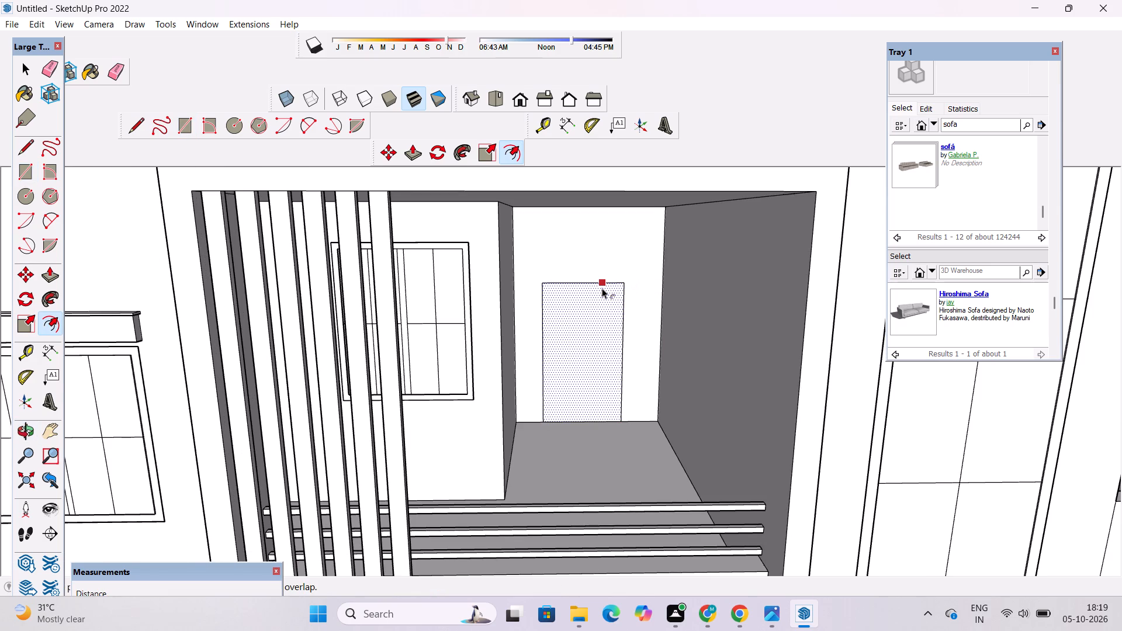
type("6\"")
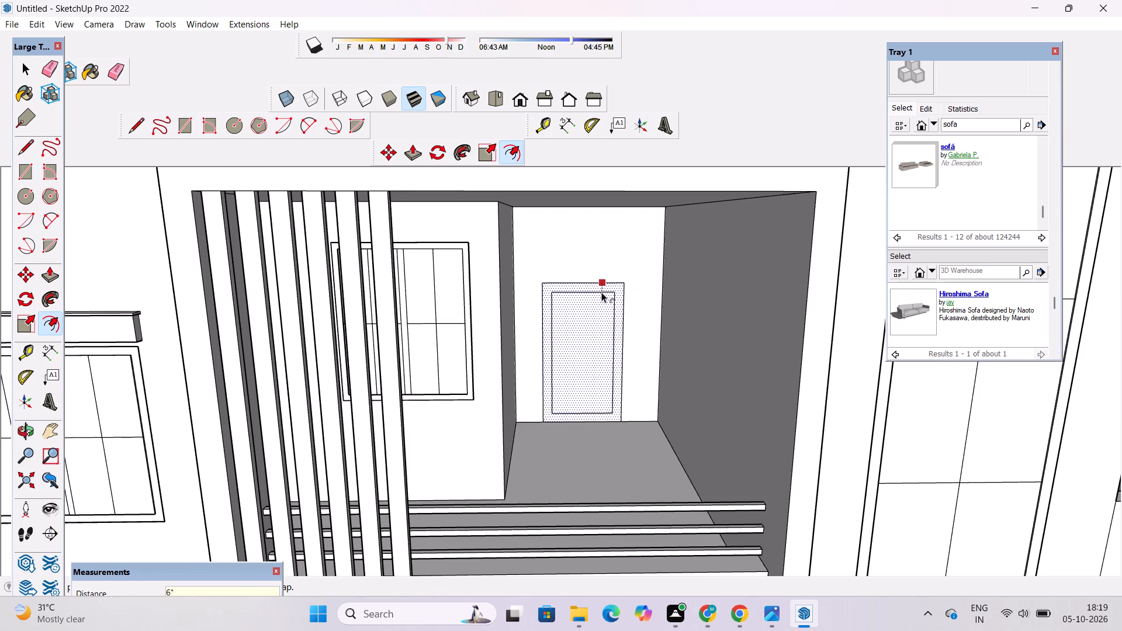
key("Return")
key("space")
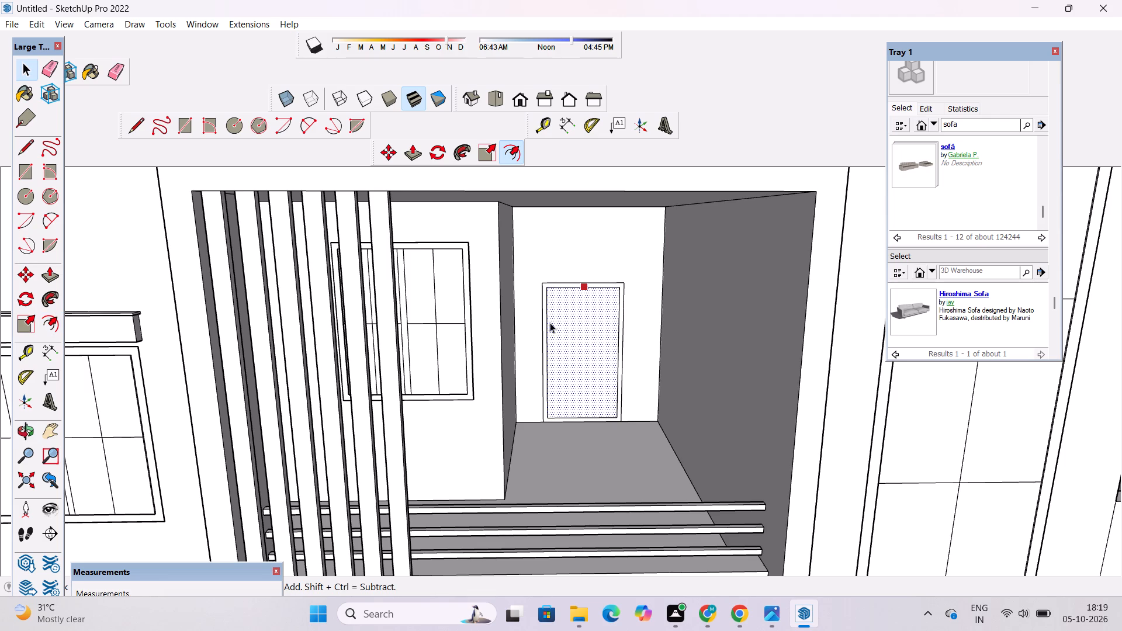
key("space")
left_click(600, 445)
Push the inner door panel in by 1" so it sits behind its frame.
scroll(586, 332, "up", 6)
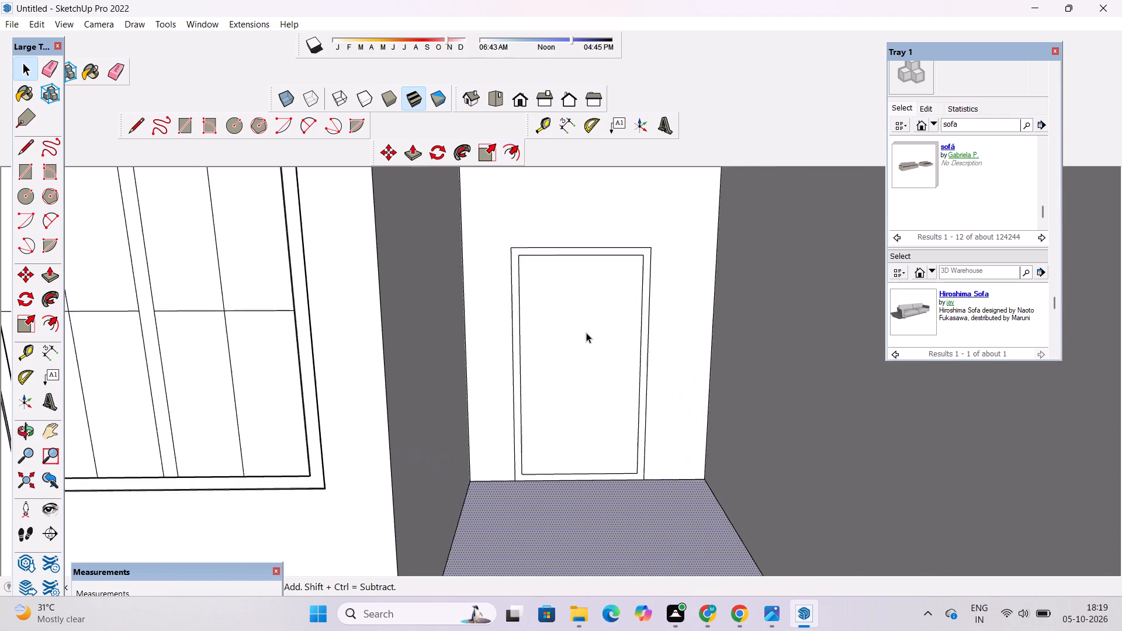
scroll(586, 332, "up", 1)
left_click(586, 332)
key("p")
left_click(586, 332)
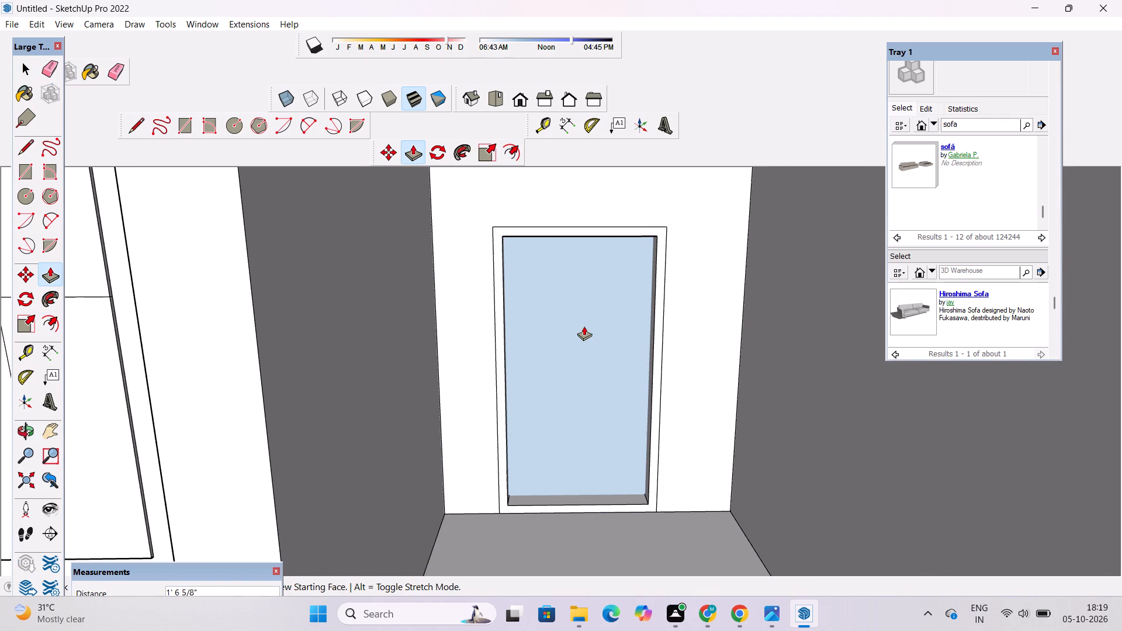
type("1\"")
key("Return")
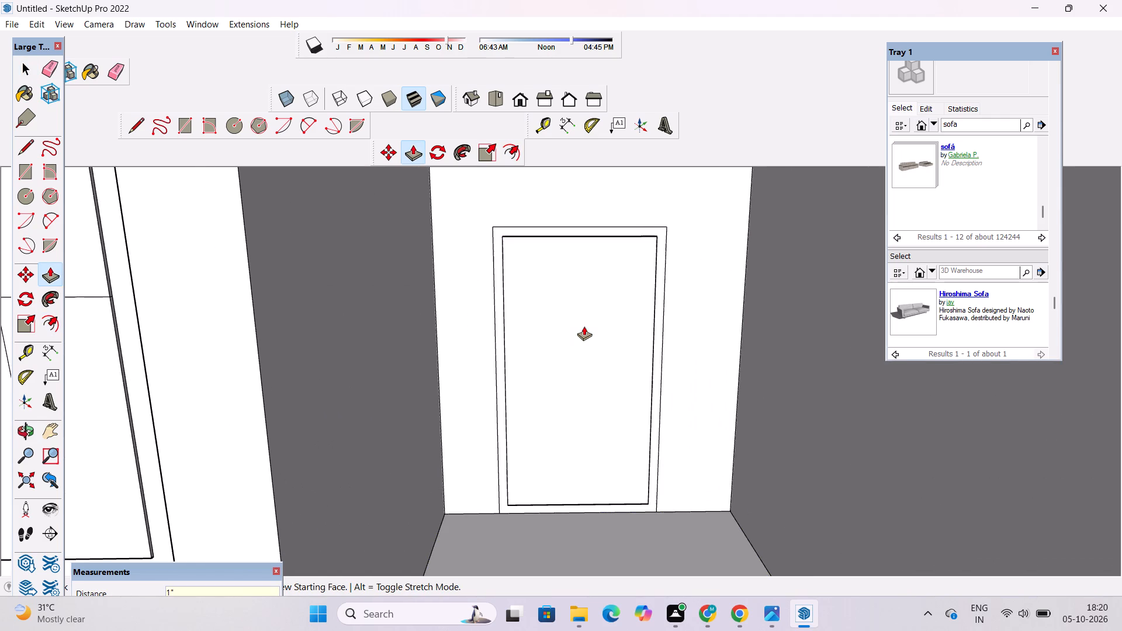
Examine the front facade and the balcony with its door from a distance and from below.
key("o")
scroll(584, 326, "down", 10)
left_click_drag(578, 399, 574, 375)
scroll(553, 377, "down", 4)
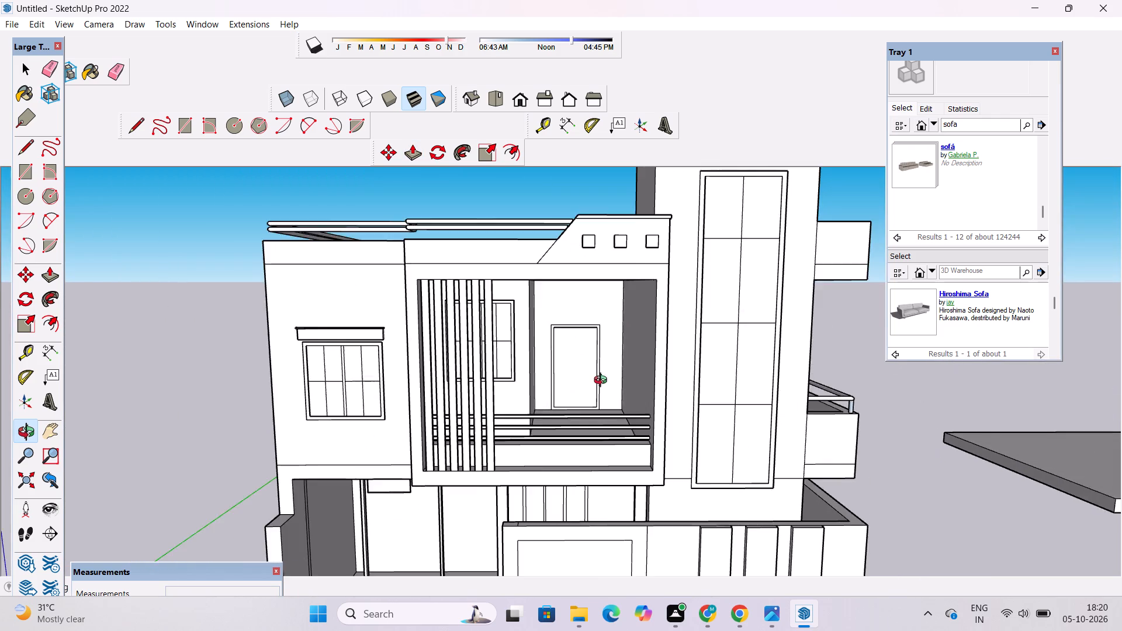
left_click_drag(608, 381, 577, 391)
left_click_drag(576, 390, 576, 397, "shift")
scroll(576, 393, "down", 5)
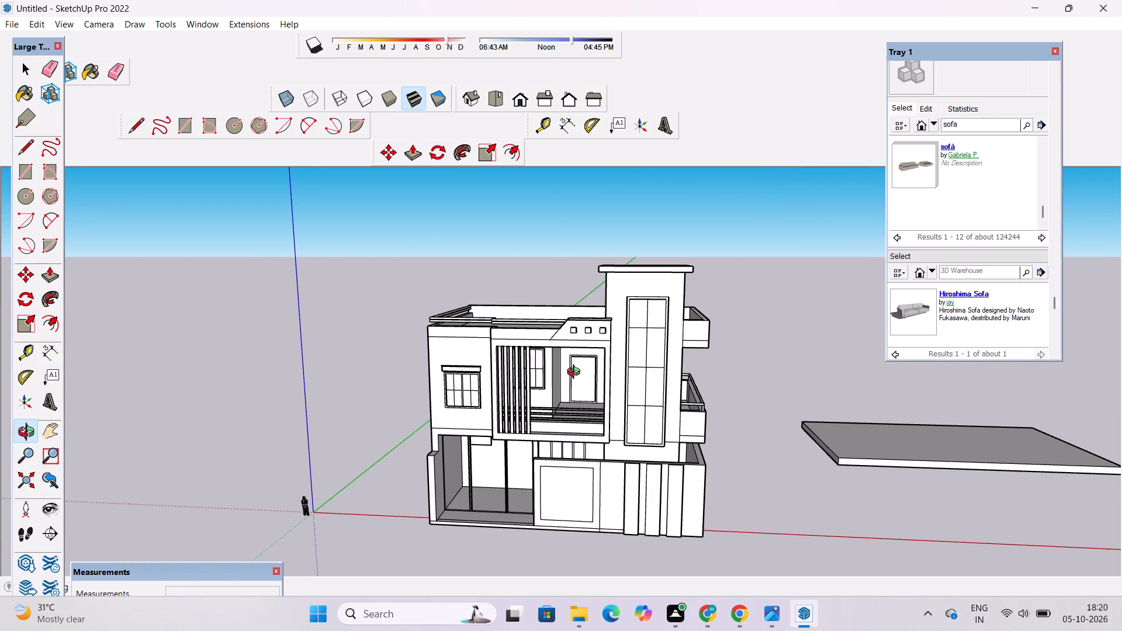
scroll(575, 368, "down", 3)
scroll(569, 360, "up", 2)
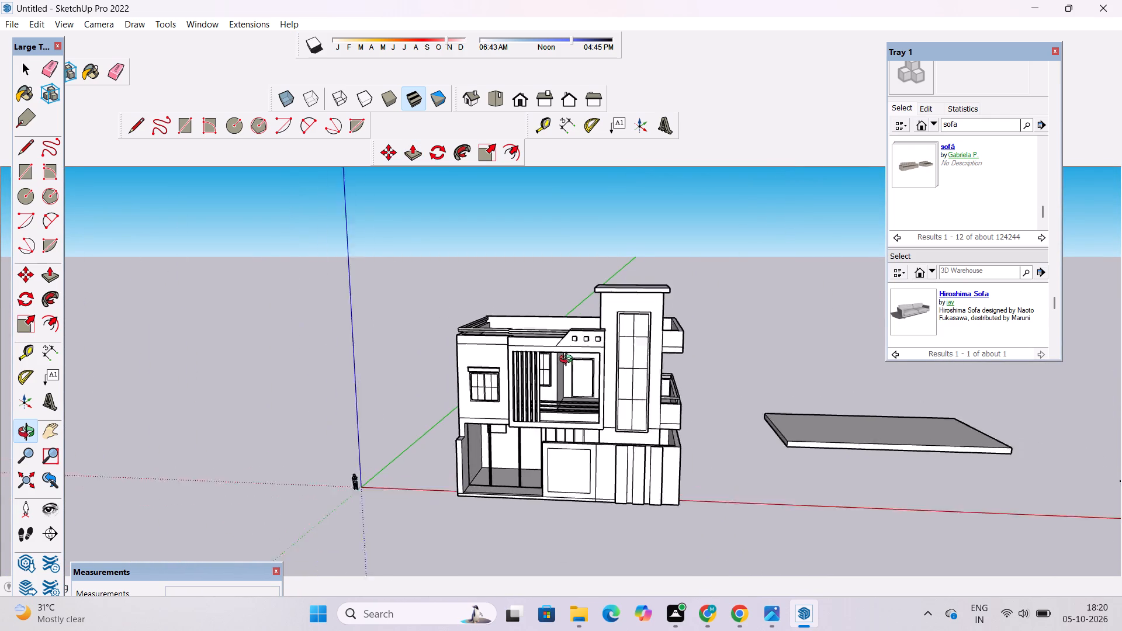
scroll(569, 360, "up", 2)
left_click_drag(576, 377, 584, 257)
scroll(586, 320, "up", 2)
left_click_drag(581, 327, 617, 343)
left_click_drag(617, 345, 626, 371)
scroll(602, 342, "up", 4)
left_click_drag(567, 352, 594, 339)
scroll(591, 380, "up", 2)
left_click_drag(642, 392, 624, 405)
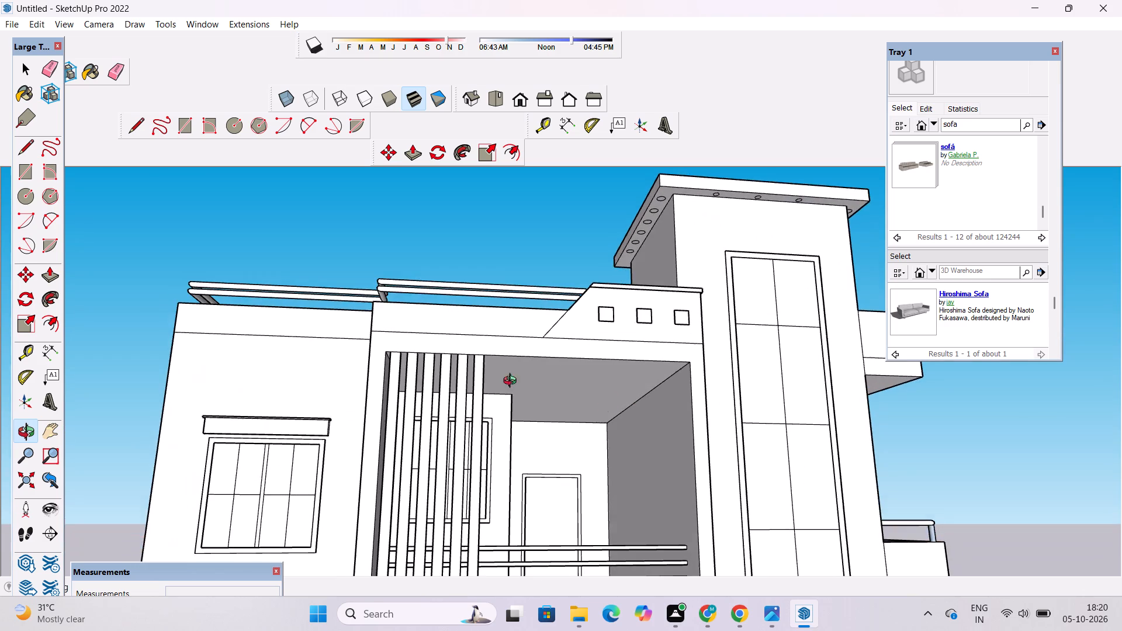
left_click_drag(413, 352, 471, 315)
scroll(528, 307, "down", 6)
left_click_drag(628, 380, 591, 421)
Examine the balcony's ceiling and slat screen from the front and from low angles.
left_click(518, 105)
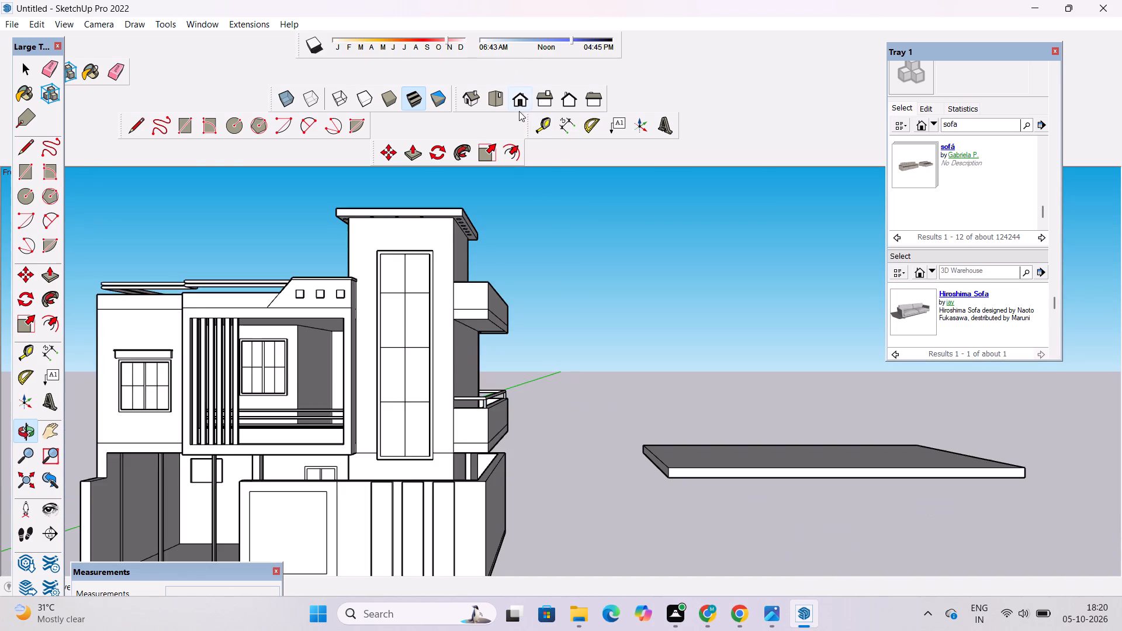
scroll(579, 297, "down", 4)
left_click_drag(468, 297, 694, 317, "shift")
scroll(625, 341, "up", 8)
left_click_drag(600, 350, 615, 273)
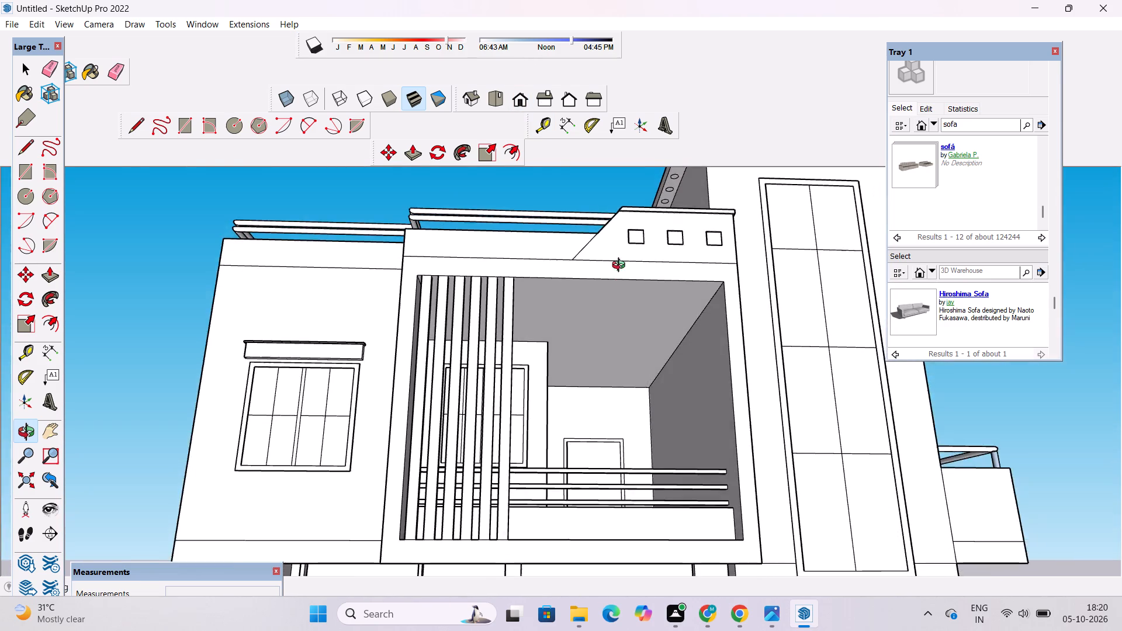
scroll(624, 310, "up", 3)
left_click_drag(631, 341, 632, 370)
left_click_drag(379, 327, 414, 310)
left_click_drag(493, 345, 357, 360)
scroll(380, 341, "down", 5)
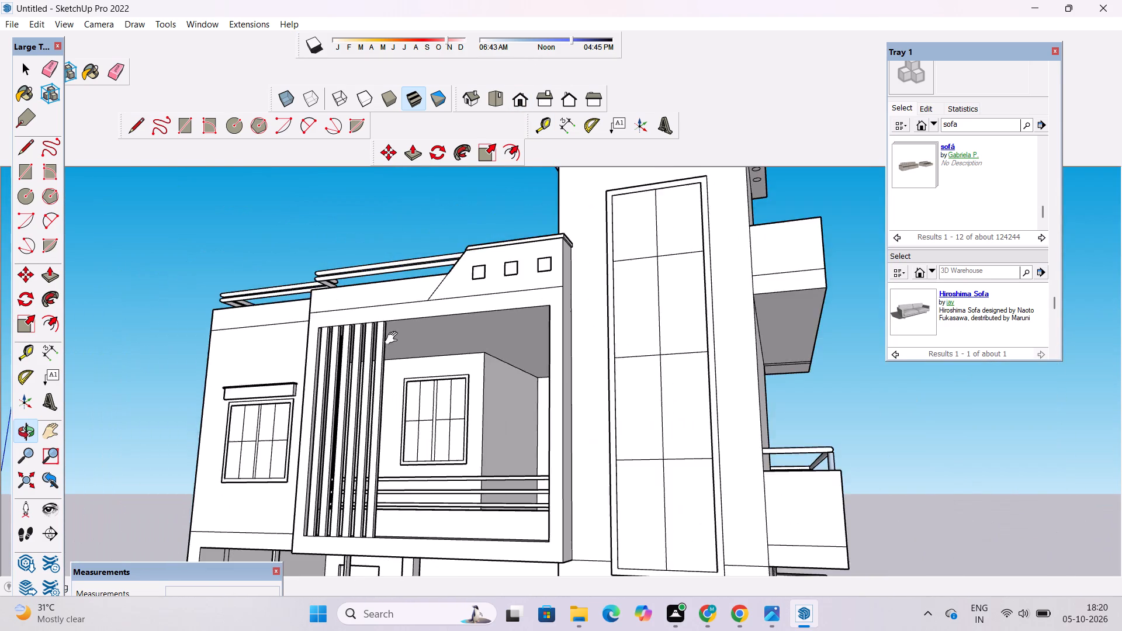
left_click_drag(414, 338, 508, 338, "shift")
left_click_drag(495, 332, 555, 303)
scroll(597, 348, "up", 3)
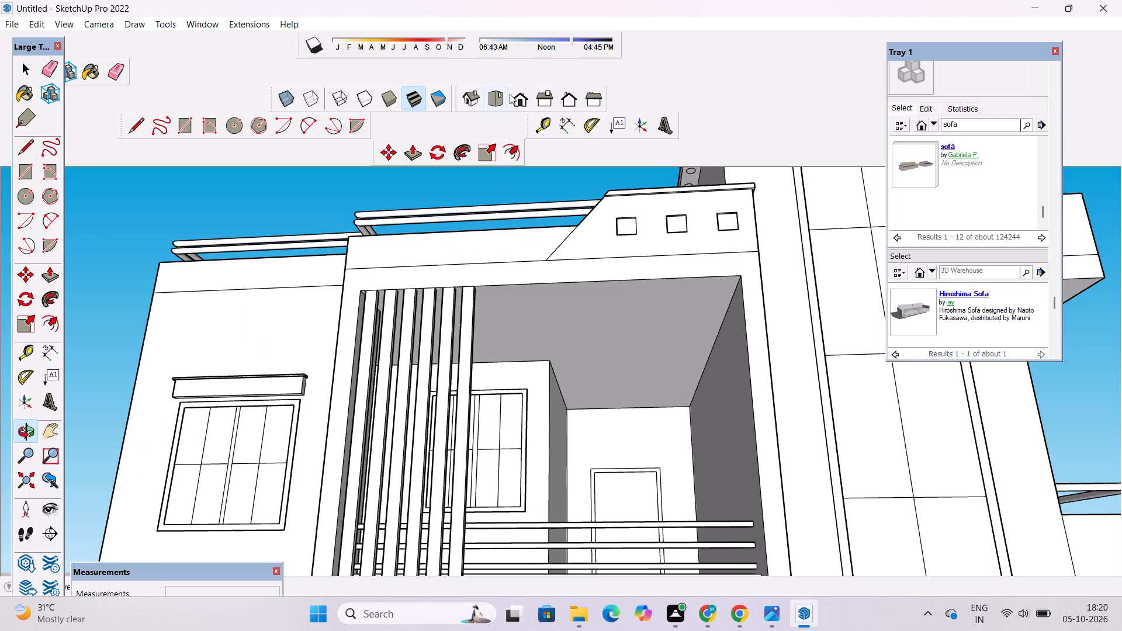
left_click(510, 94)
scroll(520, 197, "down", 5)
left_click_drag(522, 258, 525, 282, "shift")
left_click_drag(545, 360, 543, 271)
scroll(543, 332, "up", 4)
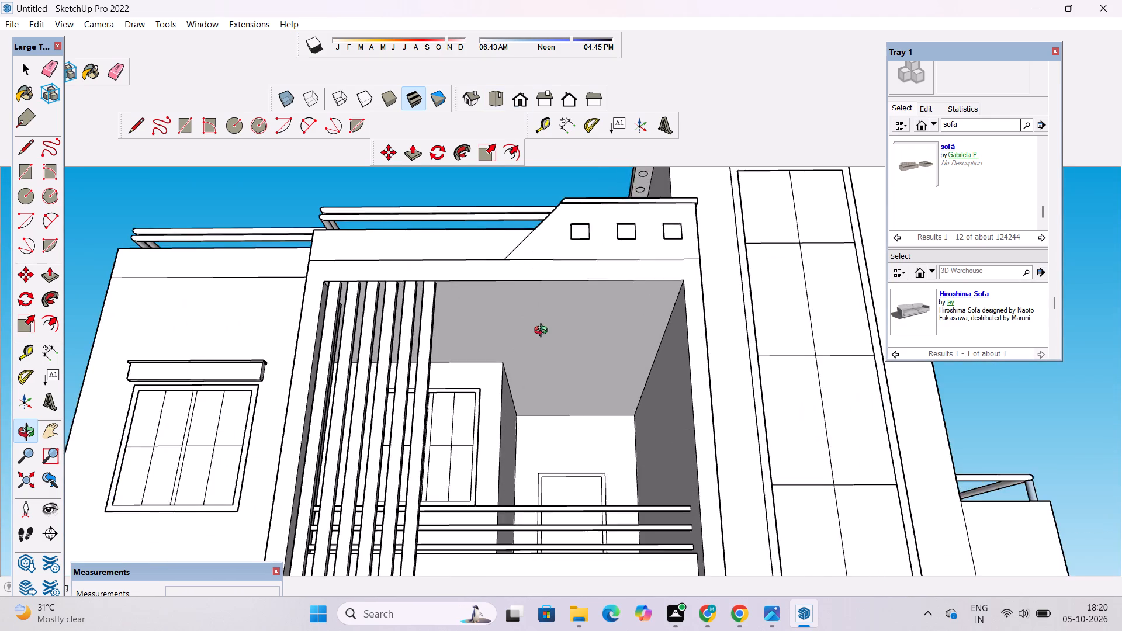
left_click_drag(545, 335, 549, 292, "shift")
left_click_drag(554, 367, 558, 391)
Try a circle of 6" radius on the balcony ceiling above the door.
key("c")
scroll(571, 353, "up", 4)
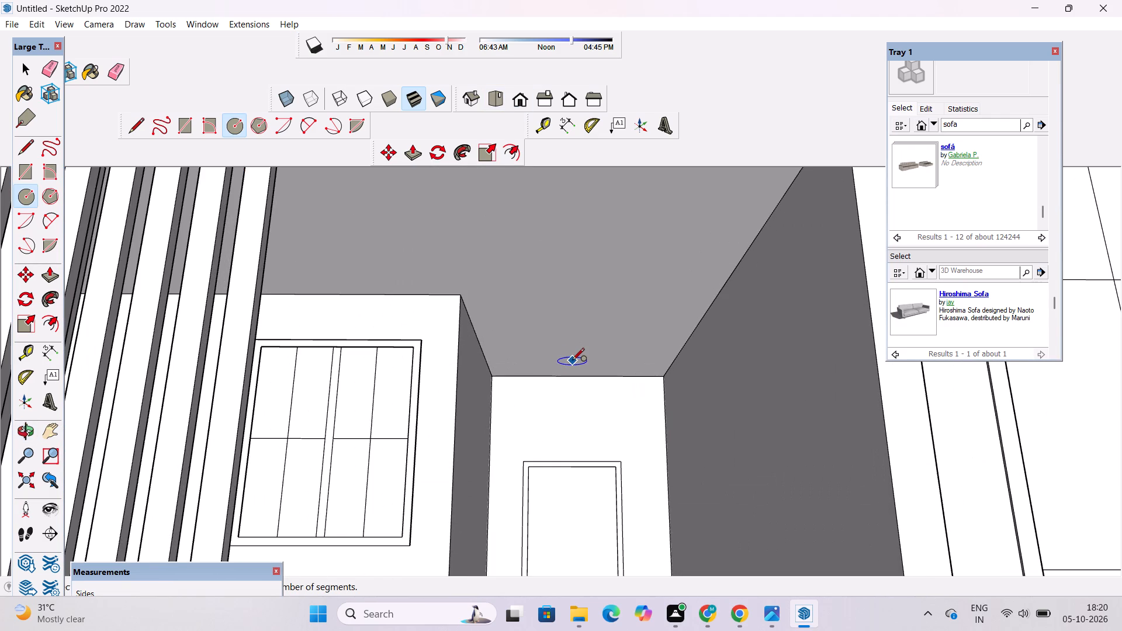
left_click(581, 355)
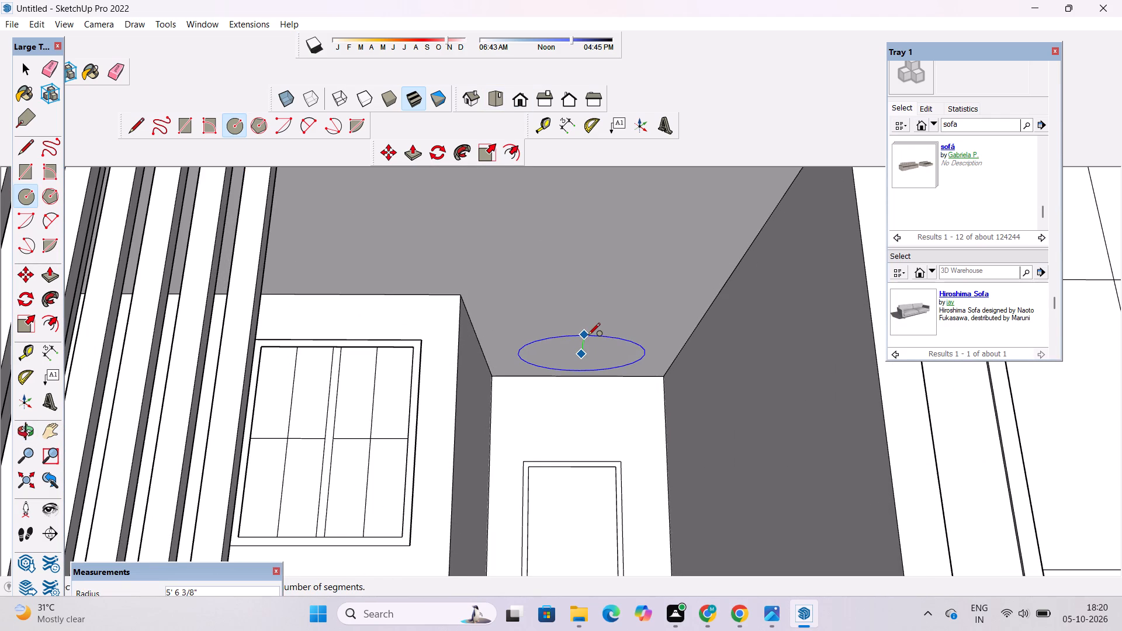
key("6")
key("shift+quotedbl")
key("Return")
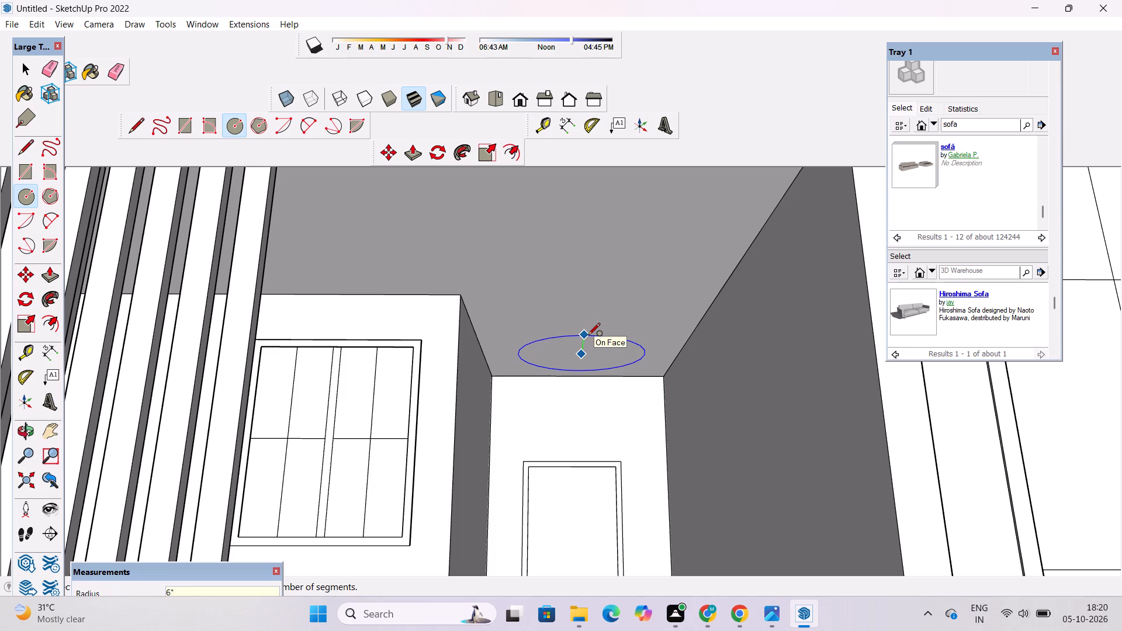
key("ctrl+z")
Draw a circle of 1' radius on the balcony ceiling, near the back wall above the door.
left_click(584, 356)
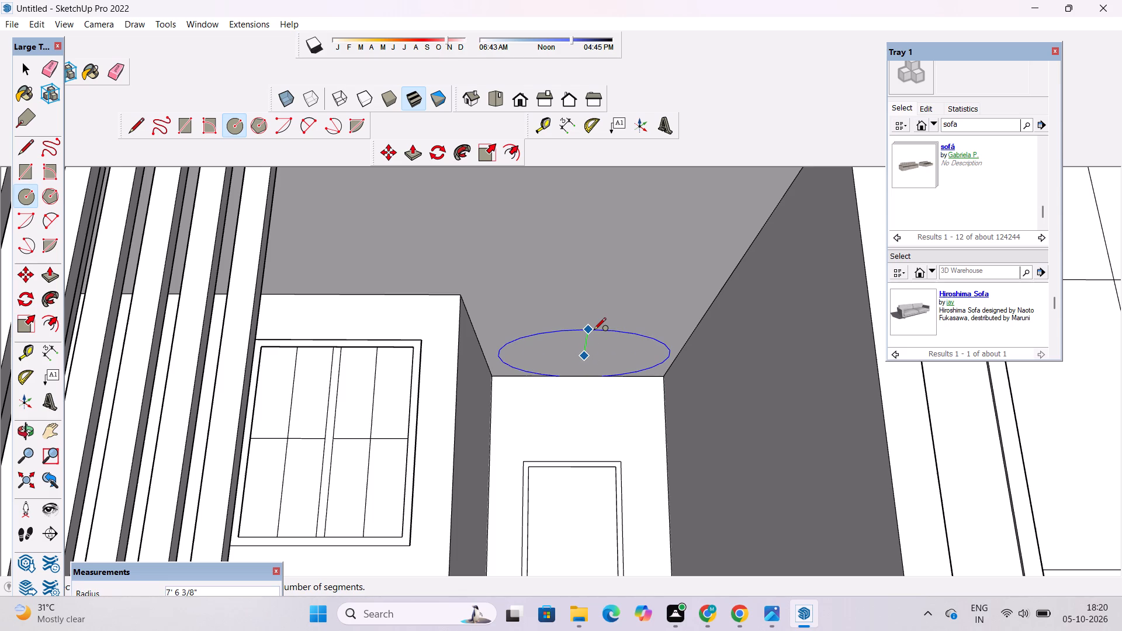
type("1'")
key("Return")
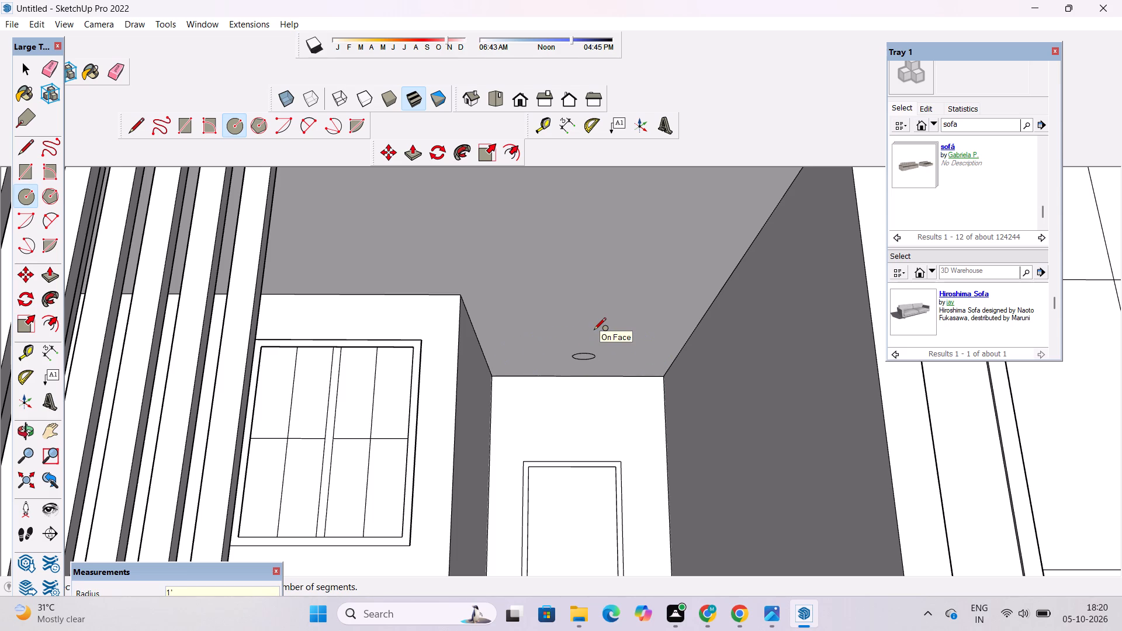
key("space")
Copy the ceiling circle 9' towards the balcony's front and array it as four copies at that spacing.
scroll(596, 362, "up", 8)
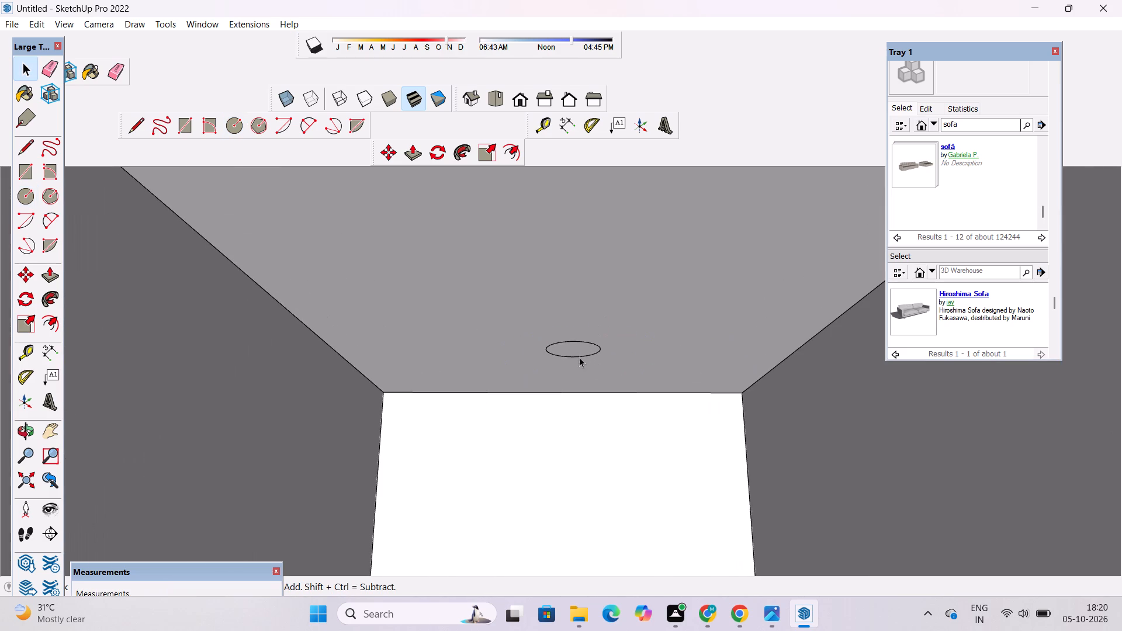
left_click(577, 342)
double_click(576, 351)
key("m")
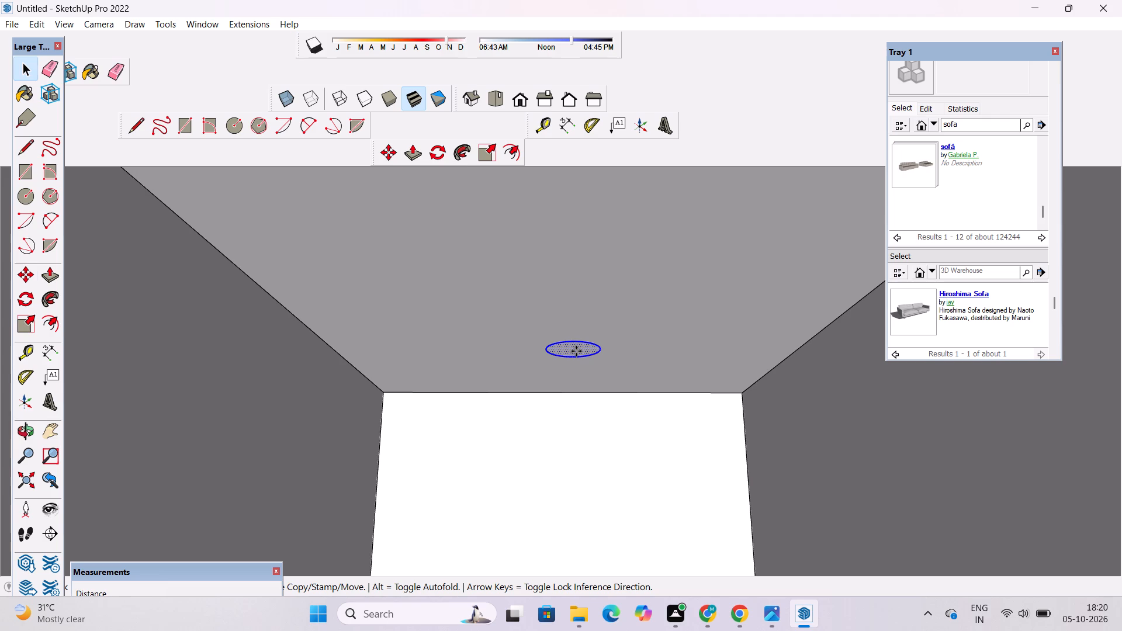
left_click(573, 344)
scroll(580, 286, "down", 6)
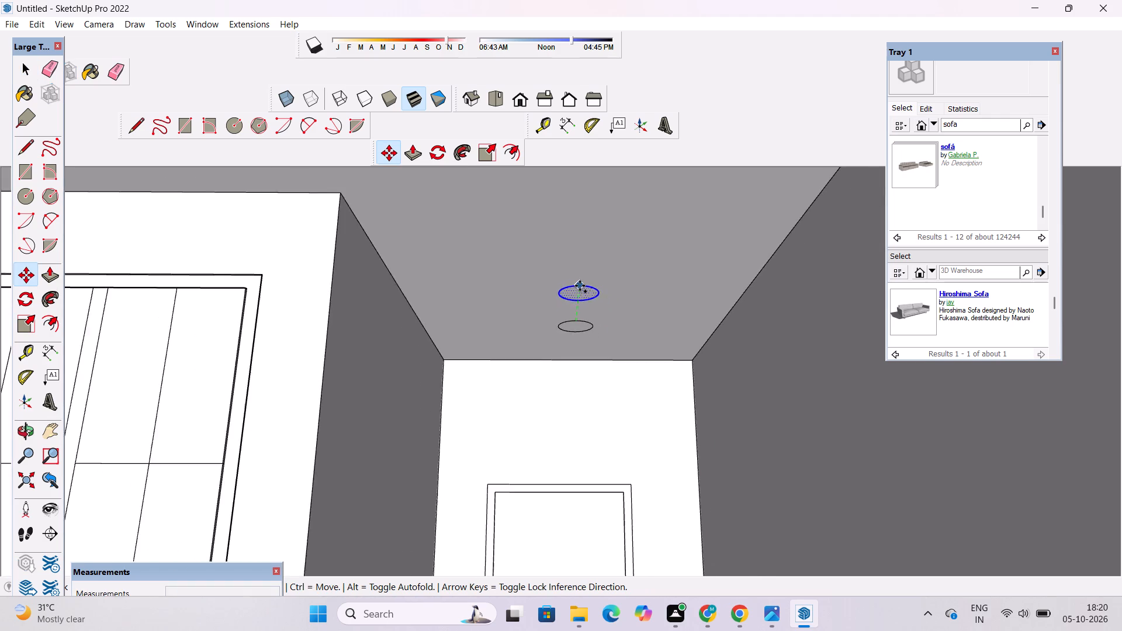
scroll(580, 286, "down", 11)
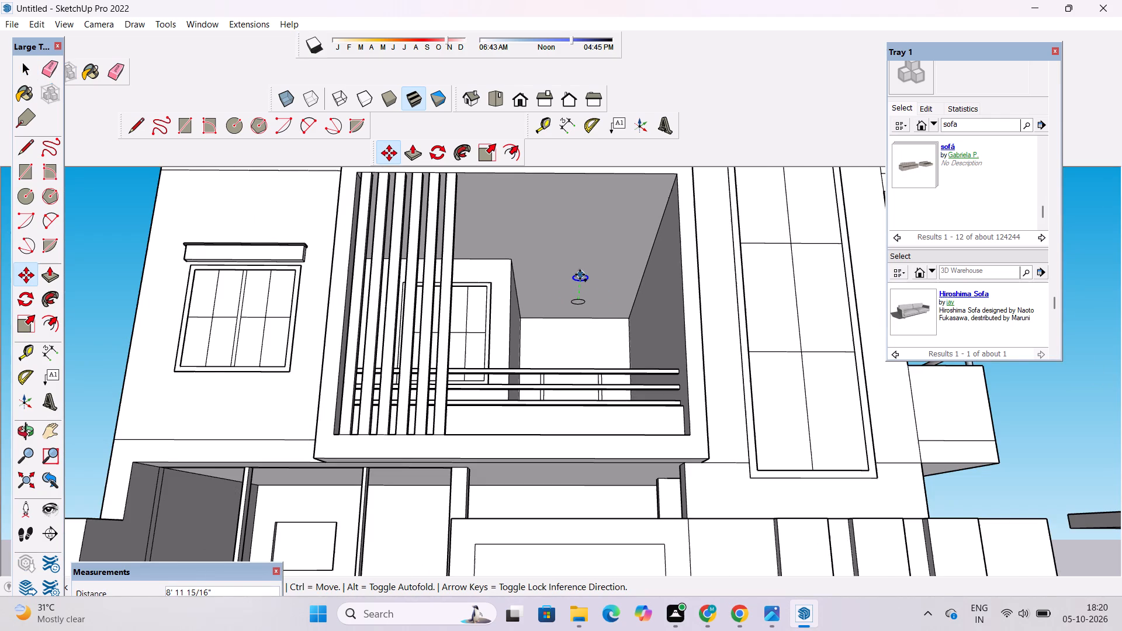
type("9'")
key("Return")
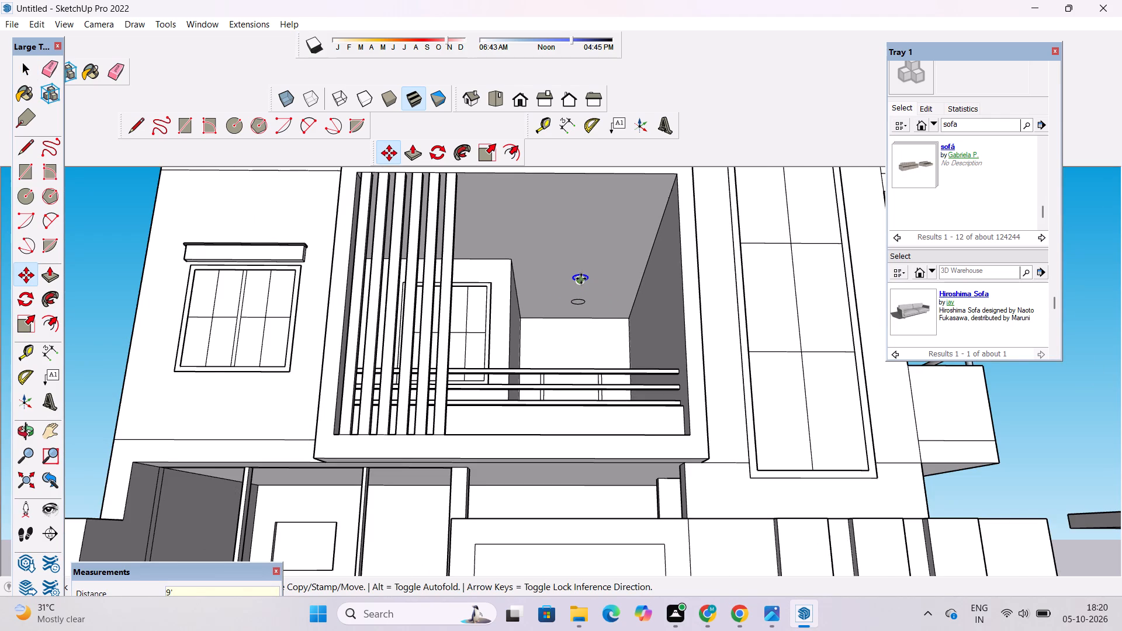
scroll(581, 279, "down", 4)
scroll(586, 258, "up", 4)
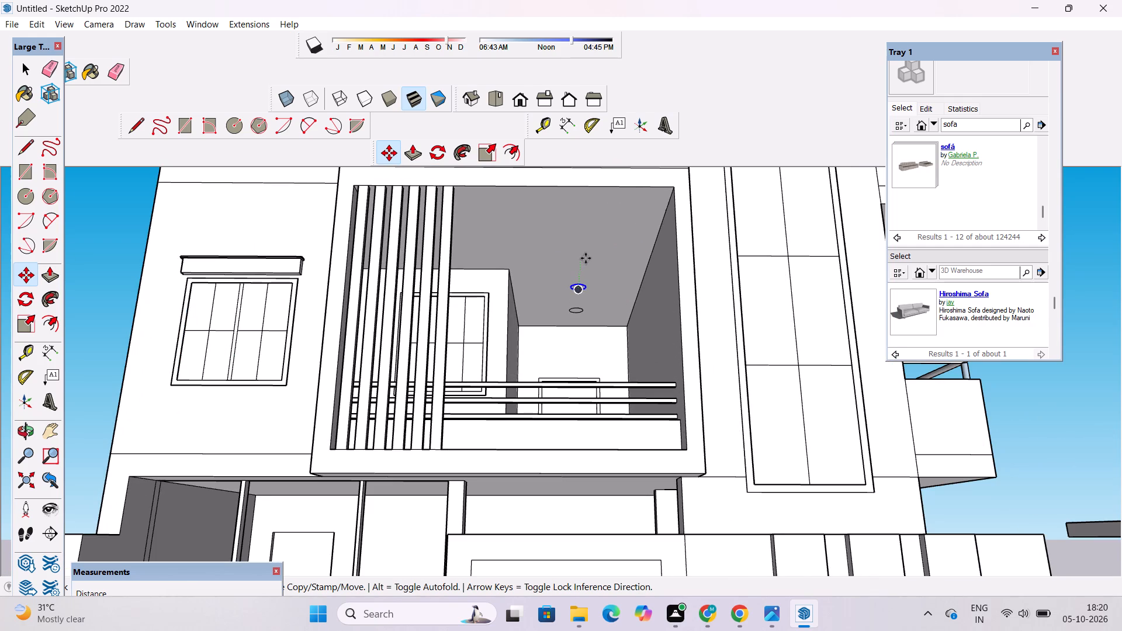
key("asterisk")
key("4")
key("Return")
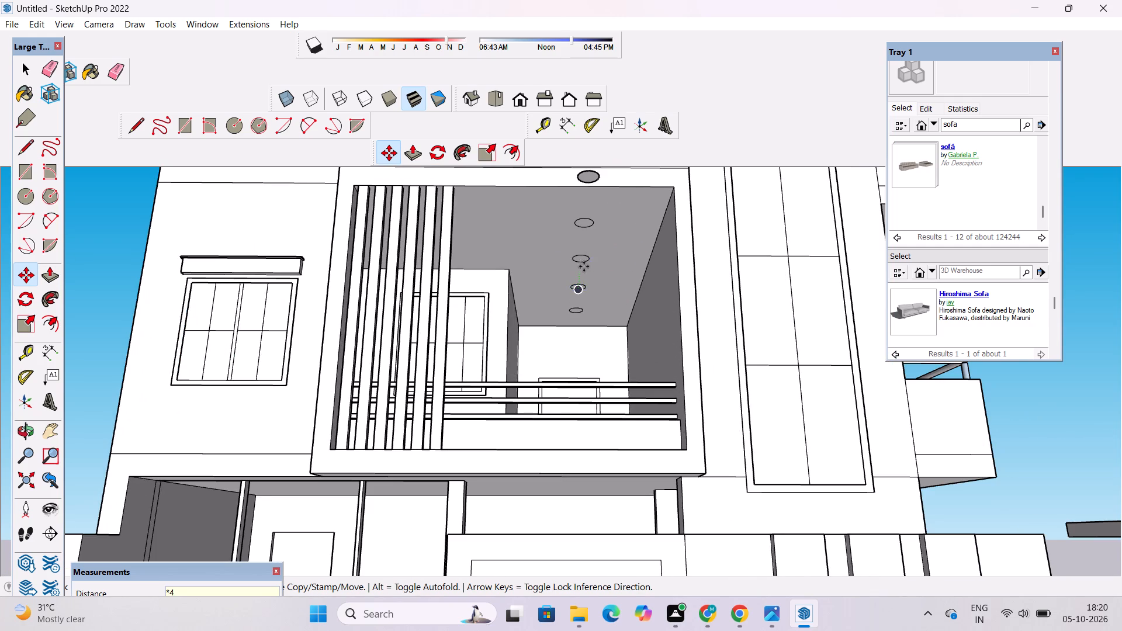
Erase the outermost circle copy that projects beyond the balcony ceiling in front of the facade.
scroll(582, 283, "down", 4)
key("space")
key("e")
scroll(585, 217, "up", 2)
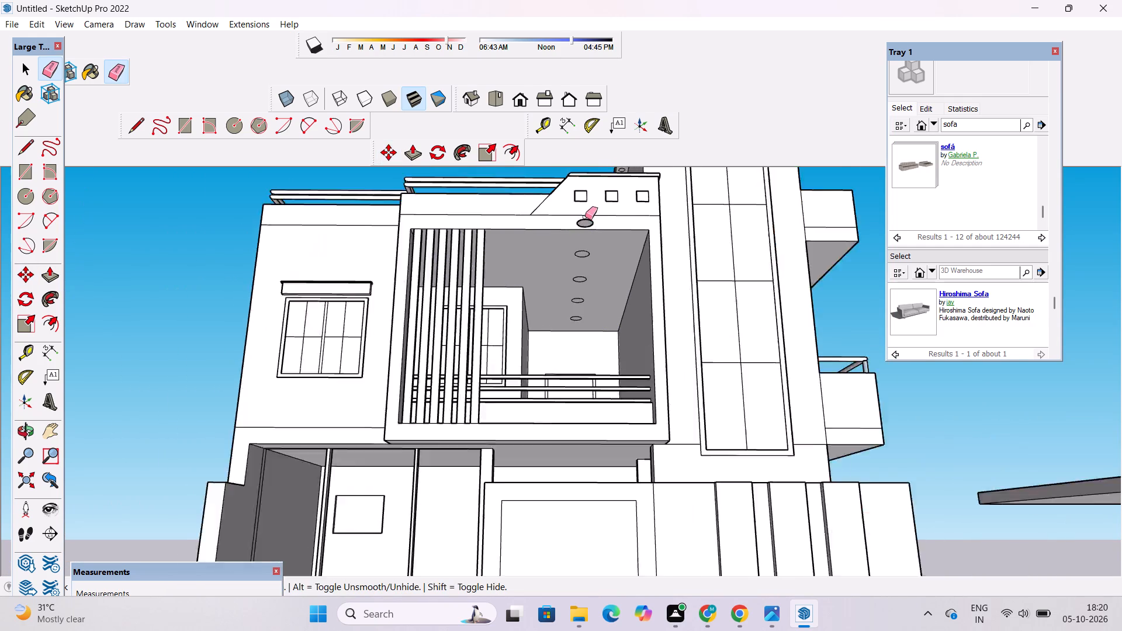
scroll(585, 217, "up", 7)
left_click_drag(593, 221, 595, 226)
scroll(608, 284, "down", 5)
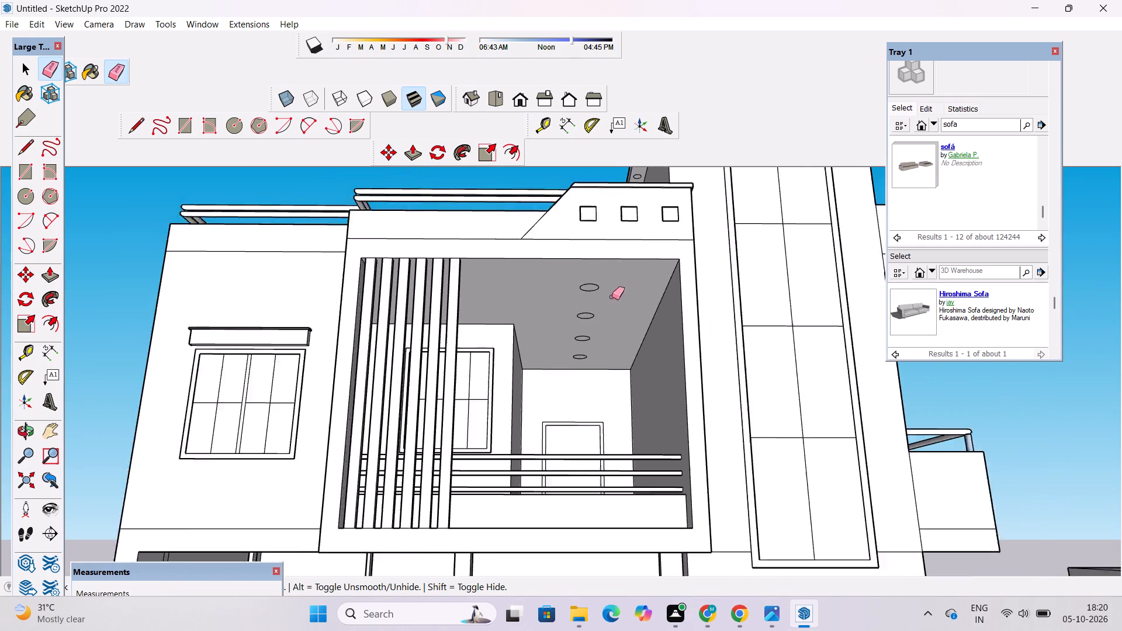
Examine the row of circles on the balcony ceiling from different low angles.
scroll(617, 313, "up", 2)
key("o")
left_click_drag(610, 345, 650, 315, "shift")
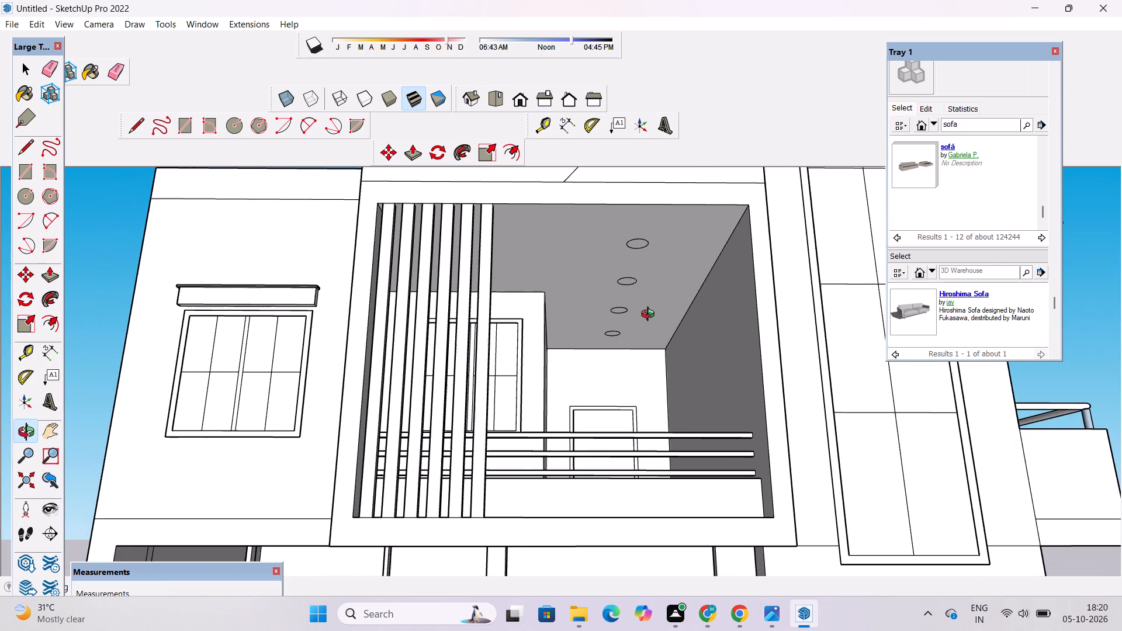
left_click_drag(650, 315, 609, 330)
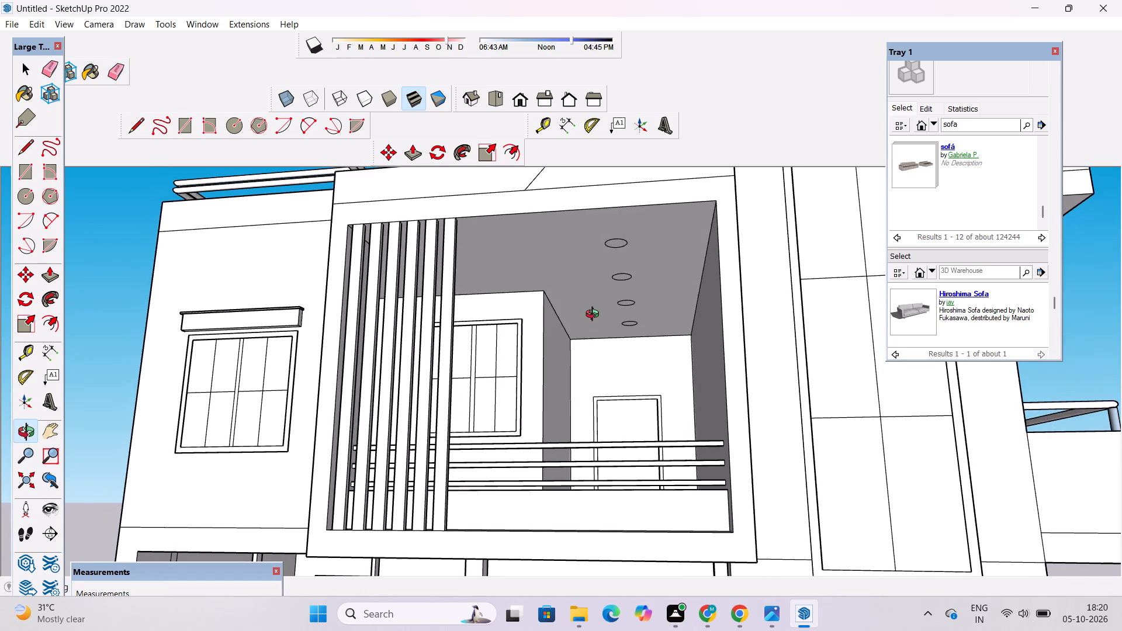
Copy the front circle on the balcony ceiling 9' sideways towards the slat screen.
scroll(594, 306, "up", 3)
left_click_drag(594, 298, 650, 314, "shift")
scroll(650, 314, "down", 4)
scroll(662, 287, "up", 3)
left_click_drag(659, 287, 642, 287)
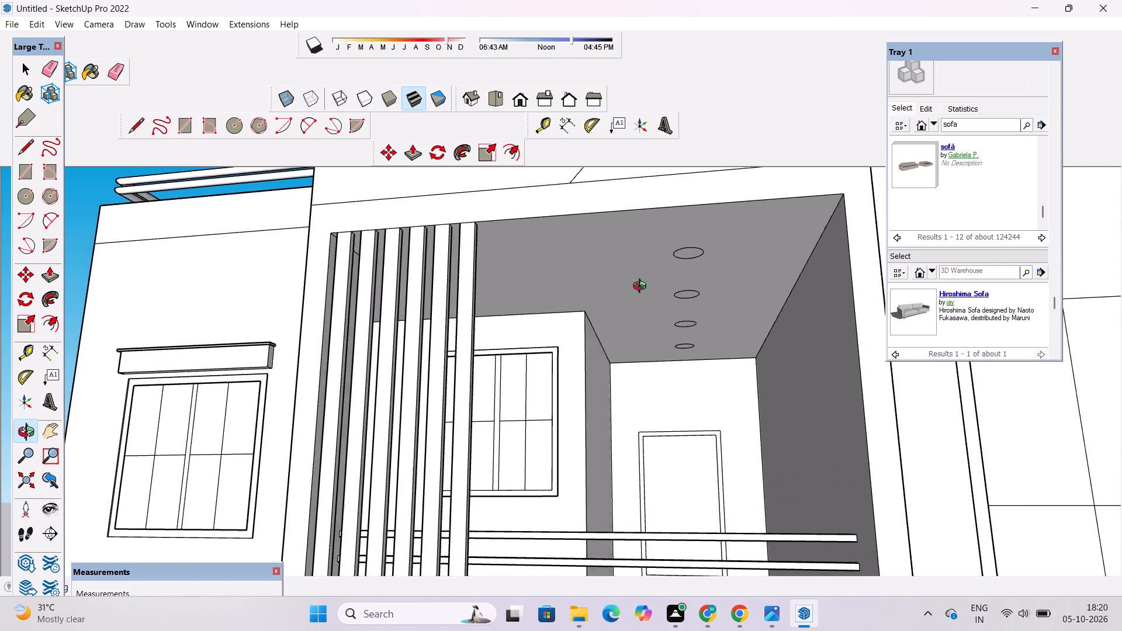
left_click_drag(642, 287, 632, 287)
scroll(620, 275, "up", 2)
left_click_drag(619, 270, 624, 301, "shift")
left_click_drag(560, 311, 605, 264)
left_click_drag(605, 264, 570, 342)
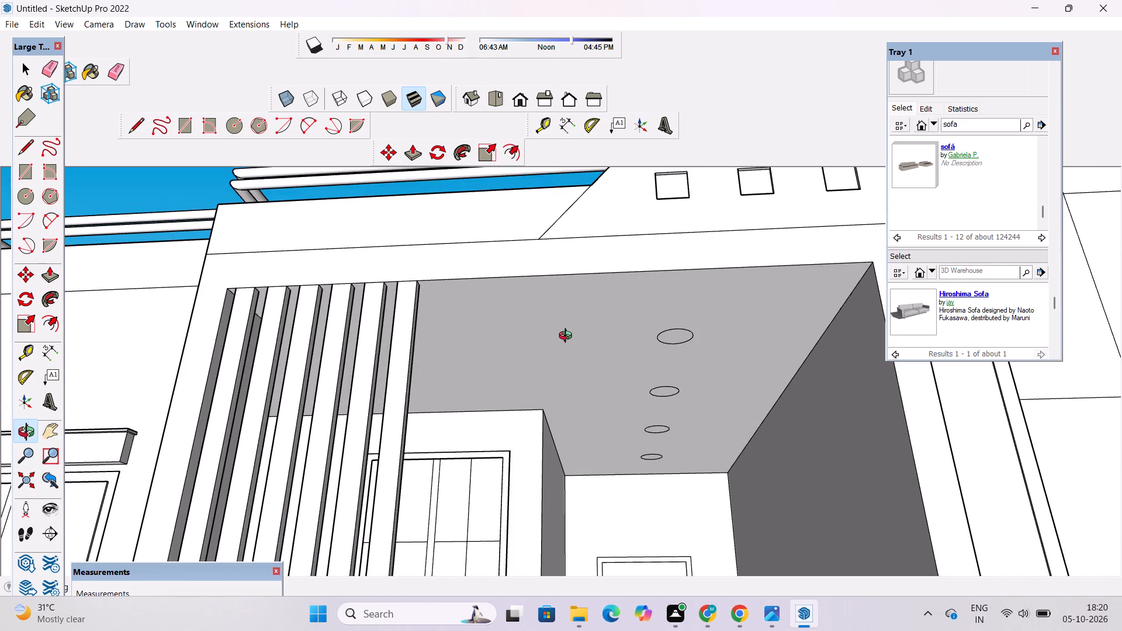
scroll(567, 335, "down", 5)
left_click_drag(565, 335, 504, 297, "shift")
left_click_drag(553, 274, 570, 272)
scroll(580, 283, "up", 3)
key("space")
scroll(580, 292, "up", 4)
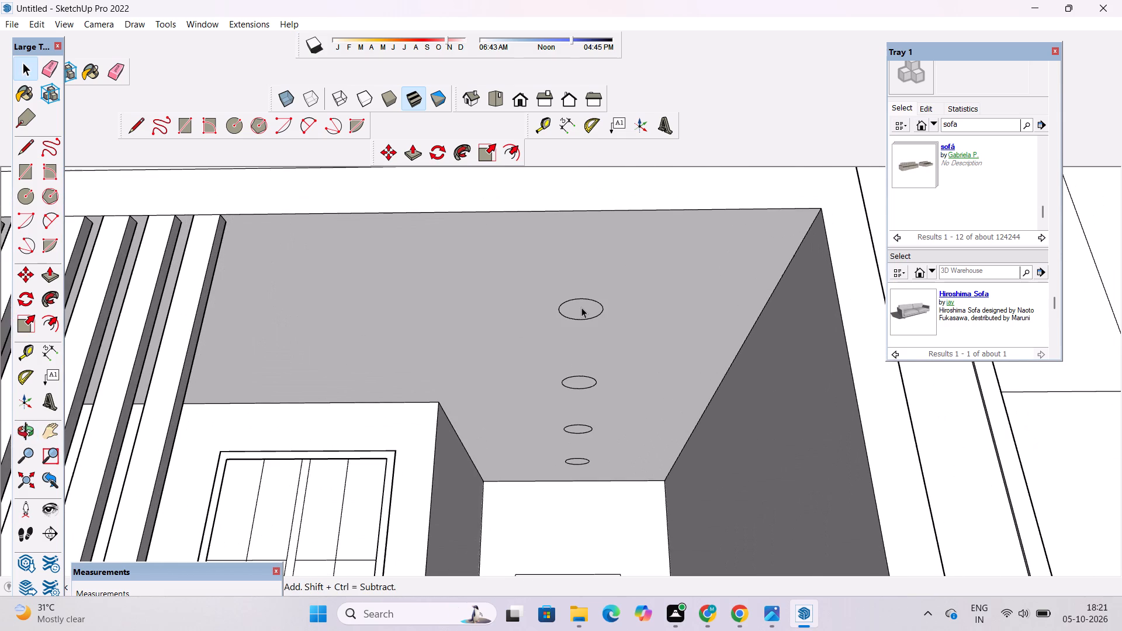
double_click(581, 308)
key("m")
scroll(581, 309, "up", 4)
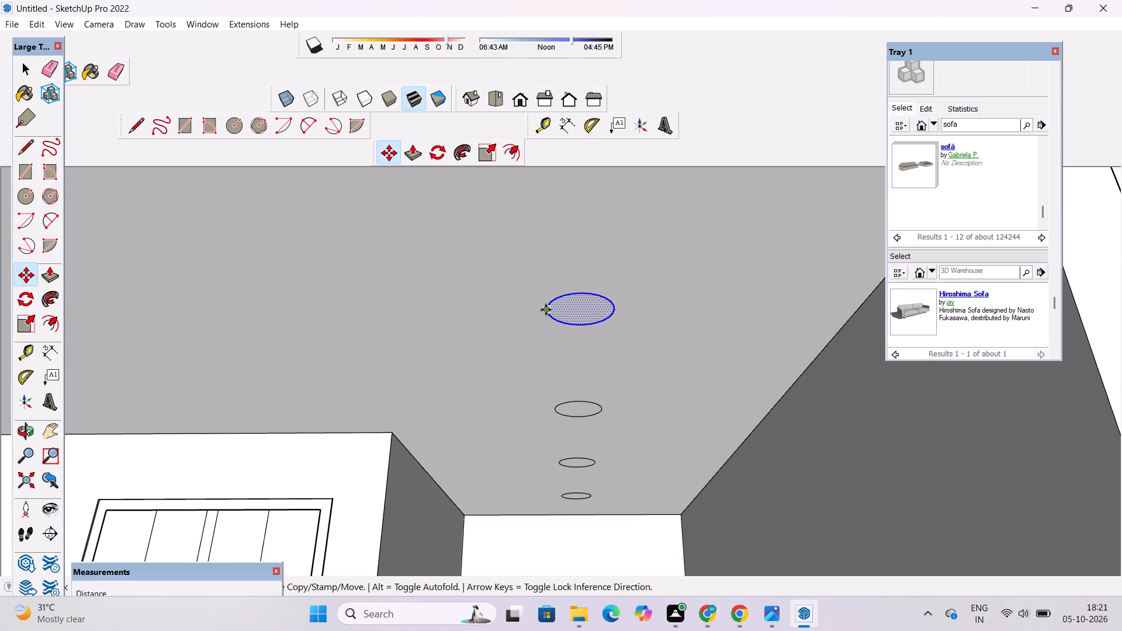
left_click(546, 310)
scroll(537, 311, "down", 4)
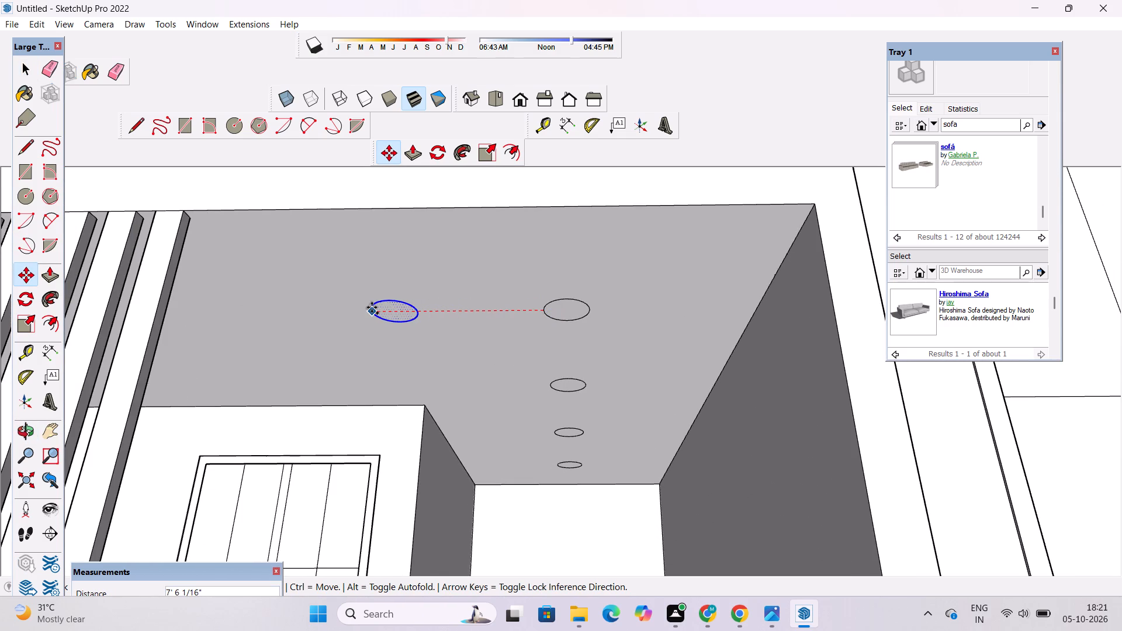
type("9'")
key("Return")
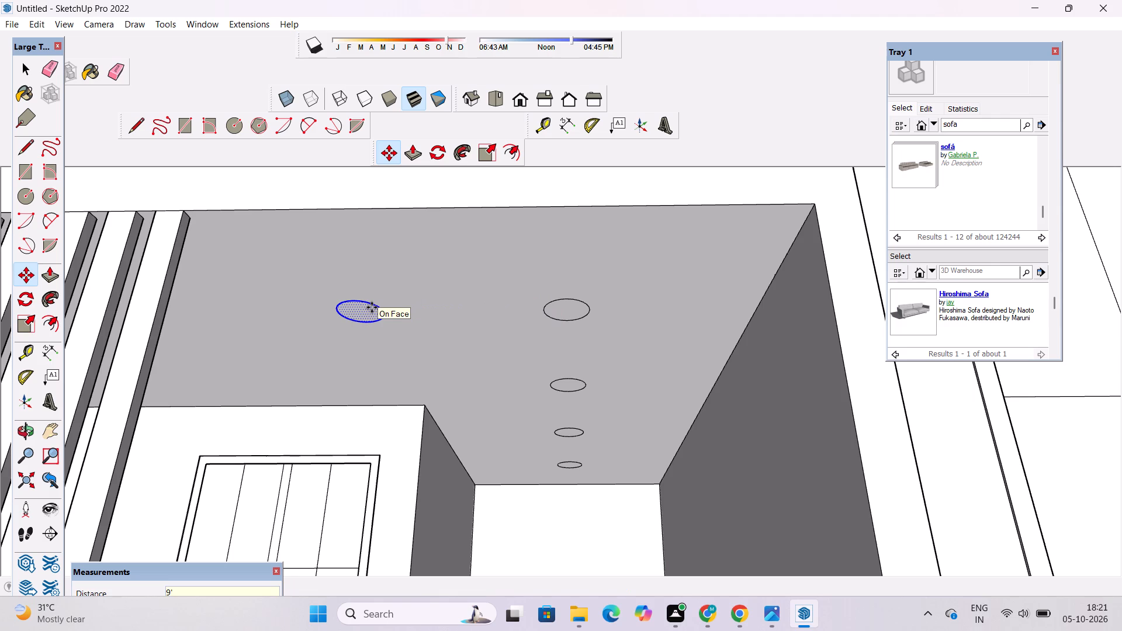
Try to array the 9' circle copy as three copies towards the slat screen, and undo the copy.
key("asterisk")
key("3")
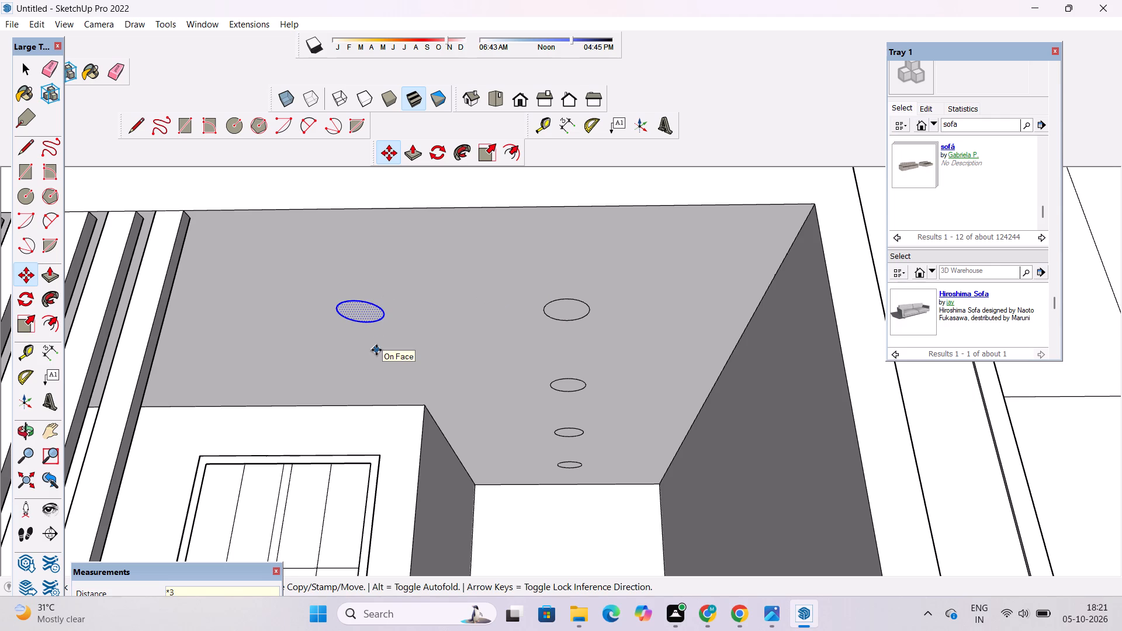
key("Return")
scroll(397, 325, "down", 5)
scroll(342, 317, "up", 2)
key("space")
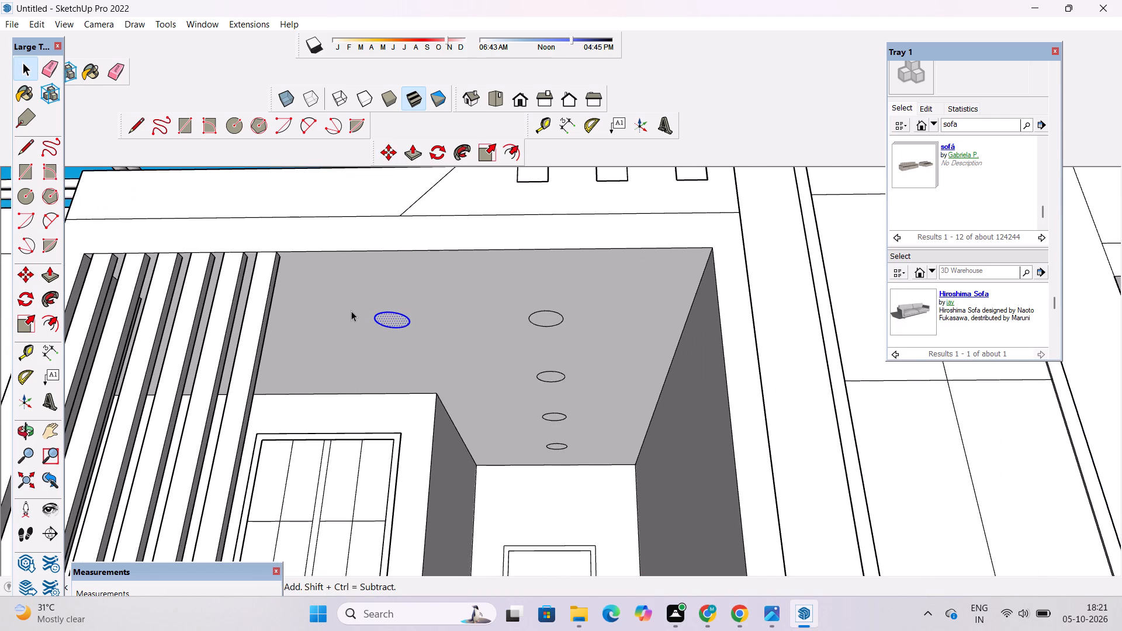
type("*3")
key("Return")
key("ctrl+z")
Copy the front balcony ceiling circle 7' towards the slat screen and array it as three copies at that spacing.
double_click(546, 318)
key("m")
scroll(546, 319, "up", 2)
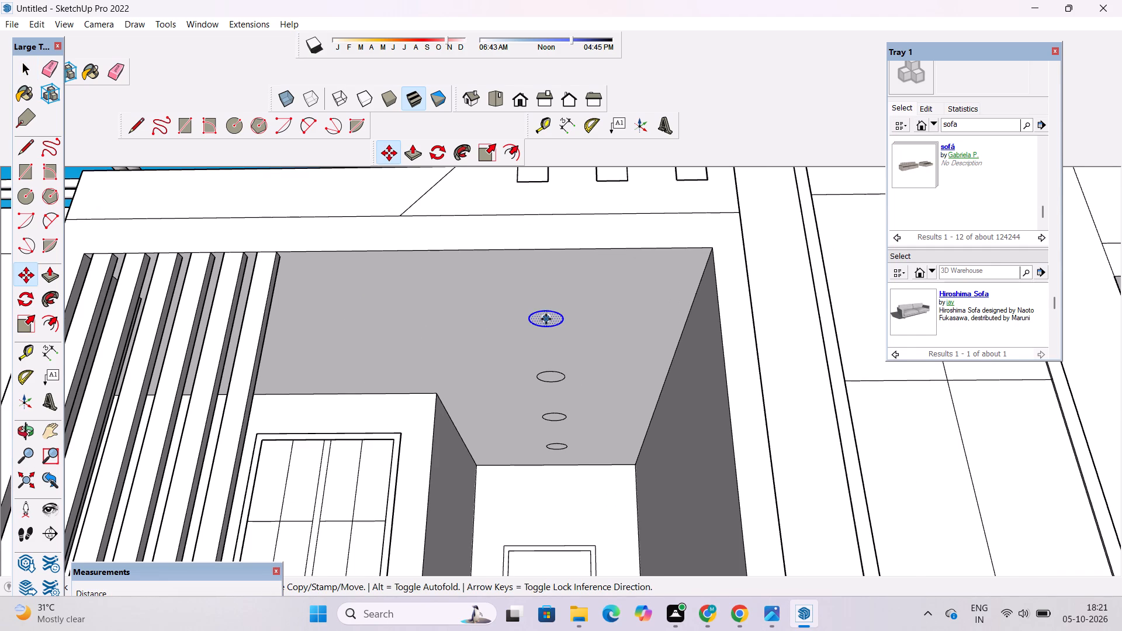
scroll(546, 319, "up", 1)
left_click(520, 319)
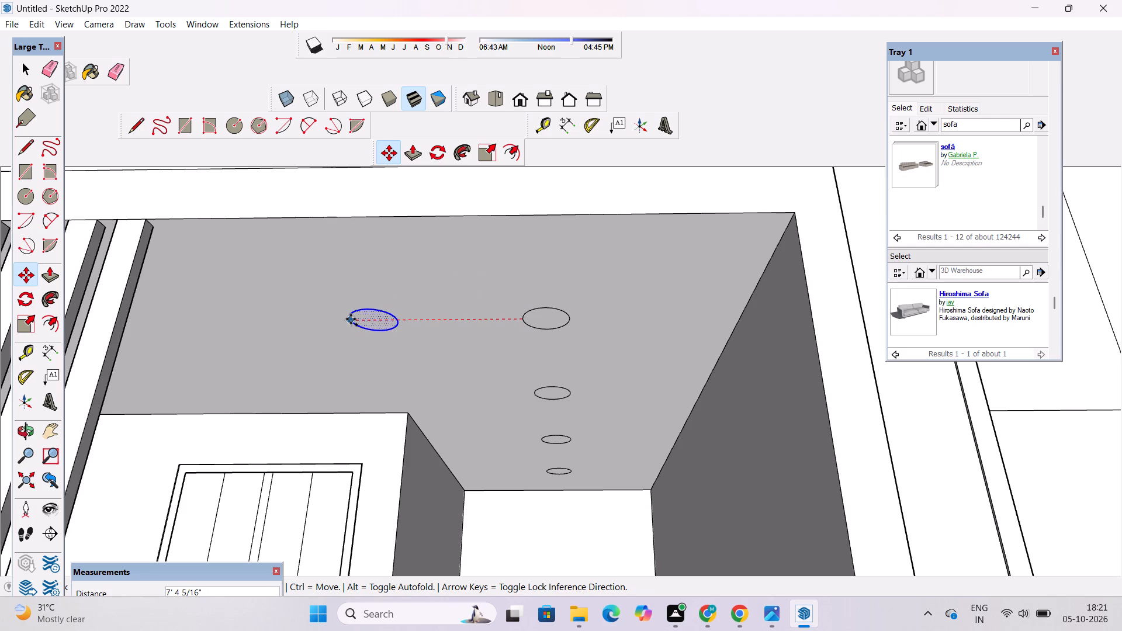
type("7'")
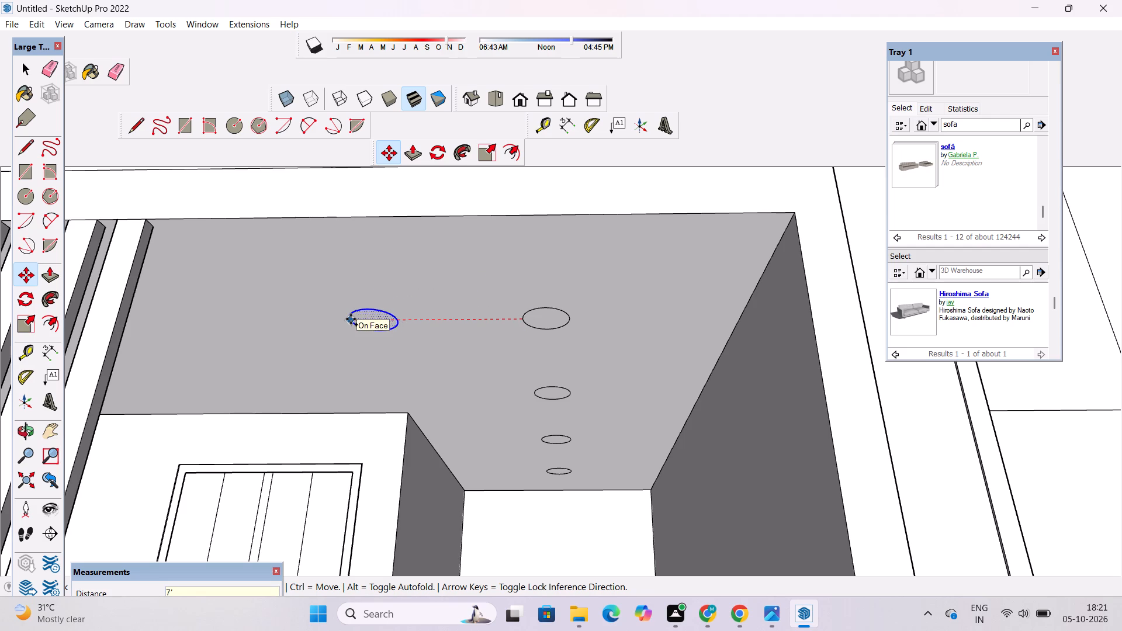
key("Return")
key("asterisk")
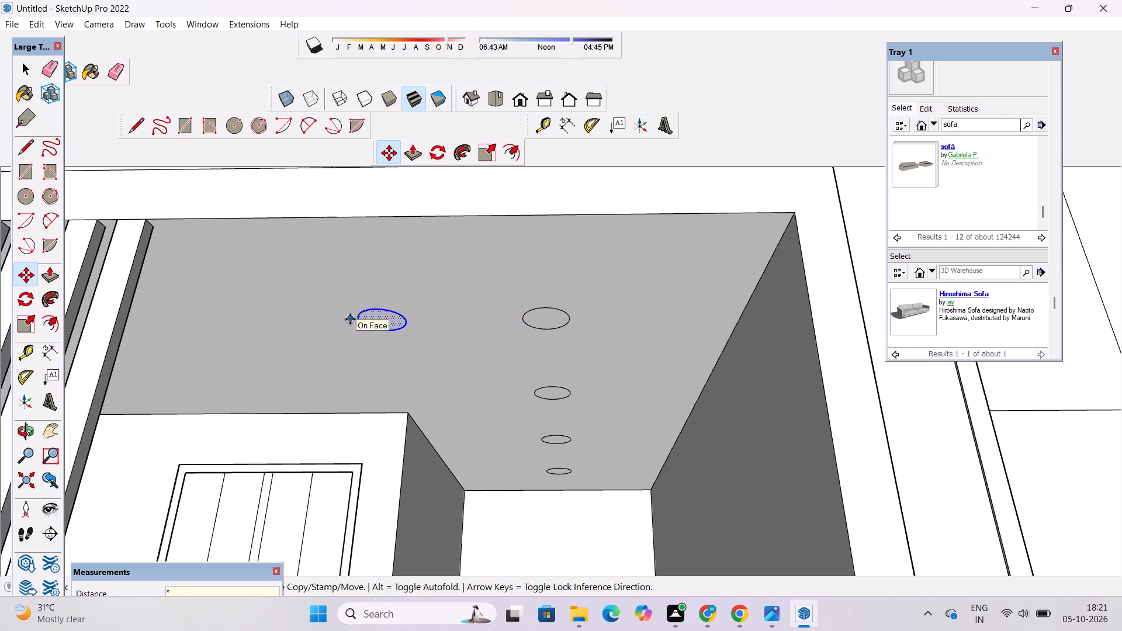
key("3")
key("Return")
scroll(350, 319, "down", 6)
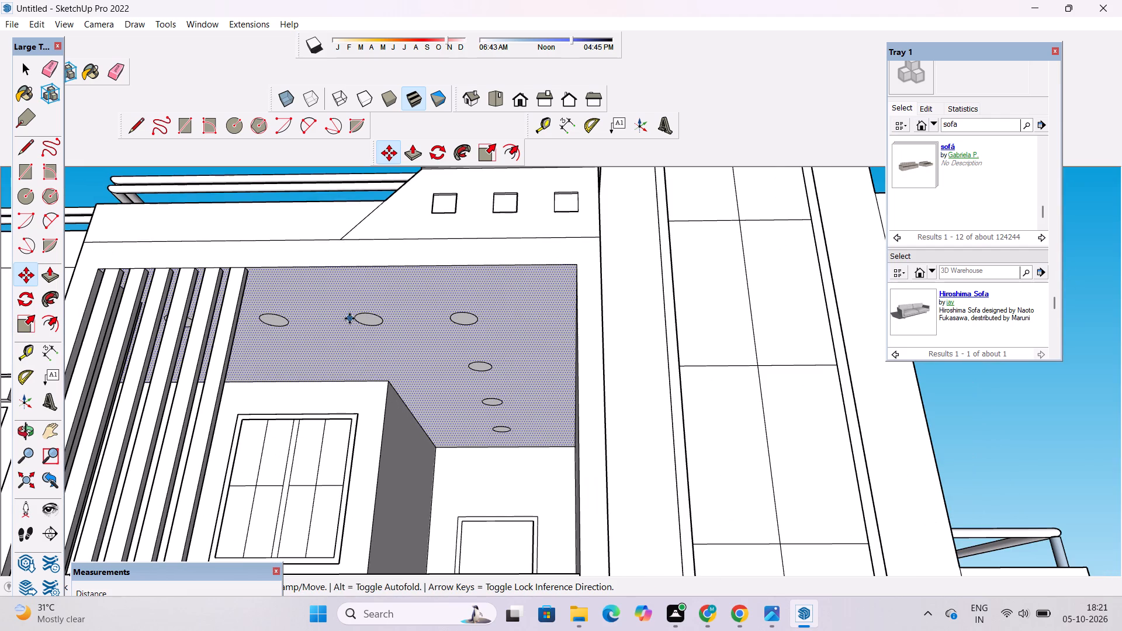
Examine the balcony ceiling circles and the house's whole front facade from low, high and distant angles.
key("o")
left_click(349, 306)
scroll(349, 307, "down", 6)
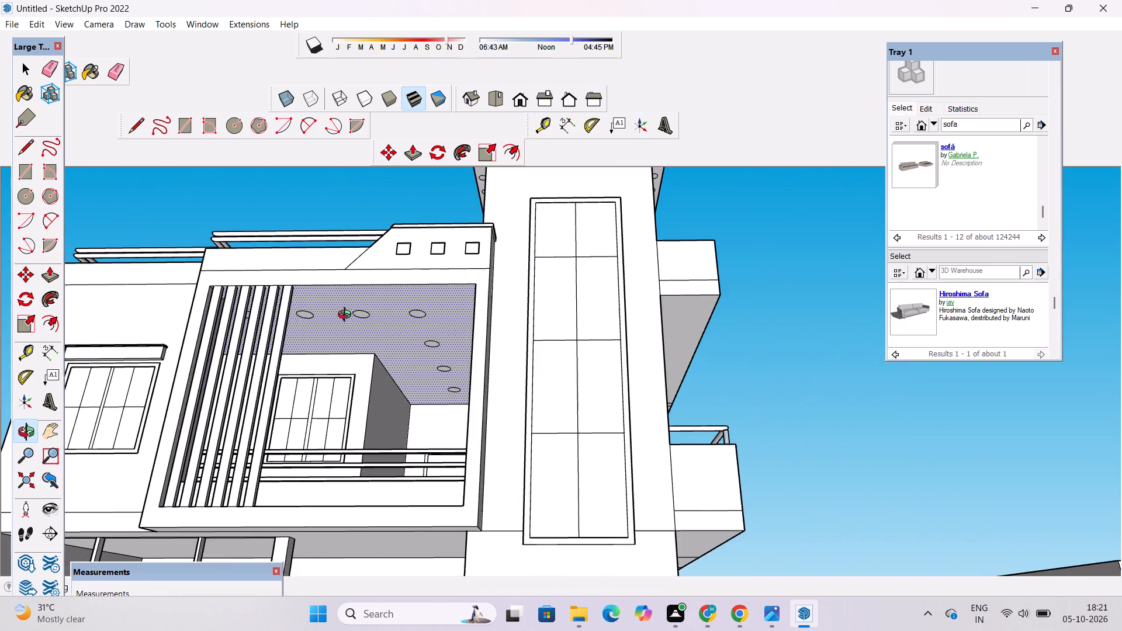
left_click_drag(348, 318, 432, 317, "shift")
left_click_drag(434, 323, 438, 334, "shift")
key("space")
left_click(421, 176)
scroll(455, 278, "down", 4)
scroll(456, 283, "up", 1)
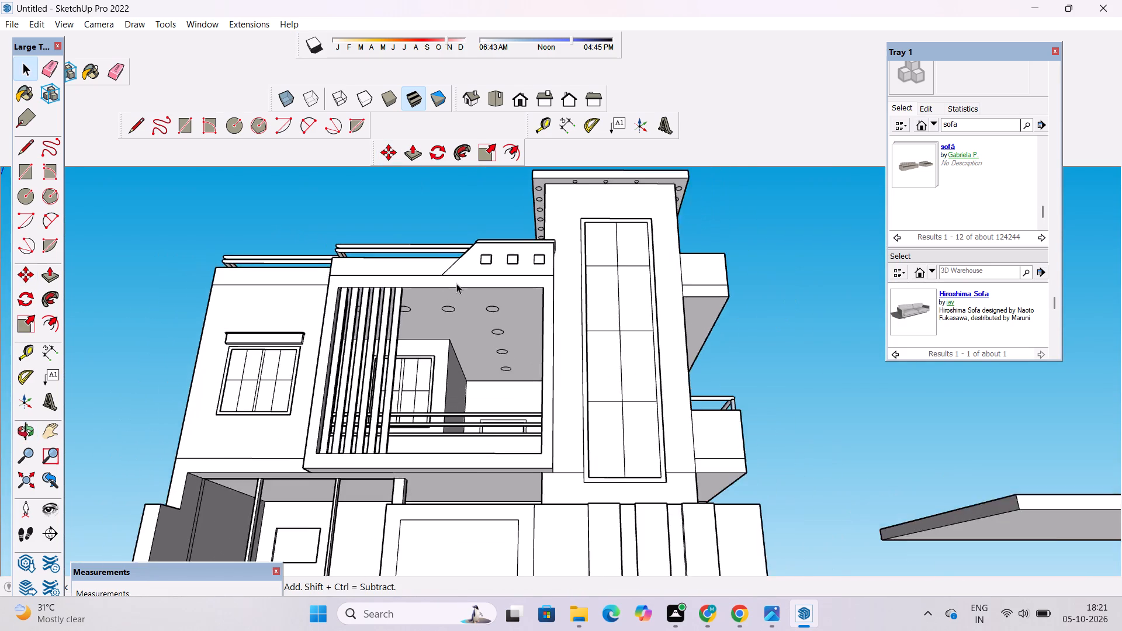
scroll(456, 283, "up", 1)
key("o")
scroll(449, 312, "down", 4)
left_click_drag(439, 323, 534, 299, "shift")
left_click_drag(536, 331, 577, 323)
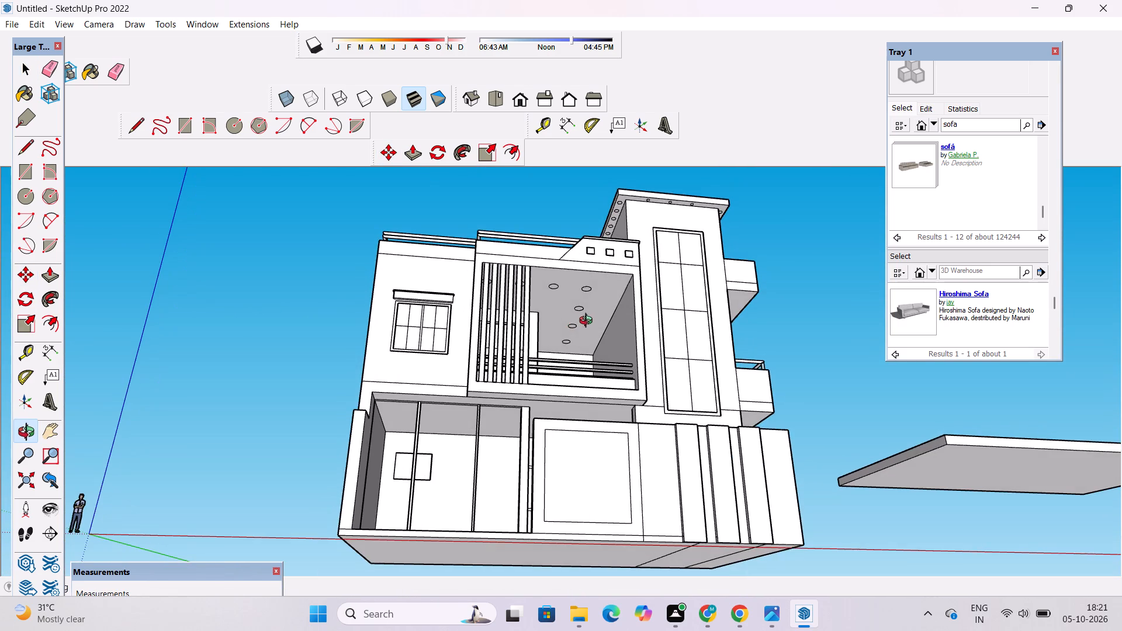
left_click_drag(588, 322, 548, 336, "shift")
scroll(524, 323, "down", 3)
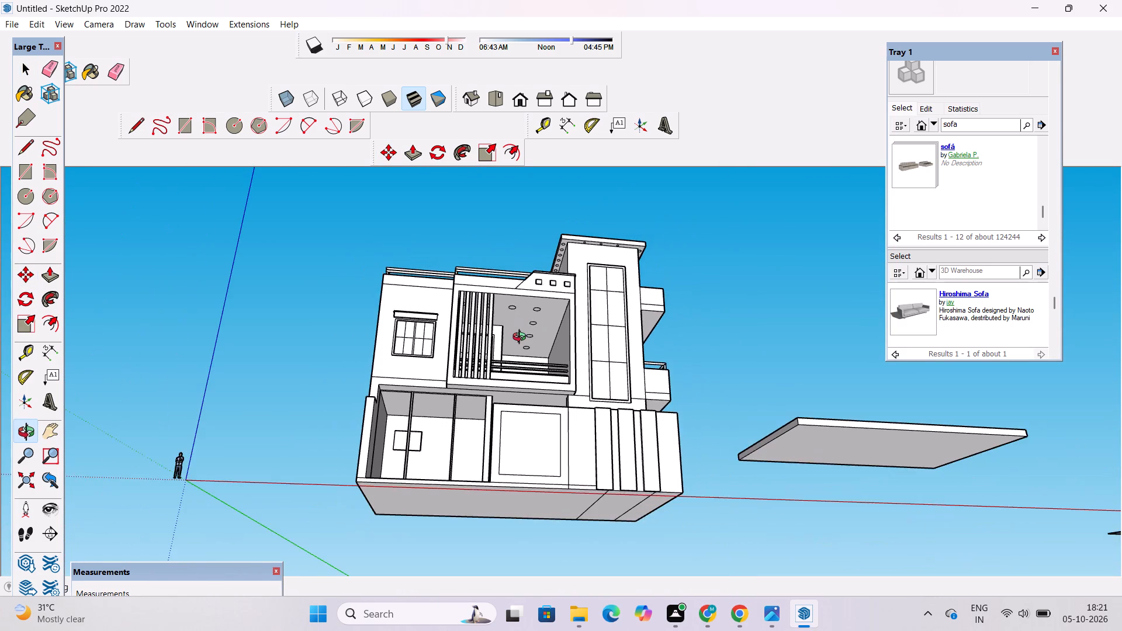
left_click_drag(522, 338, 522, 318)
scroll(520, 318, "down", 3)
left_click_drag(538, 335, 527, 335)
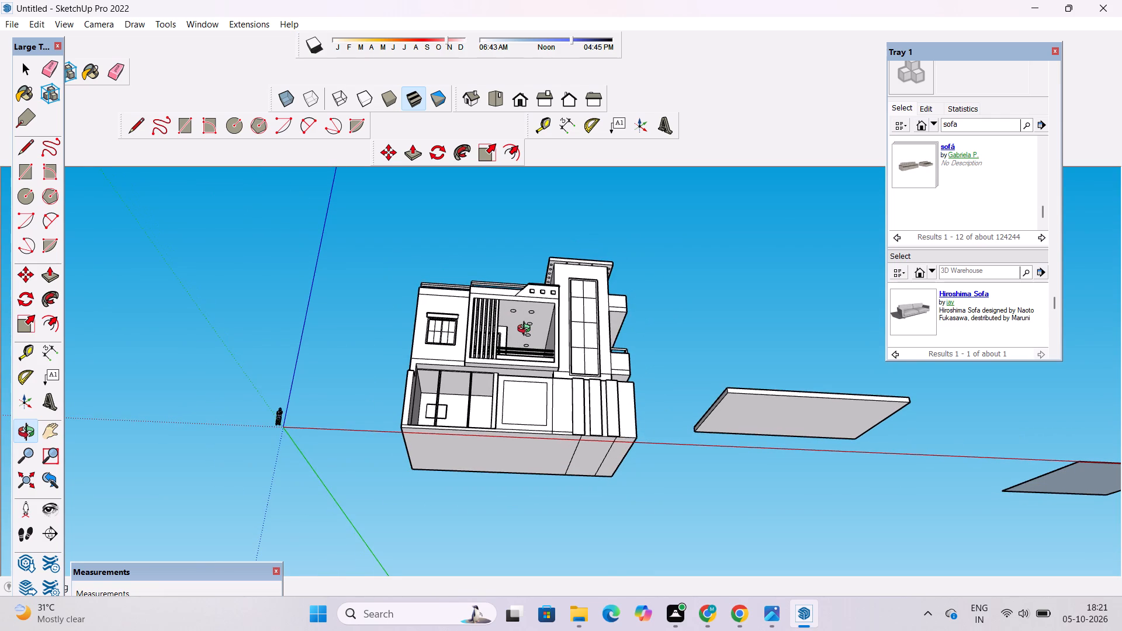
left_click(527, 330)
scroll(527, 335, "down", 3)
left_click_drag(532, 331, 524, 309, "shift")
left_click_drag(524, 331, 532, 388)
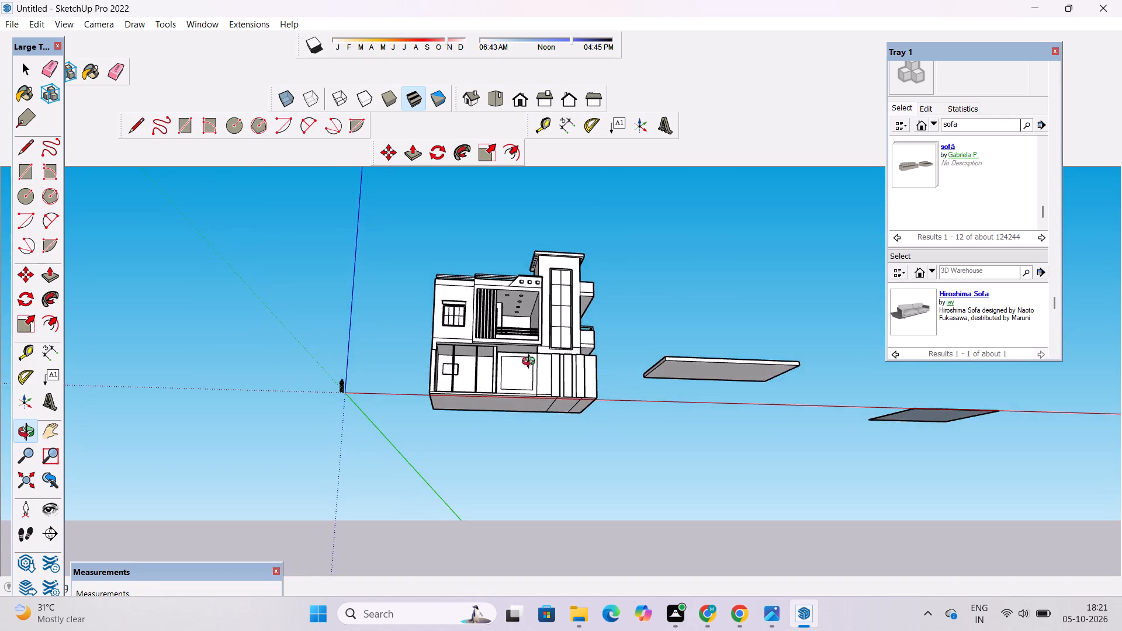
scroll(531, 363, "up", 2)
left_click_drag(530, 355, 534, 385)
scroll(533, 373, "down", 1)
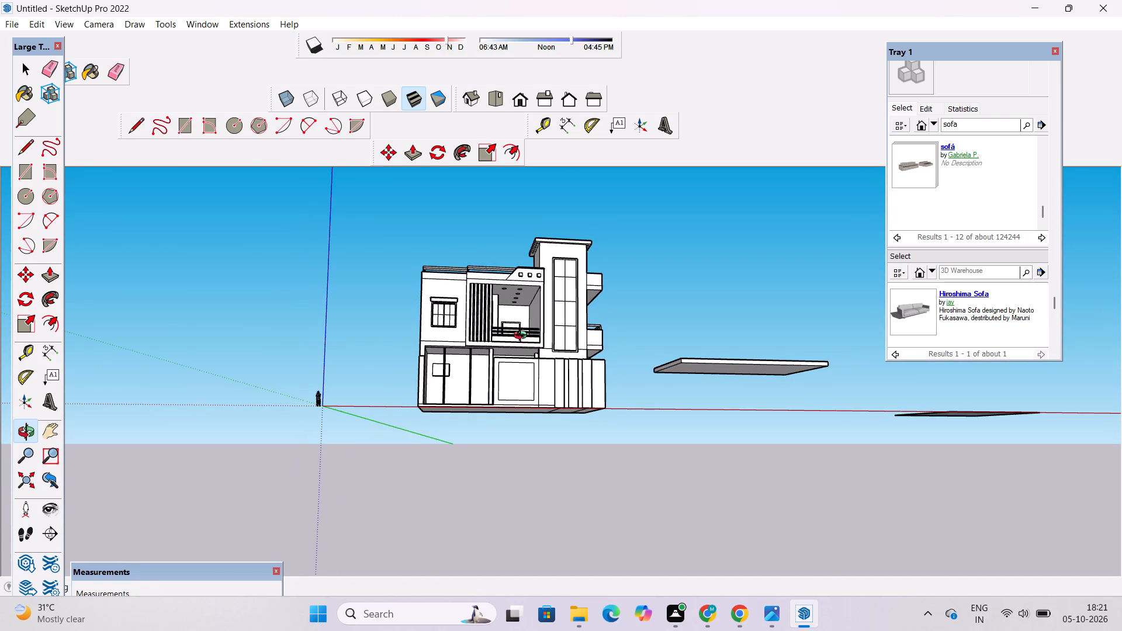
scroll(521, 336, "down", 2)
left_click_drag(496, 324, 473, 505)
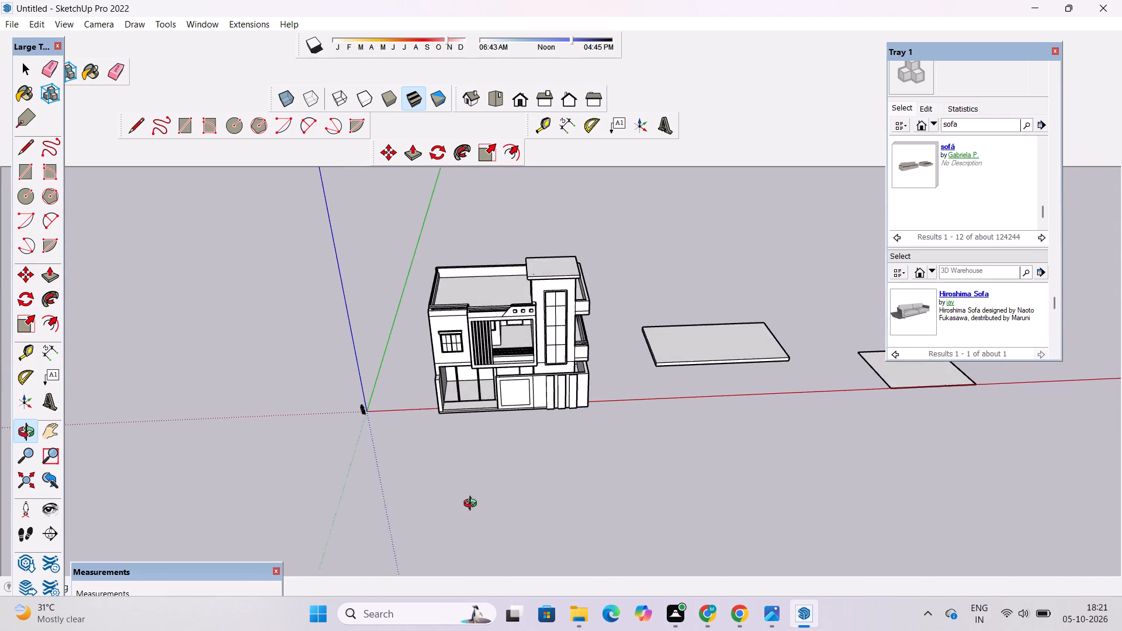
left_click_drag(473, 505, 482, 376)
left_click_drag(484, 391, 484, 407, "shift")
scroll(485, 407, "up", 4)
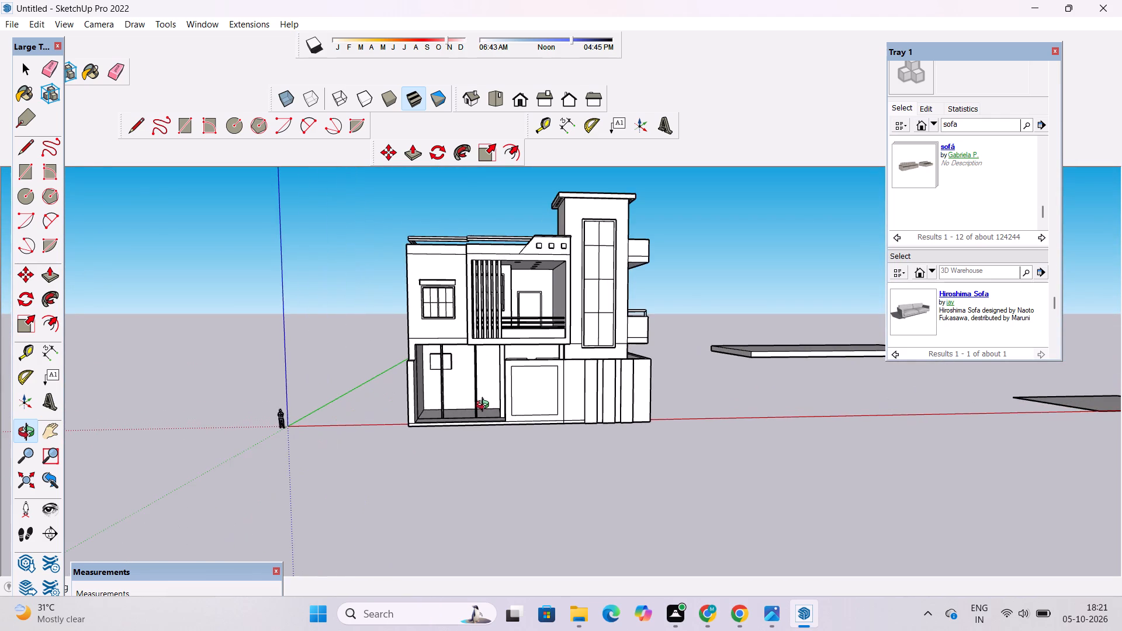
left_click_drag(482, 422, 455, 384)
scroll(455, 383, "down", 5)
left_click_drag(453, 395, 472, 466)
scroll(469, 402, "up", 5)
left_click_drag(488, 370, 498, 444, "shift")
left_click_drag(498, 445, 497, 358)
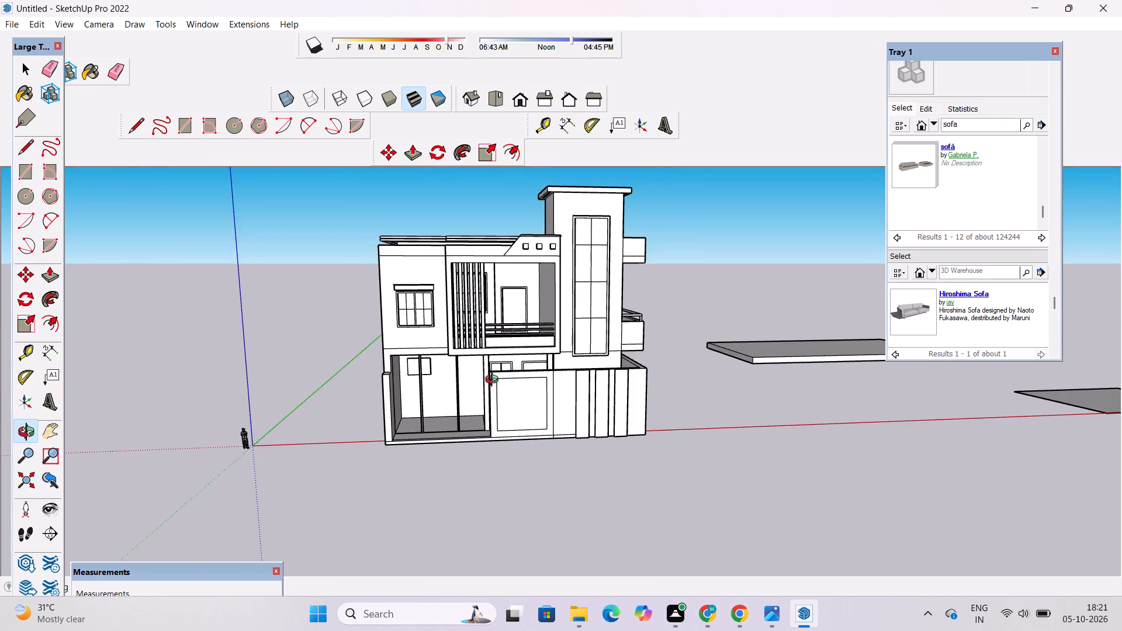
Push the inner panel of the framed ground-floor door behind the front boundary wall inward by 1".
scroll(494, 381, "up", 3)
left_click(496, 394)
scroll(547, 356, "up", 20)
scroll(547, 356, "up", 2)
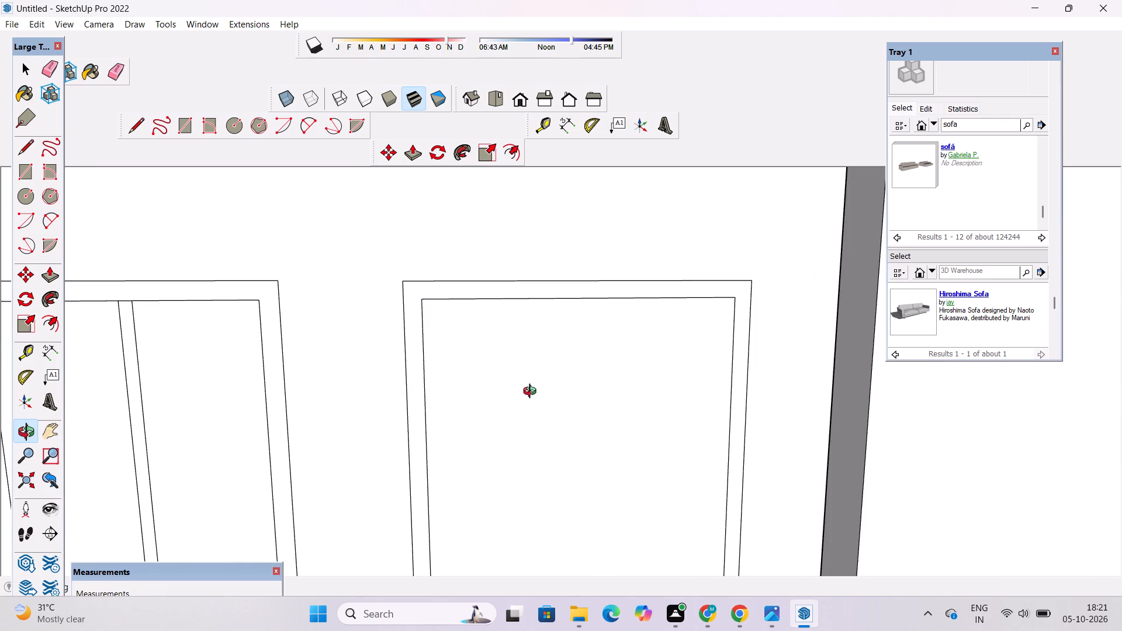
left_click_drag(532, 393, 528, 386)
scroll(528, 384, "down", 5)
left_click_drag(528, 384, 581, 373, "shift")
left_click(582, 388)
key("space")
left_click(581, 390)
key("p")
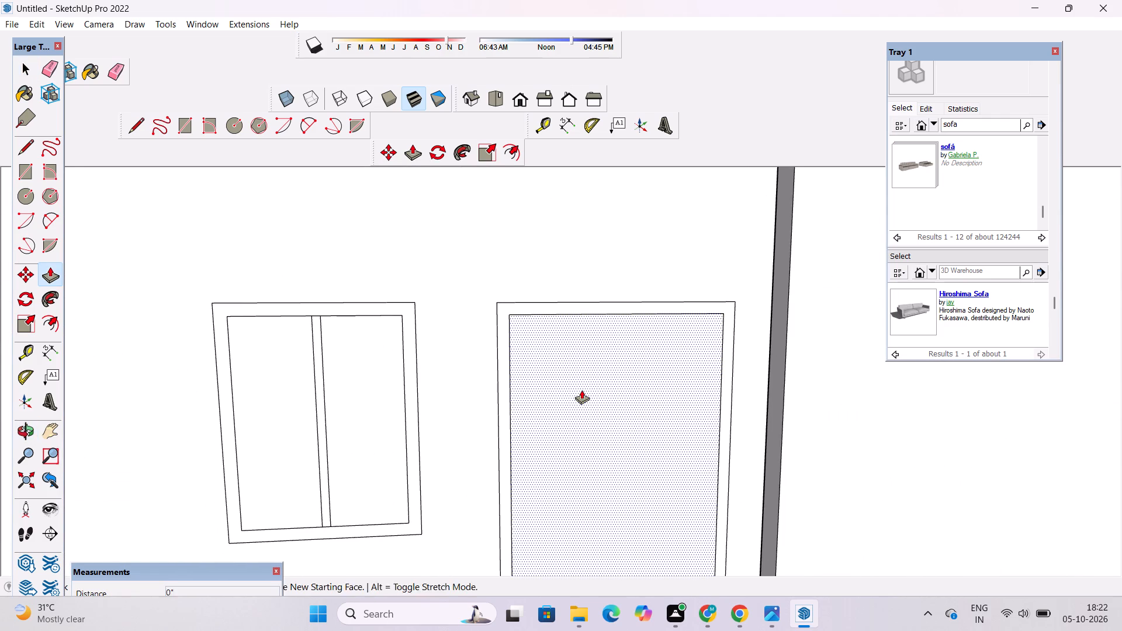
left_click(581, 390)
type("1\"")
key("Return")
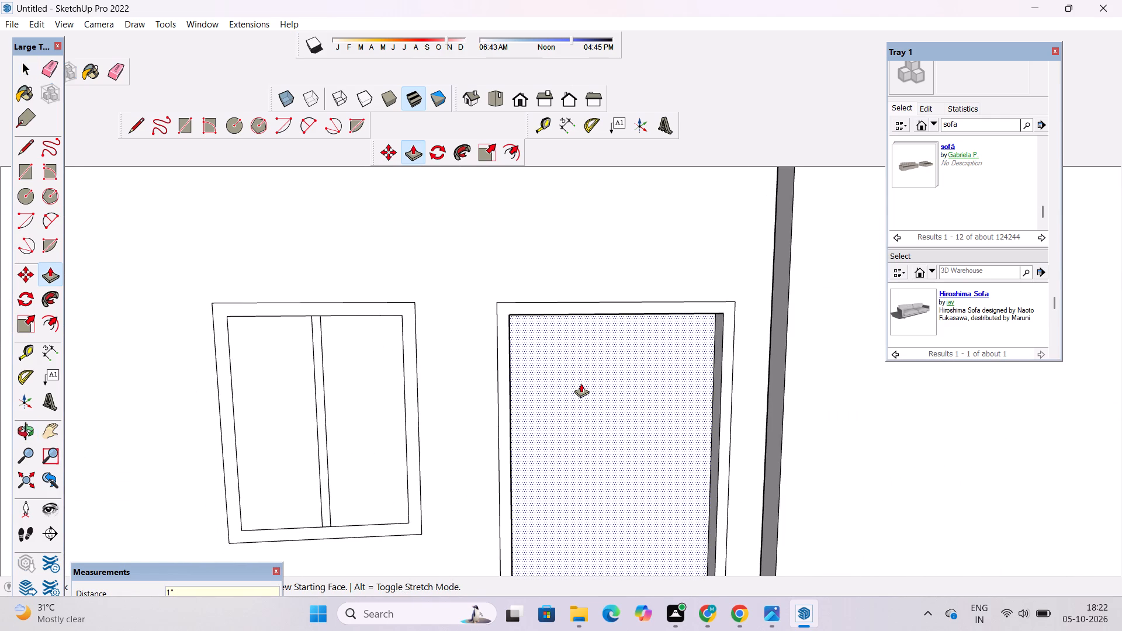
Push the outer frame of the two-pane window beside the ground-floor door inward by 1".
scroll(396, 355, "up", 2)
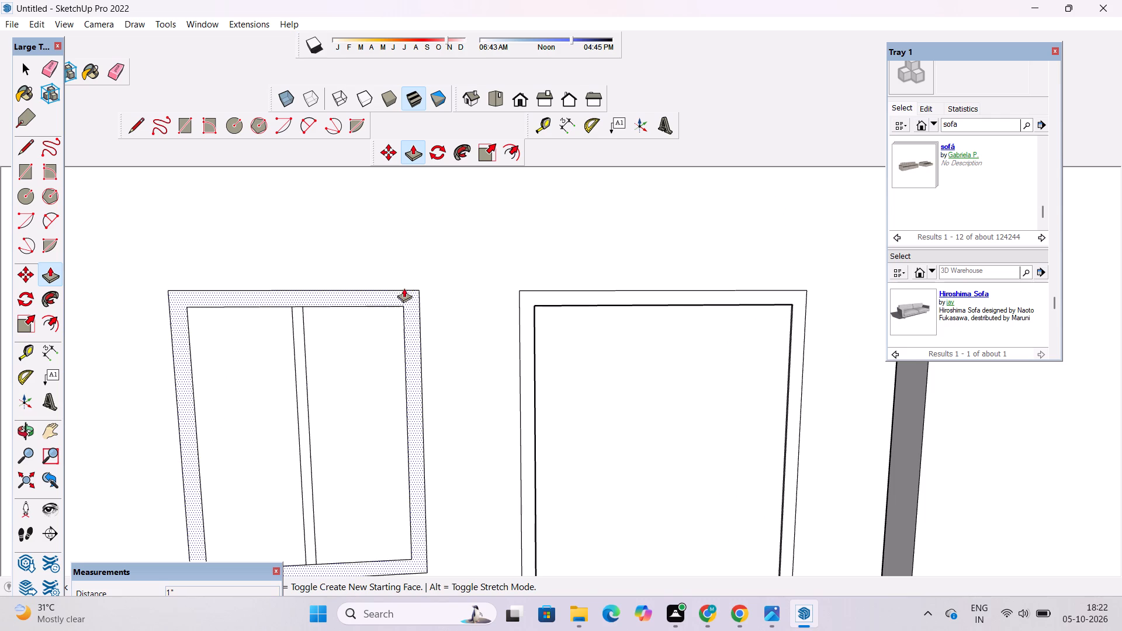
left_click(401, 297)
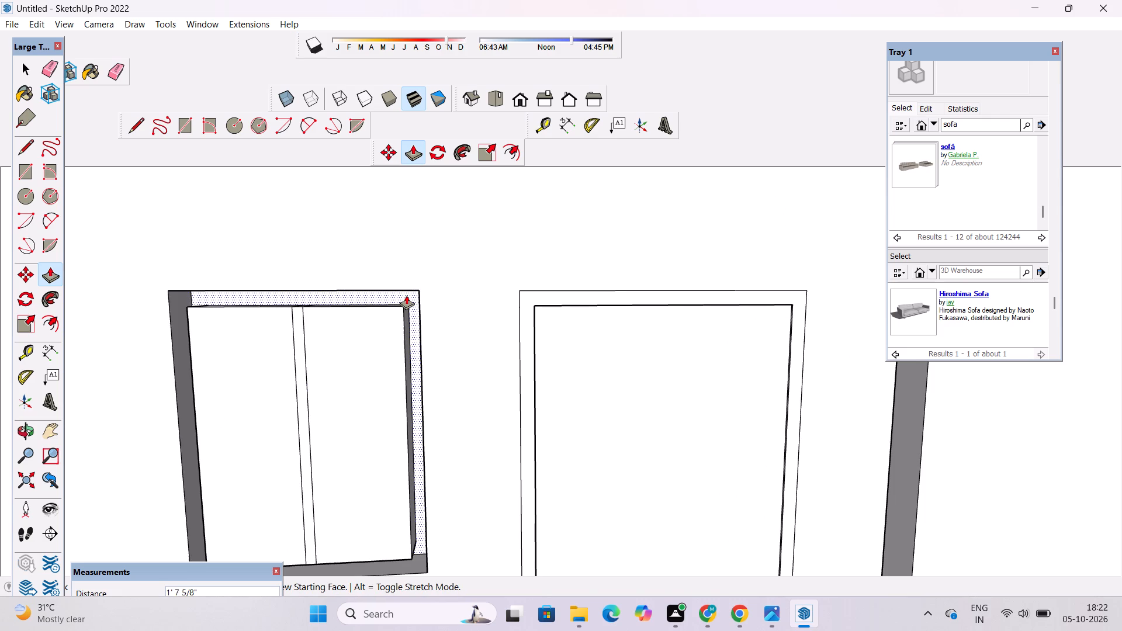
type("1\"")
key("Return")
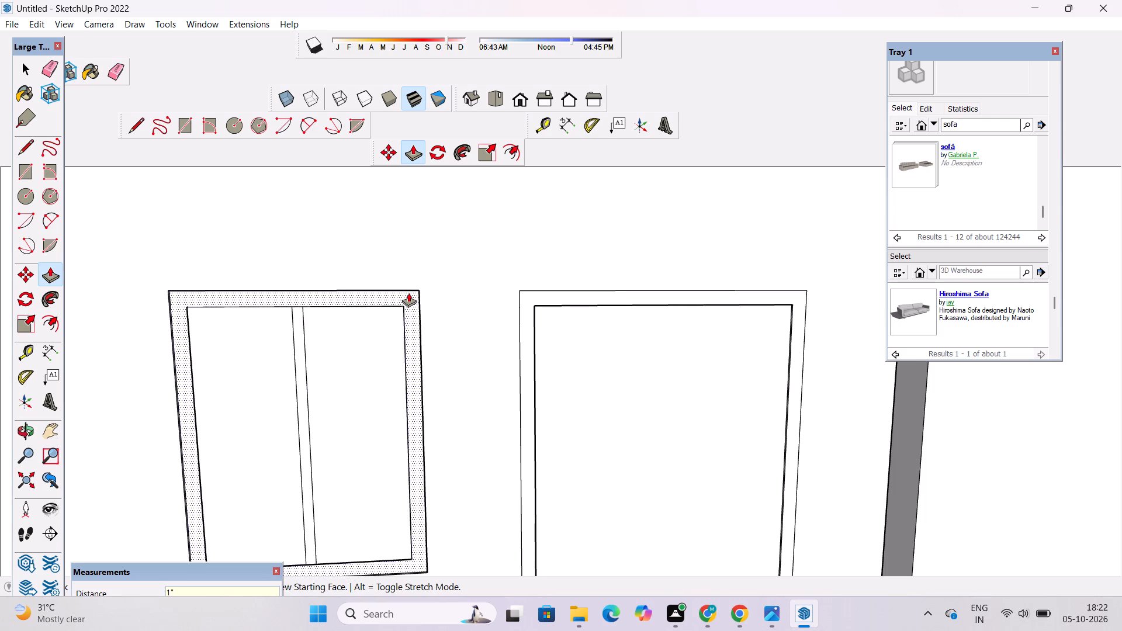
scroll(413, 290, "down", 10)
key("space")
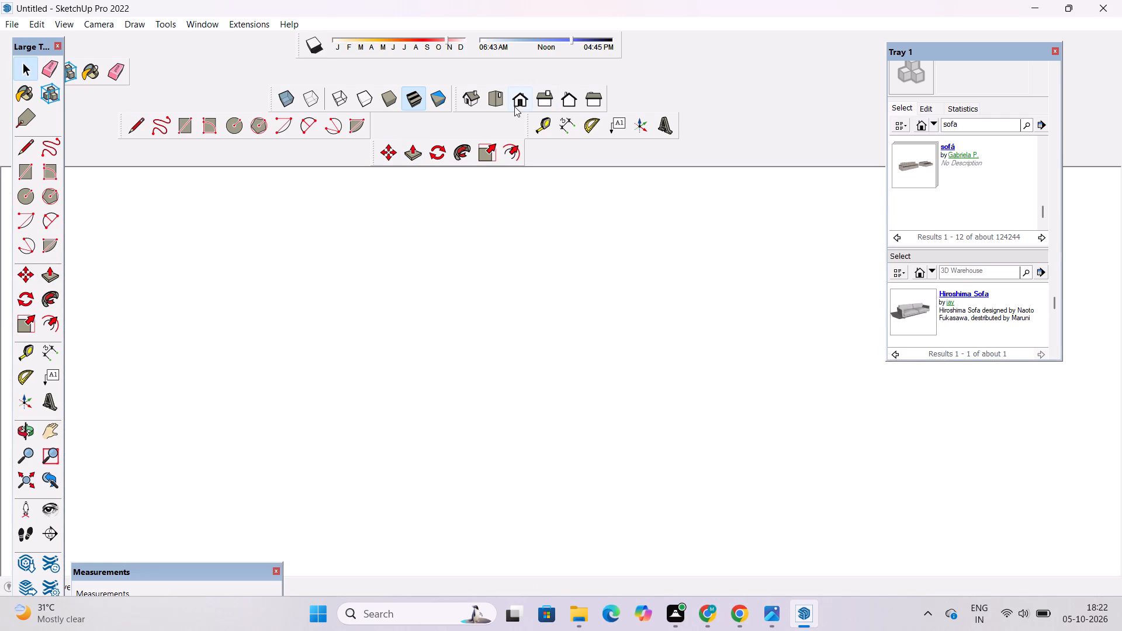
Reframe the house's front facade and show the Materials browser with the Components section collapsed.
left_click(514, 106)
scroll(532, 335, "down", 20)
scroll(532, 335, "down", 12)
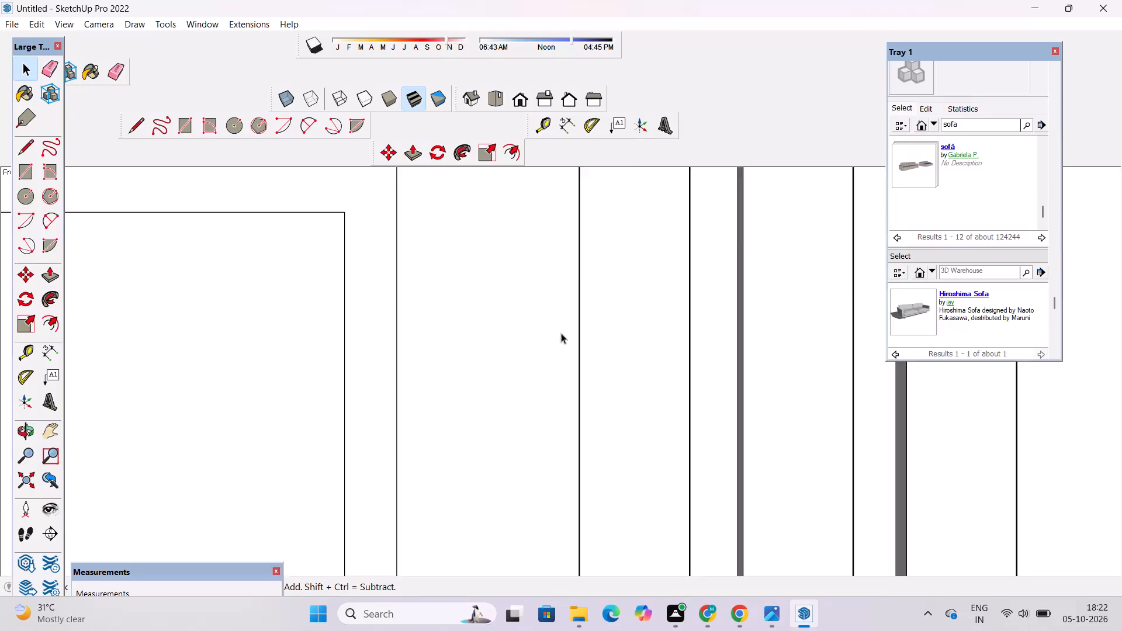
scroll(561, 333, "down", 14)
key("o")
scroll(576, 321, "down", 5)
left_click_drag(577, 321, 578, 372)
left_click_drag(578, 370, 593, 381, "shift")
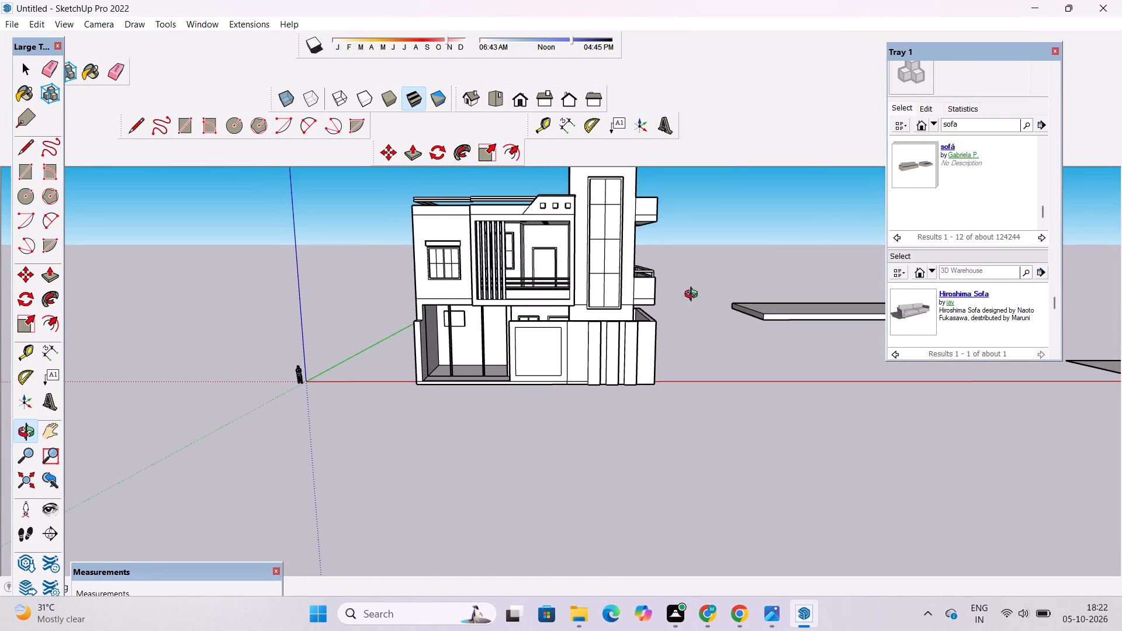
scroll(944, 120, "up", 8)
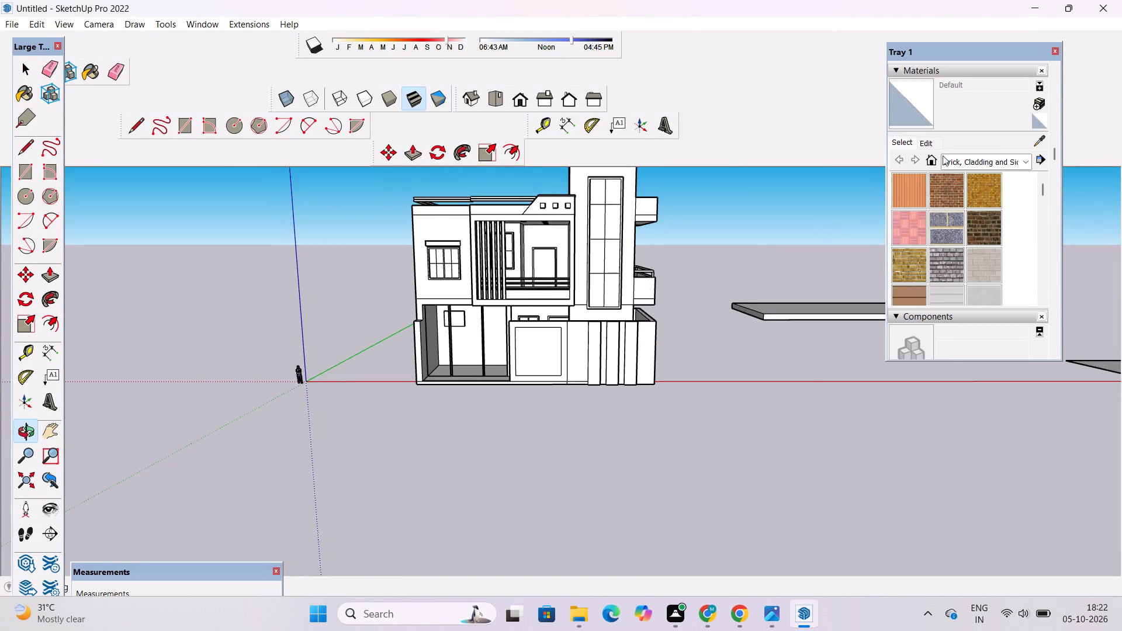
scroll(943, 154, "down", 1)
left_click(901, 242)
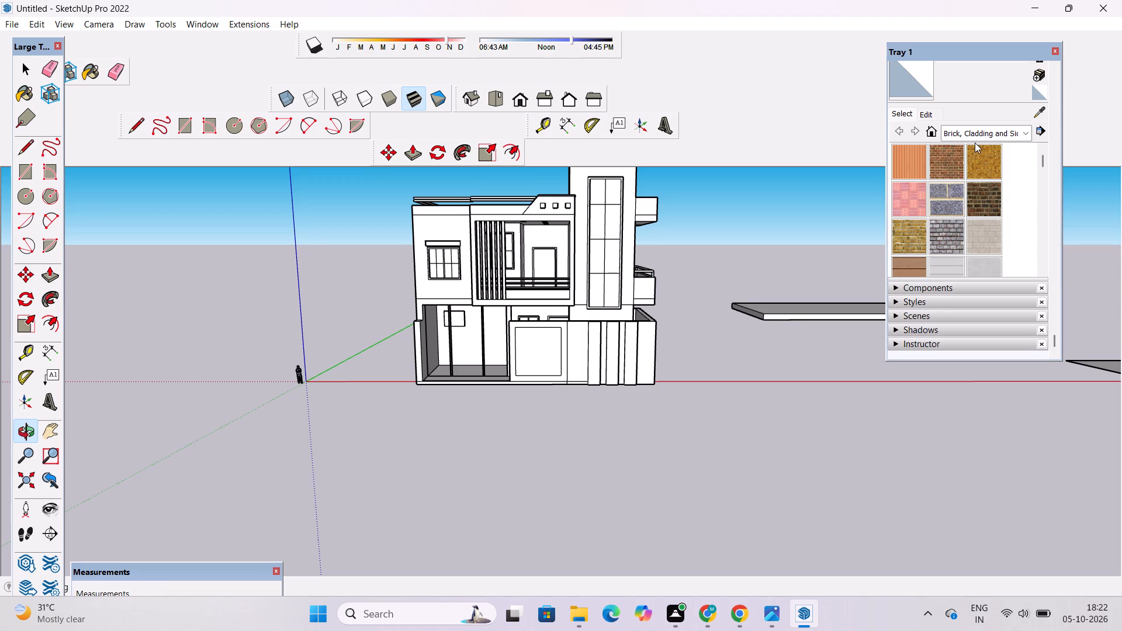
Erase the horizontal edge on the tower's front wall beside the lower end of the tall window, on the balcony side.
scroll(621, 323, "up", 3)
left_click_drag(594, 327, 601, 285)
scroll(563, 287, "up", 8)
left_click_drag(563, 284, 623, 297, "shift")
left_click_drag(620, 318, 647, 239)
scroll(649, 265, "up", 3)
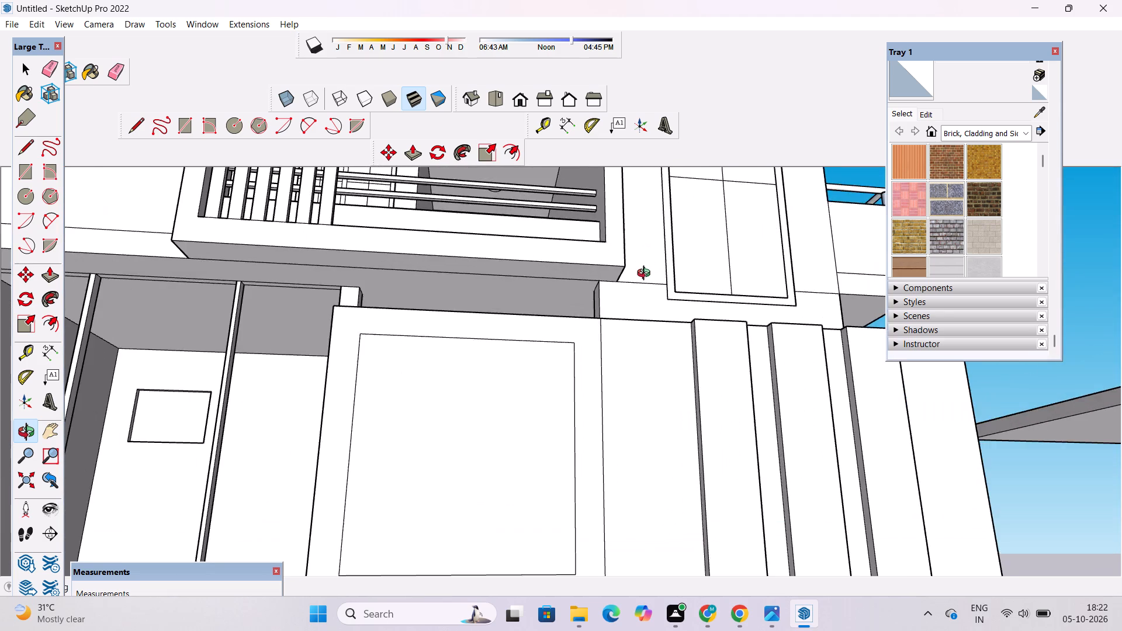
left_click_drag(646, 276, 640, 299)
scroll(640, 300, "up", 3)
key("e")
left_click_drag(636, 292, 637, 317)
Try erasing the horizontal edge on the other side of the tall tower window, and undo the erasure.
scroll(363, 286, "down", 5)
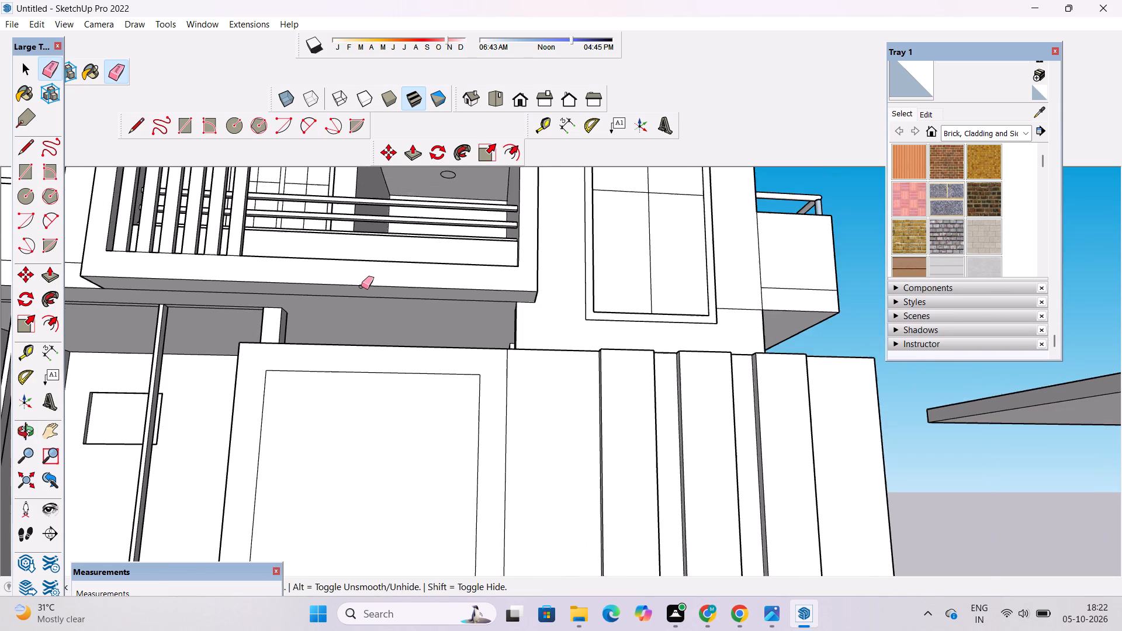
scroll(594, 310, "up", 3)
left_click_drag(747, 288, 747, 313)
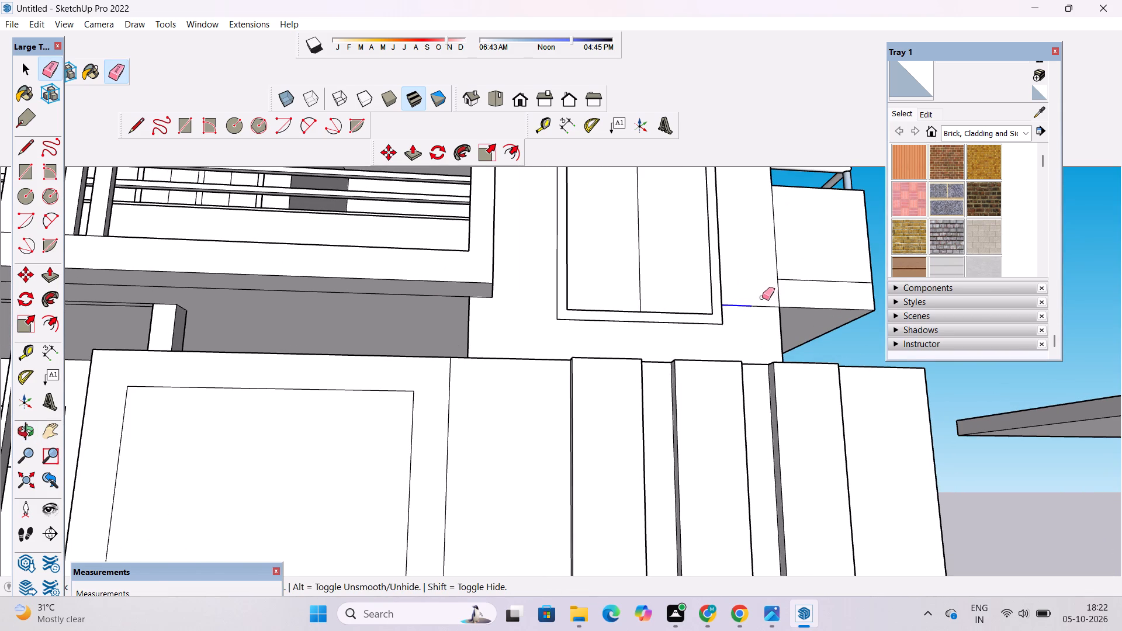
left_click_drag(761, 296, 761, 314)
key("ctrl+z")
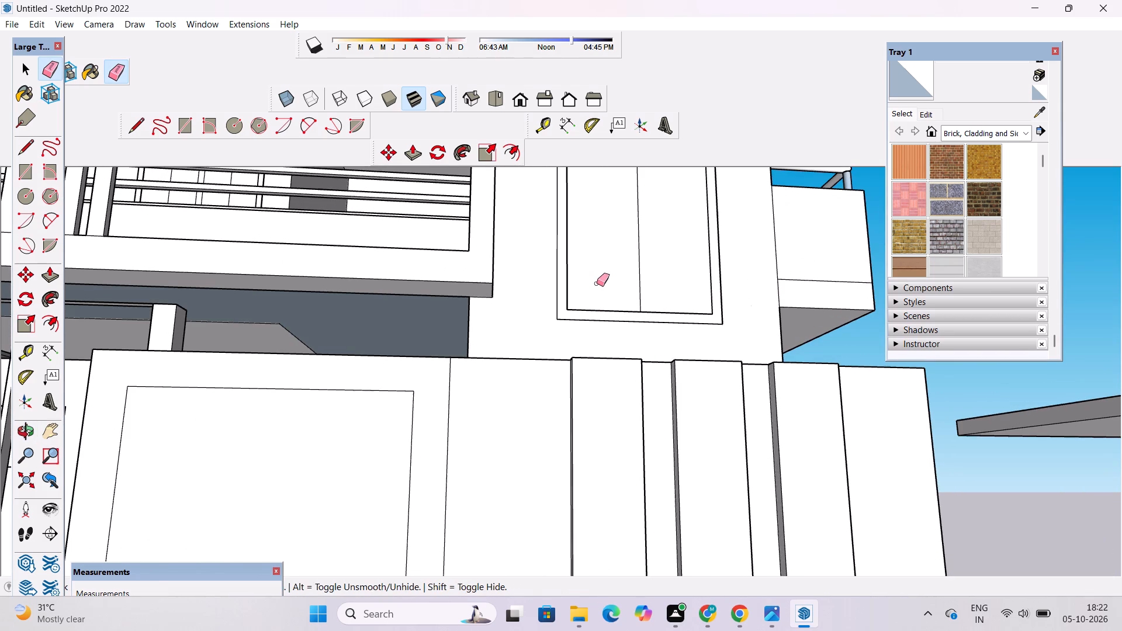
Paint the tower's front wall with Cladding Siding White from the Brick, Cladding and Siding collection.
scroll(595, 283, "down", 4)
key("o")
left_click_drag(604, 286, 588, 339)
scroll(586, 333, "down", 3)
left_click_drag(584, 320, 579, 274, "shift")
left_click_drag(579, 275, 579, 302)
scroll(576, 293, "down", 6)
left_click_drag(574, 281, 572, 341, "shift")
left_click(965, 136)
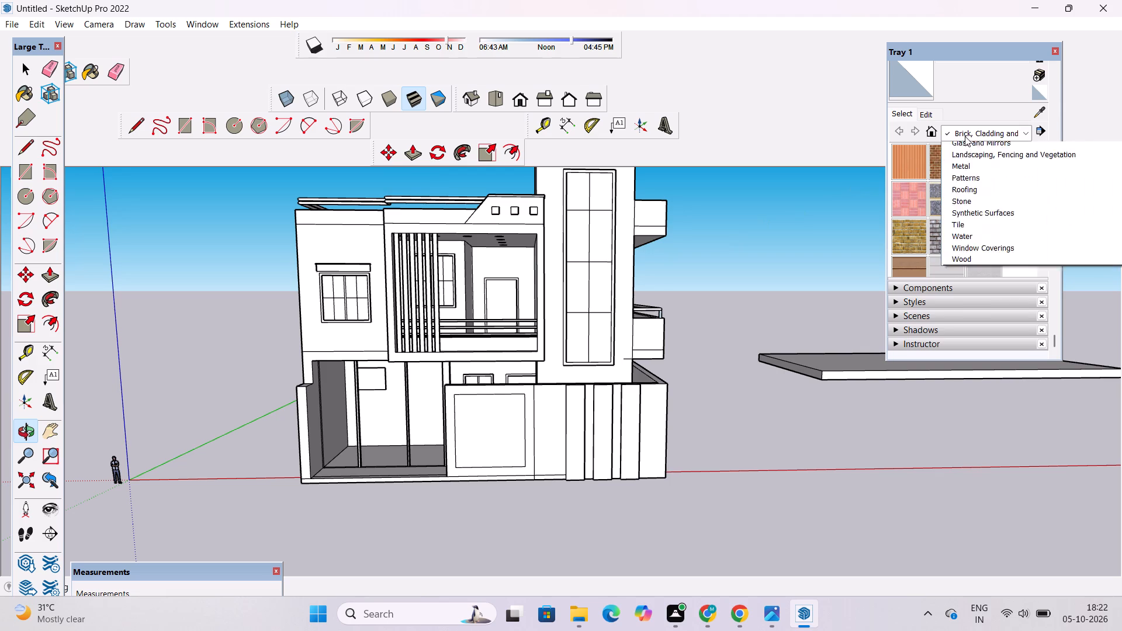
scroll(614, 307, "down", 2)
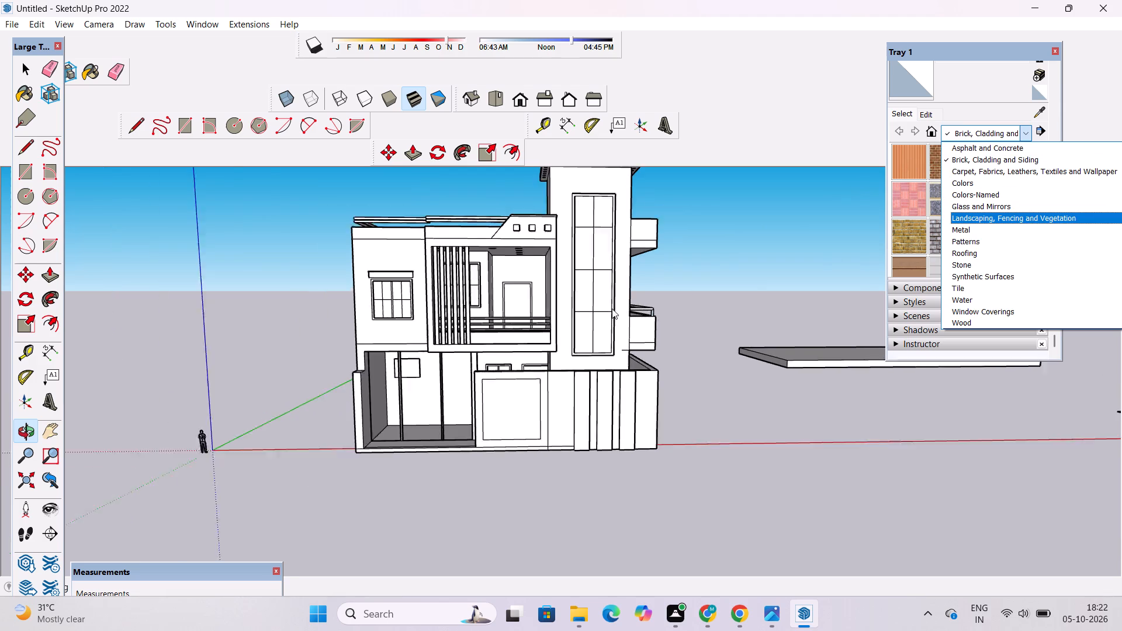
scroll(612, 308, "down", 5)
scroll(627, 245, "up", 5)
key("o")
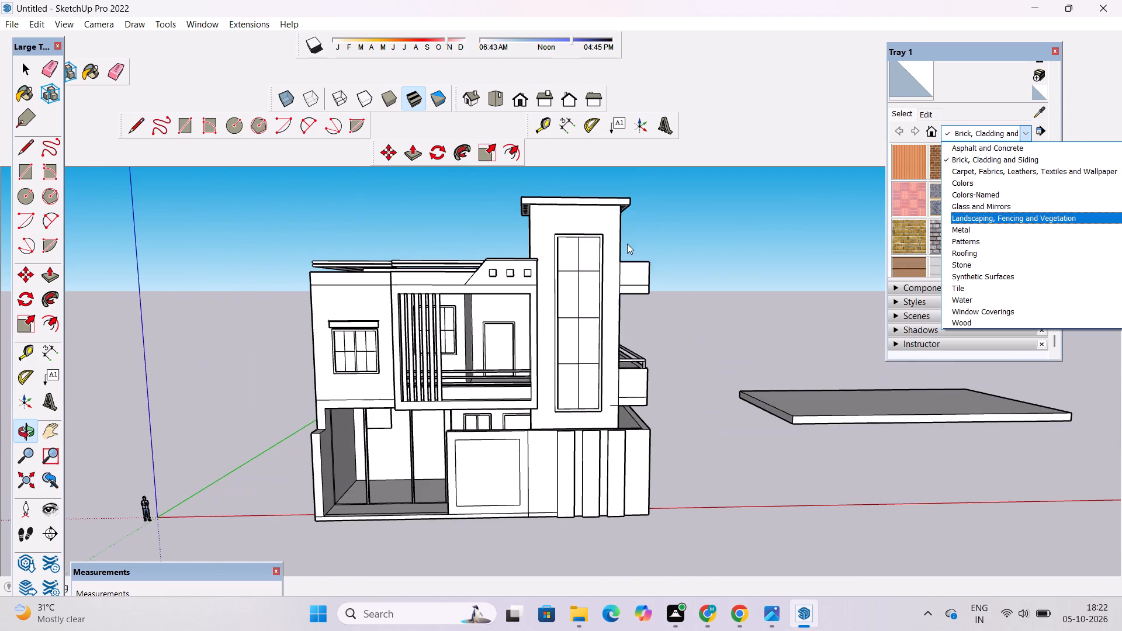
scroll(609, 335, "up", 3)
key("o")
key("o")
left_click(771, 319)
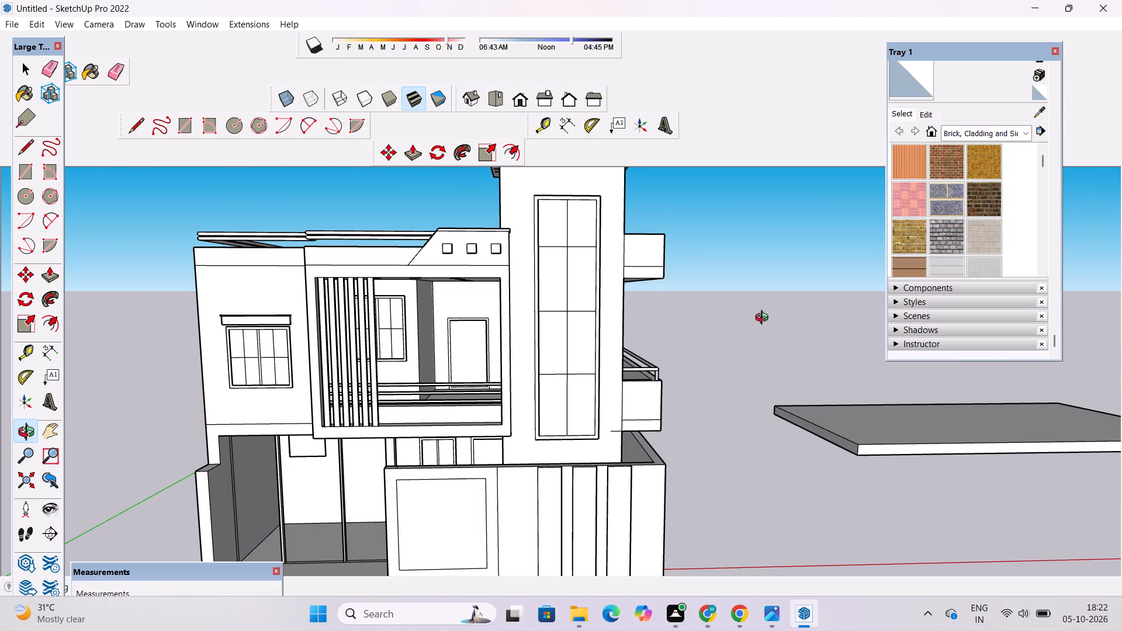
left_click_drag(665, 312, 628, 311, "shift")
left_click(995, 133)
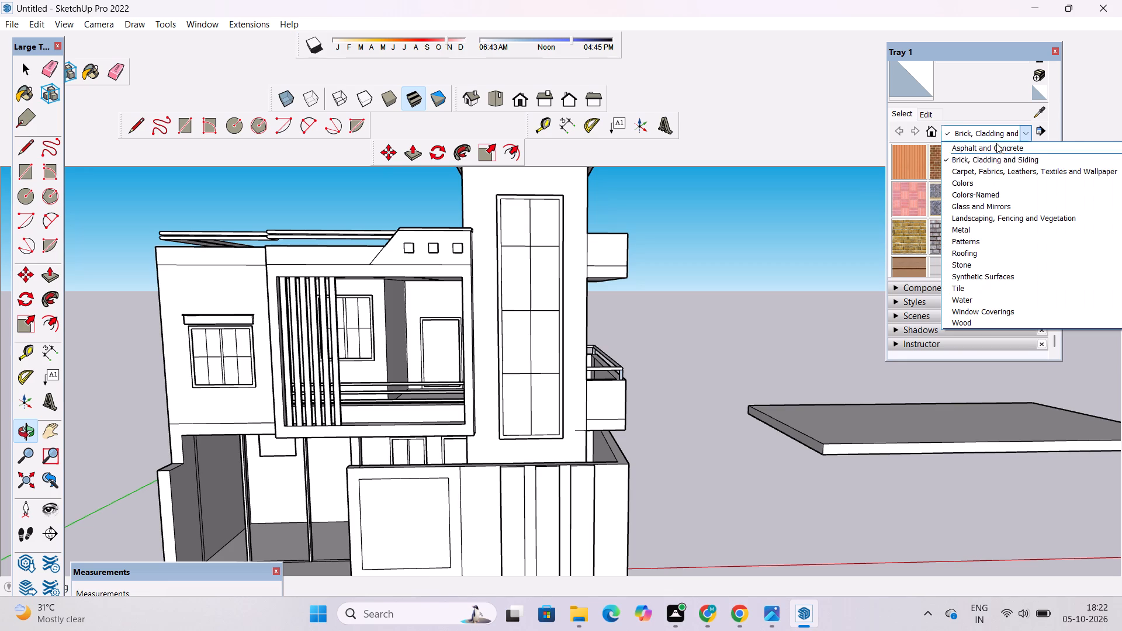
left_click(968, 155)
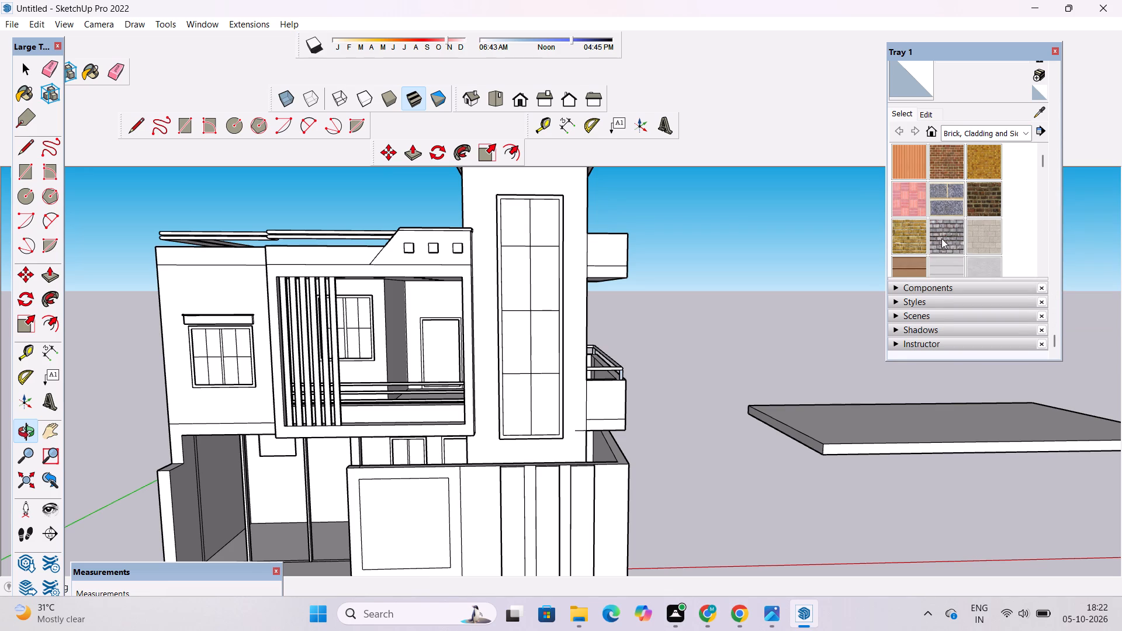
scroll(939, 247, "down", 1)
left_click(946, 205)
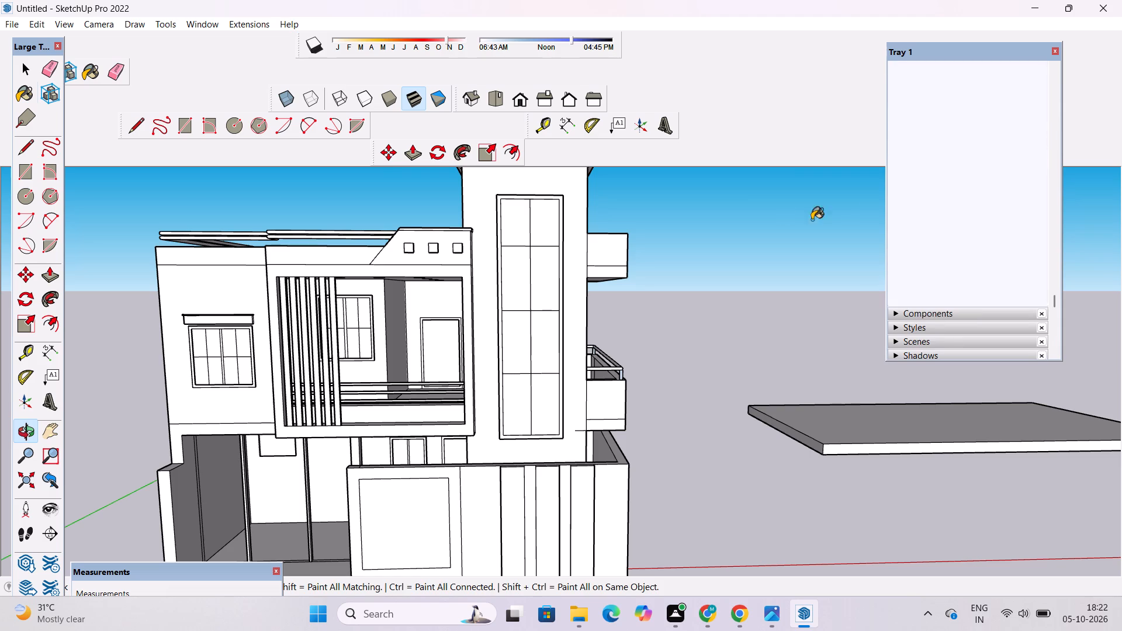
left_click(565, 189)
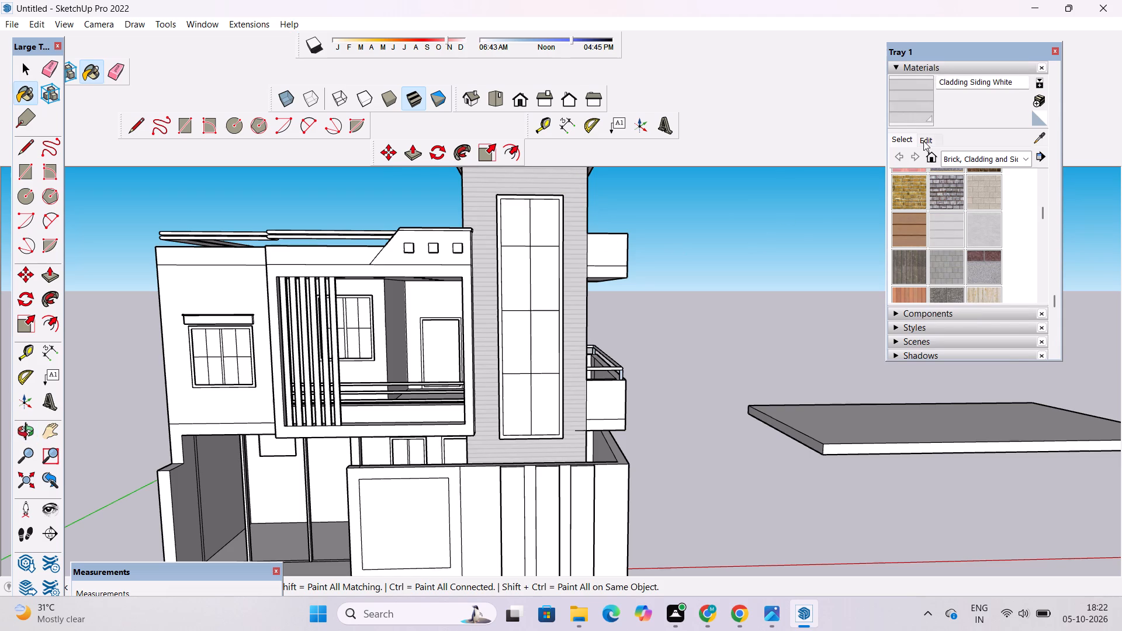
Set the Cladding Siding White texture size to 7'.
left_click(924, 141)
left_click(931, 323)
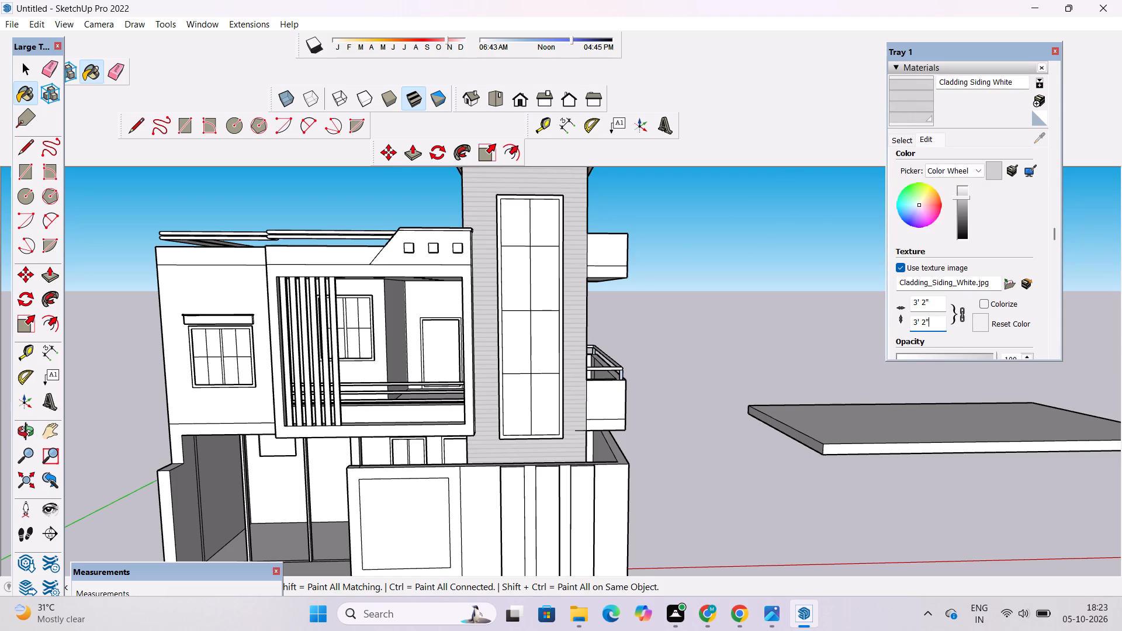
key("BackSpace")
key("BackSpace")
key("BackSpace")
key("BackSpace")
key("BackSpace")
key("BackSpace")
key("BackSpace")
key("BackSpace")
key("BackSpace")
key("BackSpace")
key("BackSpace")
key("BackSpace")
key("BackSpace")
key("BackSpace")
key("BackSpace")
key("BackSpace")
key("BackSpace")
key("BackSpace")
key("BackSpace")
type("7'")
key("Return")
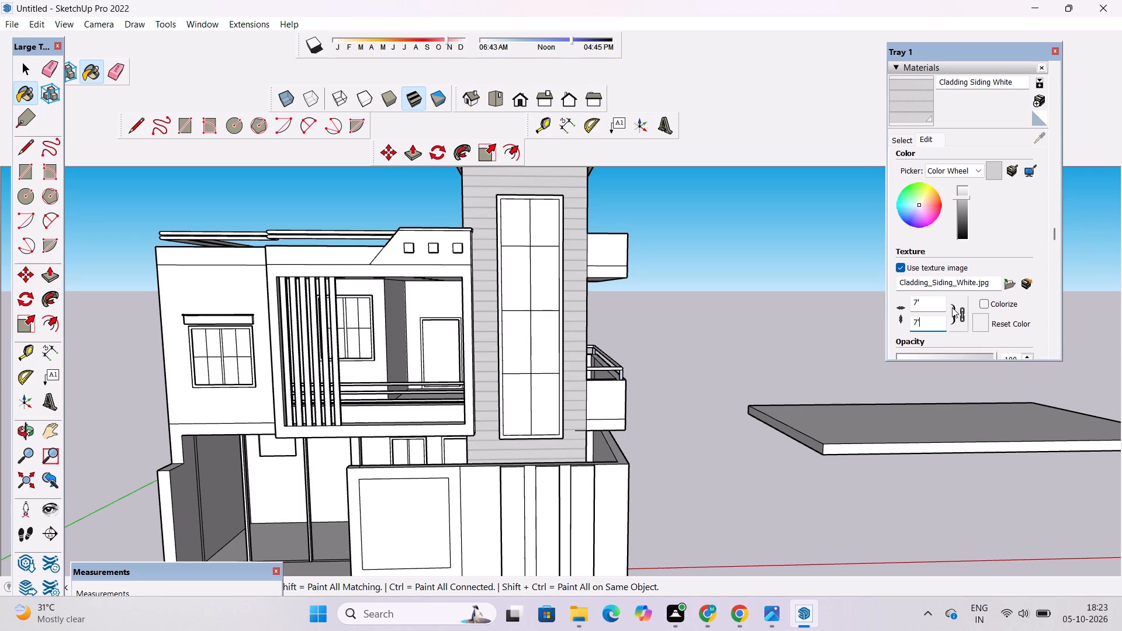
Try several brightness levels for Cladding Siding White and settle on a medium grey.
left_click(965, 206)
left_click(960, 210)
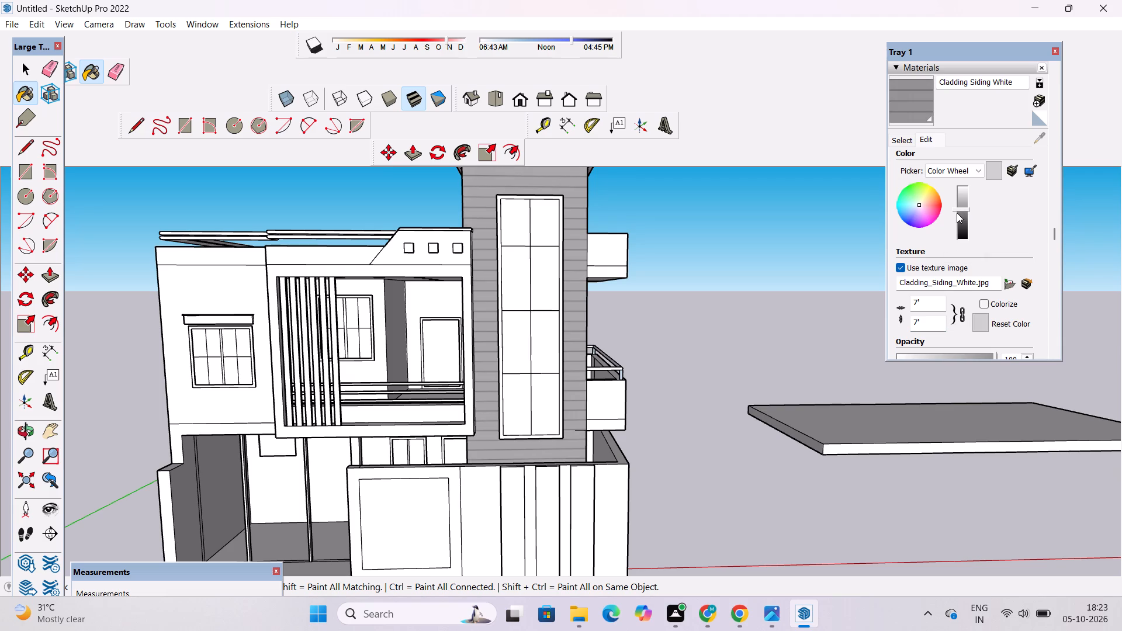
left_click(957, 213)
scroll(670, 414, "down", 7)
scroll(901, 135, "up", 5)
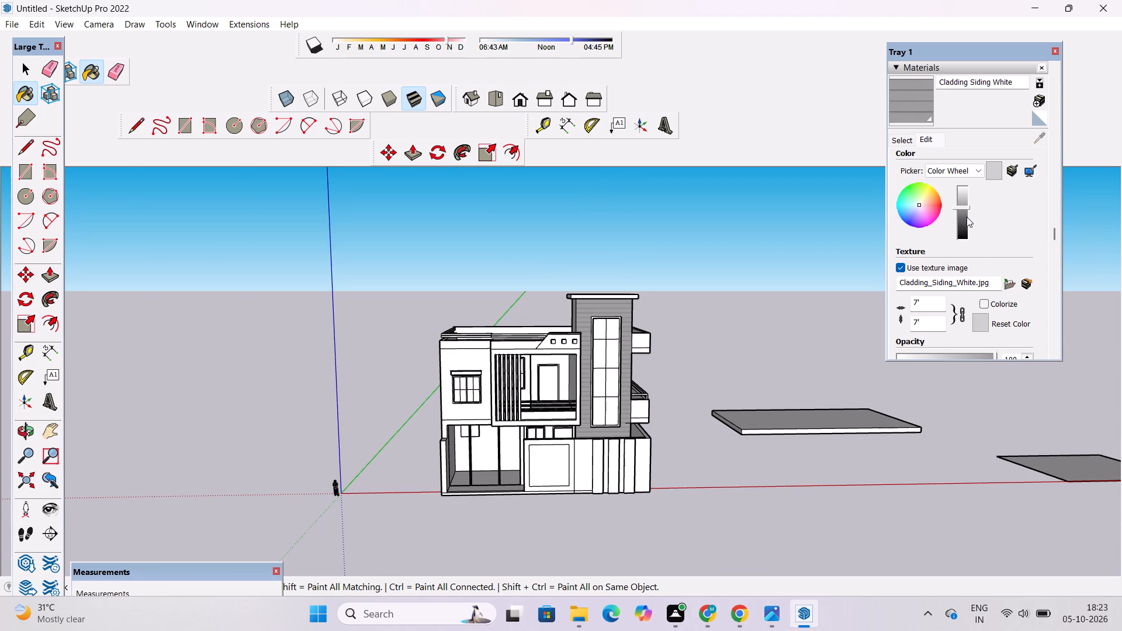
left_click(963, 188)
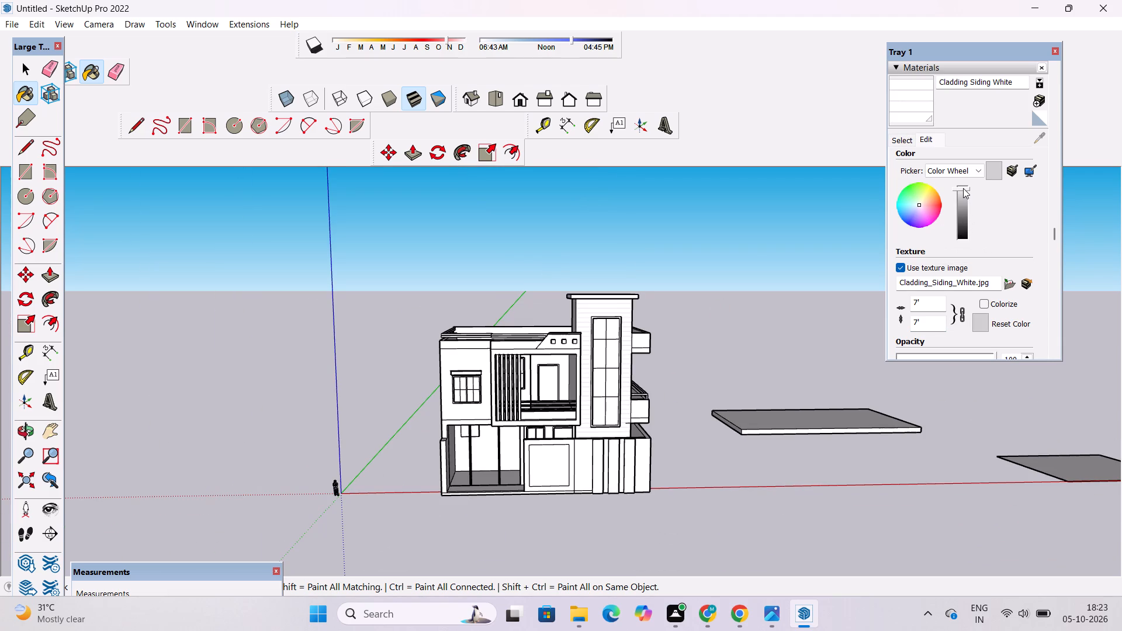
left_click(962, 193)
left_click(962, 197)
left_click(962, 199)
double_click(961, 203)
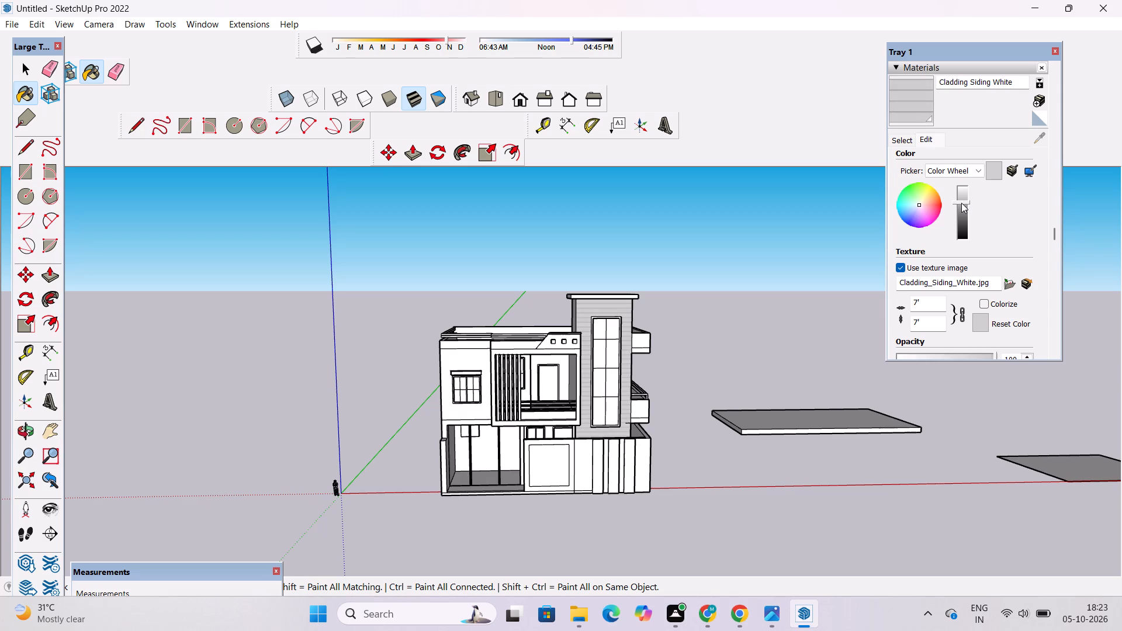
Examine the grey cladding on the tower's front wall from close and distant angles.
scroll(644, 348, "up", 10)
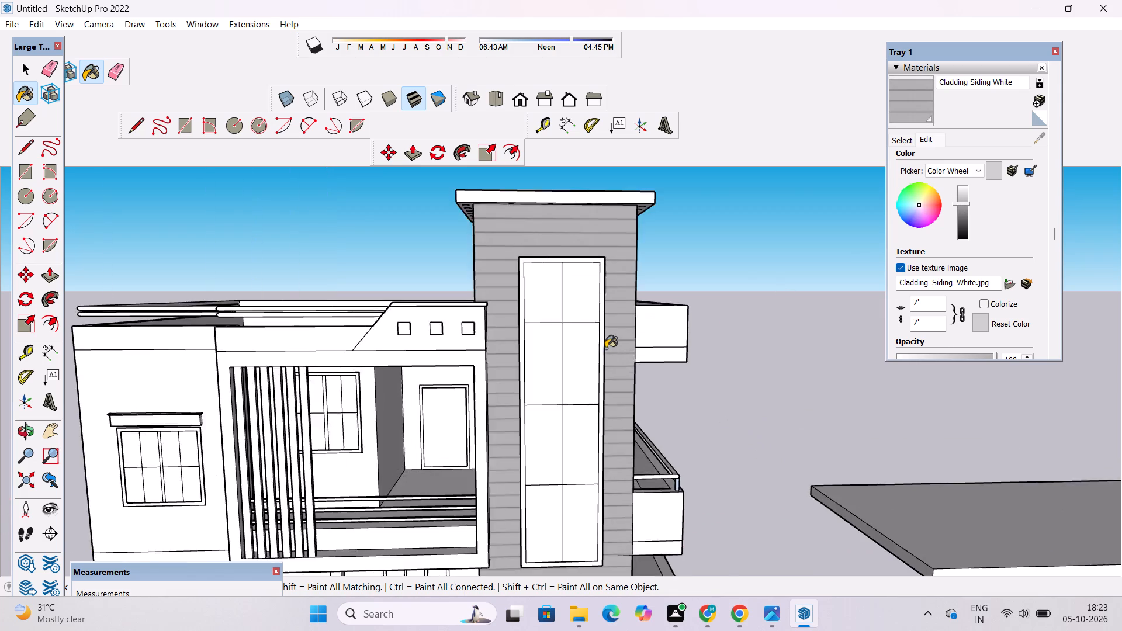
scroll(605, 348, "up", 5)
scroll(579, 264, "down", 10)
key("space")
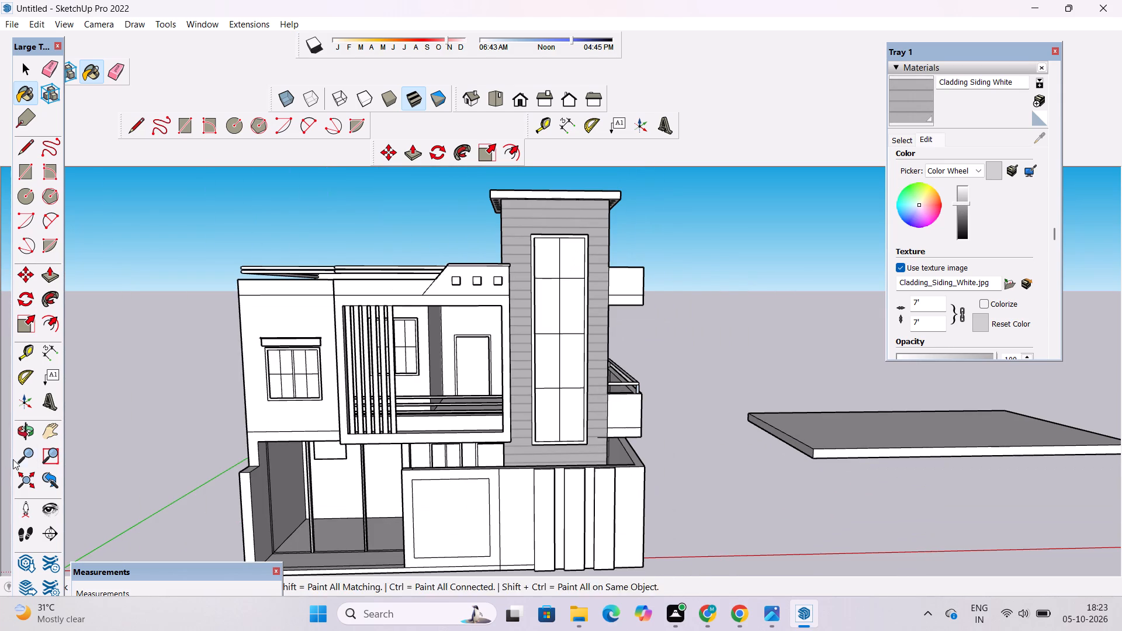
left_click(32, 436)
scroll(508, 329, "down", 5)
left_click_drag(578, 357, 518, 330, "shift")
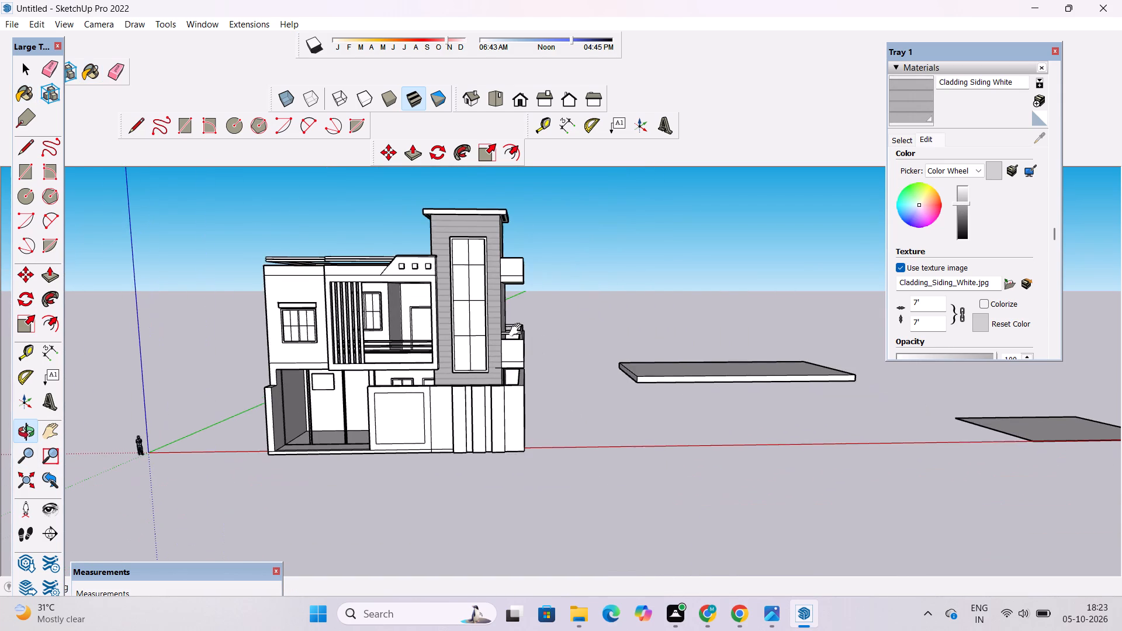
scroll(430, 324, "up", 4)
left_click_drag(436, 329, 500, 351, "shift")
key("space")
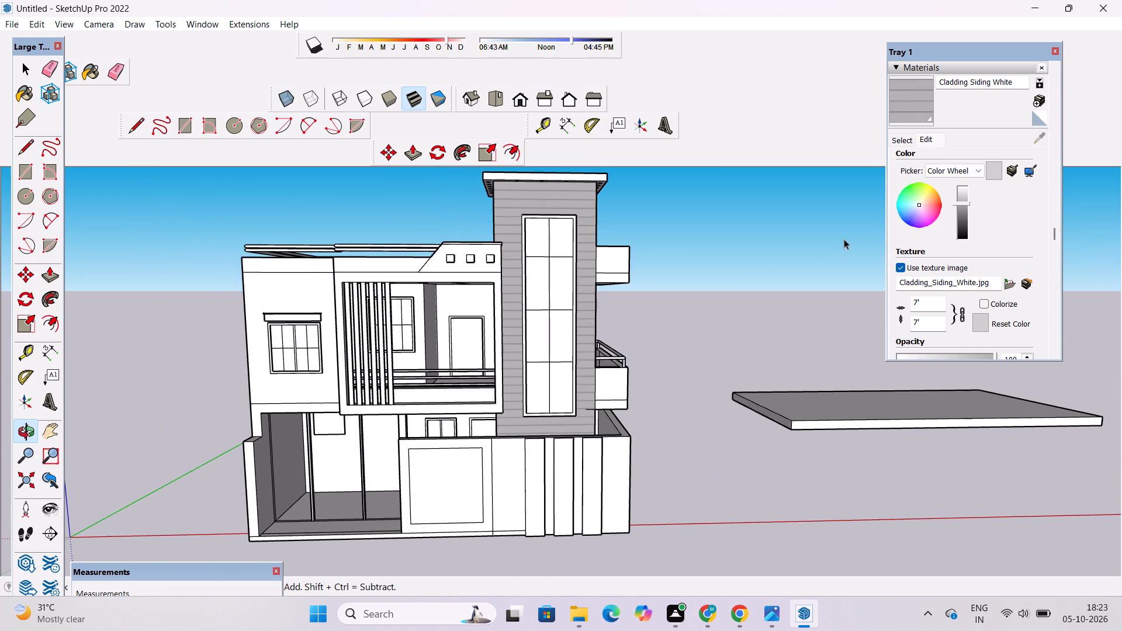
Switch the material library to the Glass and Mirrors collection.
left_click(924, 137)
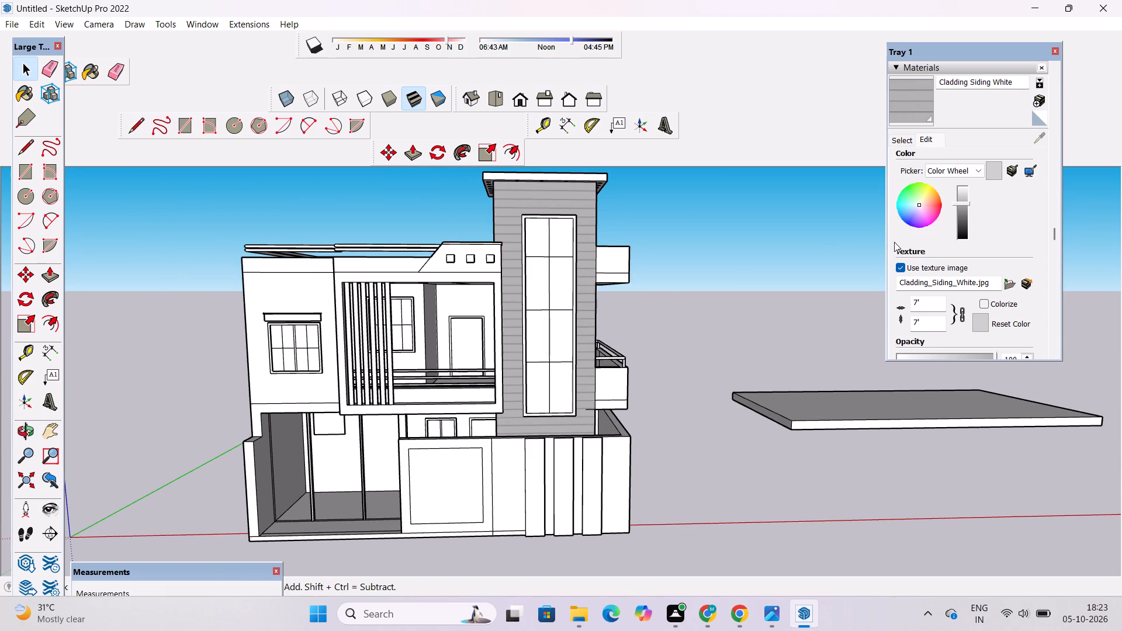
left_click(902, 140)
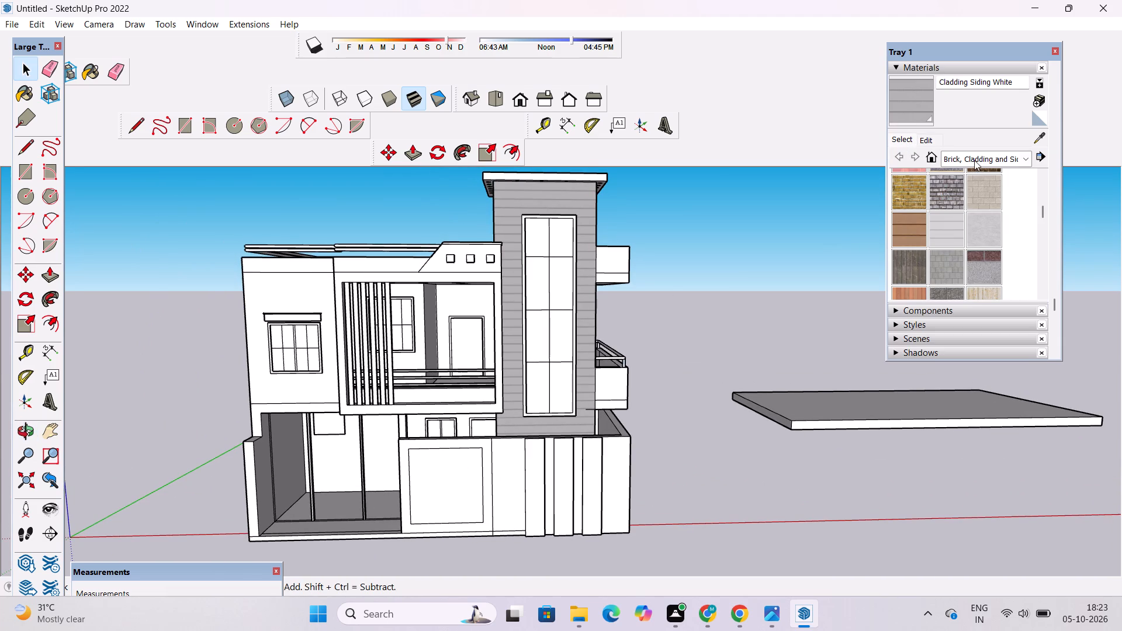
left_click(974, 160)
left_click(982, 234)
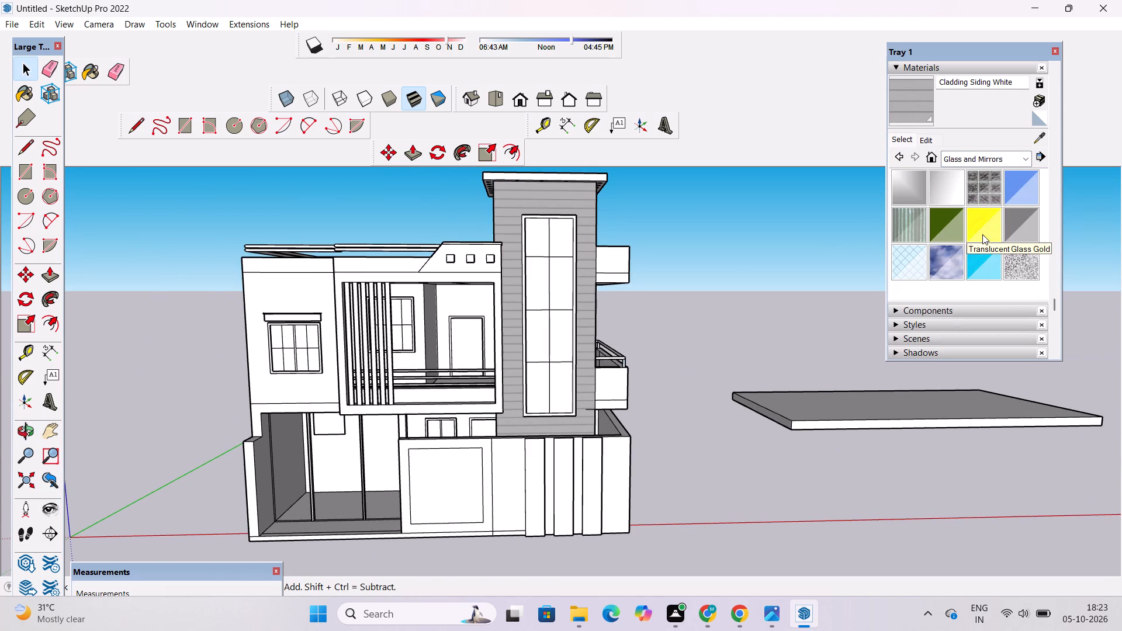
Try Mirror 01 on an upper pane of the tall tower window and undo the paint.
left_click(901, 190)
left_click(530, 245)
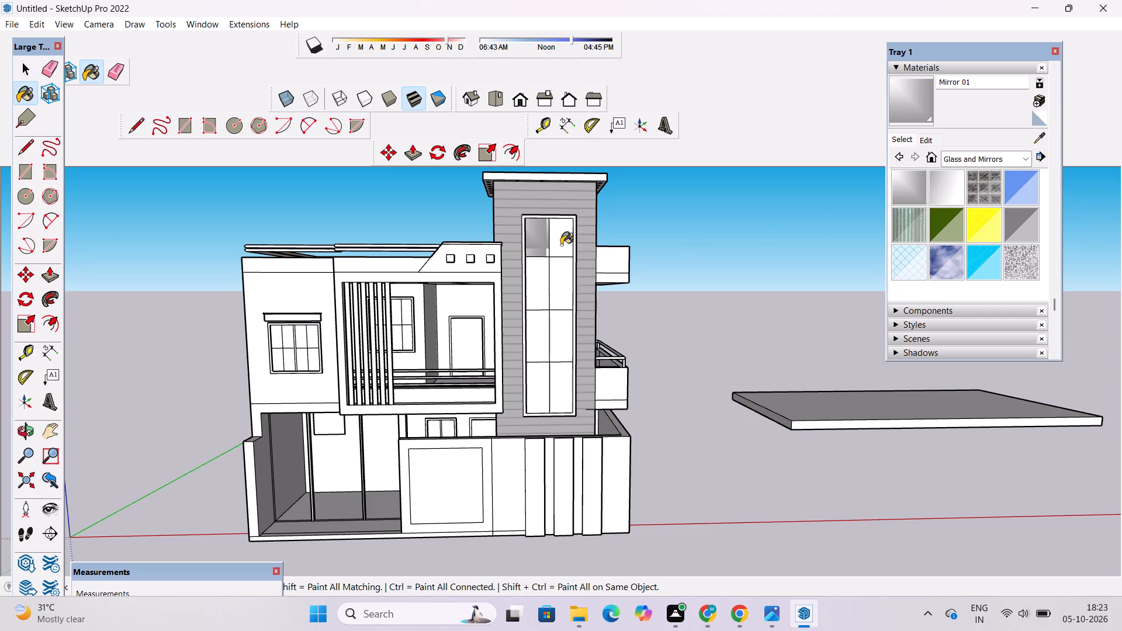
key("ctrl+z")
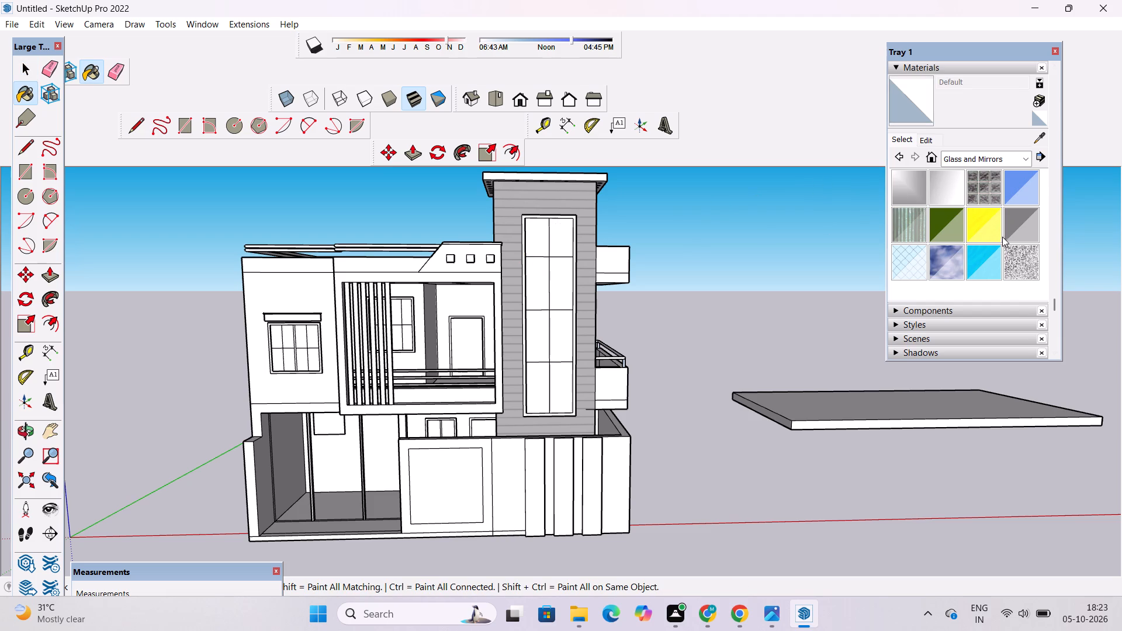
Paint all eight panes of the tall tower window with Translucent Glass Gray.
left_click(1019, 230)
left_click(560, 245)
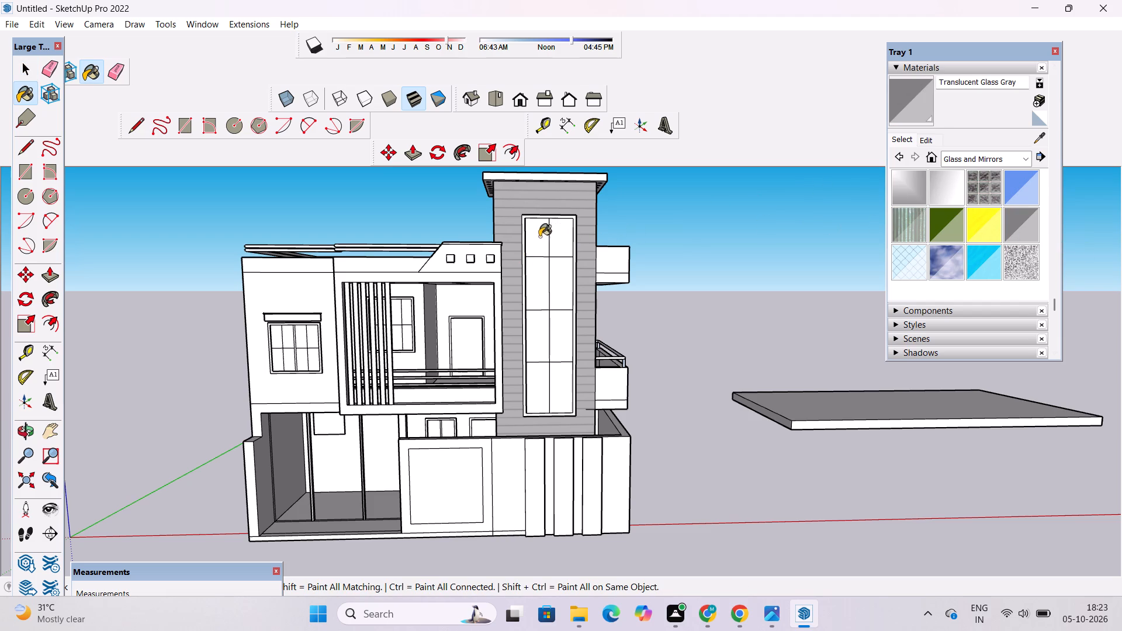
left_click(537, 235)
left_click(537, 285)
left_click(556, 275)
left_click(531, 338)
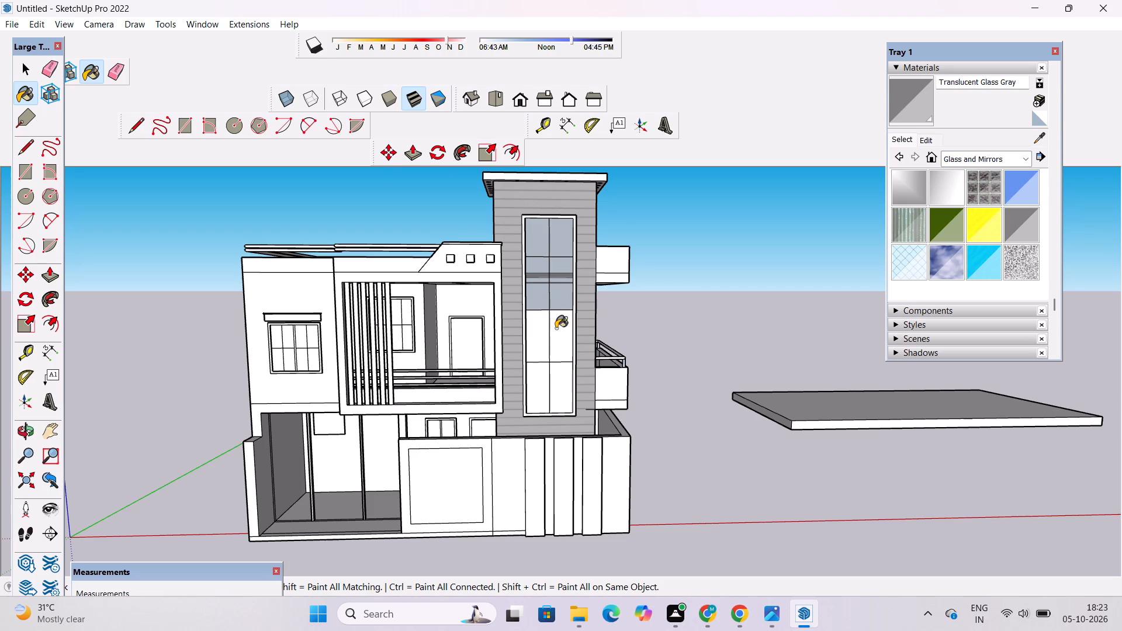
left_click(558, 327)
left_click(537, 384)
left_click(564, 377)
key("space")
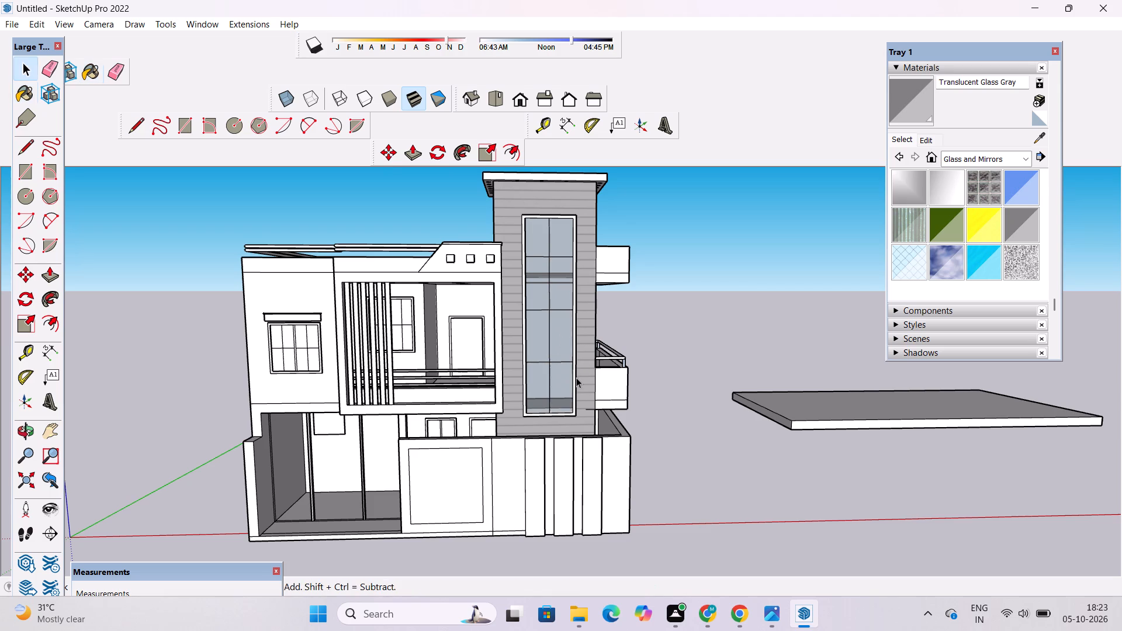
Examine the glazed tower window and the whole house from low, high and distant front angles.
key("o")
scroll(571, 418, "up", 8)
left_click_drag(589, 390, 590, 476)
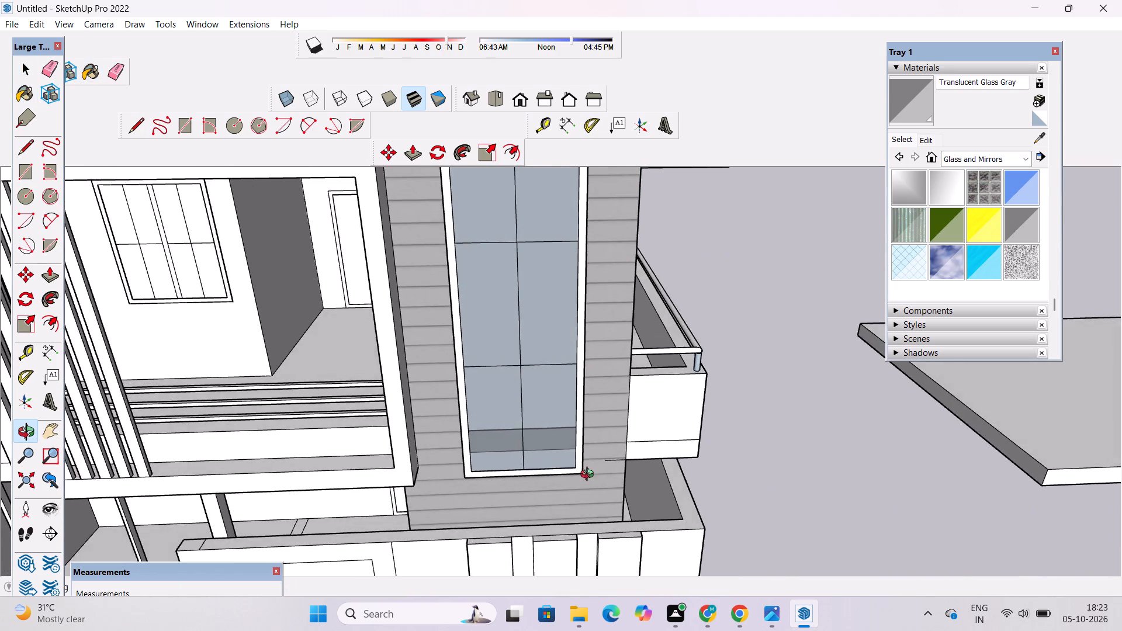
left_click_drag(590, 476, 642, 272)
scroll(619, 279, "down", 6)
left_click_drag(624, 280, 615, 409)
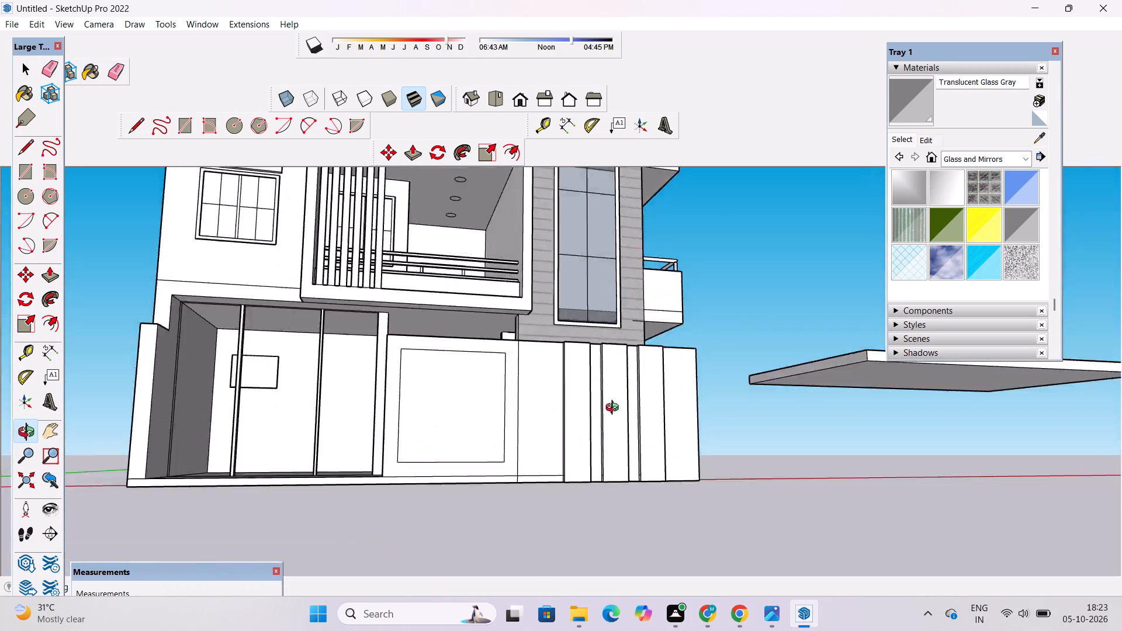
left_click_drag(615, 409, 613, 417)
scroll(608, 390, "down", 5)
left_click_drag(585, 315, 644, 315)
scroll(643, 315, "down", 4)
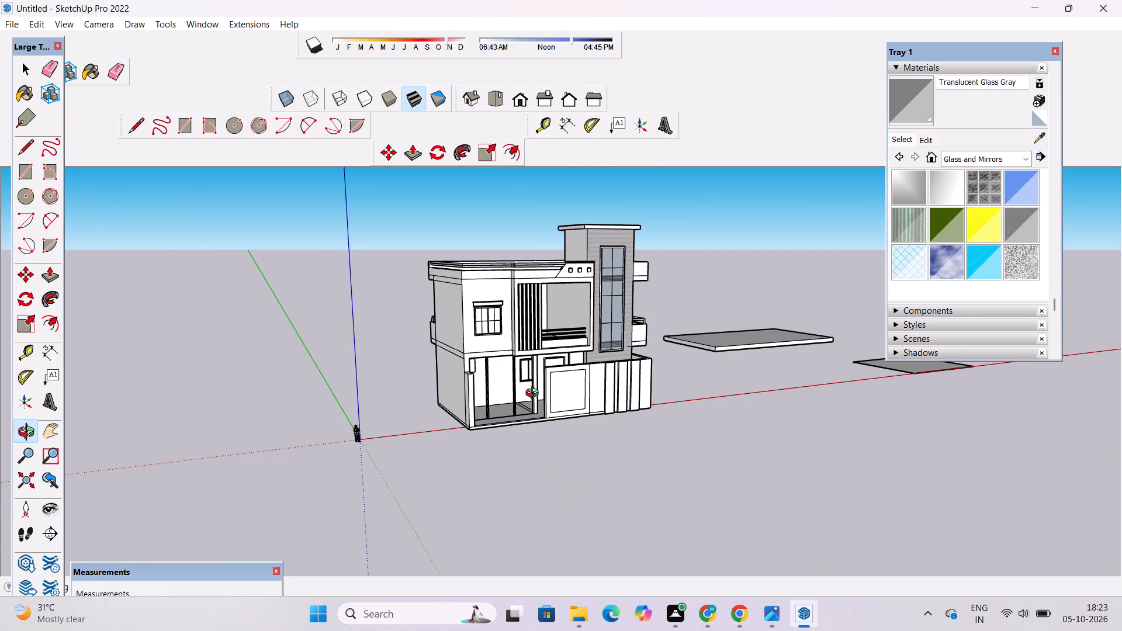
scroll(535, 394, "up", 10)
left_click_drag(767, 273, 582, 384)
scroll(605, 350, "down", 5)
left_click_drag(657, 311, 563, 412, "shift")
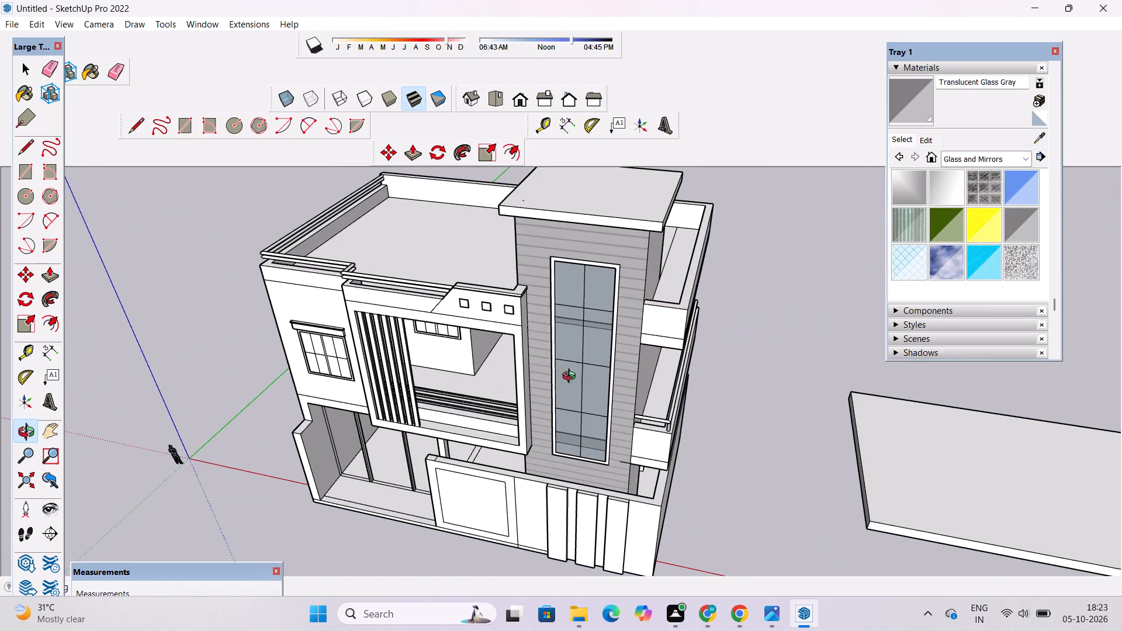
scroll(578, 343, "up", 2)
left_click_drag(574, 362, 587, 297)
left_click_drag(587, 297, 576, 356, "shift")
left_click_drag(573, 363, 607, 296)
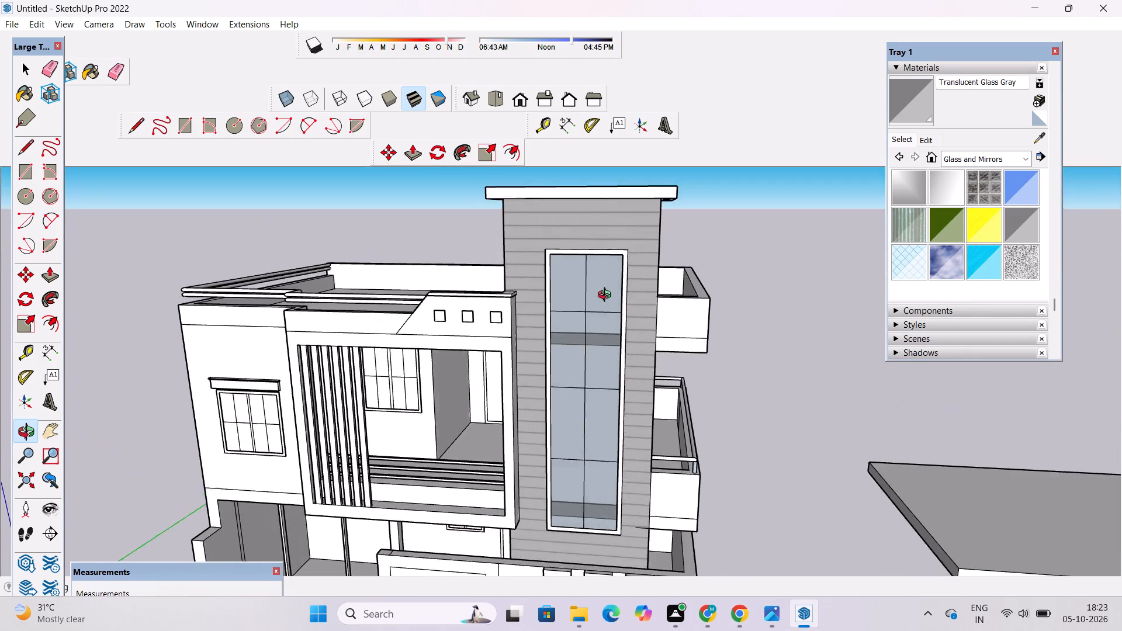
left_click_drag(607, 296, 607, 296)
scroll(607, 296, "down", 3)
left_click_drag(600, 315, 600, 376, "shift")
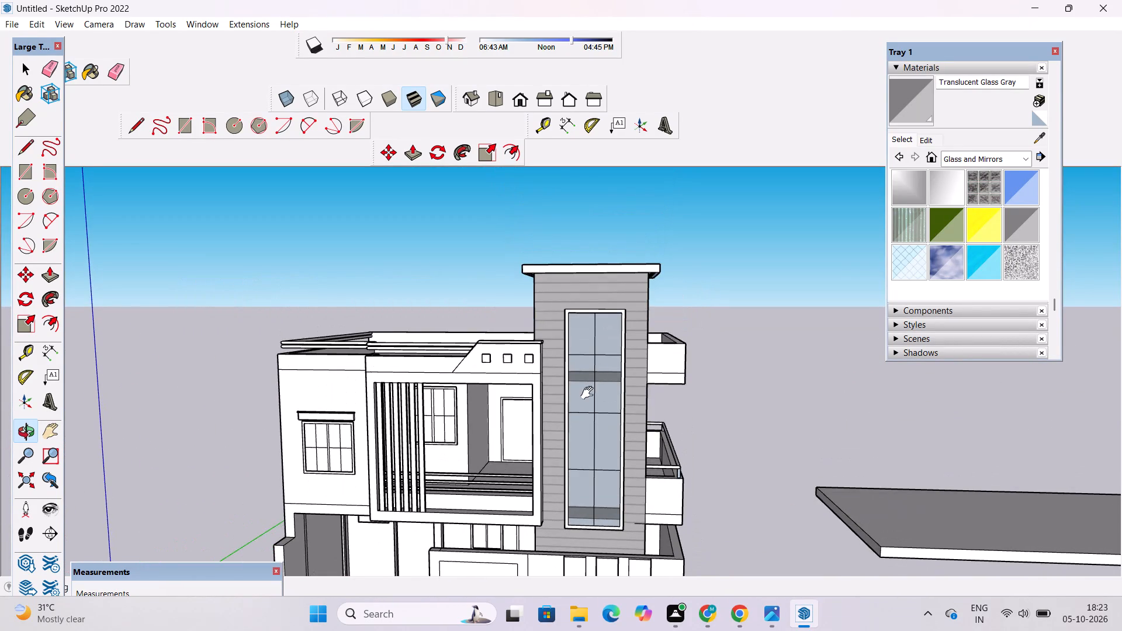
left_click_drag(590, 393, 595, 327, "shift")
left_click_drag(589, 349, 595, 352)
left_click(597, 353)
scroll(597, 358, "down", 3)
left_click_drag(591, 365, 602, 357, "shift")
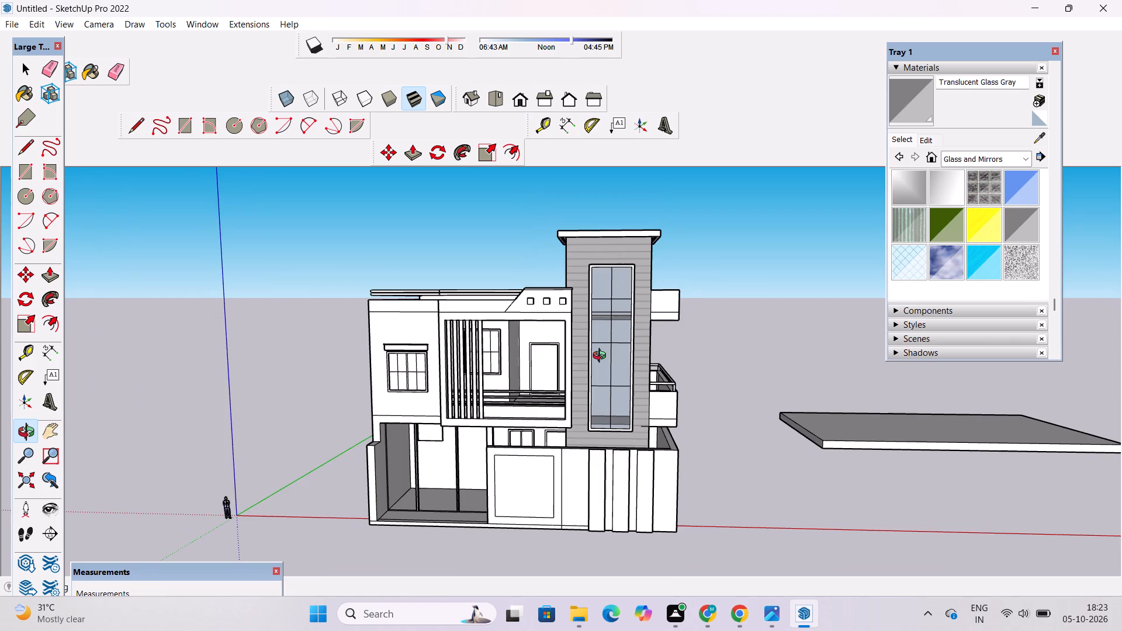
scroll(602, 357, "down", 2)
left_click_drag(597, 360, 607, 357, "shift")
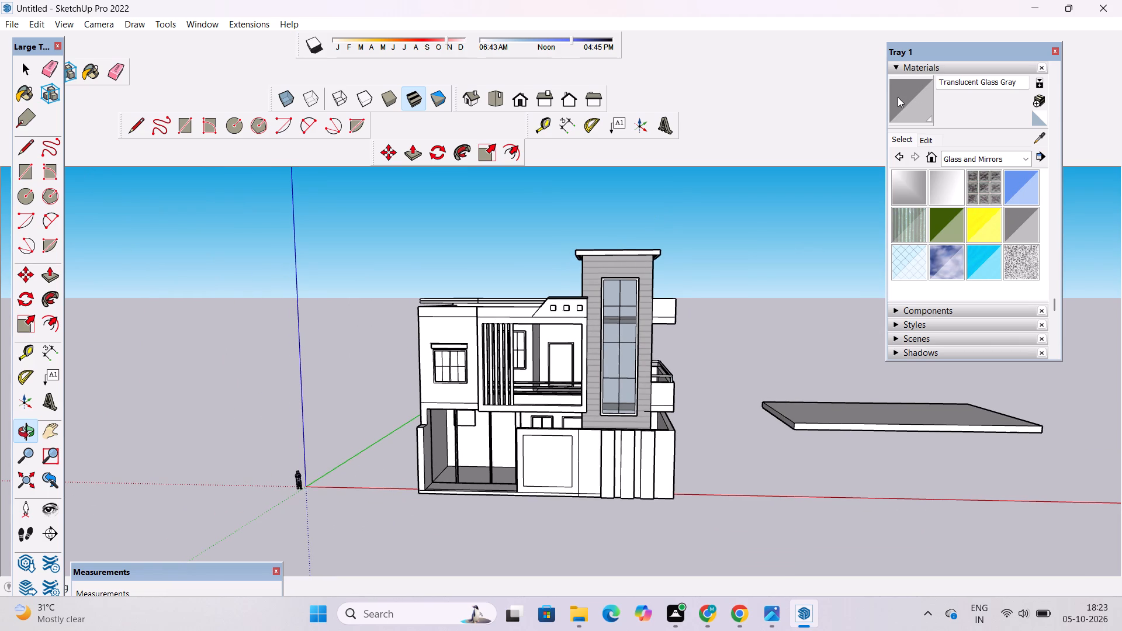
Paint all eight panes of the balcony window behind the vertical louvres with Translucent Glass Gray, undoing the stray paint on its frame.
left_click(898, 98)
scroll(590, 383, "up", 4)
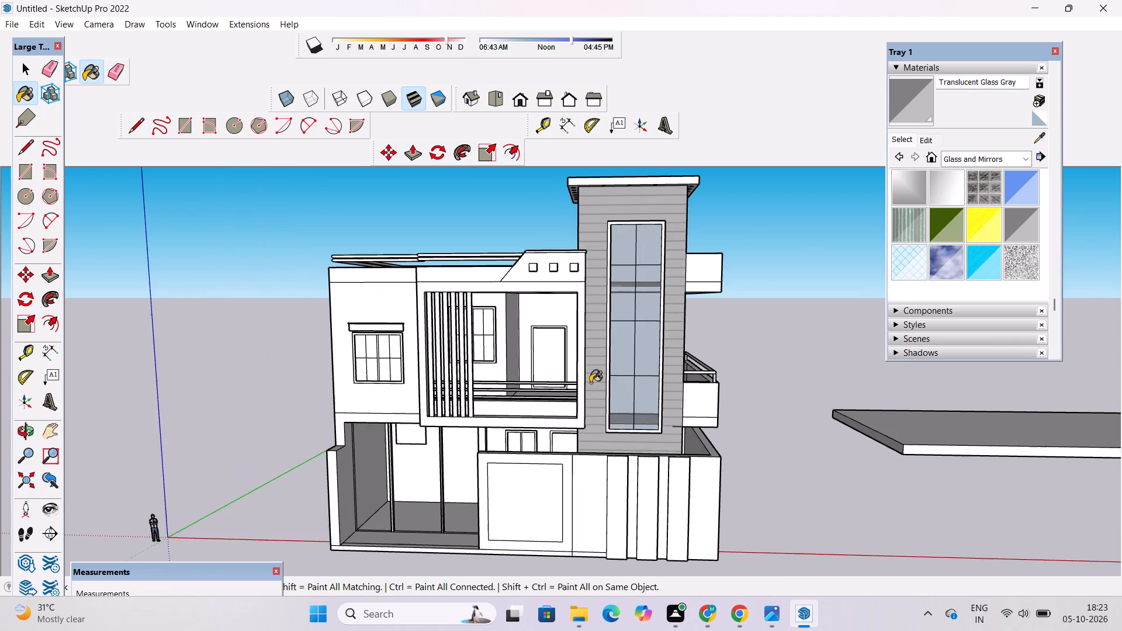
scroll(503, 346, "up", 19)
left_click(414, 314)
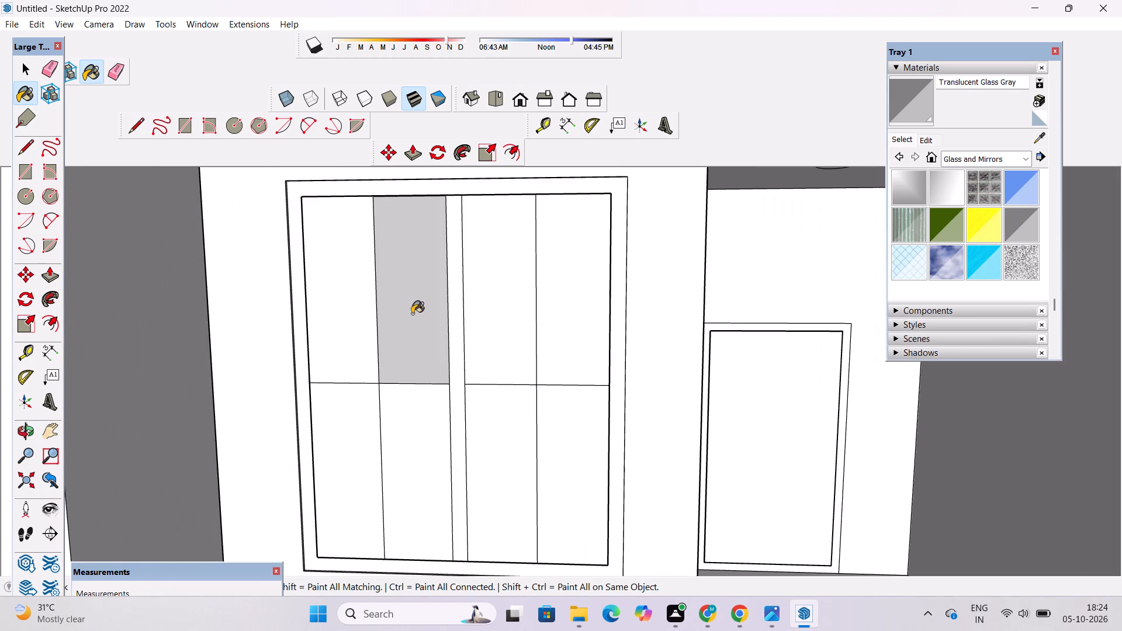
left_click(361, 321)
left_click(354, 414)
left_click(408, 411)
left_click(500, 315)
left_click(568, 294)
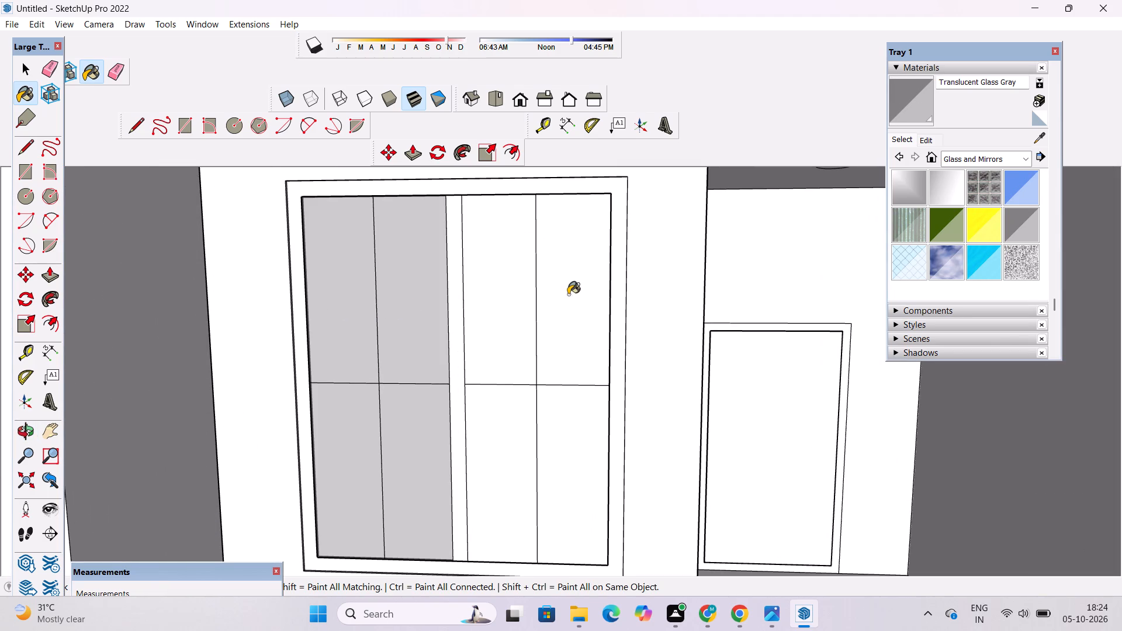
left_click(493, 441)
left_click(624, 406)
key("ctrl+z")
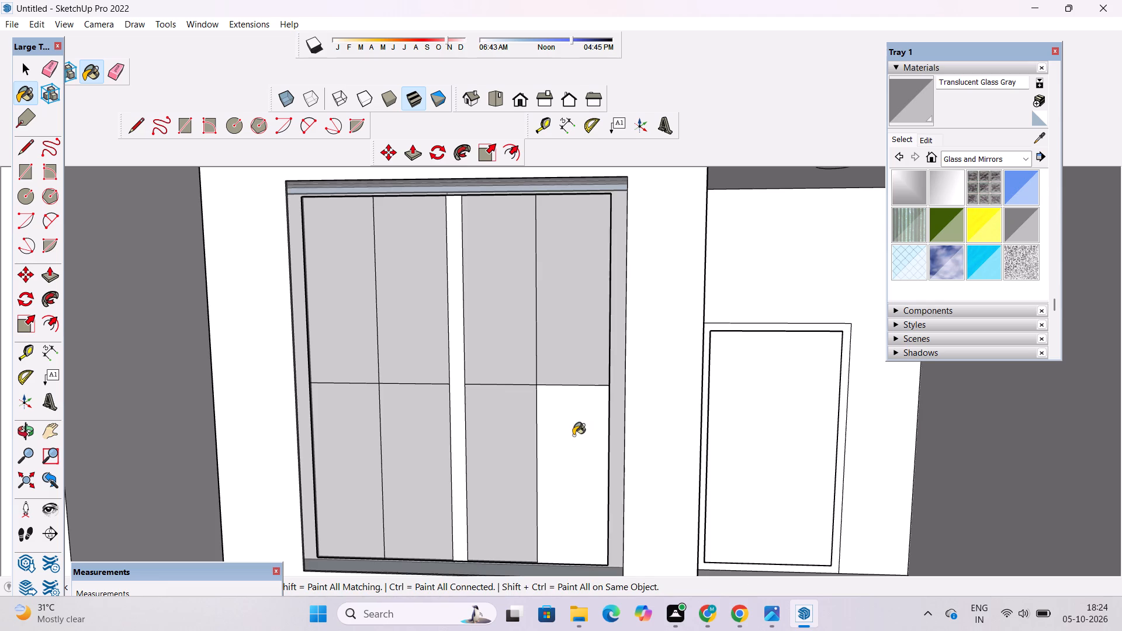
left_click(573, 435)
Paint all eight panes of the upper-floor front window beneath the projecting ledge with Translucent Glass Gray.
scroll(593, 344, "down", 16)
scroll(420, 375, "up", 5)
left_click(415, 369)
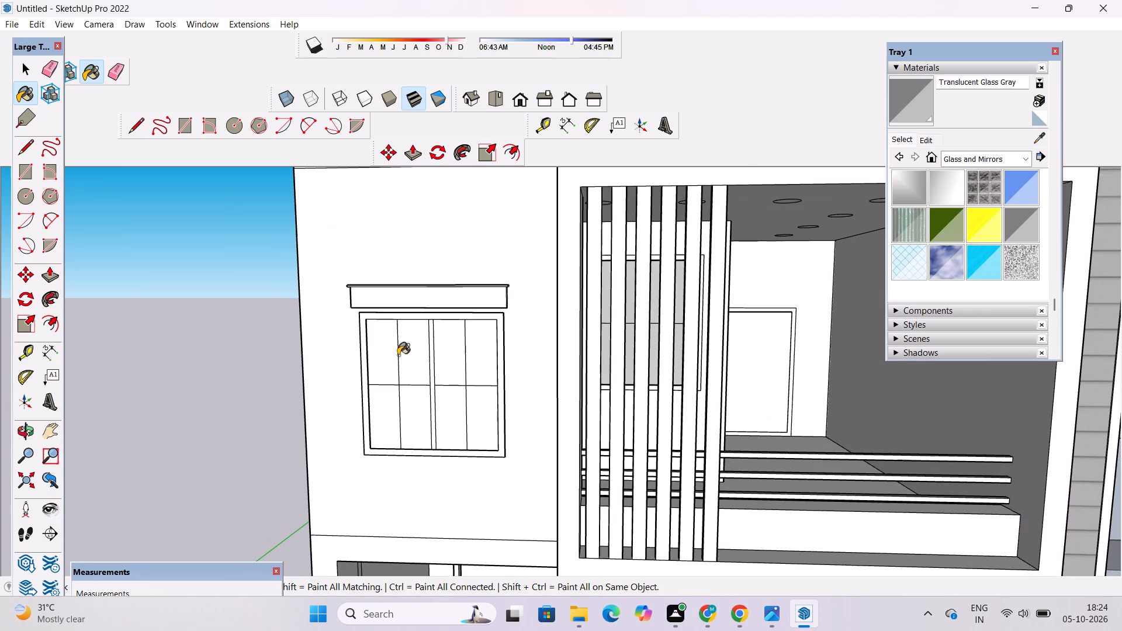
left_click(392, 353)
left_click(381, 407)
left_click(406, 398)
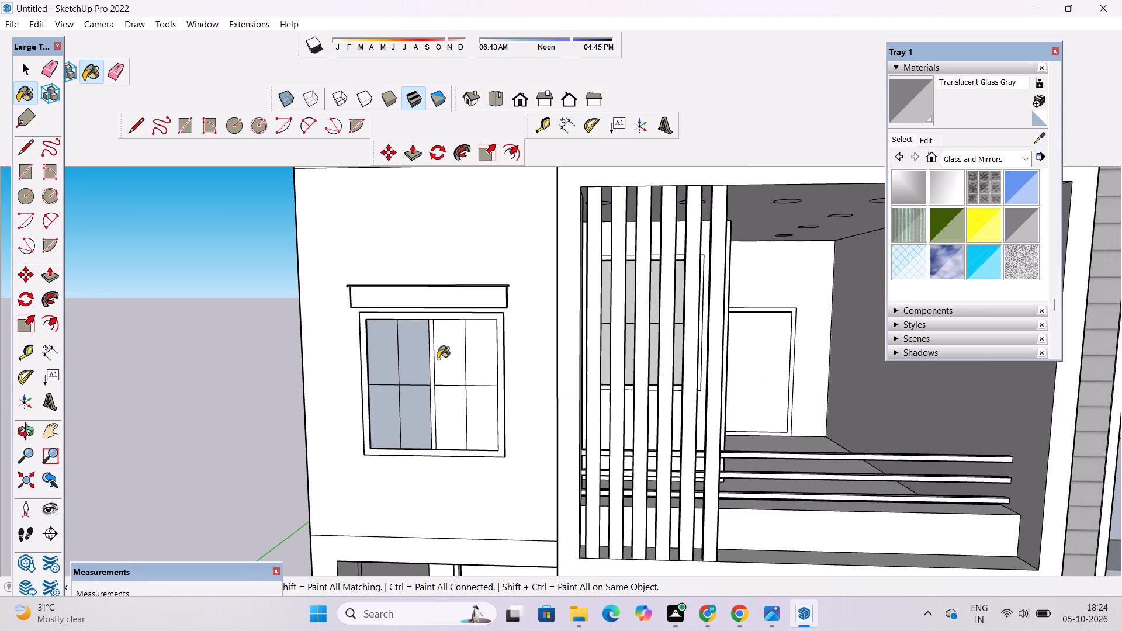
left_click(440, 358)
left_click(479, 351)
left_click(452, 406)
left_click(473, 400)
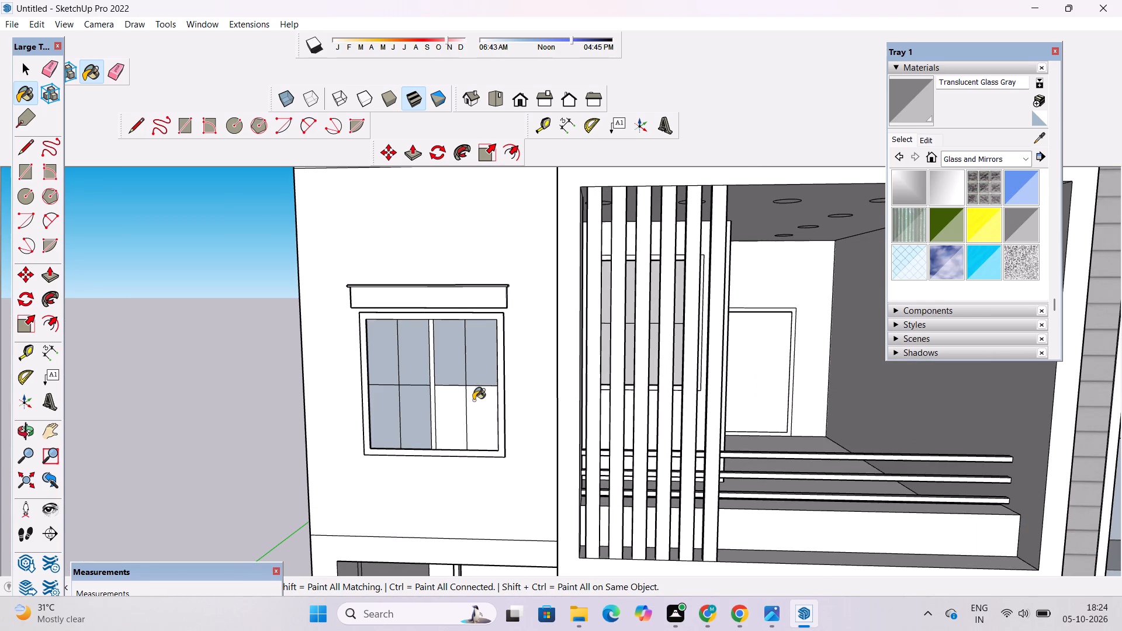
Paint the small ground-floor window on the porch's rear wall with Translucent Glass Gray.
scroll(445, 310, "down", 6)
scroll(459, 373, "down", 2)
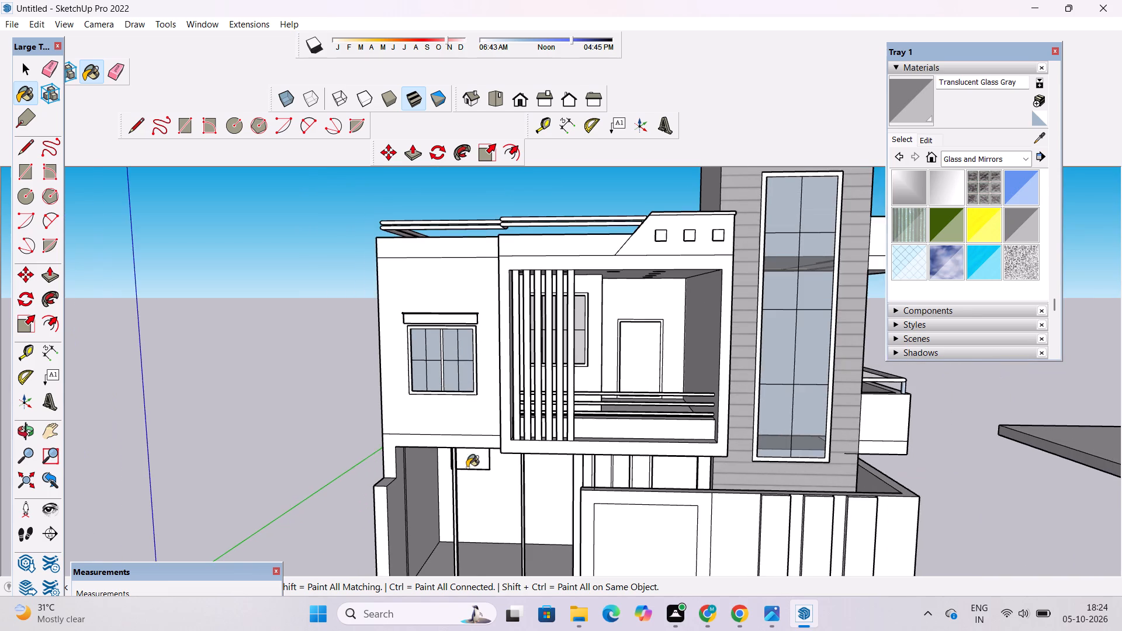
scroll(453, 523, "up", 12)
left_click(483, 447)
Paint both panes of the ground-floor double window behind the boundary wall with Translucent Glass Gray.
scroll(424, 431, "down", 10)
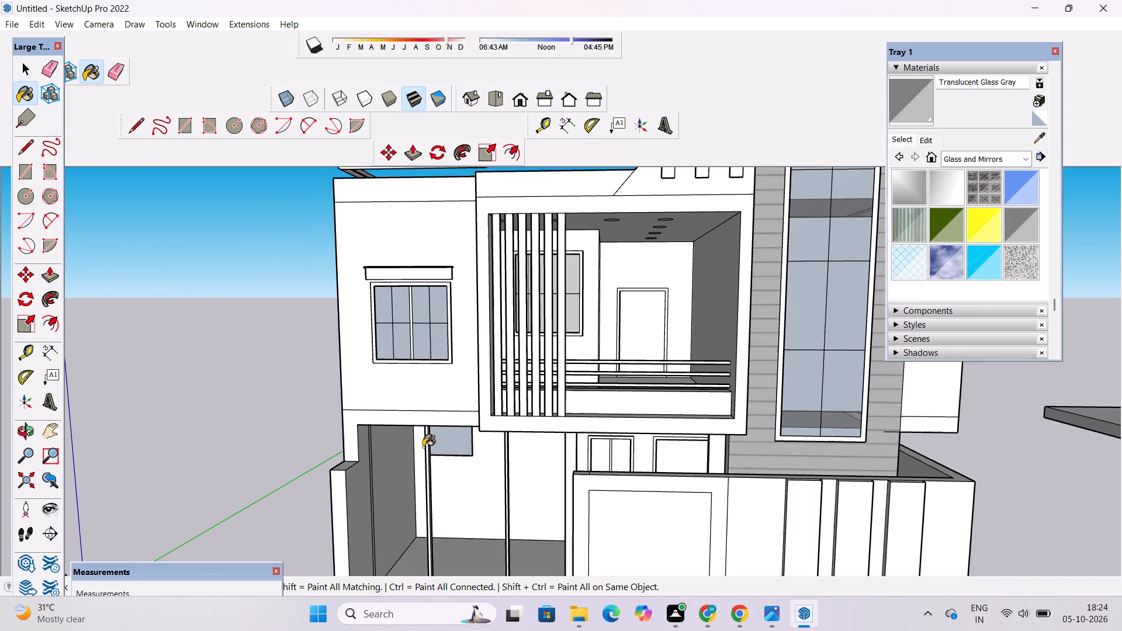
scroll(470, 515, "up", 5)
scroll(721, 390, "up", 4)
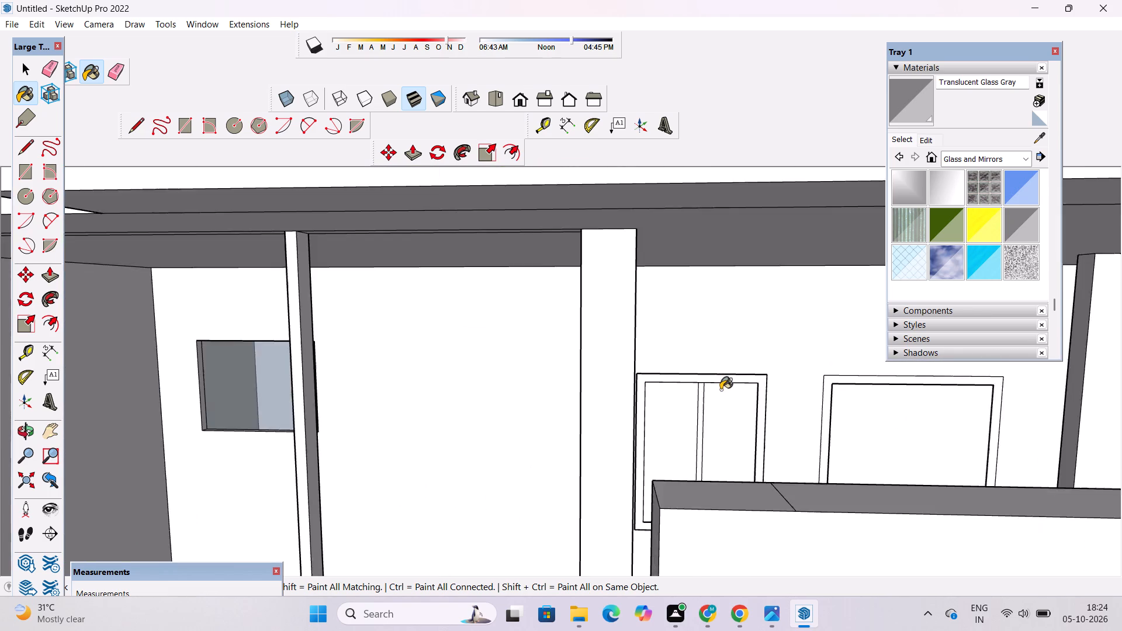
scroll(721, 390, "up", 6)
left_click(728, 418)
left_click(647, 424)
Examine the front facade and its glazed windows from frontal and oblique angles.
scroll(674, 388, "down", 15)
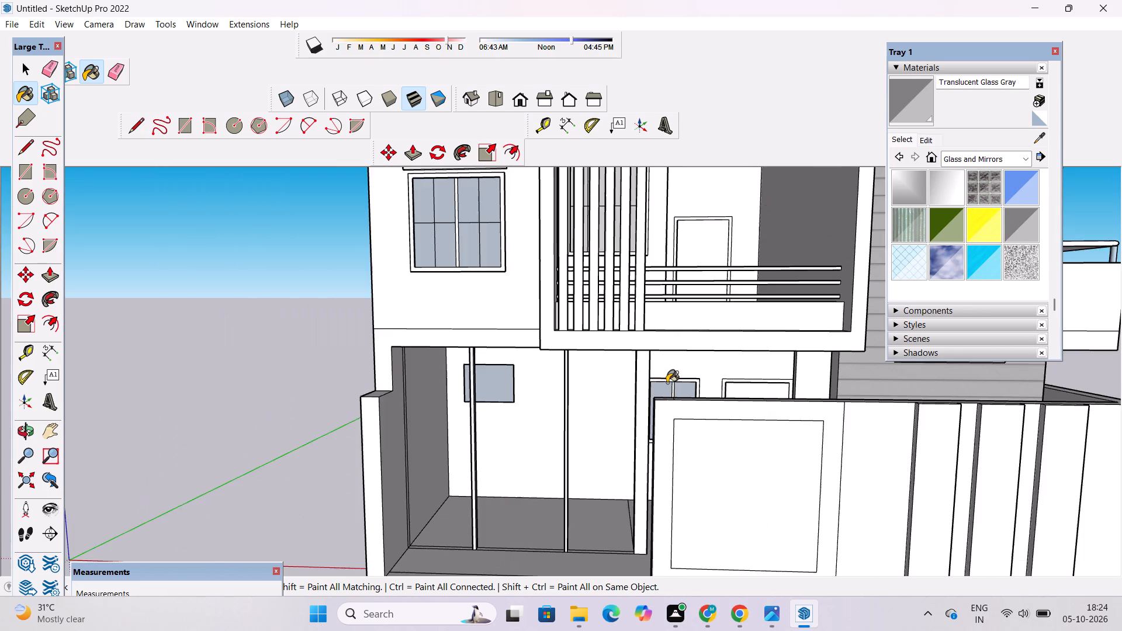
scroll(569, 429, "down", 7)
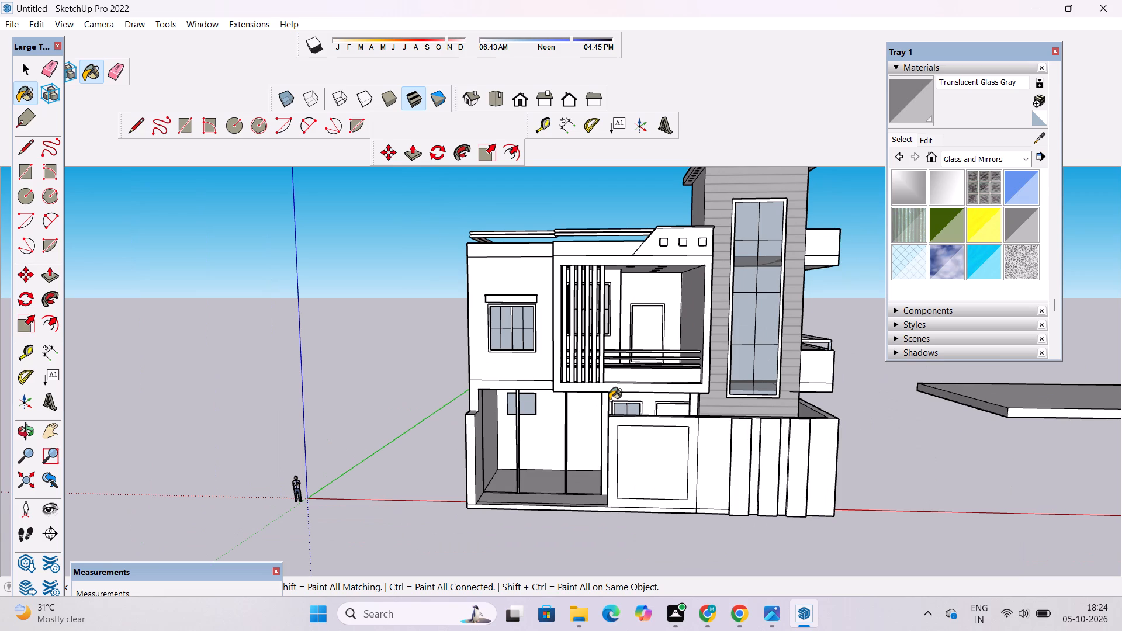
key("space")
scroll(647, 367, "up", 3)
key("o")
left_click_drag(654, 361, 654, 361)
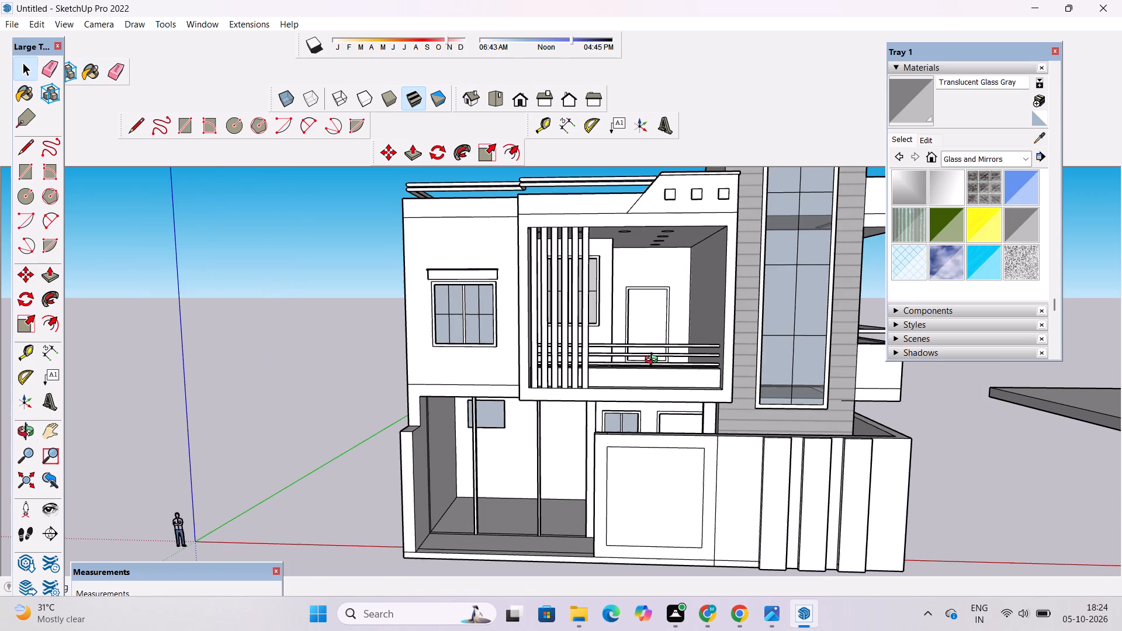
left_click_drag(654, 361, 532, 394)
scroll(569, 355, "up", 4)
scroll(571, 353, "down", 4)
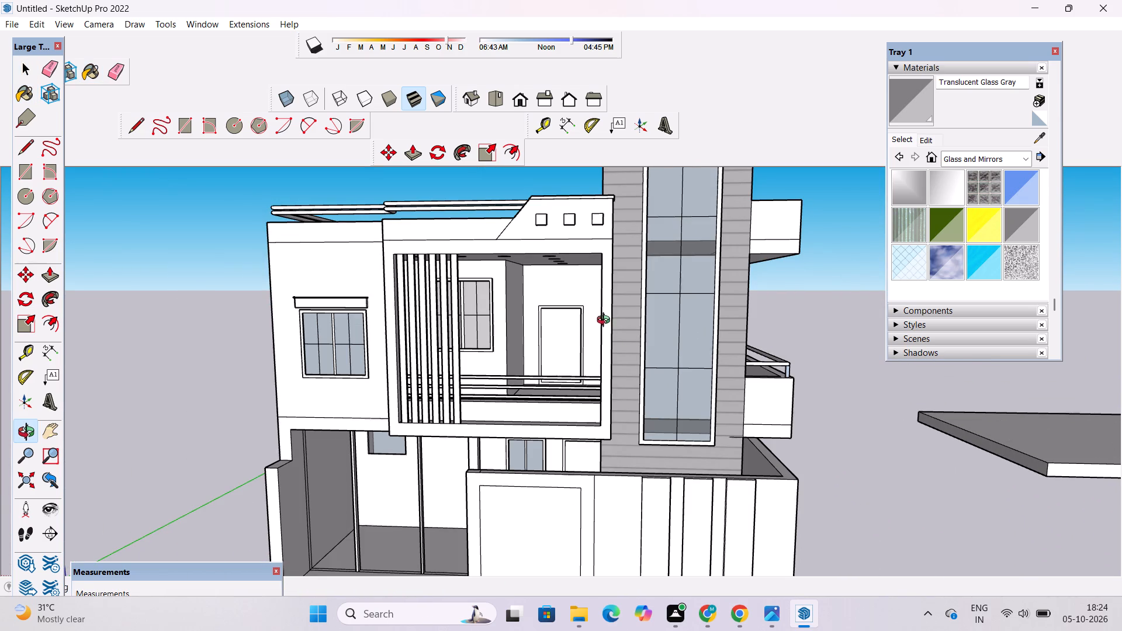
scroll(604, 287, "down", 2)
left_click_drag(604, 294, 594, 303, "shift")
left_click_drag(580, 333, 485, 363)
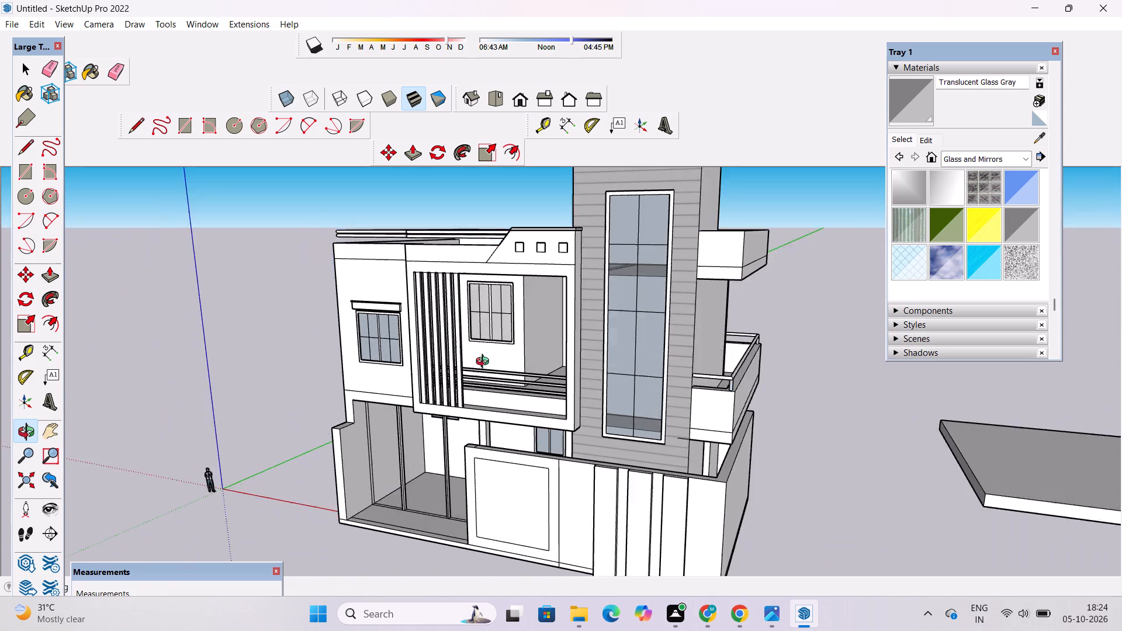
left_click_drag(485, 363, 536, 365)
left_click_drag(571, 355, 588, 349)
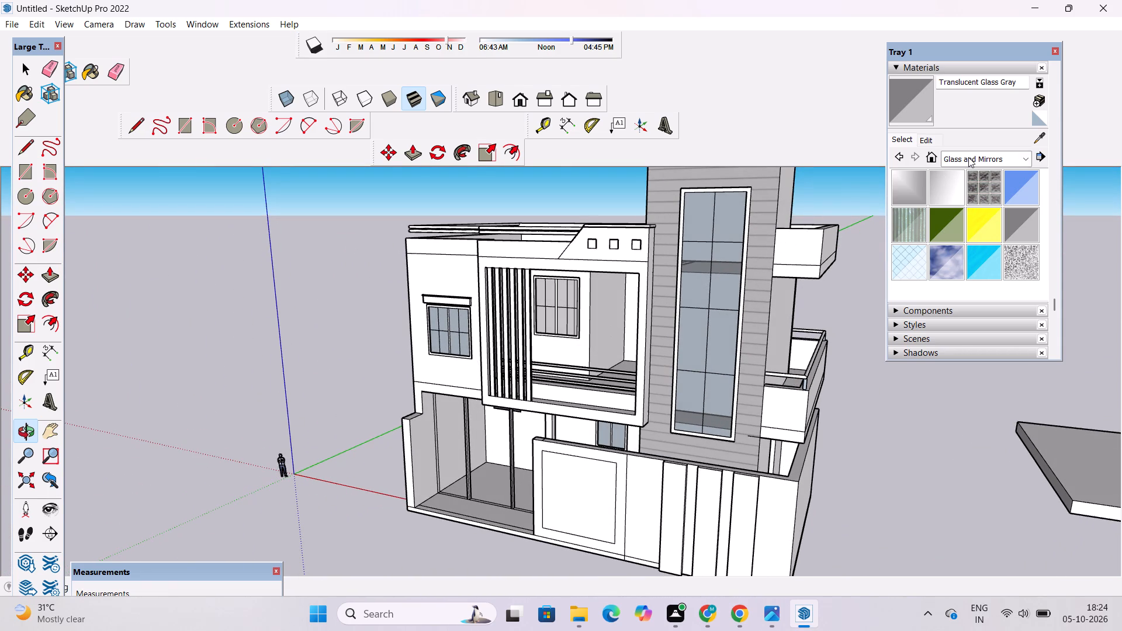
Paint the frame of the balcony door with 0022_Maroon from the Colors-Named collection.
left_click(968, 157)
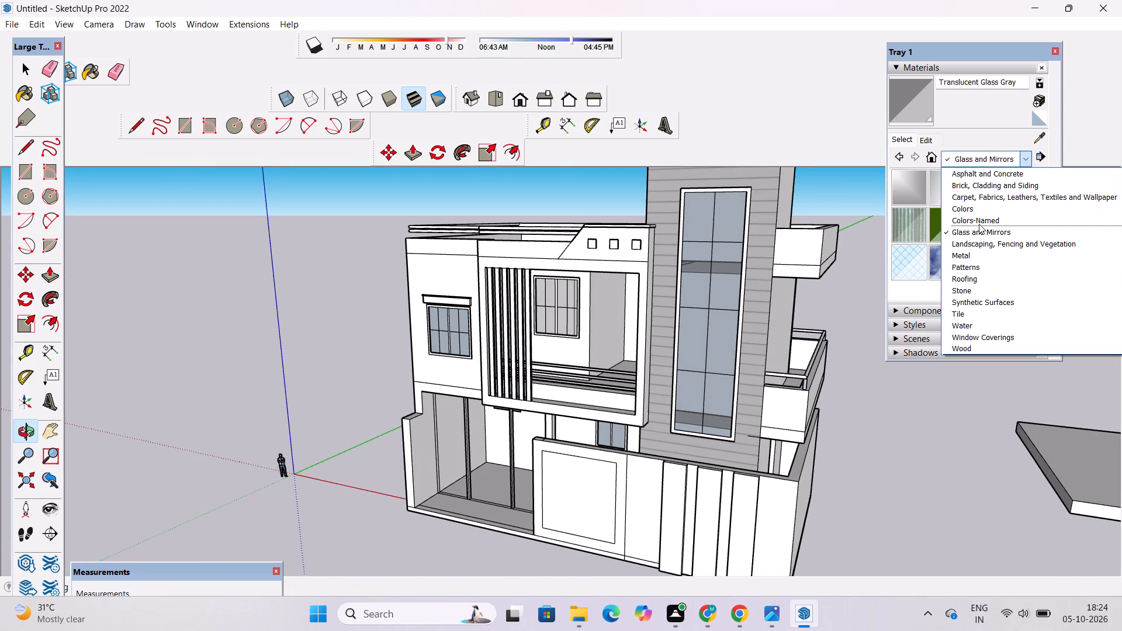
left_click(979, 223)
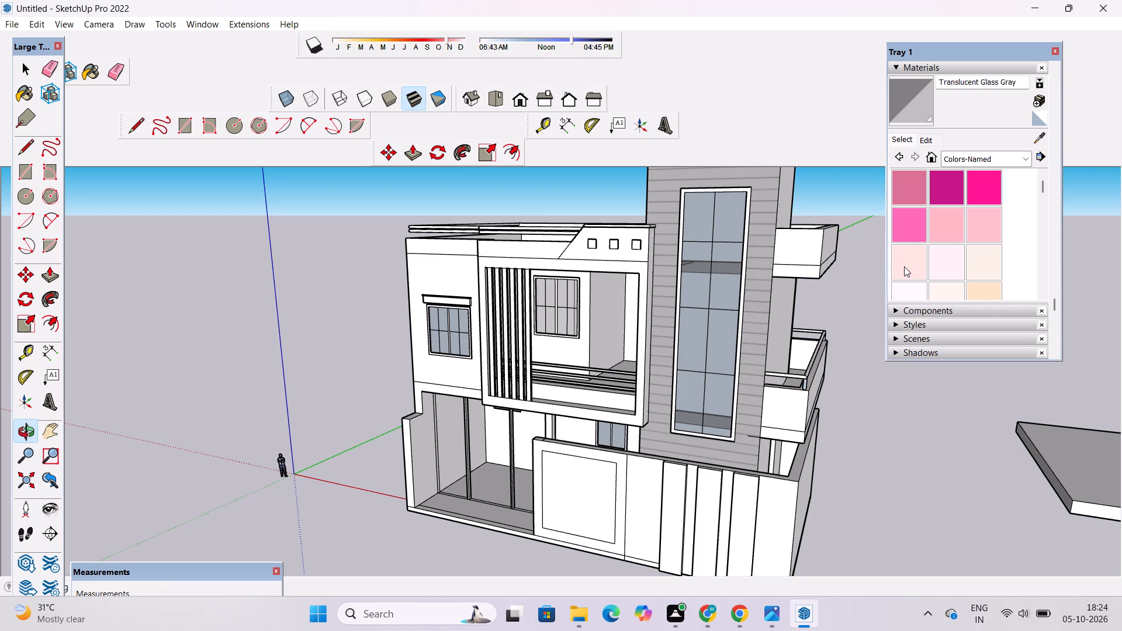
scroll(915, 258, "down", 4)
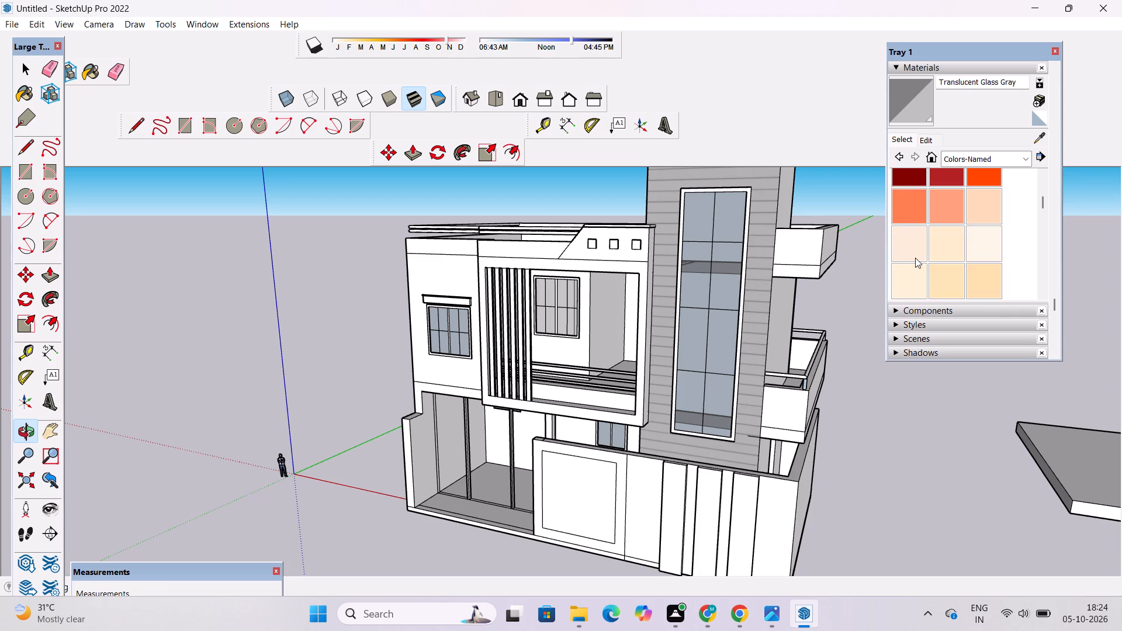
scroll(915, 258, "up", 1)
left_click(915, 244)
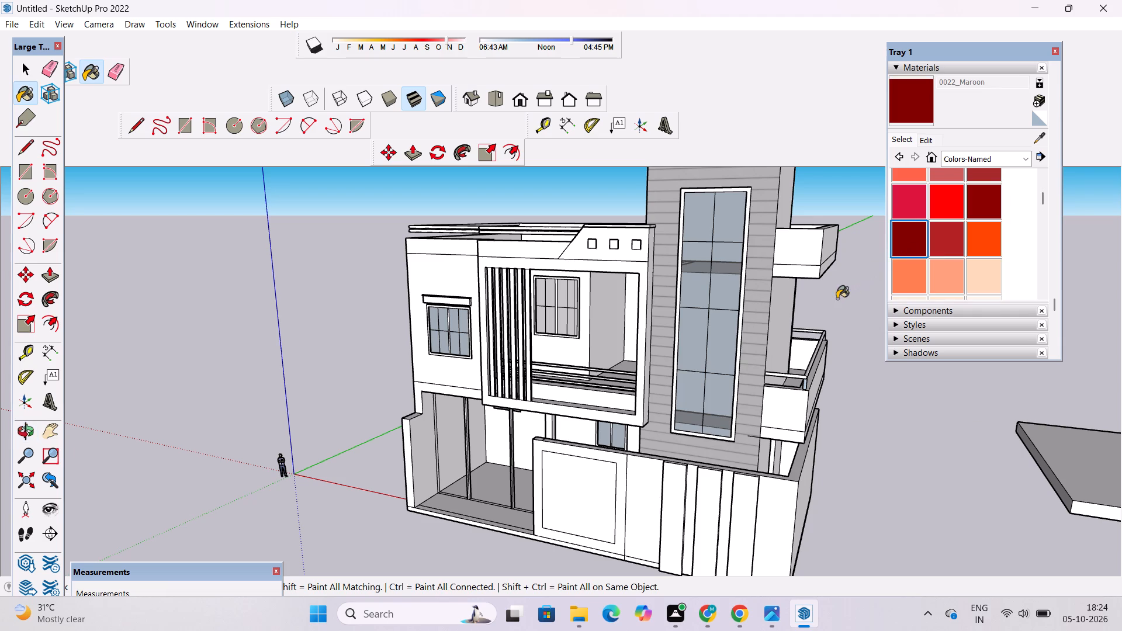
key("o")
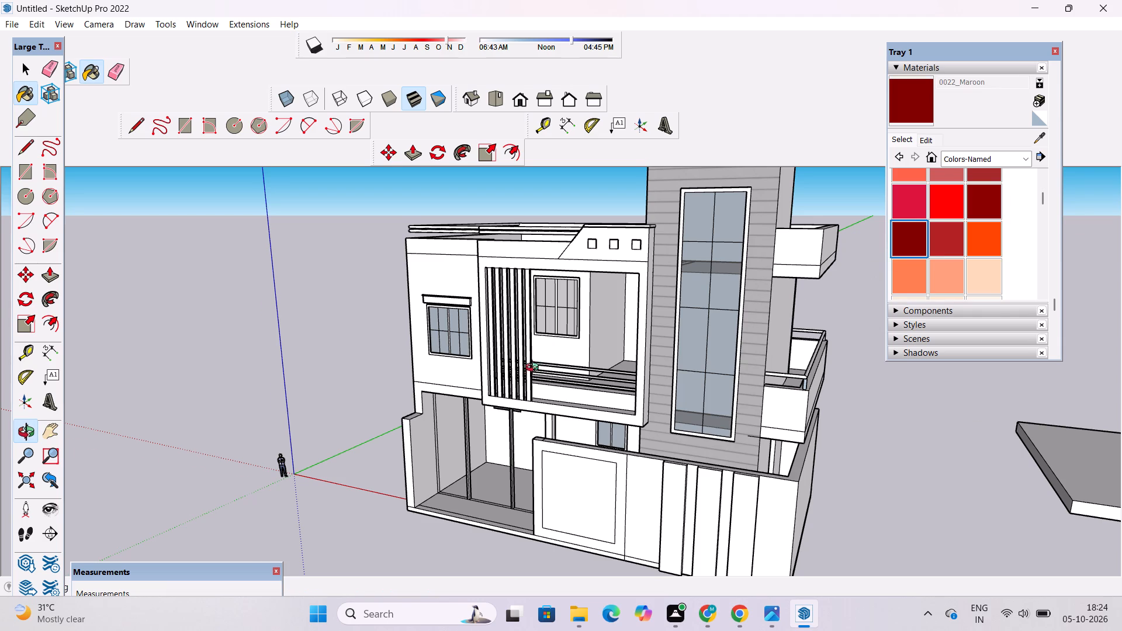
left_click_drag(535, 369, 675, 332)
left_click_drag(673, 335, 645, 349)
scroll(640, 341, "up", 4)
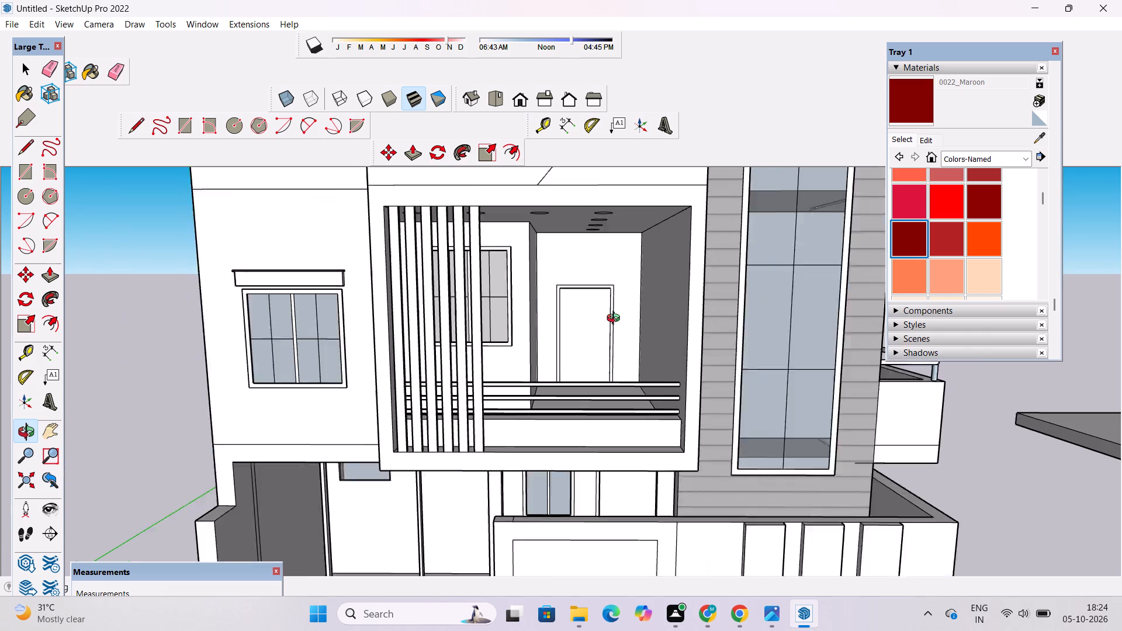
scroll(616, 320, "up", 1)
left_click(902, 108)
scroll(610, 306, "up", 4)
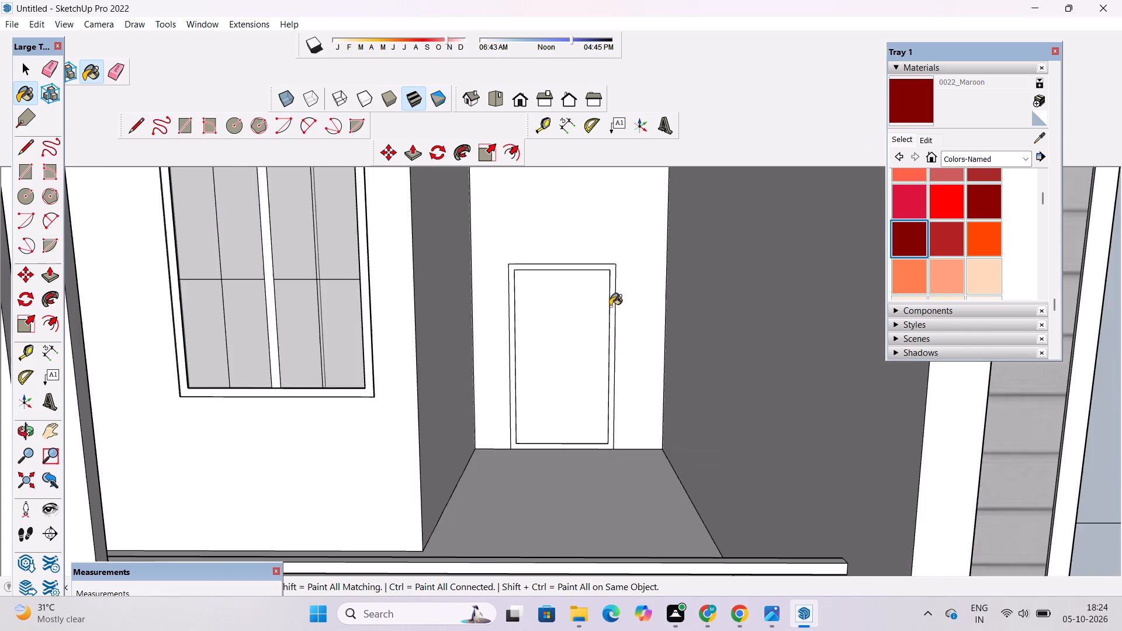
scroll(610, 306, "up", 10)
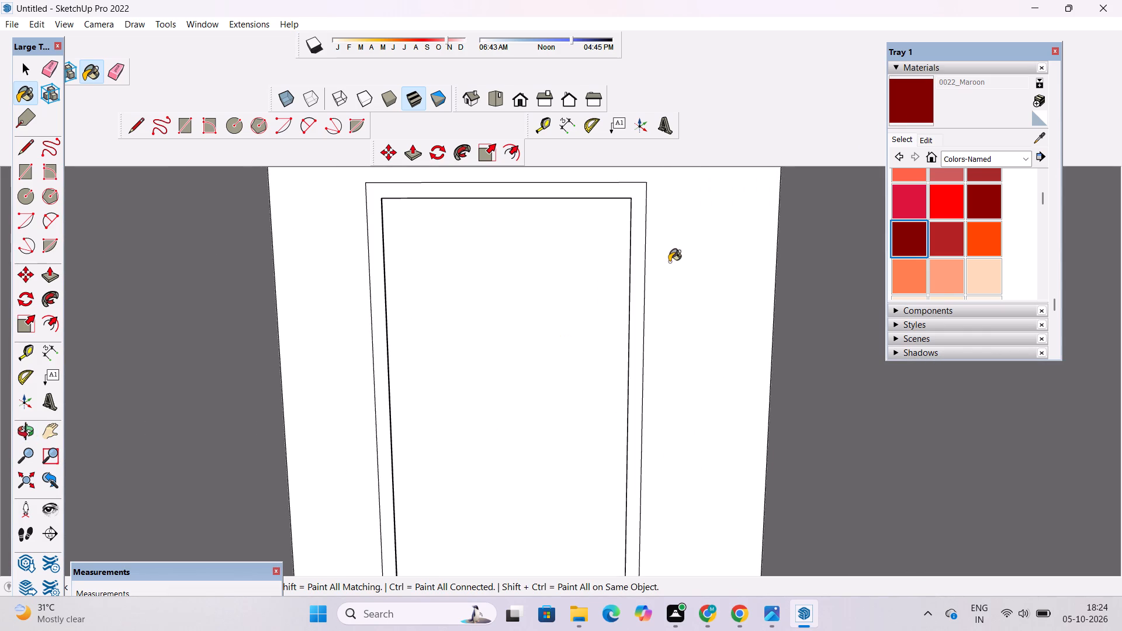
scroll(605, 294, "down", 3)
left_click(630, 238)
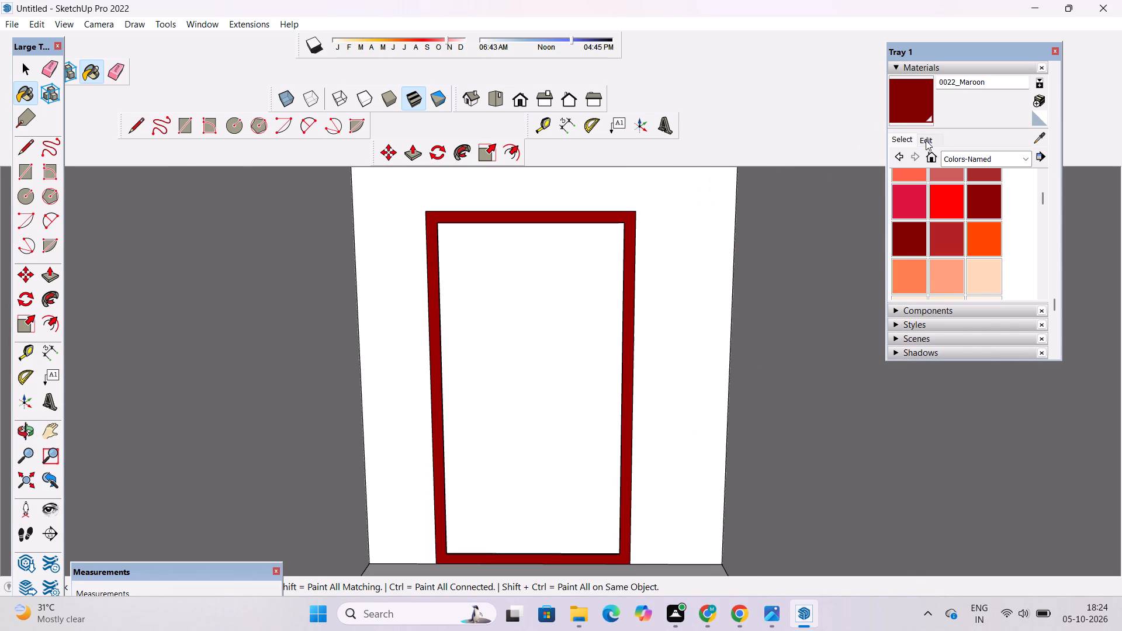
Edit the 0022_Maroon material to darken the balcony door frame to a very dark maroon.
left_click(926, 140)
left_click(957, 219)
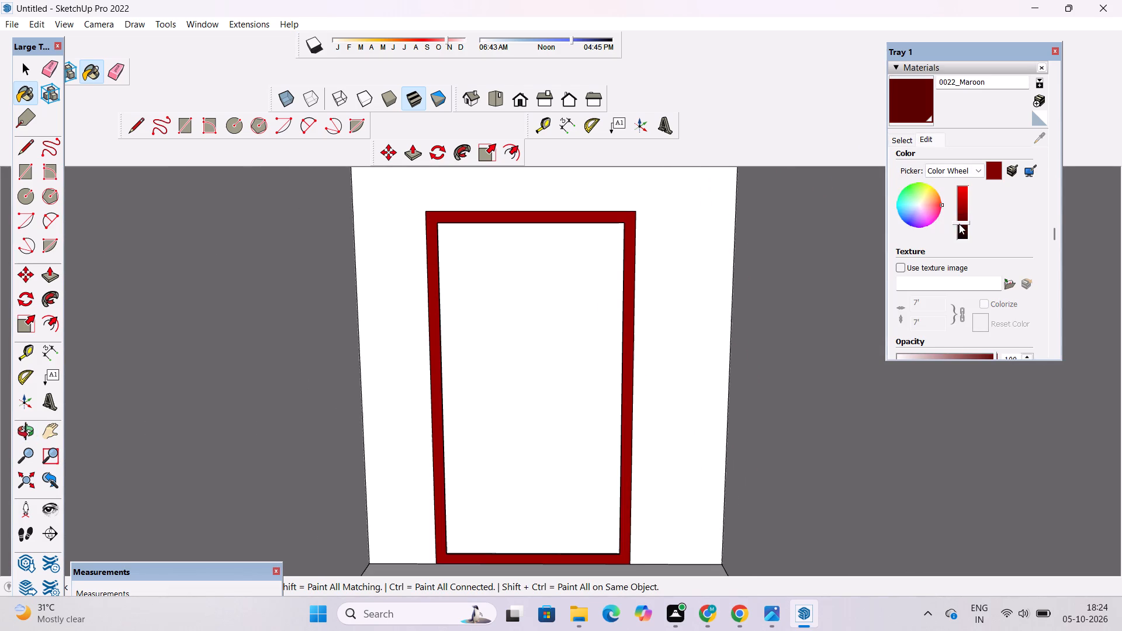
left_click(959, 224)
scroll(623, 280, "down", 10)
scroll(574, 255, "down", 3)
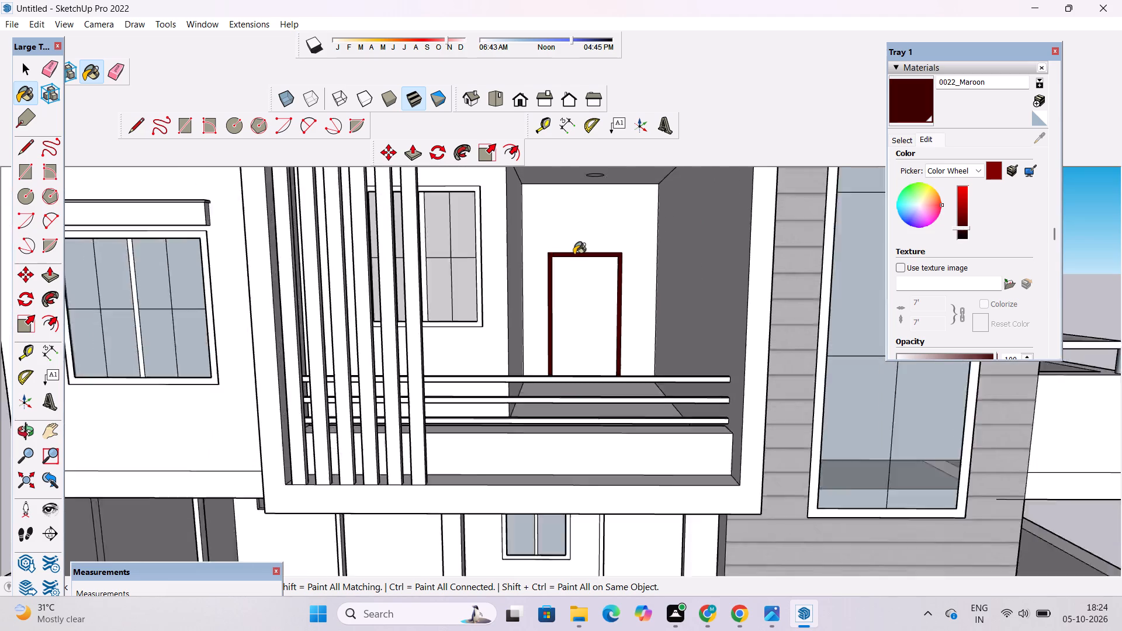
Paint the front faces of the balcony window's frame and centre mullion with 0022_Maroon.
scroll(574, 255, "down", 1)
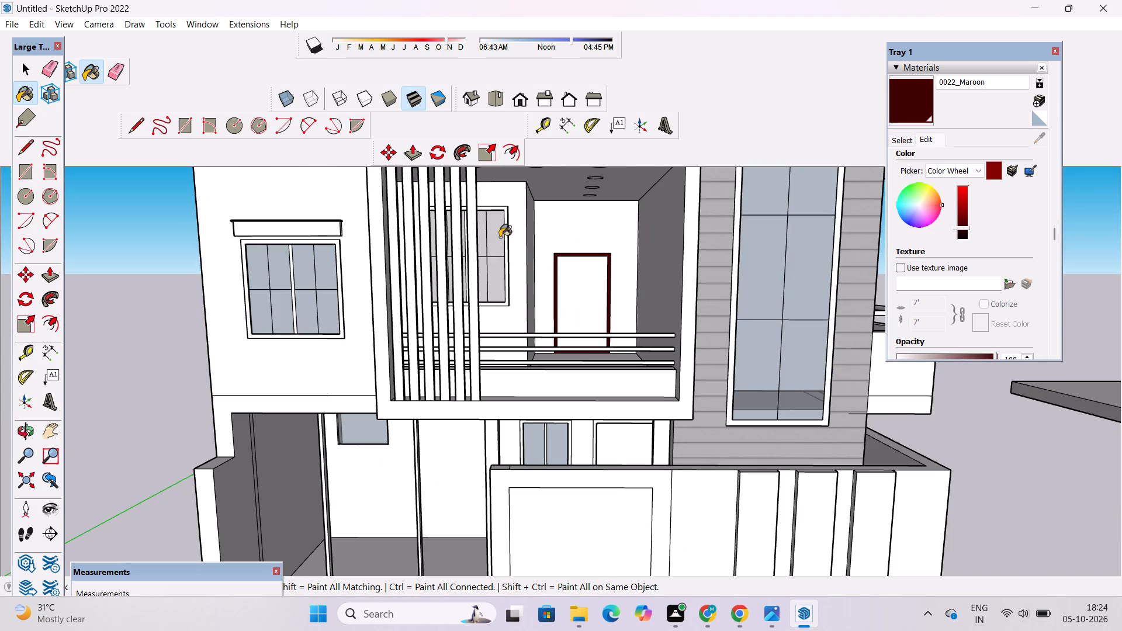
scroll(498, 204, "up", 7)
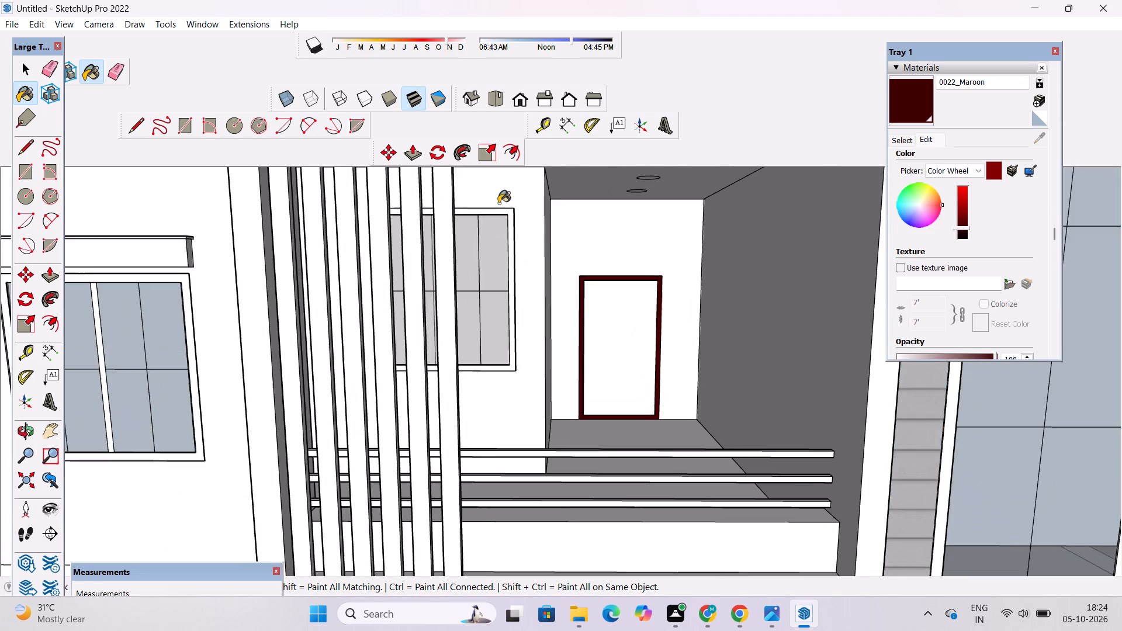
scroll(498, 203, "up", 10)
left_click(524, 206)
scroll(529, 223, "up", 1)
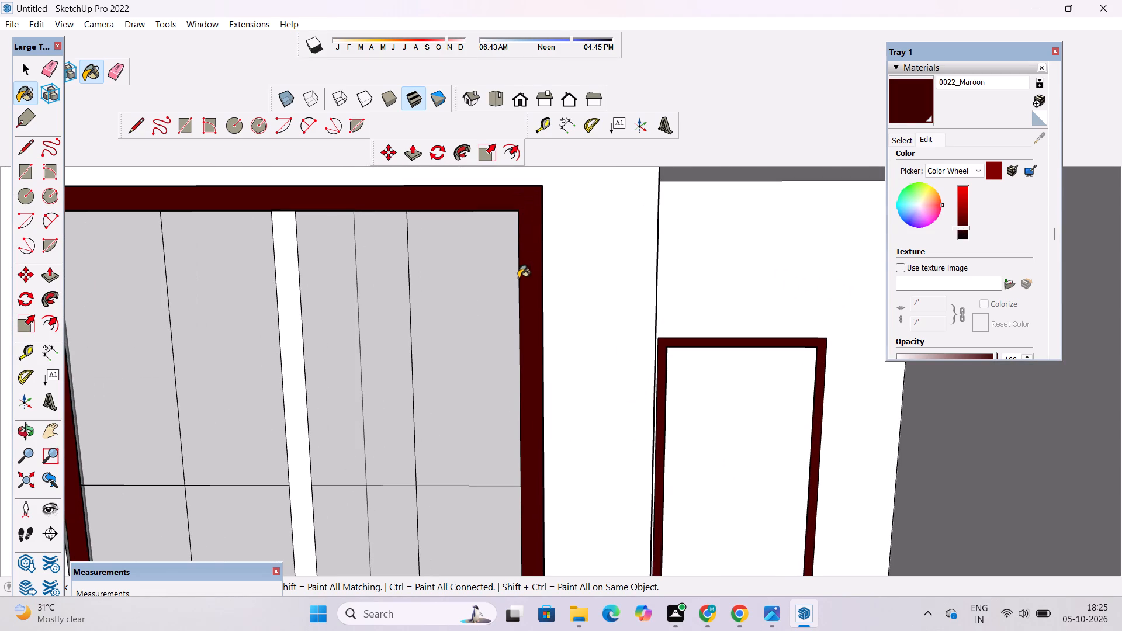
key("o")
left_click_drag(455, 311, 598, 289)
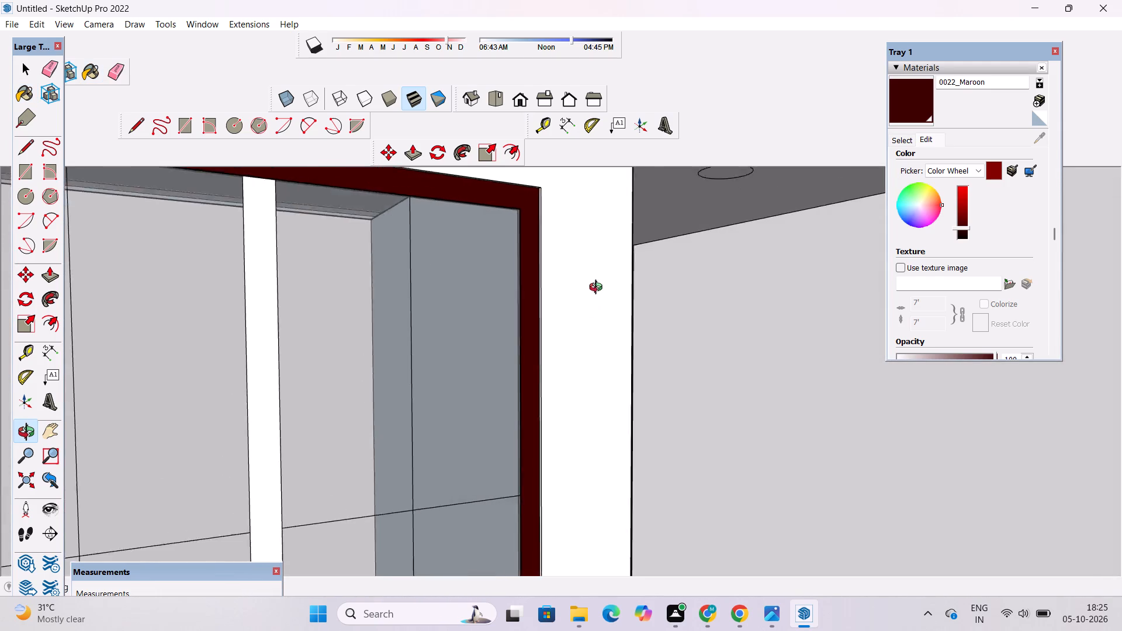
left_click_drag(598, 289, 290, 283)
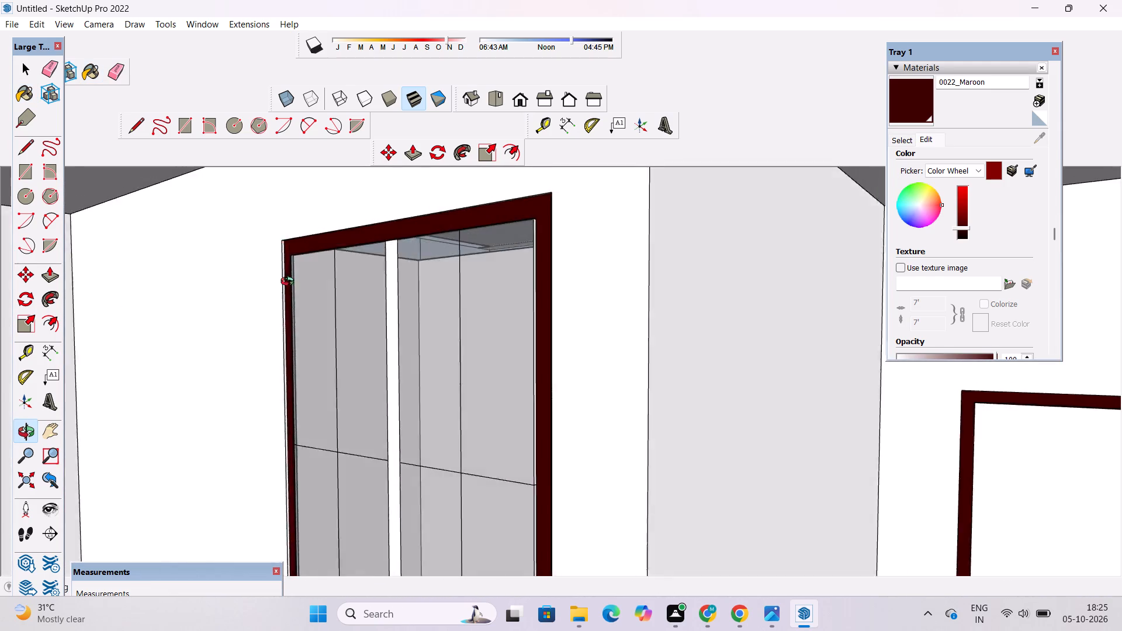
left_click_drag(290, 283, 722, 372)
scroll(463, 215, "down", 3)
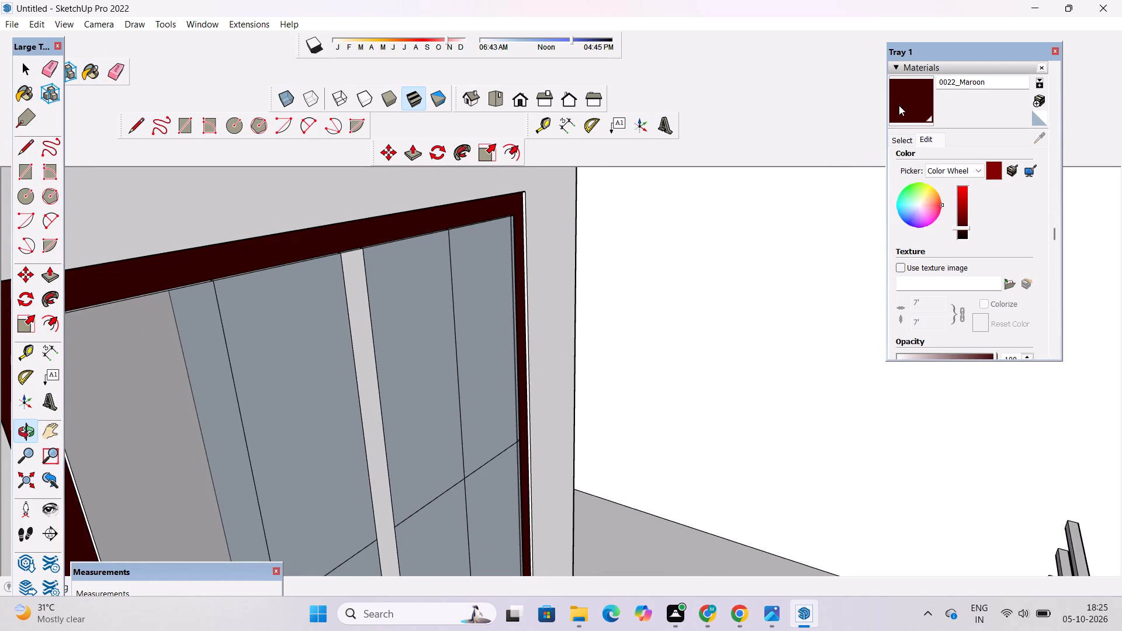
left_click(904, 100)
left_click(352, 287)
scroll(352, 287, "down", 3)
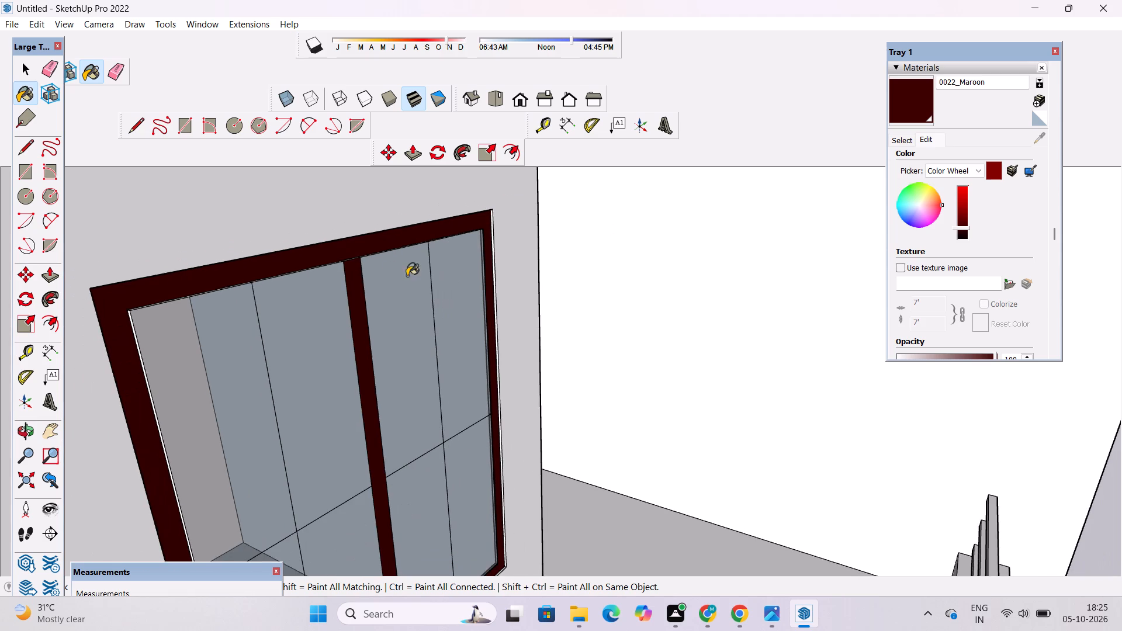
Paint the balcony window frame's top edge and its outer side edge nearest the balcony door with 0022_Maroon.
scroll(469, 223, "up", 16)
scroll(557, 239, "up", 4)
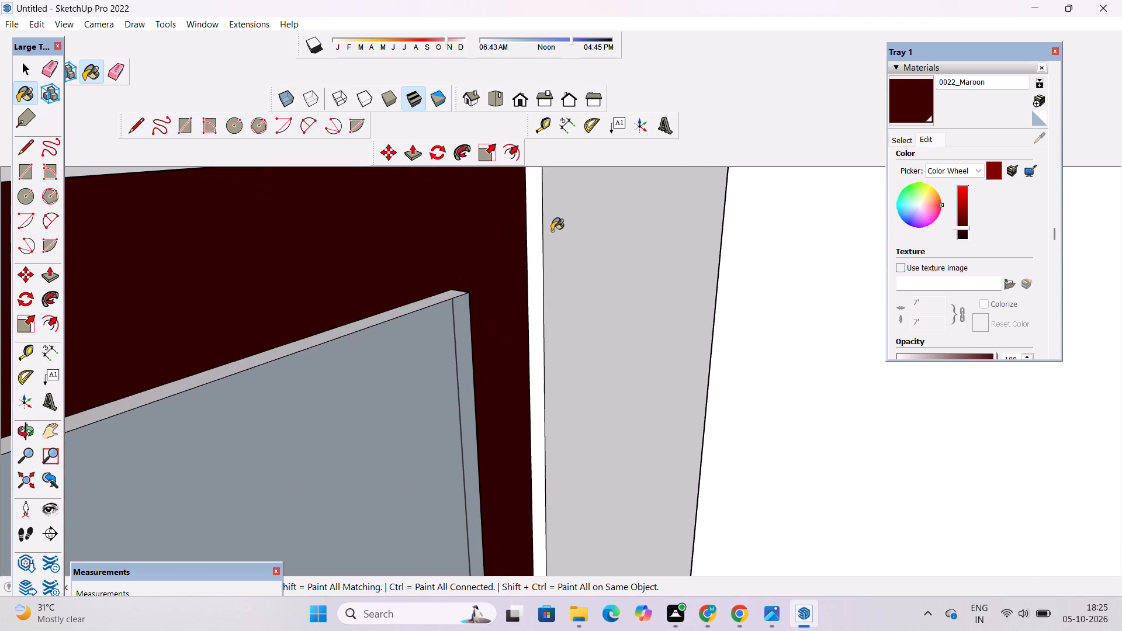
left_click(537, 225)
scroll(539, 241, "down", 5)
key("o")
left_click_drag(539, 311, 450, 192)
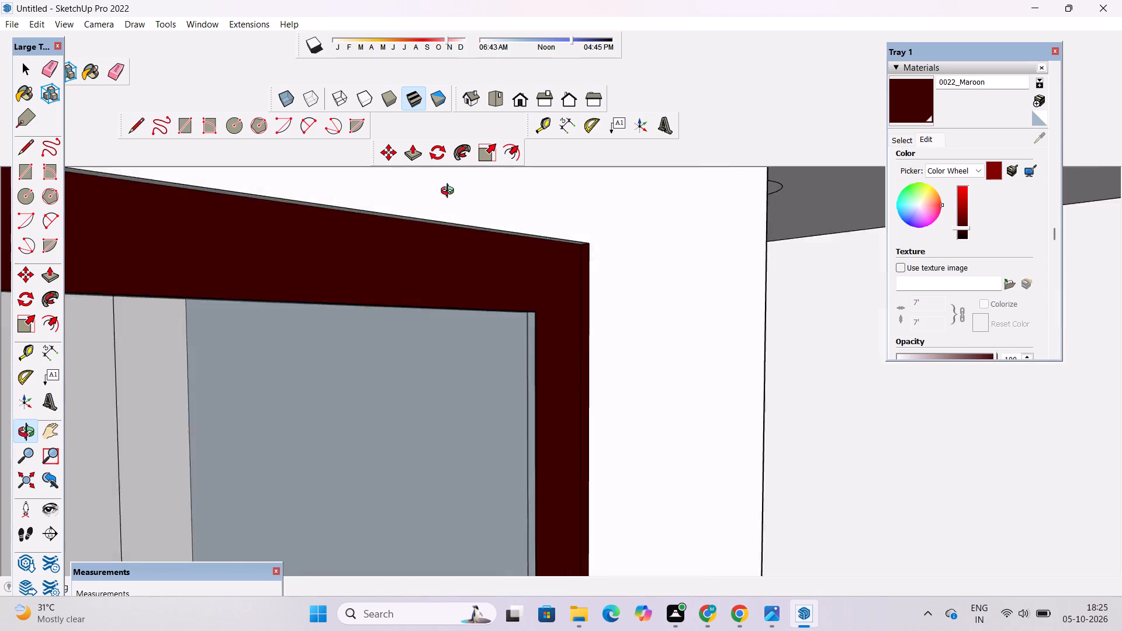
left_click_drag(450, 192, 429, 137)
left_click_drag(466, 261, 445, 216)
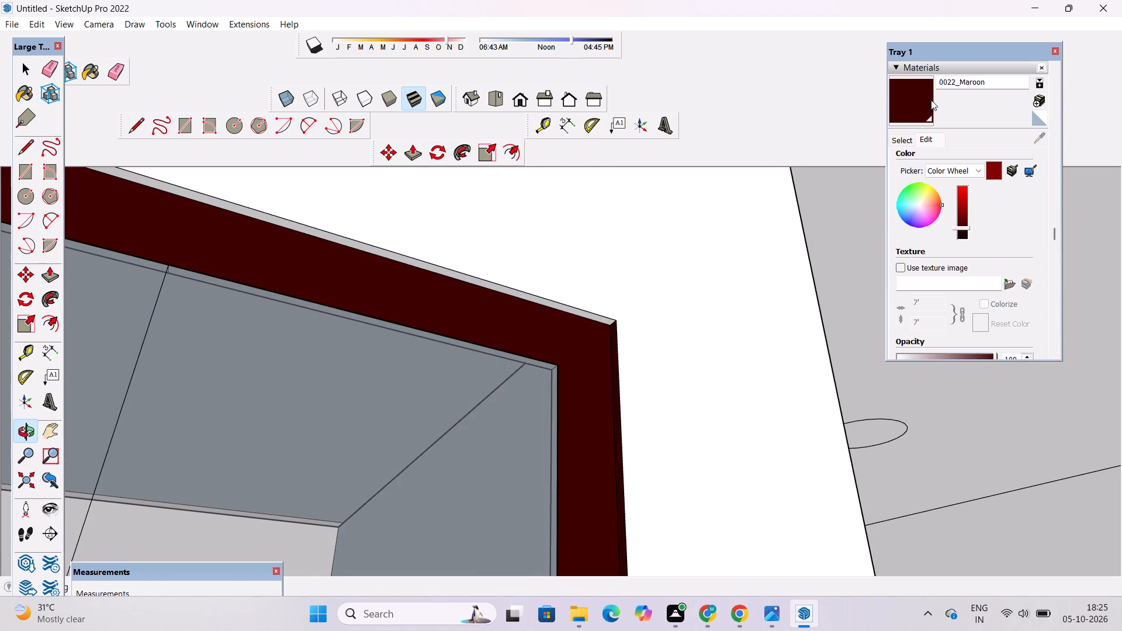
left_click(913, 107)
left_click(536, 299)
scroll(552, 303, "down", 3)
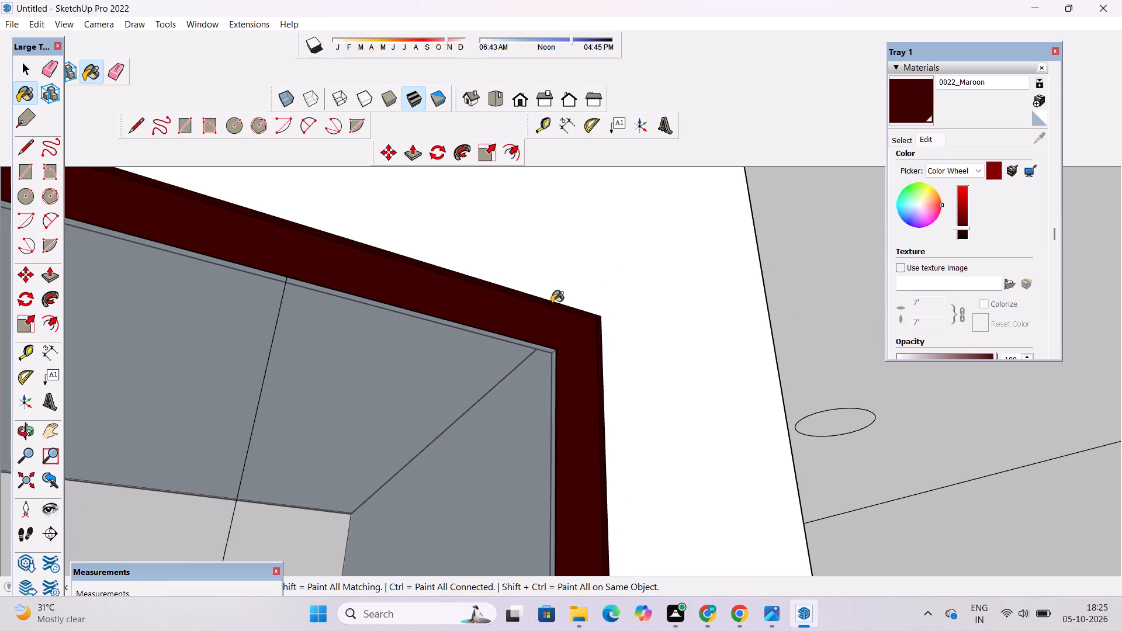
Paint the balcony window frame's outer side edge farthest from the balcony door with 0022_Maroon.
key("o")
left_click_drag(605, 302, 394, 330)
left_click_drag(389, 333, 351, 360)
scroll(379, 332, "down", 5)
left_click_drag(506, 340, 425, 353)
left_click_drag(300, 402, 425, 268, "shift")
scroll(423, 249, "down", 2)
left_click_drag(441, 307, 445, 383)
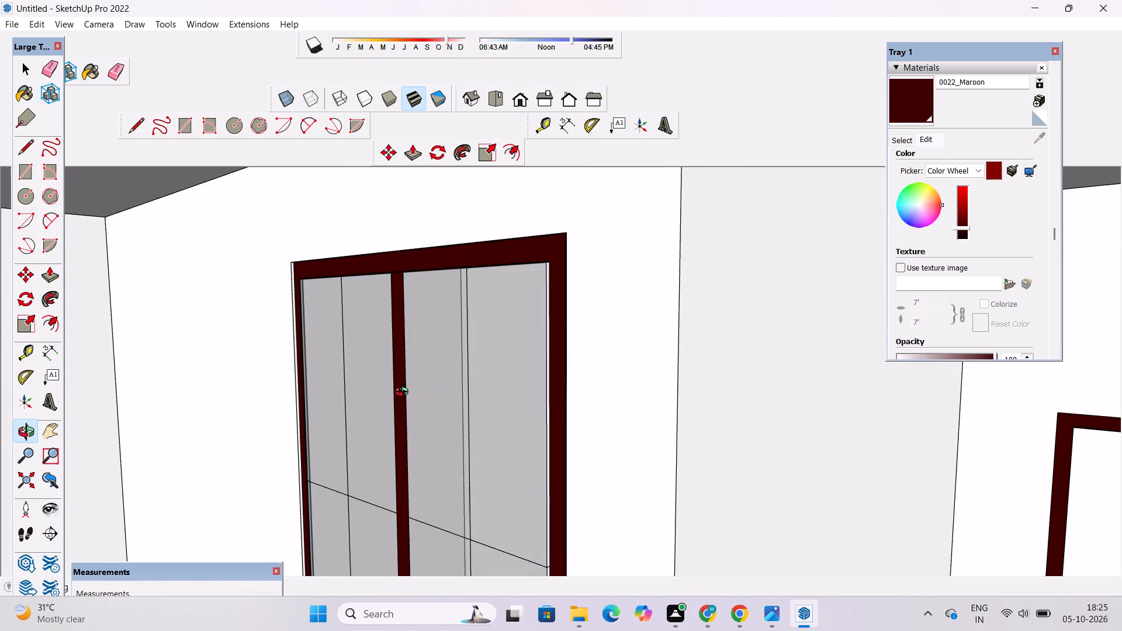
scroll(349, 367, "up", 3)
left_click_drag(315, 366, 403, 351, "shift")
left_click(914, 105)
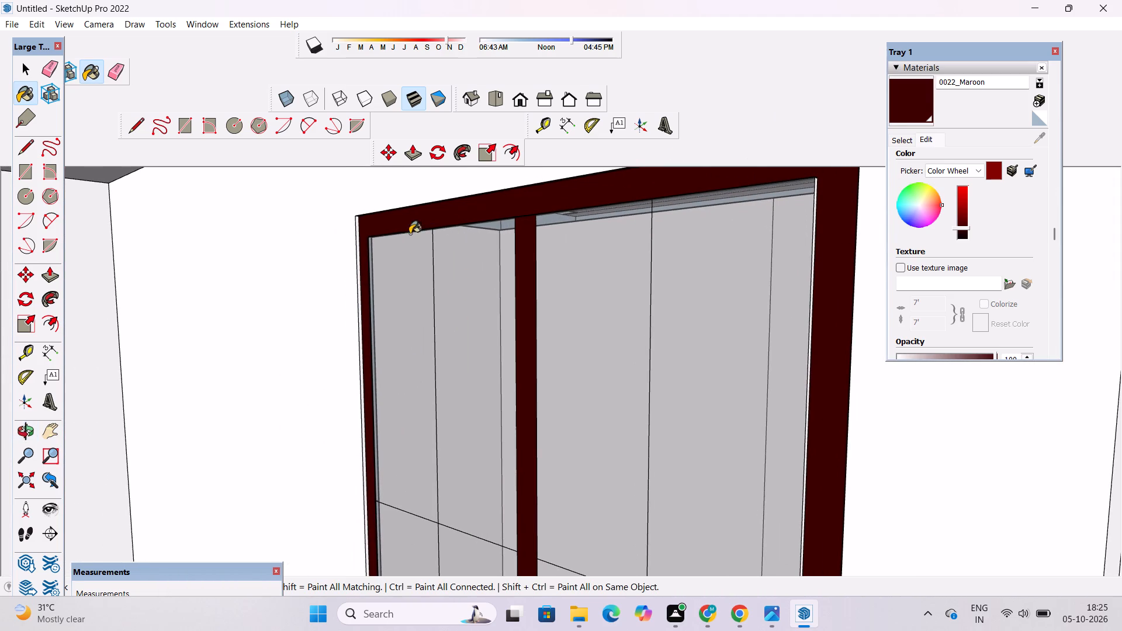
scroll(358, 243, "up", 8)
left_click(355, 244)
scroll(399, 195, "down", 5)
scroll(382, 196, "up", 2)
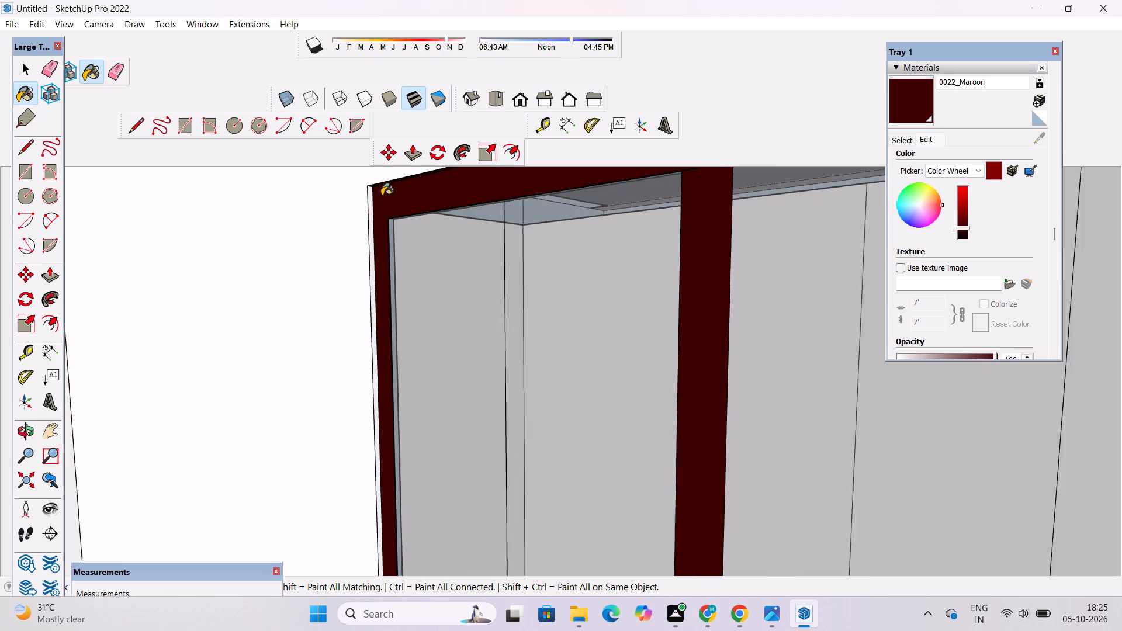
scroll(382, 196, "up", 14)
left_click(362, 186)
scroll(345, 242, "down", 11)
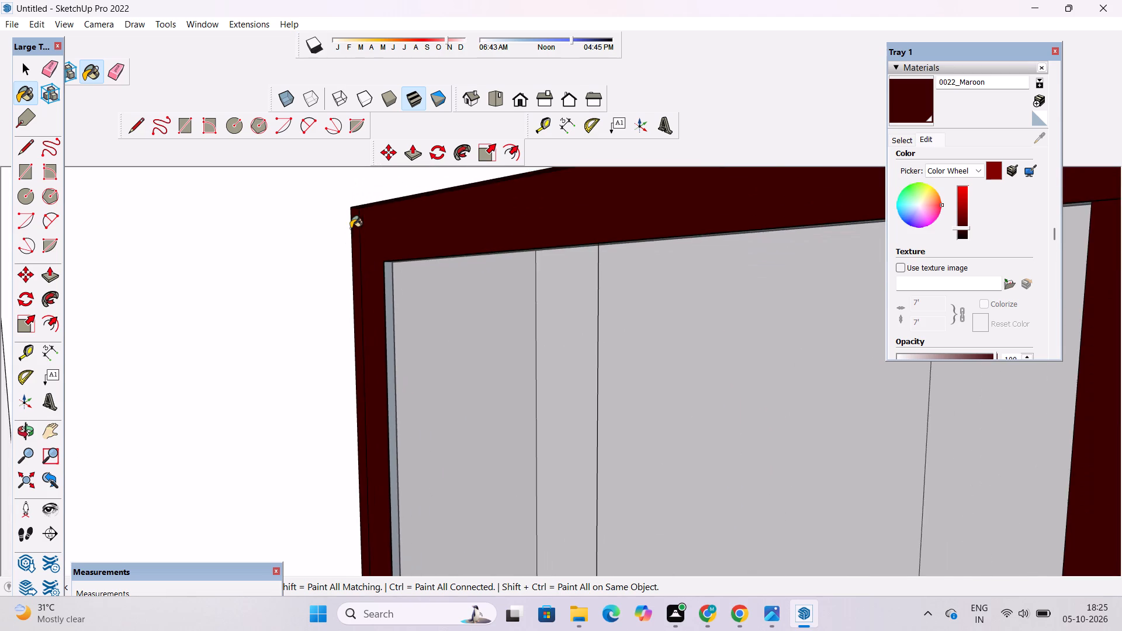
Paint the bottom edge of the balcony window frame with 0022_Maroon.
key("o")
scroll(380, 219, "down", 6)
left_click_drag(427, 337, 425, 199, "shift")
scroll(413, 273, "down", 10)
left_click_drag(430, 394, 451, 318, "shift")
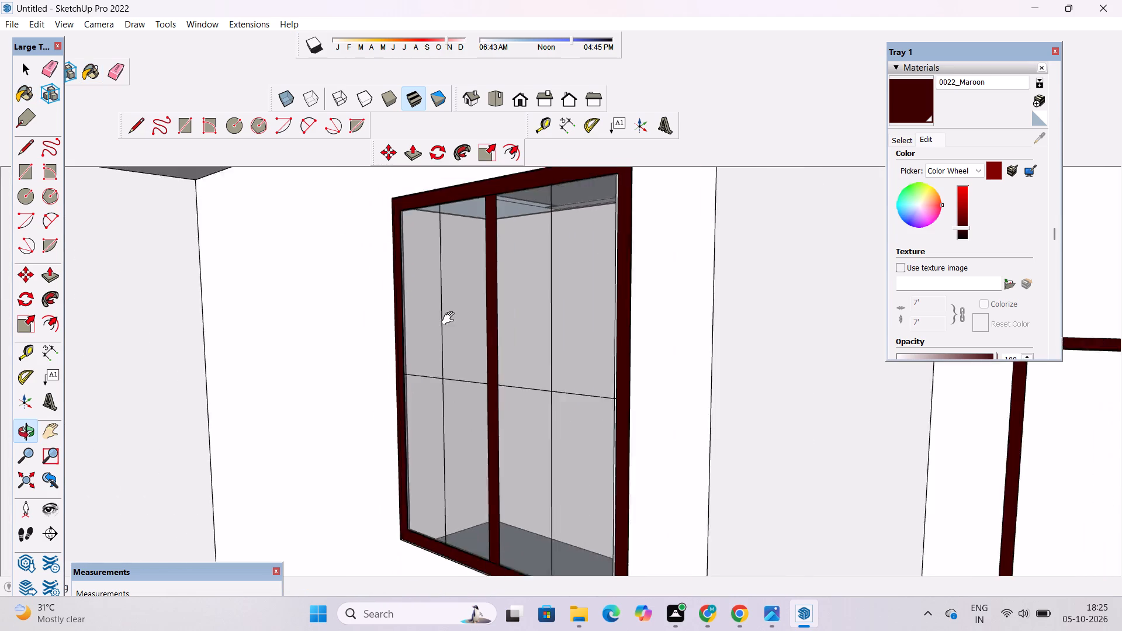
left_click_drag(451, 318, 462, 276, "shift")
left_click_drag(469, 393, 490, 405)
scroll(582, 388, "up", 9)
left_click_drag(590, 377, 573, 404, "shift")
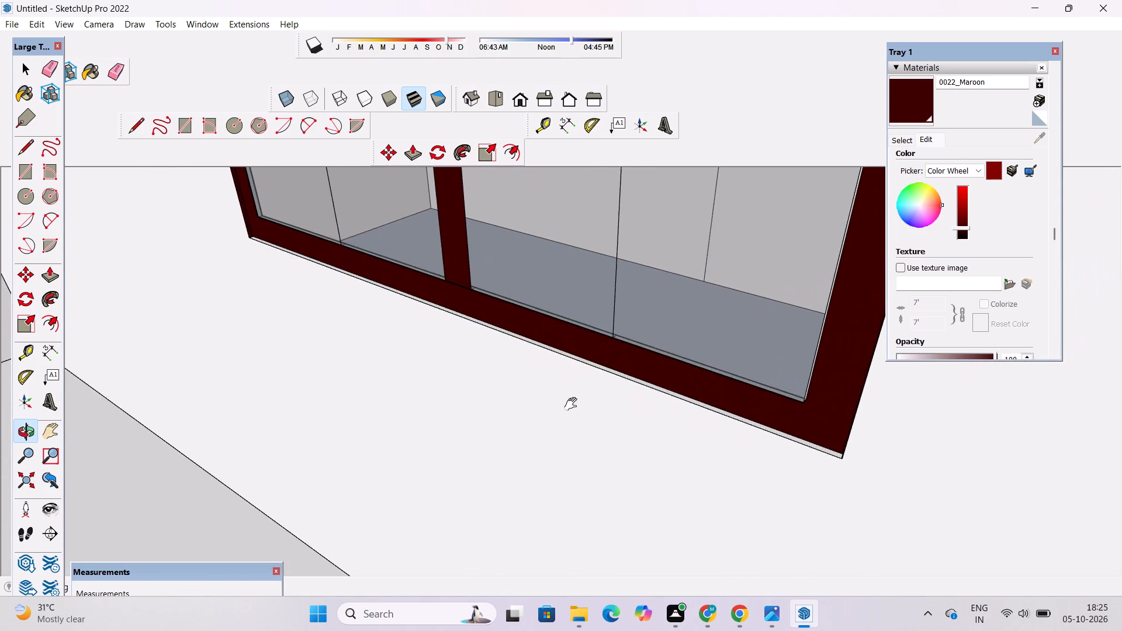
left_click_drag(573, 404, 568, 415, "shift")
scroll(564, 414, "up", 5)
left_click_drag(597, 389, 550, 425)
left_click(919, 101)
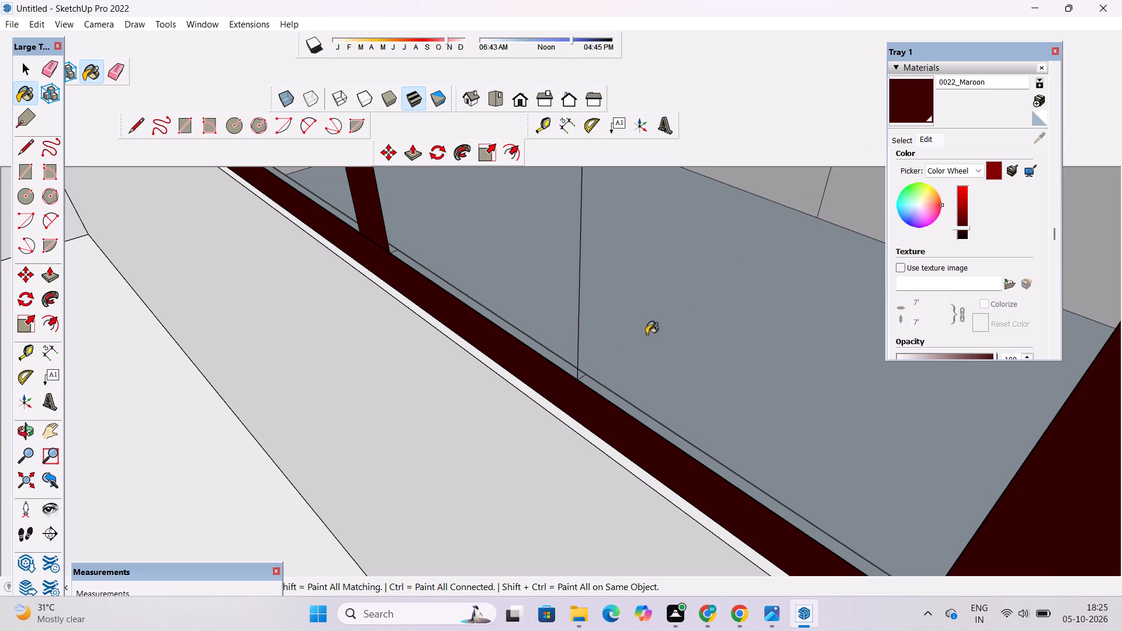
scroll(566, 418, "up", 5)
left_click(566, 417)
key("o")
scroll(437, 377, "down", 9)
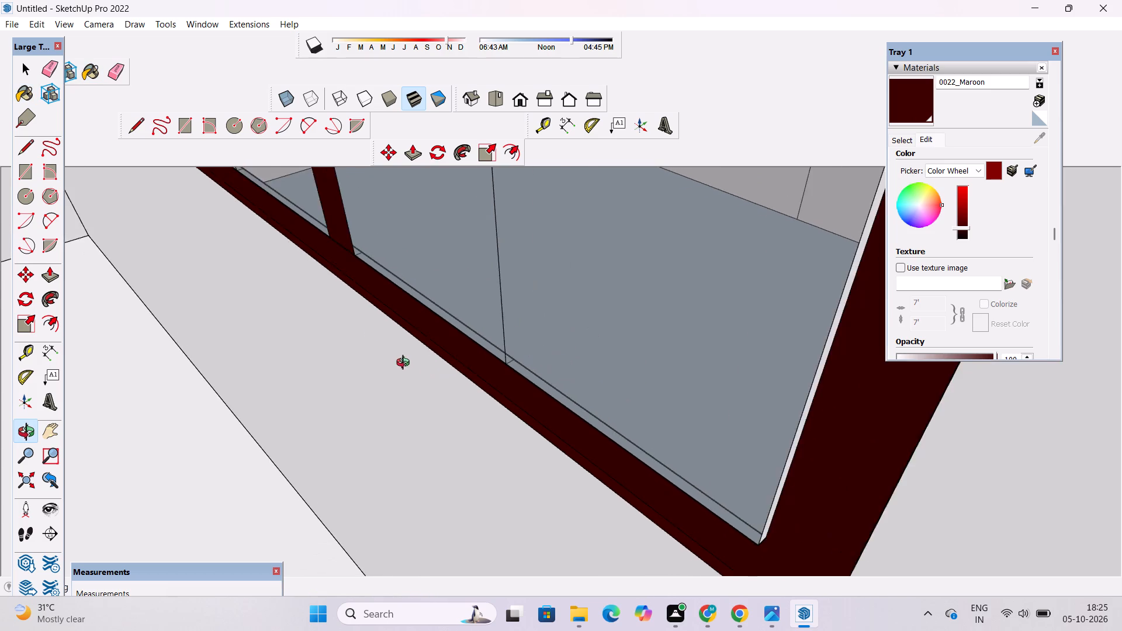
scroll(406, 364, "down", 3)
Paint the front face of the ground-floor door frame beside the double window with 0022_Maroon.
left_click(520, 100)
scroll(497, 315, "down", 13)
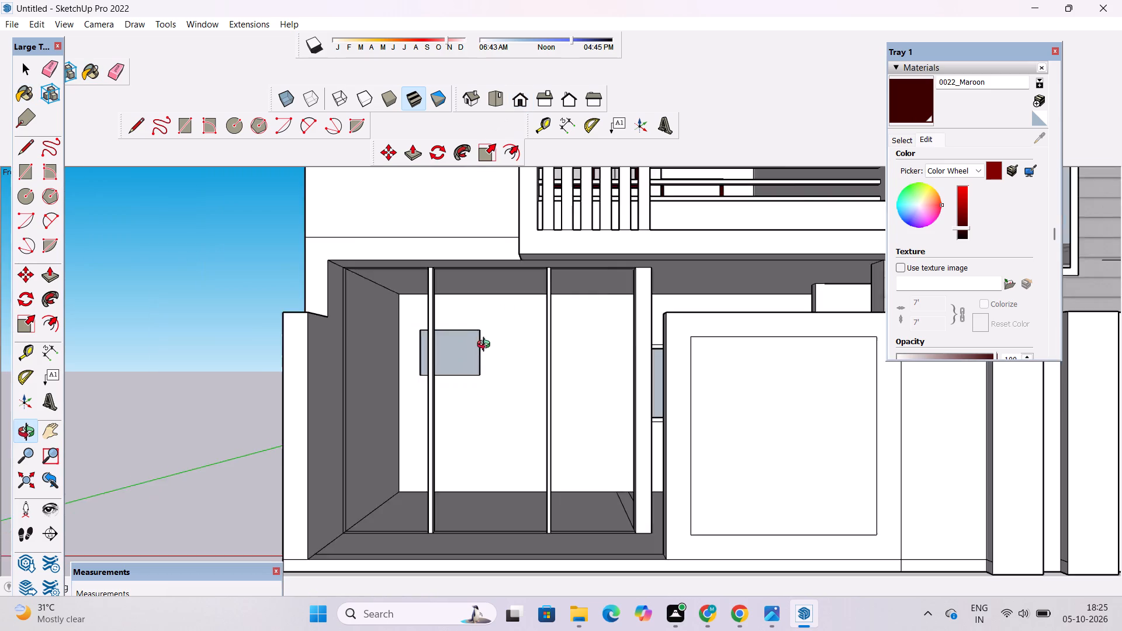
scroll(486, 346, "down", 3)
left_click_drag(541, 358, 481, 395, "shift")
left_click_drag(496, 274, 492, 348)
scroll(504, 285, "up", 4)
left_click_drag(504, 285, 480, 294, "shift")
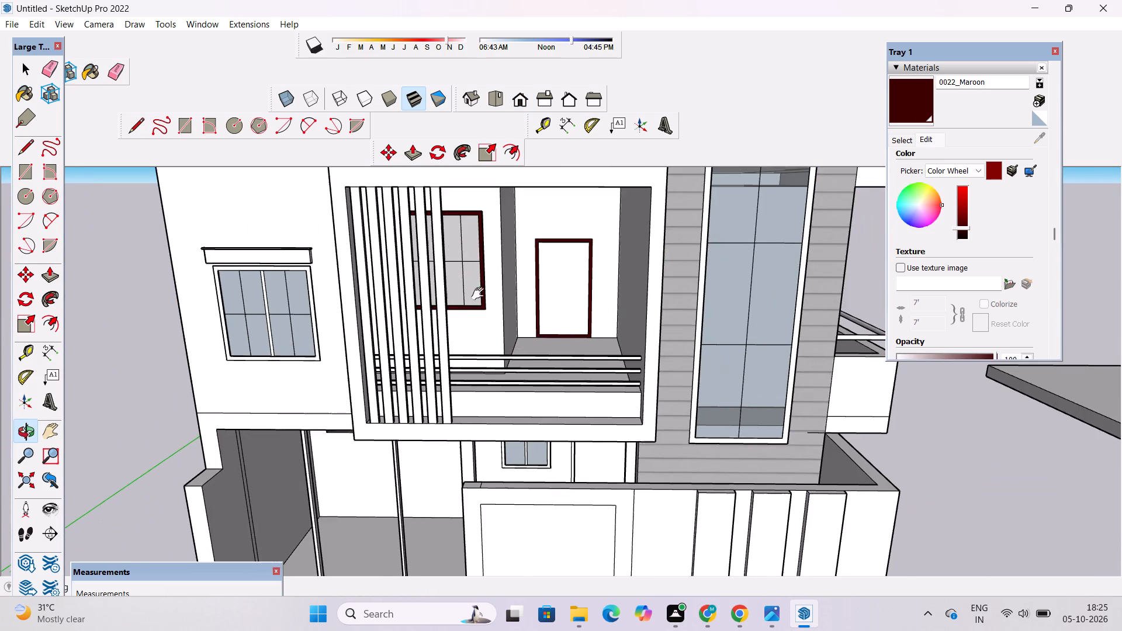
left_click_drag(480, 294, 484, 289, "shift")
left_click_drag(501, 471, 503, 404)
scroll(511, 466, "up", 8)
left_click_drag(512, 450, 533, 369, "shift")
left_click_drag(536, 391, 538, 471)
scroll(546, 395, "up", 8)
left_click_drag(546, 393, 536, 420, "shift")
left_click_drag(534, 421, 521, 388)
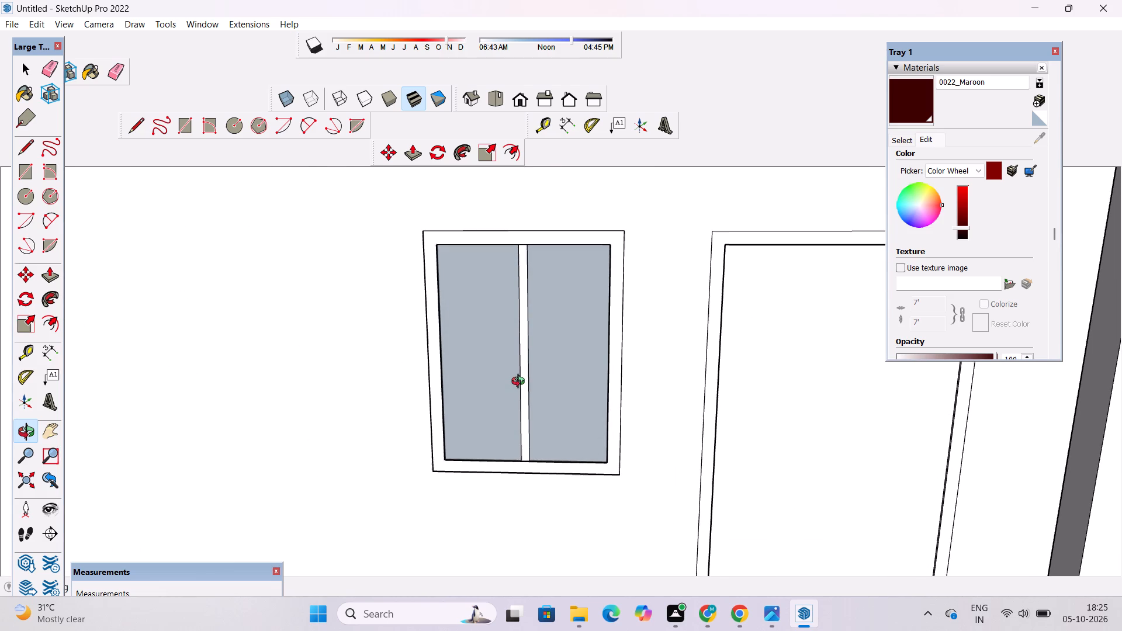
left_click(906, 110)
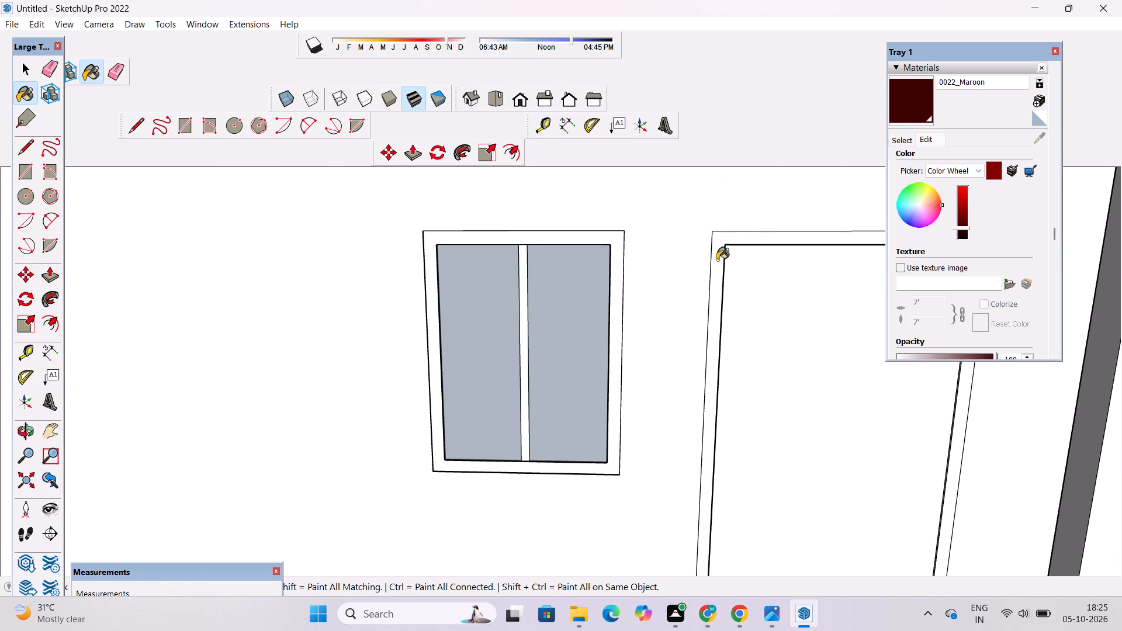
scroll(715, 262, "up", 3)
left_click(716, 254)
scroll(606, 286, "down", 4)
Paint the inner side faces of both ground-floor door jambs with 0022_Maroon.
scroll(826, 394, "up", 3)
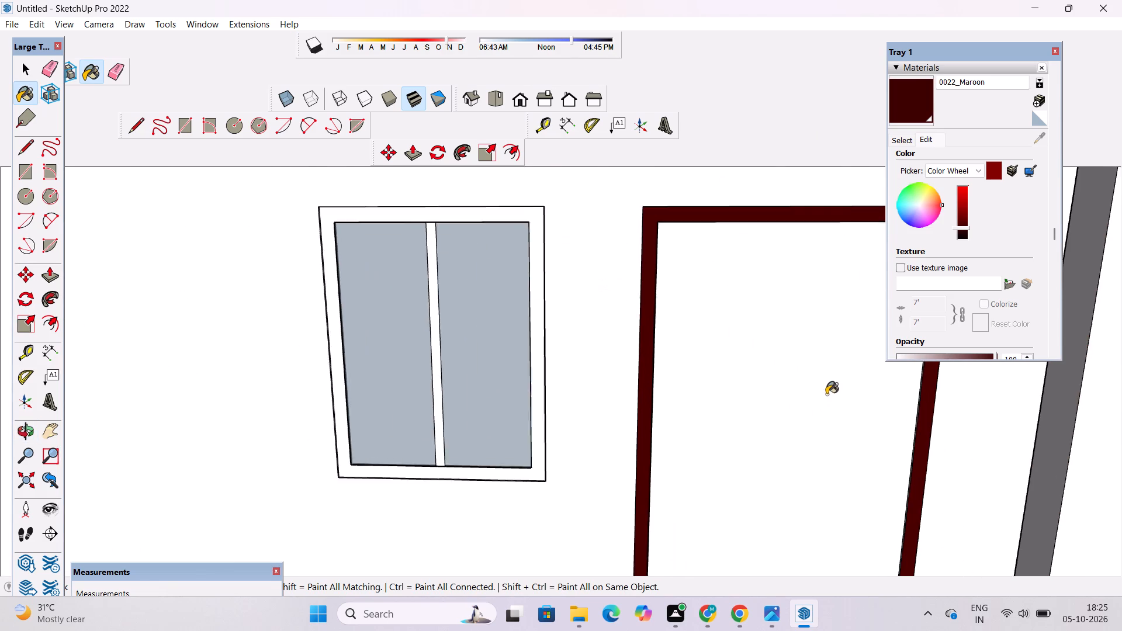
scroll(826, 394, "up", 7)
scroll(500, 455, "up", 18)
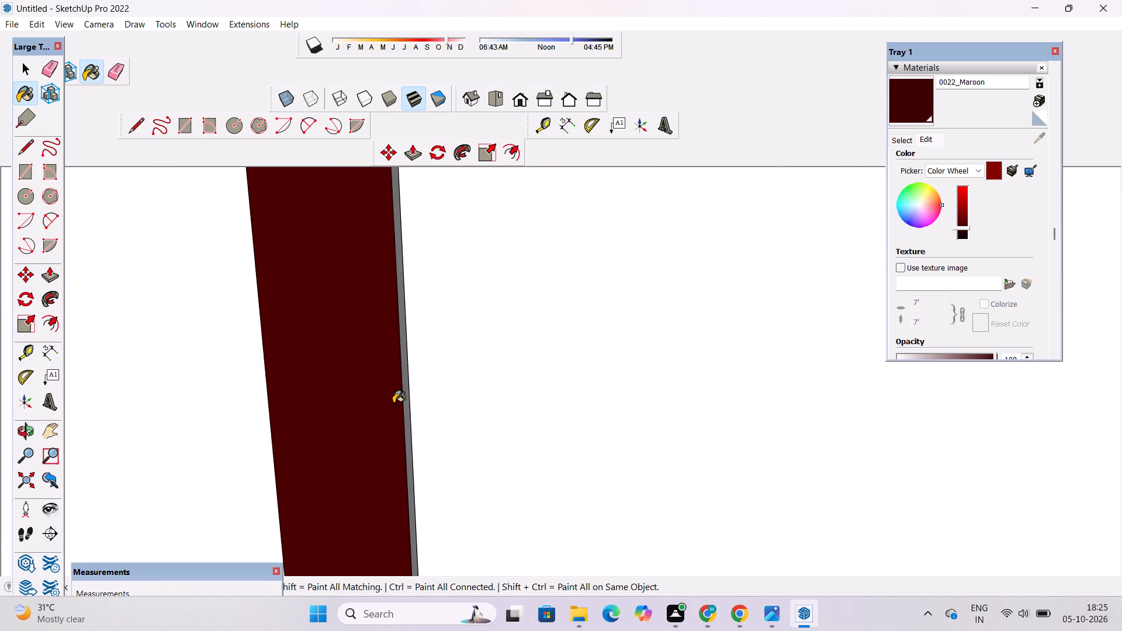
scroll(393, 403, "up", 2)
left_click(411, 375)
scroll(304, 372, "down", 15)
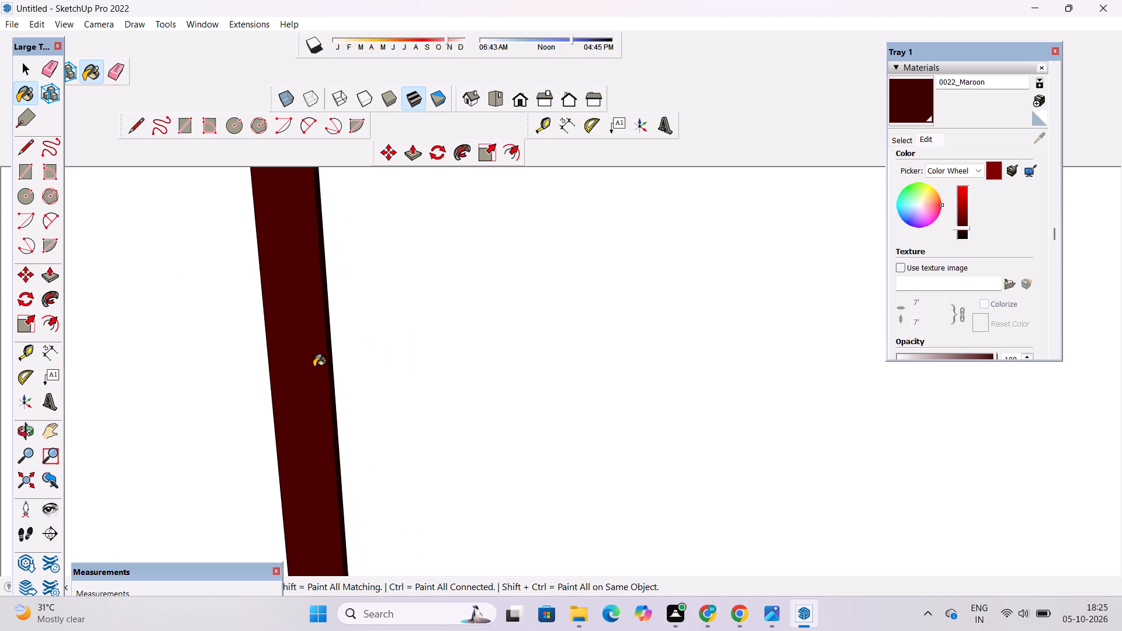
scroll(314, 367, "down", 9)
scroll(840, 414, "up", 14)
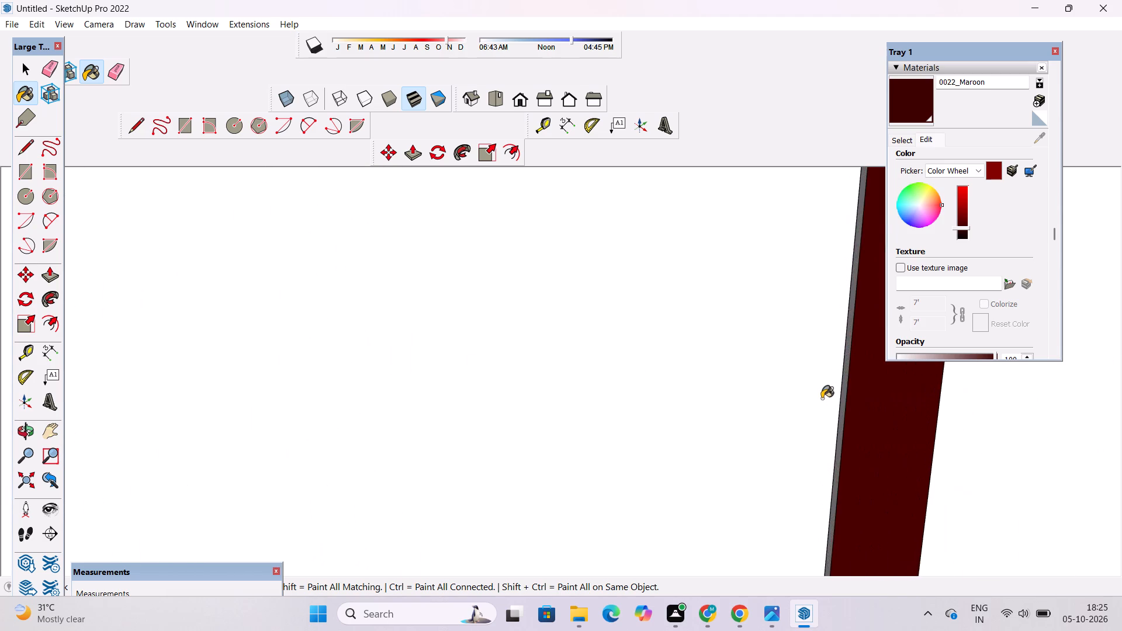
scroll(822, 398, "up", 3)
left_click(858, 376)
scroll(804, 435, "down", 20)
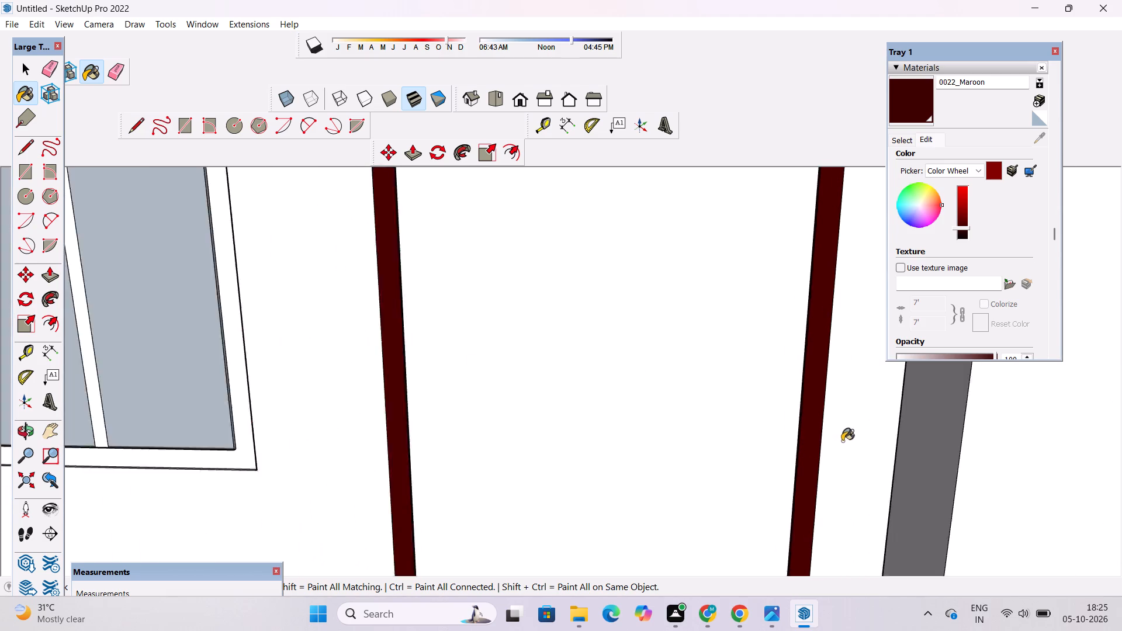
scroll(842, 441, "down", 7)
Paint the front faces of the ground-floor double window's frame and centre mullion with 0022_Maroon.
left_click(476, 230)
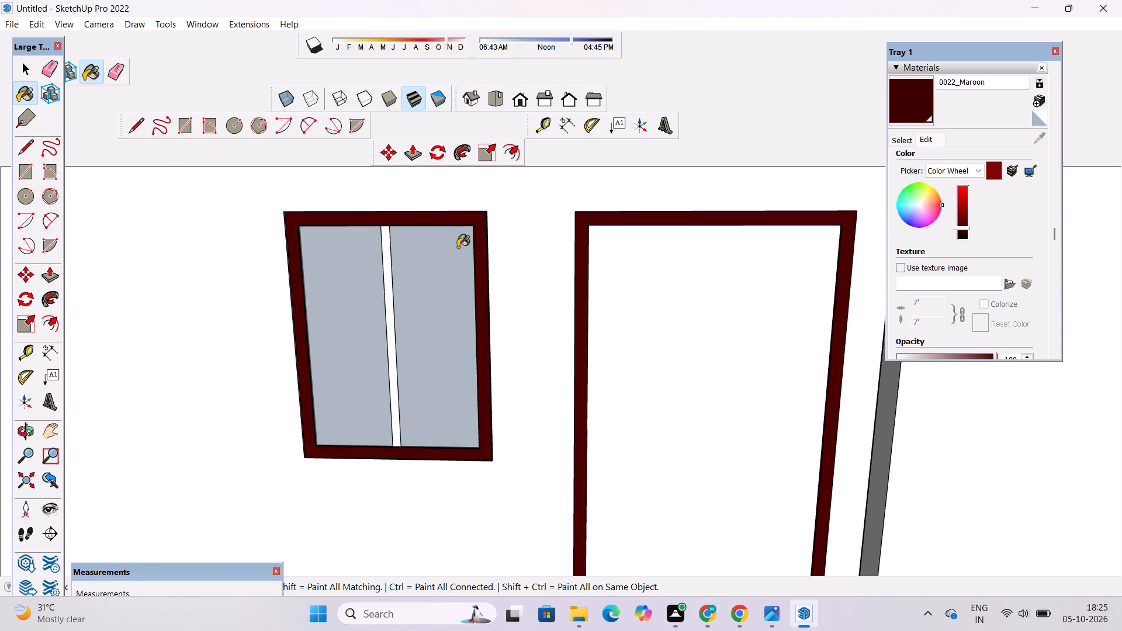
scroll(407, 252, "up", 13)
left_click(383, 234)
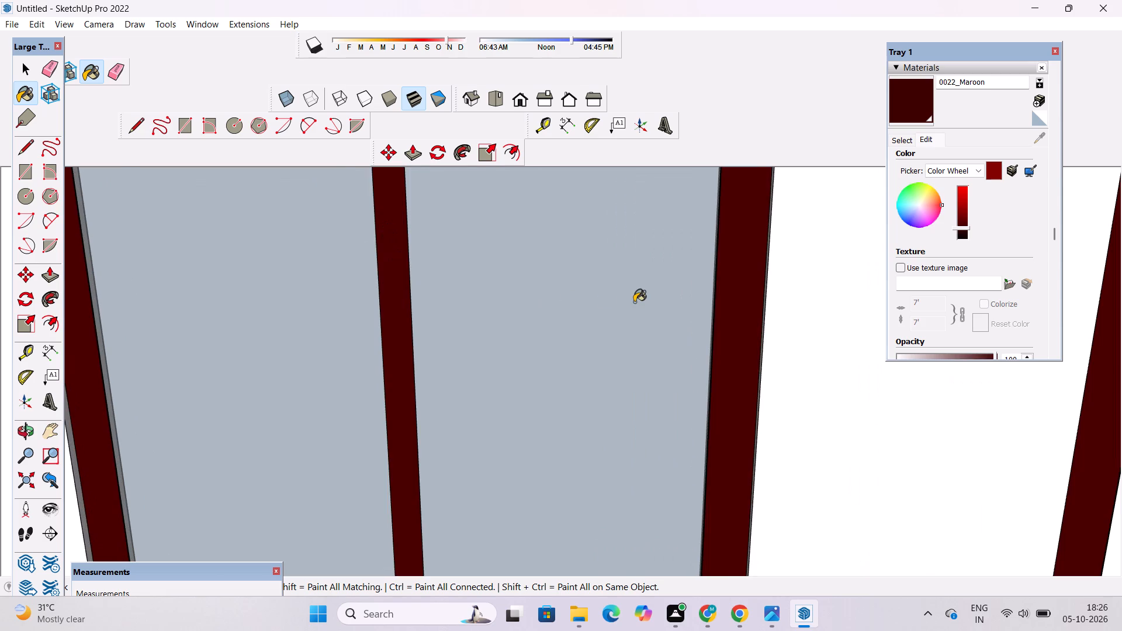
Paint the ground-floor window frame's outer side edge nearest the door with 0022_Maroon.
scroll(634, 302, "up", 4)
scroll(681, 295, "up", 20)
scroll(681, 295, "up", 1)
scroll(447, 274, "down", 5)
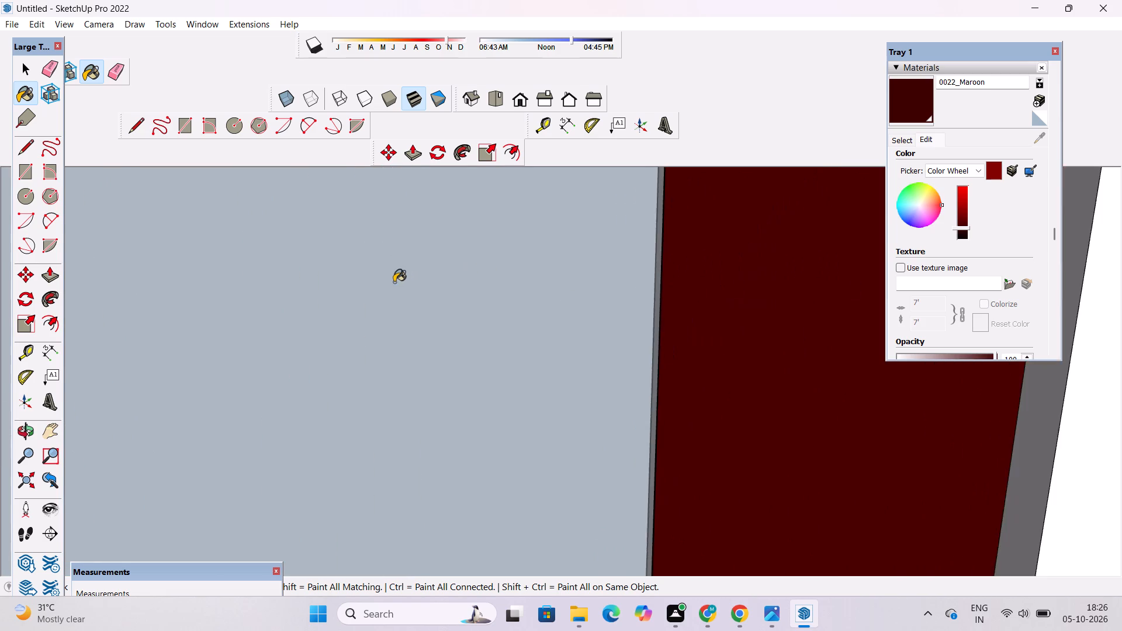
scroll(394, 282, "down", 12)
scroll(600, 292, "up", 10)
scroll(685, 283, "up", 5)
scroll(457, 316, "up", 10)
scroll(634, 283, "down", 20)
scroll(634, 283, "down", 6)
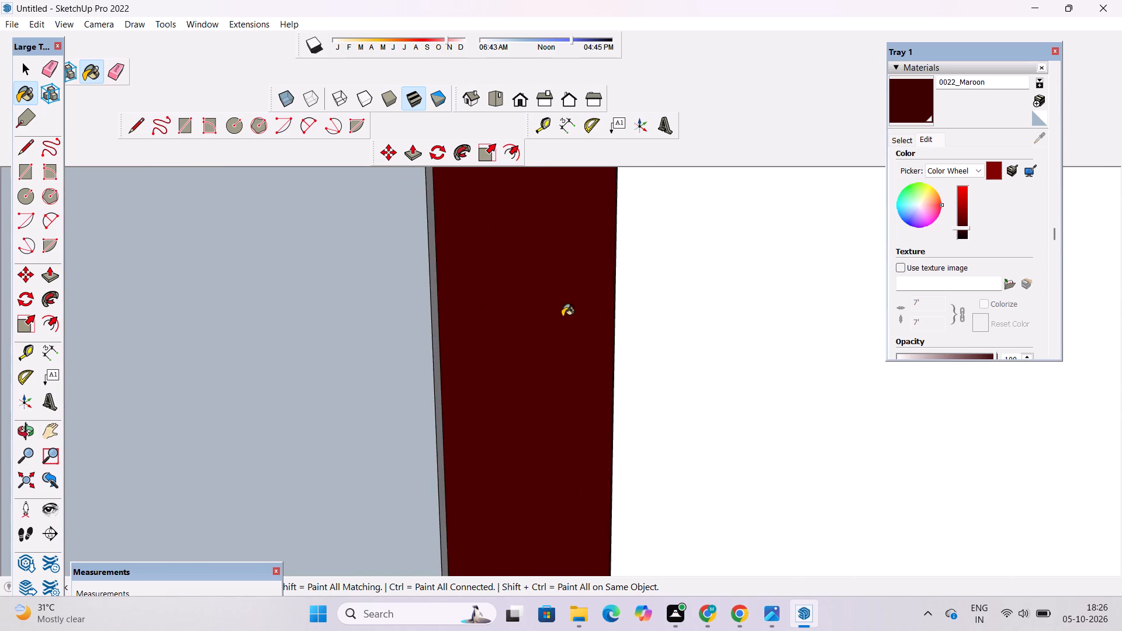
scroll(562, 317, "down", 4)
left_click(15, 432)
left_click_drag(118, 415, 292, 386)
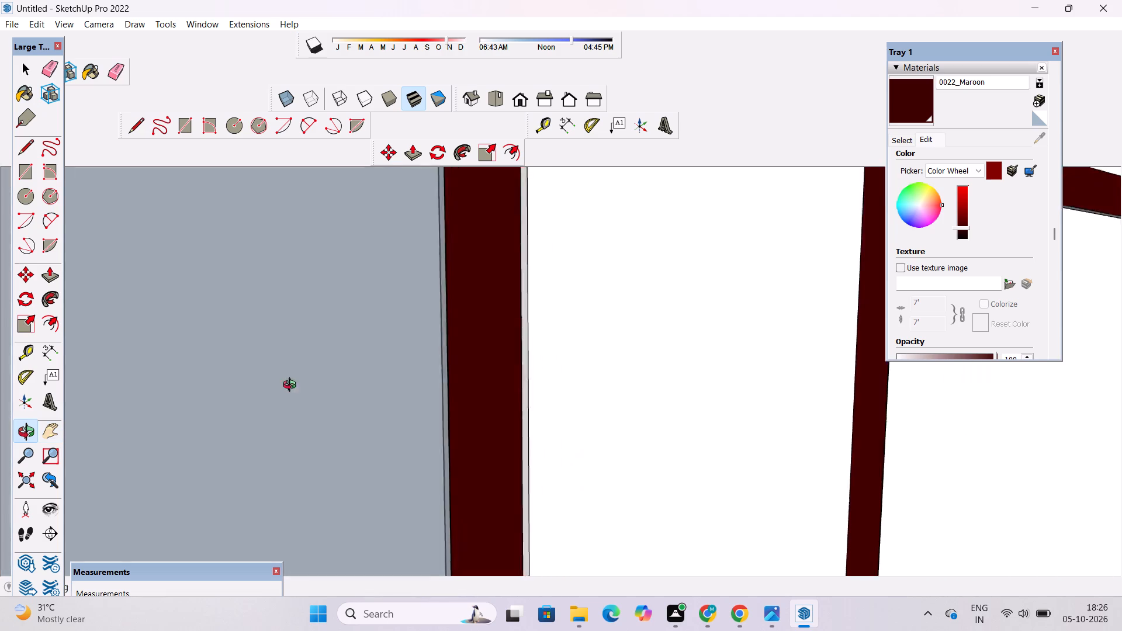
left_click_drag(292, 386, 404, 389)
left_click(913, 102)
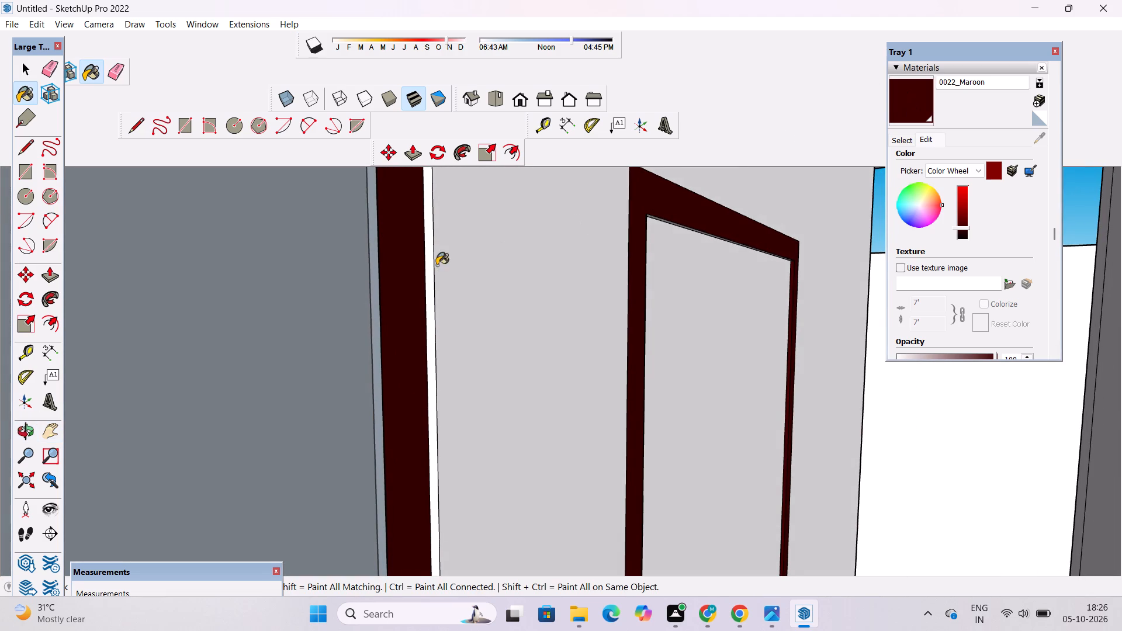
left_click(425, 269)
scroll(760, 254, "up", 11)
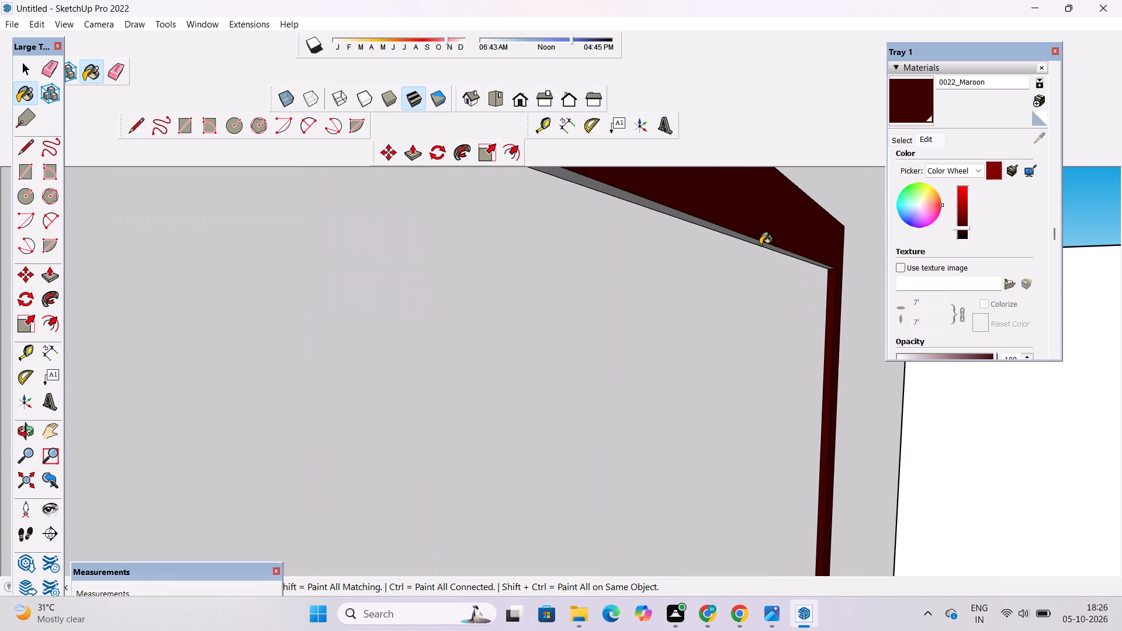
Paint the underside of the ground-floor door frame's head with 0022_Maroon.
left_click(760, 245)
scroll(678, 228, "up", 6)
left_click(684, 209)
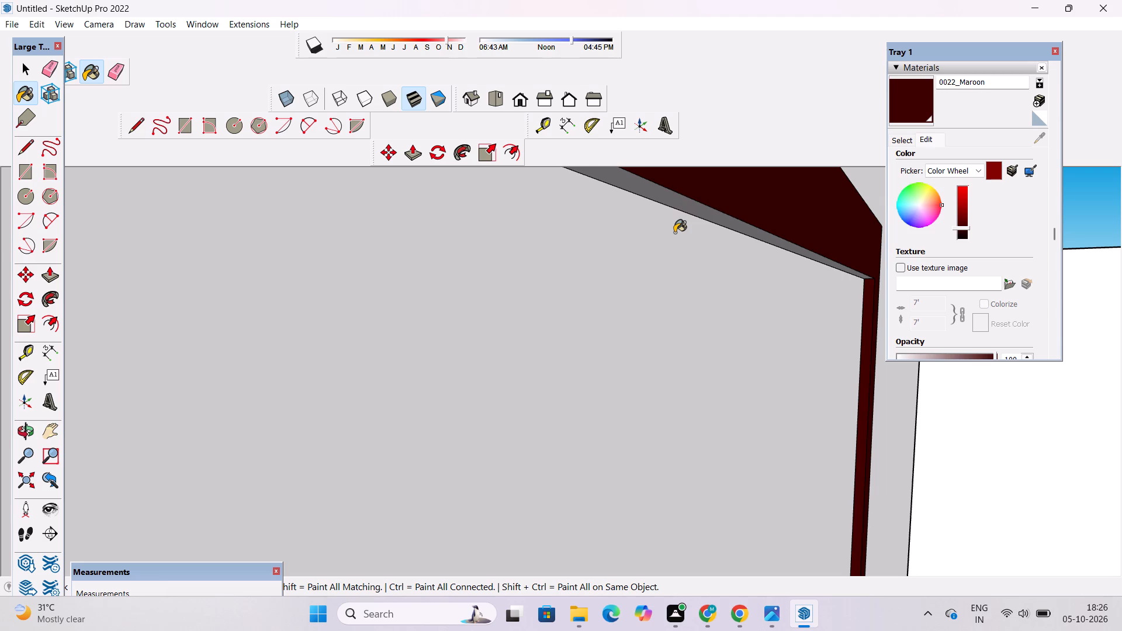
scroll(674, 233, "up", 4)
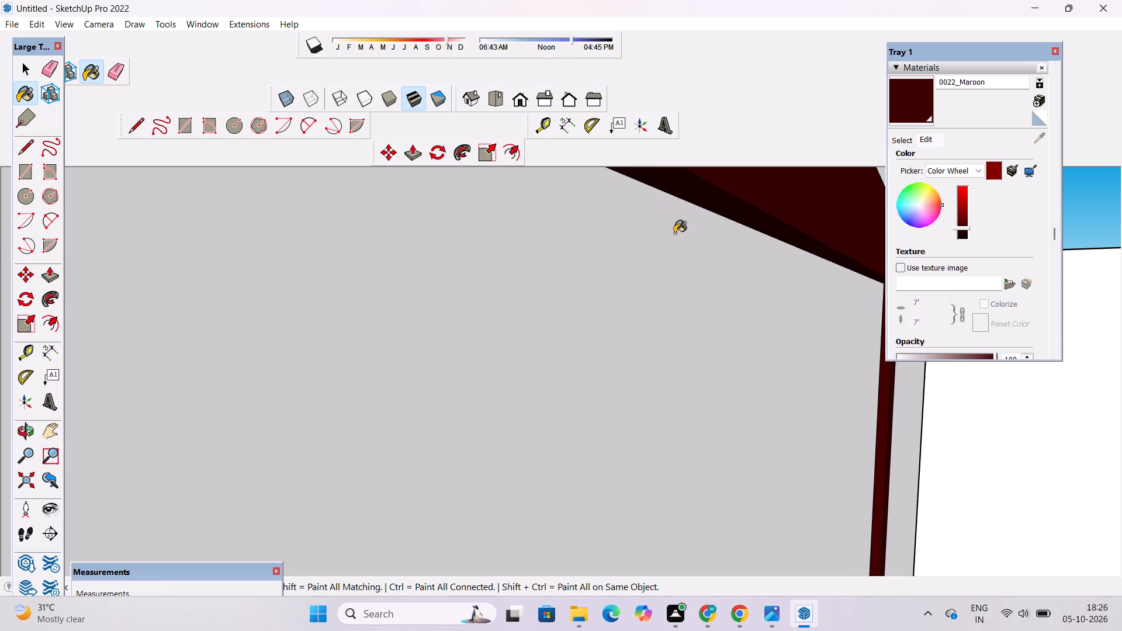
Examine the front facade from the front and from angled views, checking the painted door and window frames on both floors.
key("o")
scroll(671, 237, "down", 6)
left_click_drag(765, 283, 728, 307)
scroll(684, 304, "down", 4)
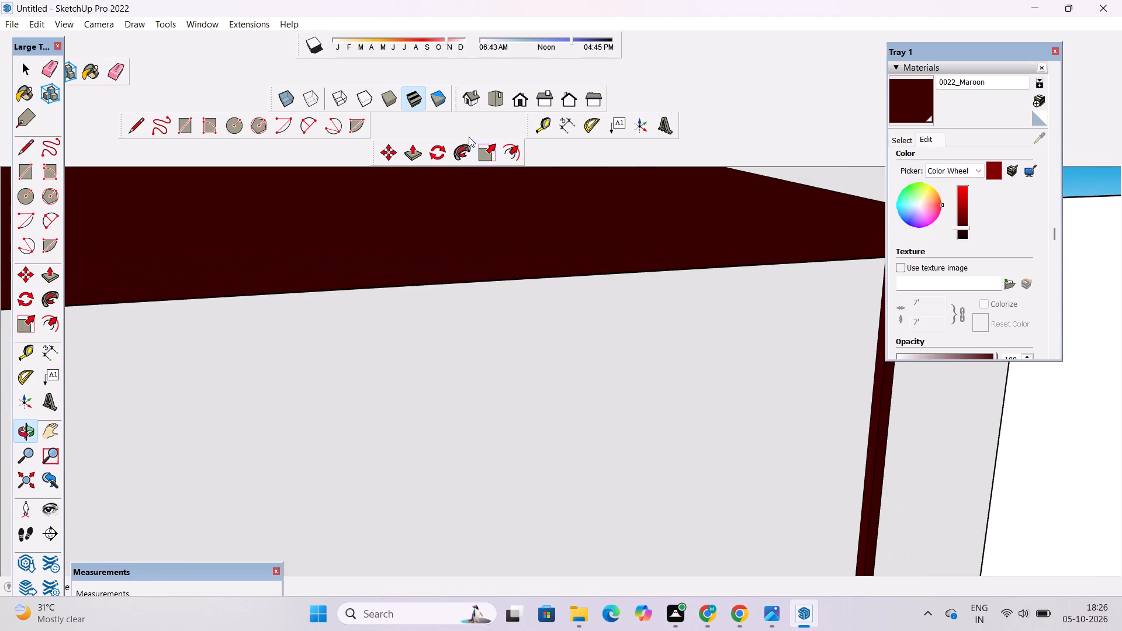
left_click(512, 102)
scroll(567, 254, "down", 9)
left_click_drag(571, 254, 712, 267, "shift")
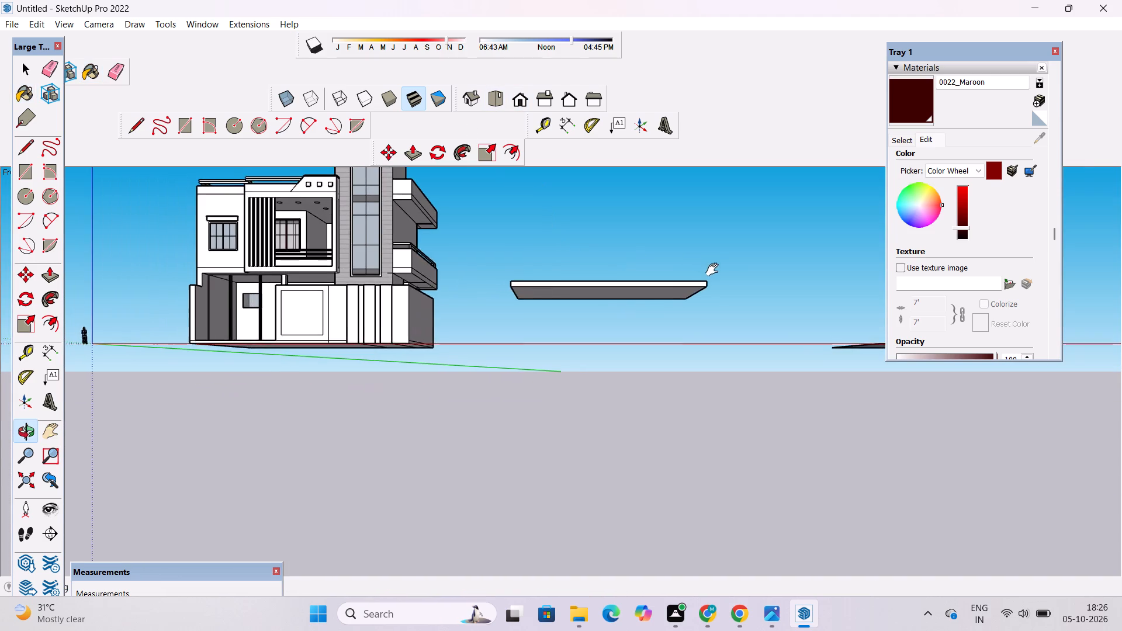
left_click_drag(335, 272, 359, 331)
scroll(334, 304, "up", 4)
left_click_drag(324, 297, 582, 338, "shift")
left_click_drag(586, 358, 477, 348)
scroll(473, 344, "up", 2)
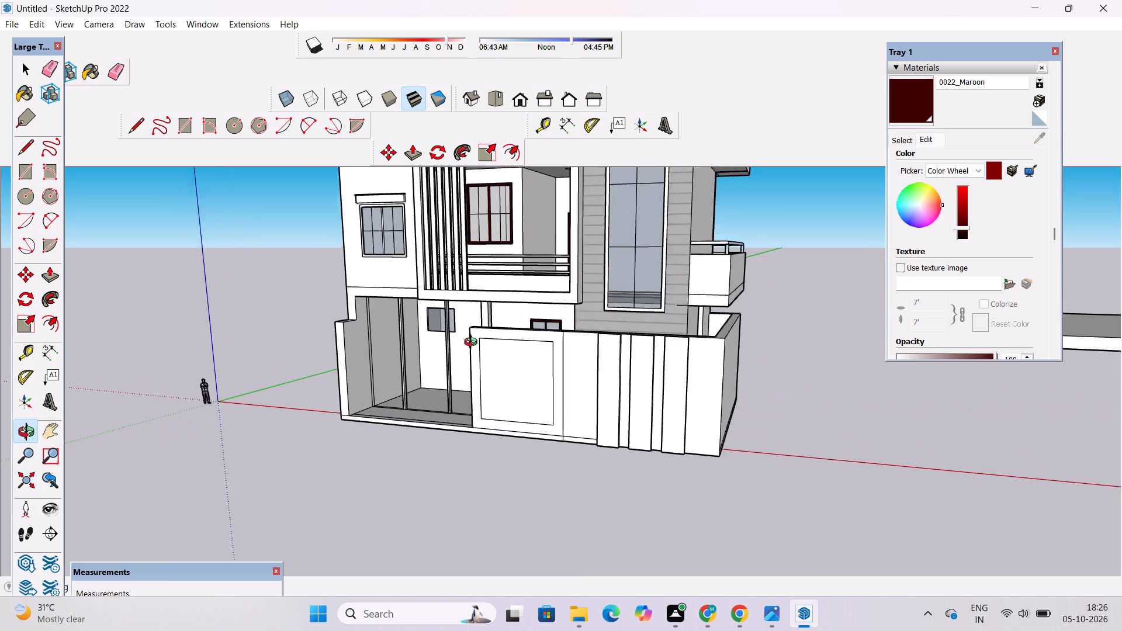
scroll(473, 344, "up", 1)
left_click_drag(466, 322, 503, 407, "shift")
left_click_drag(500, 399, 542, 352)
scroll(543, 347, "down", 4)
left_click_drag(553, 349, 594, 386, "shift")
left_click_drag(600, 398, 624, 435)
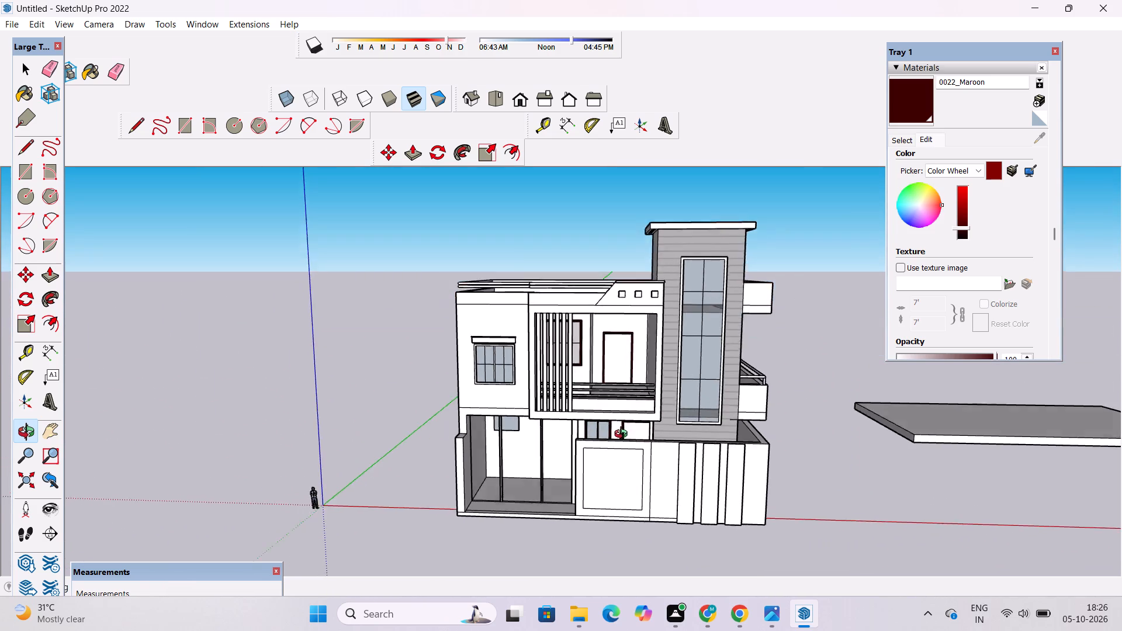
left_click_drag(624, 435, 624, 436)
left_click_drag(624, 436, 494, 419)
scroll(501, 407, "up", 1)
left_click_drag(500, 403, 509, 425, "shift")
scroll(440, 414, "up", 5)
left_click_drag(424, 421, 456, 397, "shift")
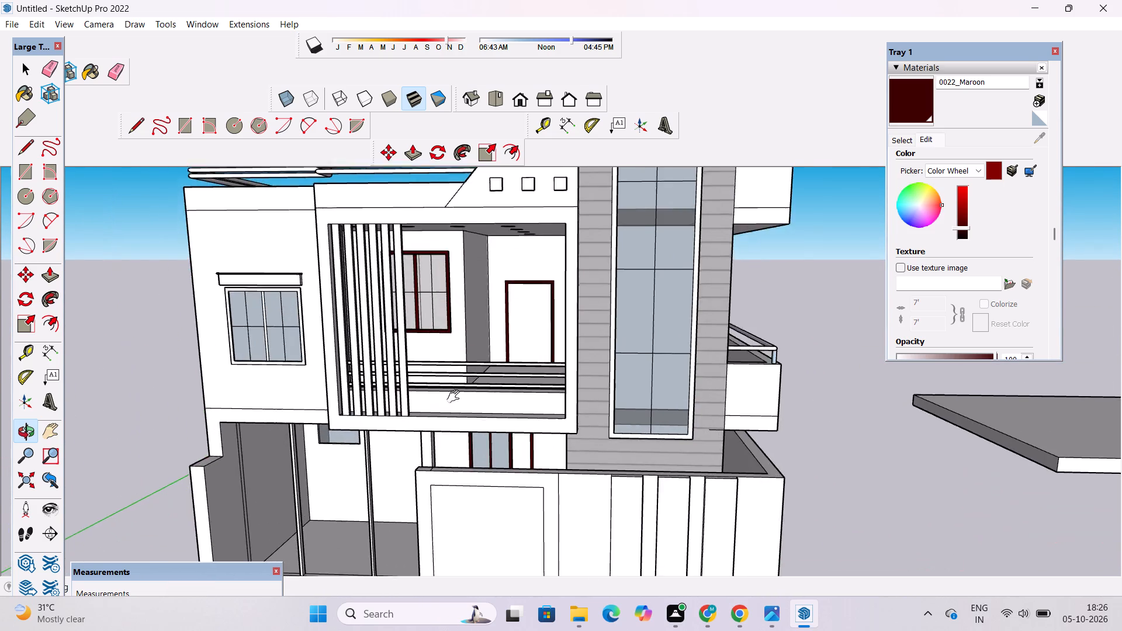
left_click_drag(456, 397, 521, 355, "shift")
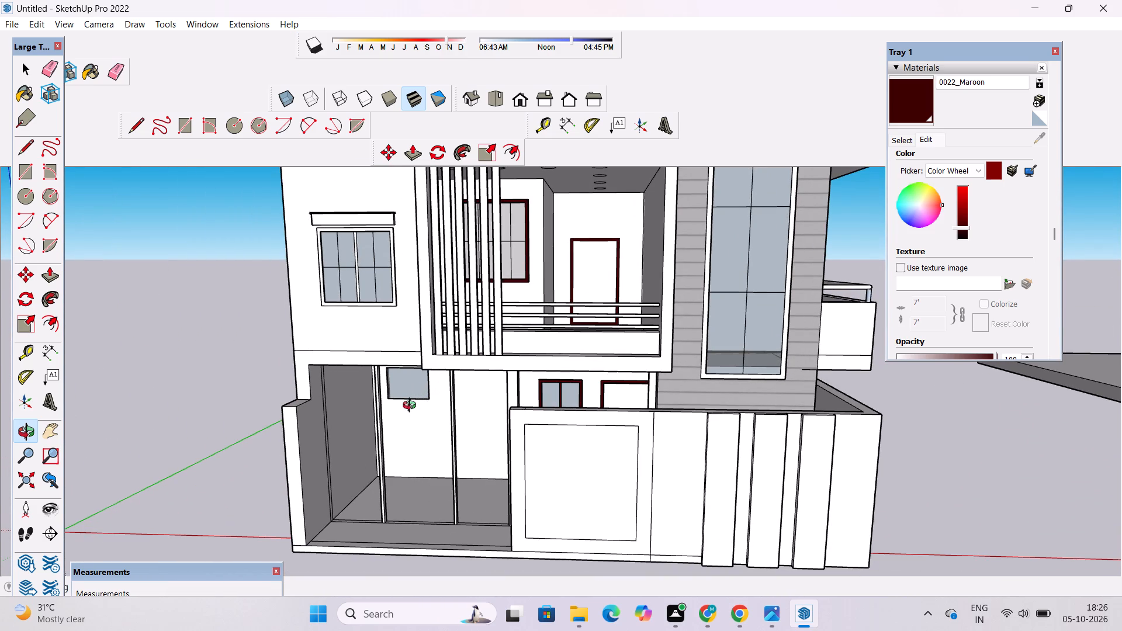
scroll(412, 407, "up", 3)
left_click_drag(444, 367, 462, 414, "shift")
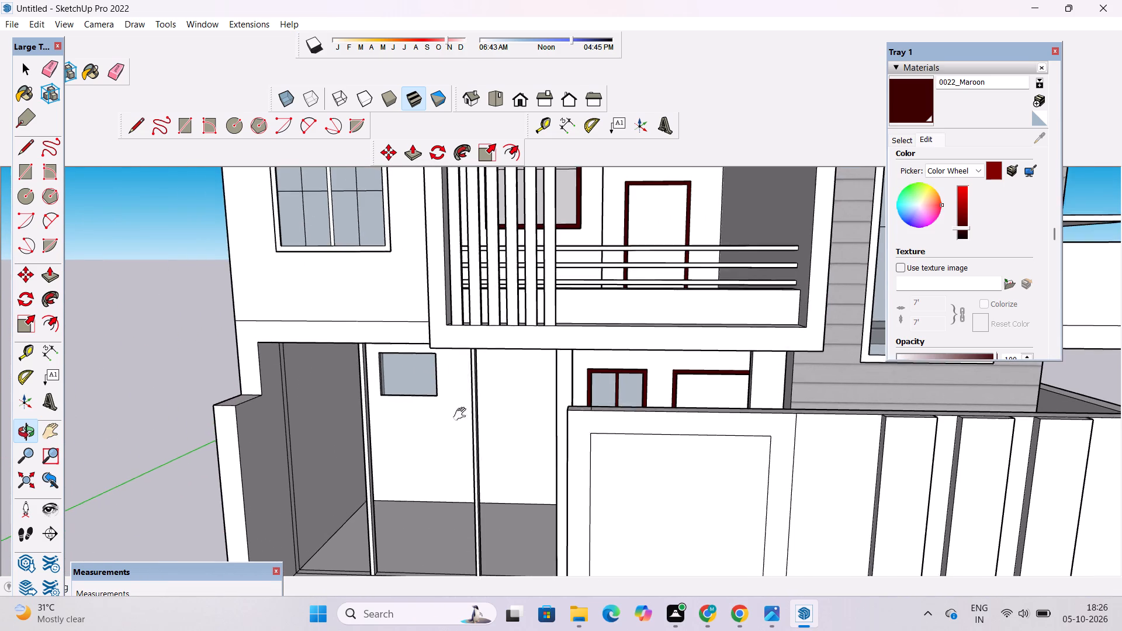
left_click_drag(462, 414, 480, 474, "shift")
scroll(465, 446, "down", 3)
left_click_drag(445, 429, 469, 466, "shift")
scroll(465, 459, "up", 3)
left_click_drag(459, 443, 472, 421, "shift")
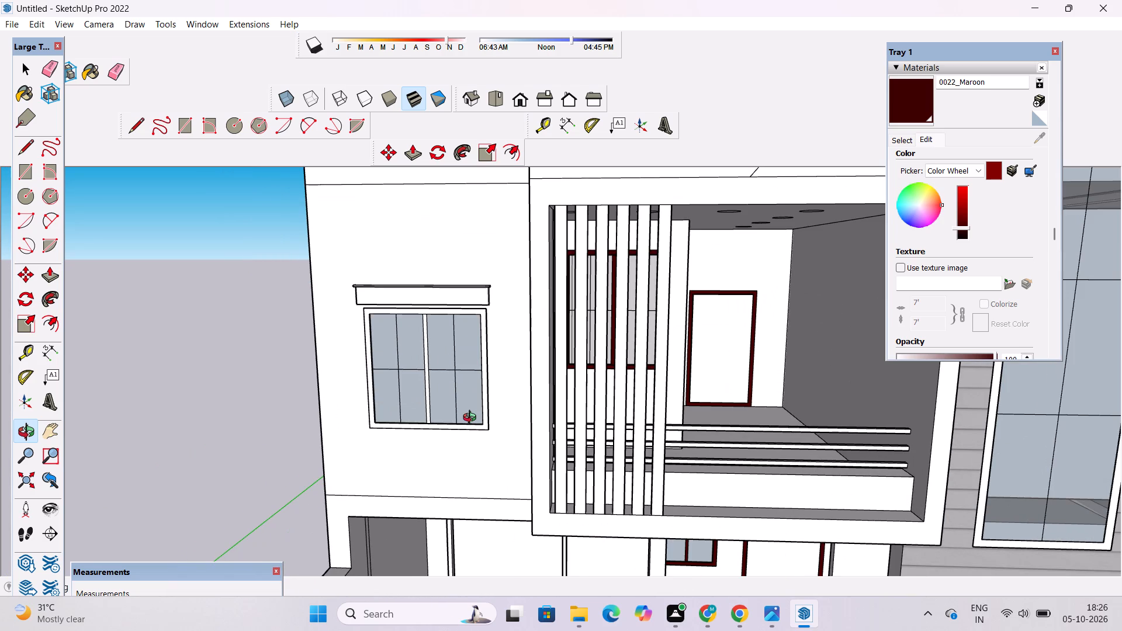
scroll(448, 411, "down", 1)
left_click_drag(446, 412, 374, 359, "shift")
scroll(528, 355, "up", 2)
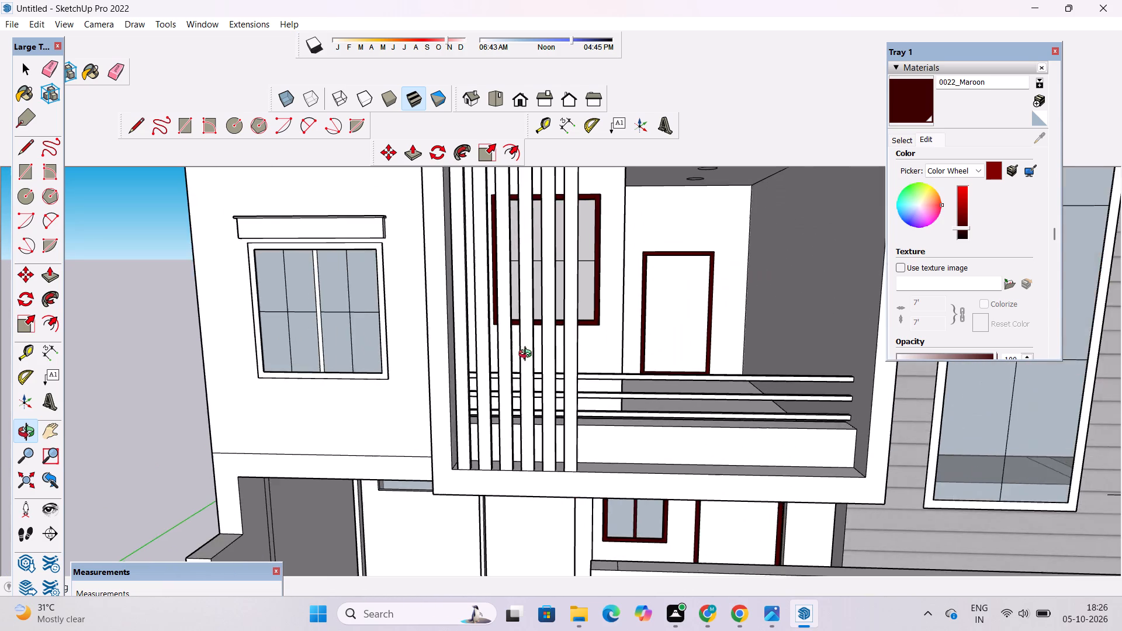
left_click_drag(658, 328, 455, 348)
left_click_drag(481, 348, 594, 327)
scroll(533, 356, "down", 1)
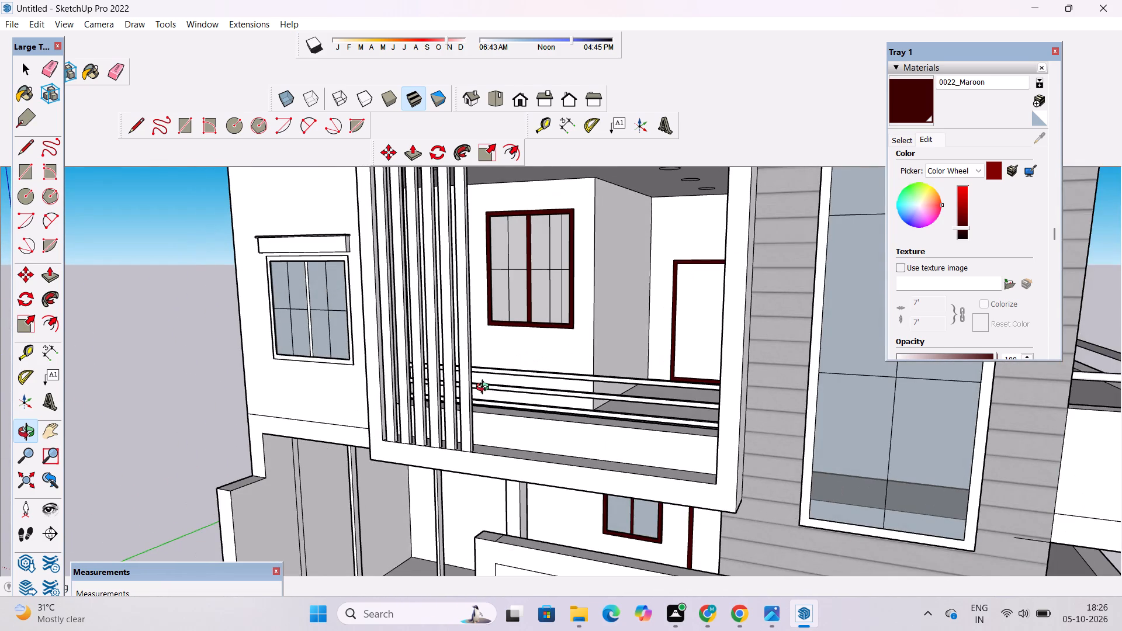
left_click_drag(485, 389, 532, 341)
left_click_drag(513, 387, 595, 399)
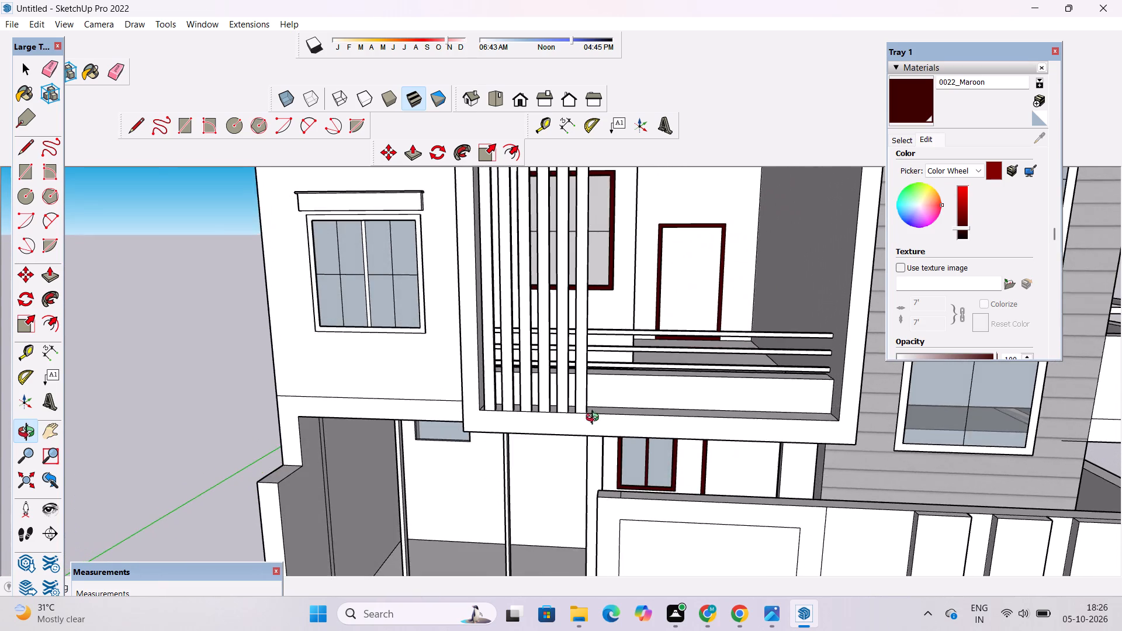
left_click_drag(592, 431, 566, 367, "shift")
scroll(567, 367, "down", 4)
left_click_drag(612, 386, 532, 370, "shift")
left_click_drag(531, 377, 562, 382)
left_click_drag(563, 382, 543, 391, "shift")
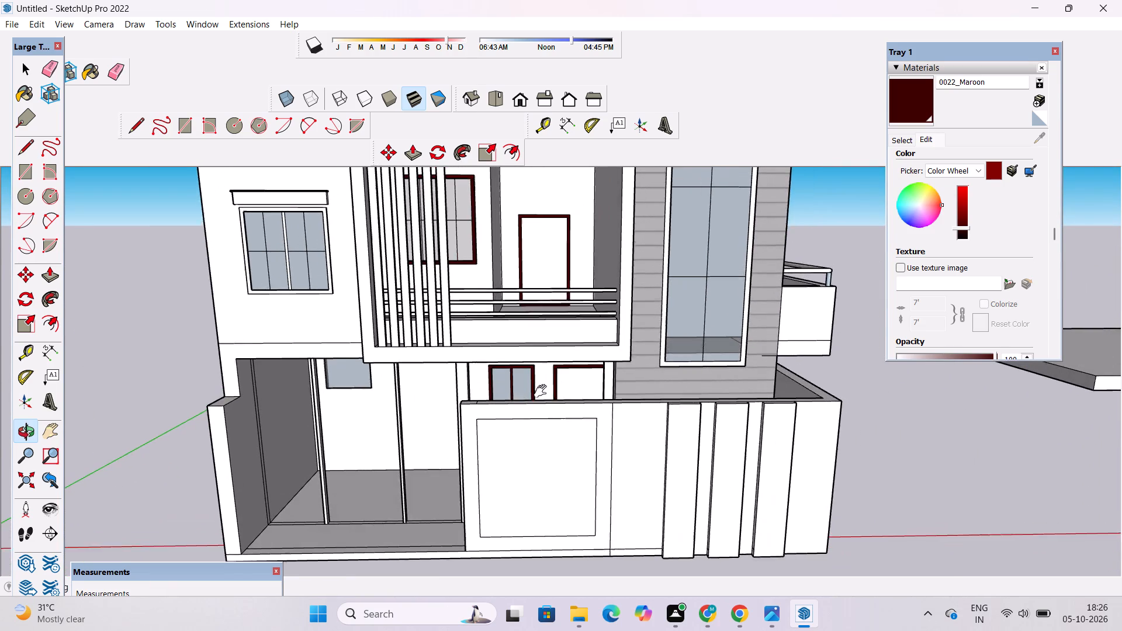
left_click_drag(543, 391, 535, 396, "shift")
scroll(528, 390, "down", 3)
left_click_drag(528, 389, 512, 396, "shift")
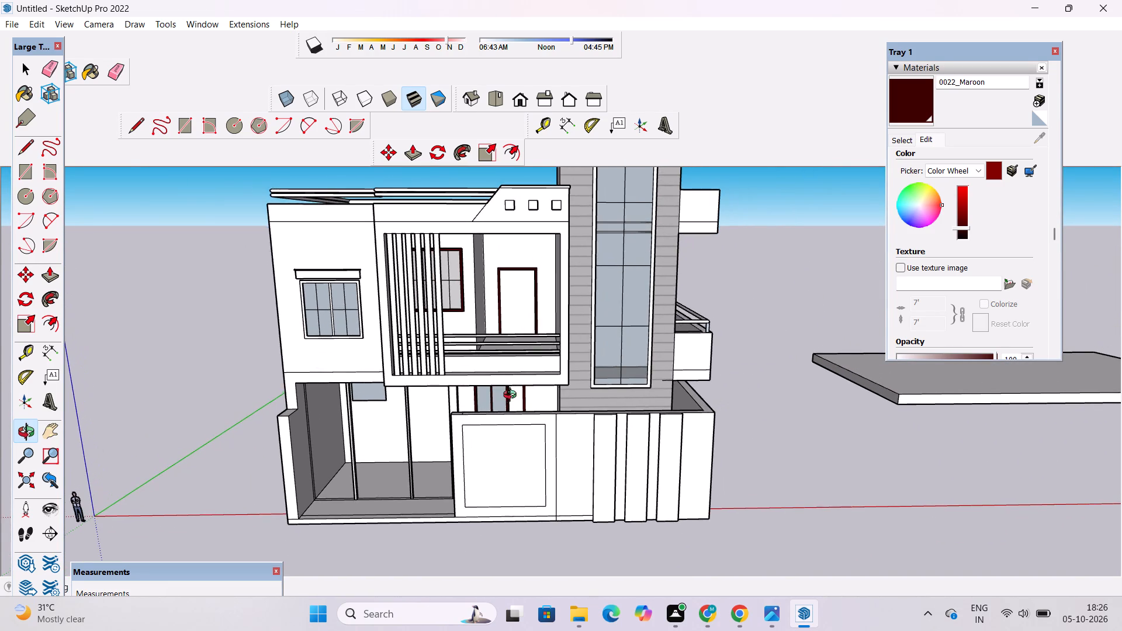
scroll(511, 397, "down", 3)
left_click_drag(511, 397, 452, 400)
left_click_drag(451, 400, 477, 368)
left_click_drag(483, 389, 496, 428)
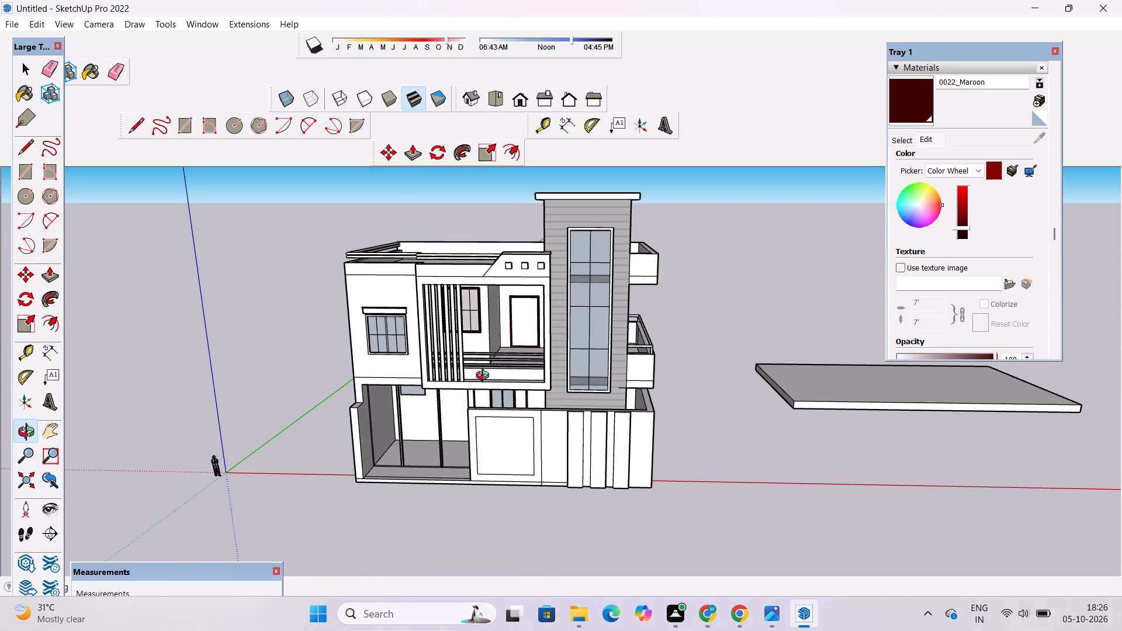
left_click_drag(481, 377, 498, 371, "shift")
Paint the upper-floor balcony door and the ground-floor door panels with Wood Bamboo from the Wood materials.
key("space")
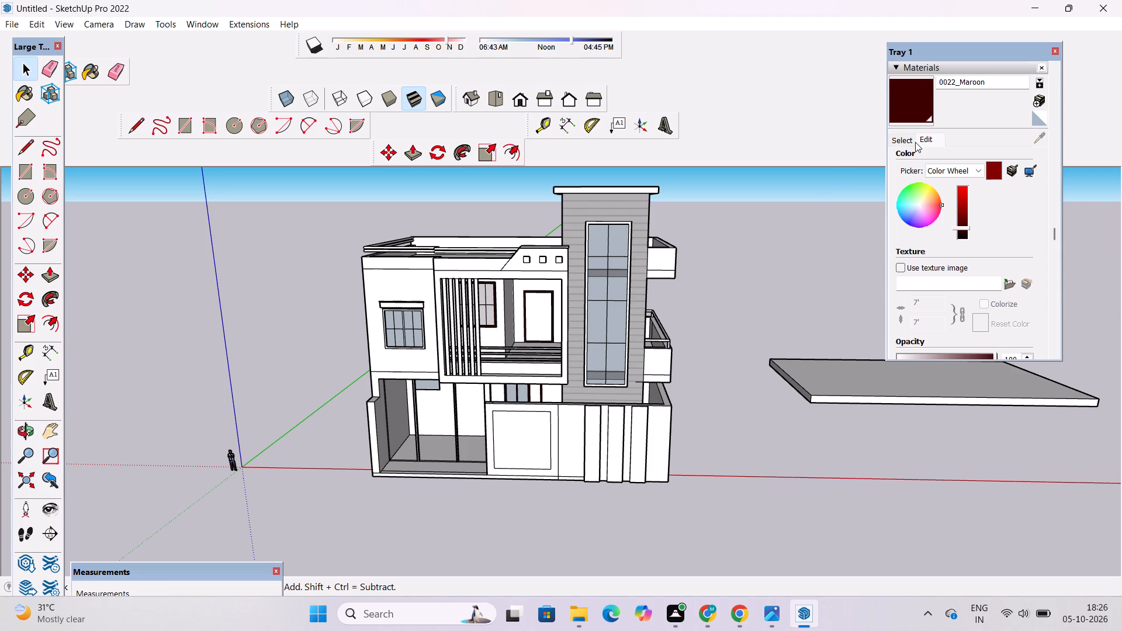
left_click(906, 142)
left_click(959, 160)
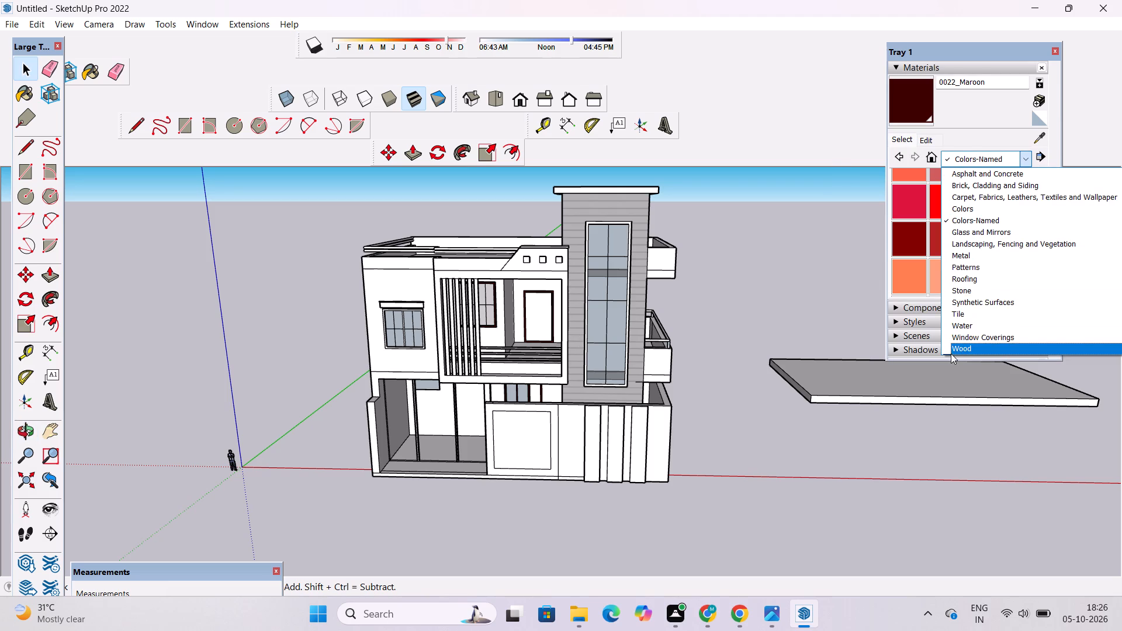
left_click(950, 348)
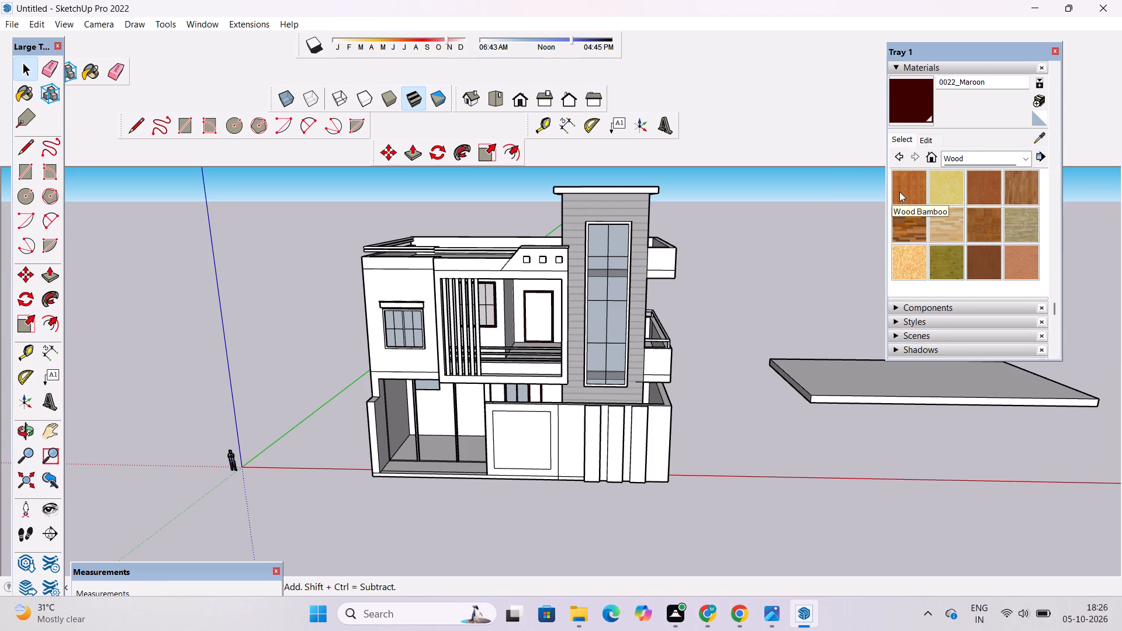
left_click(899, 192)
left_click(540, 316)
scroll(479, 412, "up", 5)
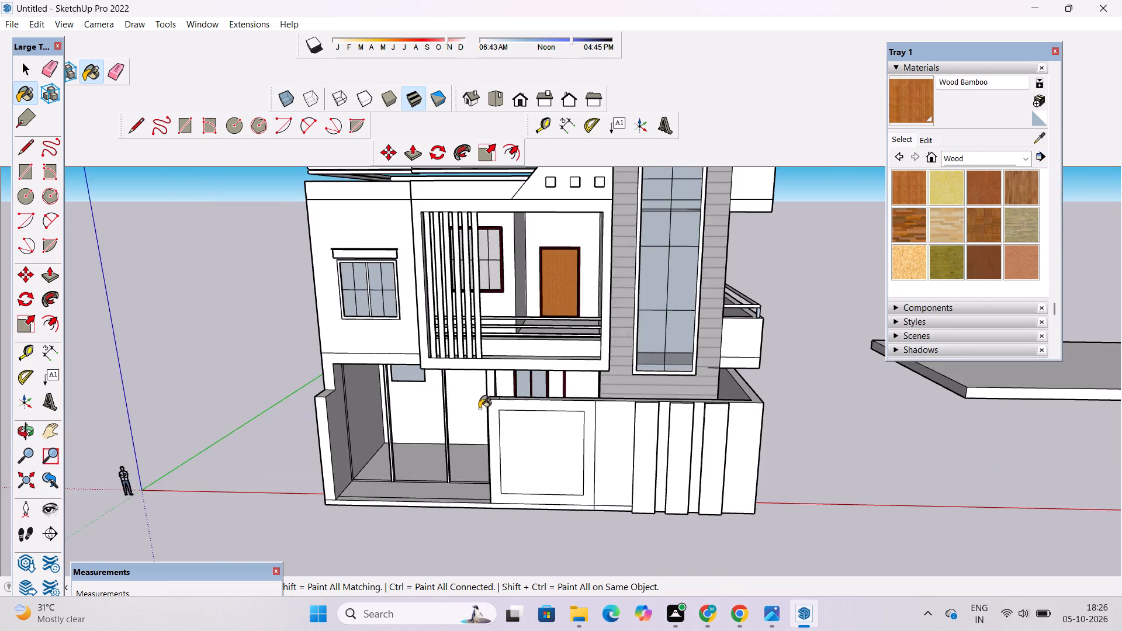
scroll(647, 396, "up", 11)
left_click(581, 369)
scroll(441, 332, "down", 13)
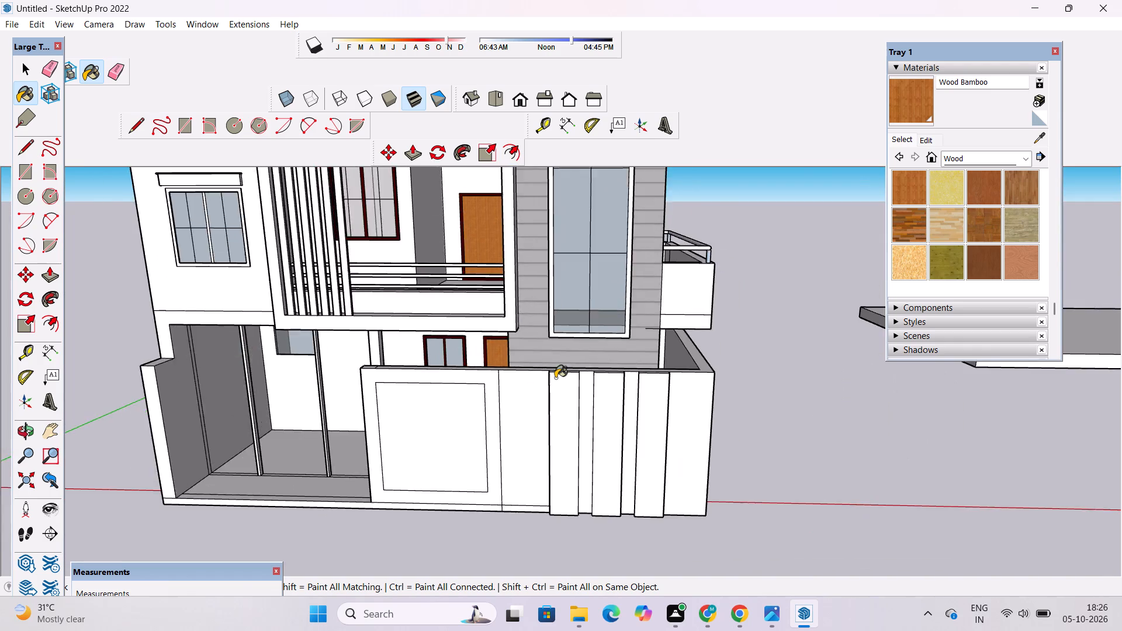
scroll(555, 378, "down", 2)
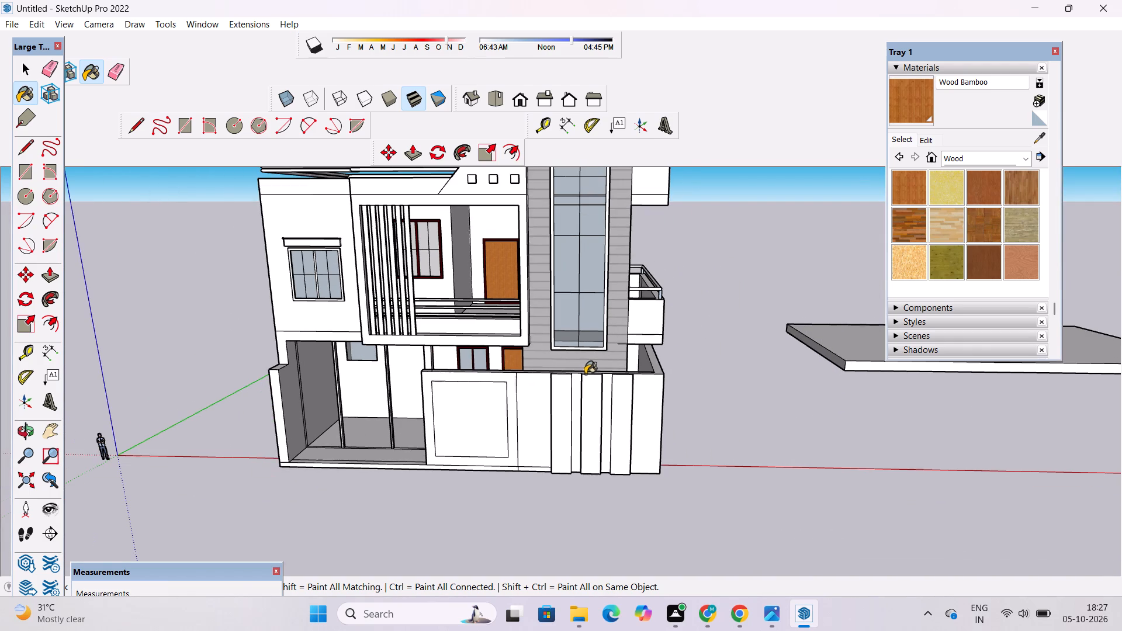
Paint the frame and centre mullion of the upper-floor window beside the vertical louvres with Wood Board Cork.
key("space")
key("o")
left_click_drag(404, 380, 467, 393, "shift")
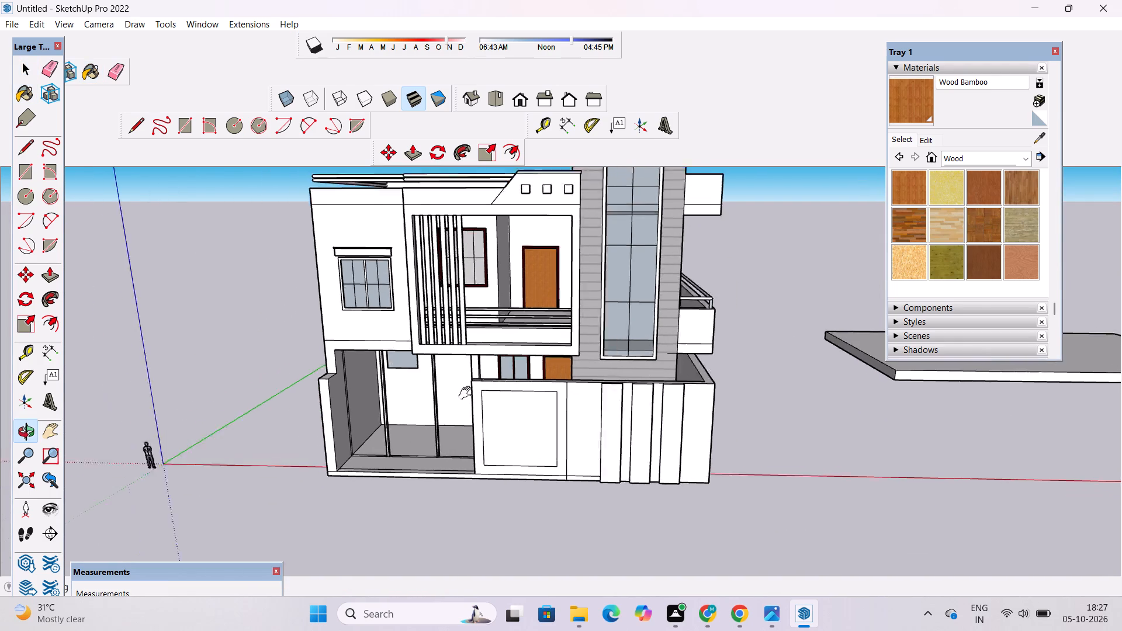
left_click_drag(467, 393, 529, 421, "shift")
scroll(470, 356, "up", 2)
left_click_drag(472, 349, 467, 307)
scroll(467, 303, "up", 4)
left_click_drag(475, 297, 423, 315, "shift")
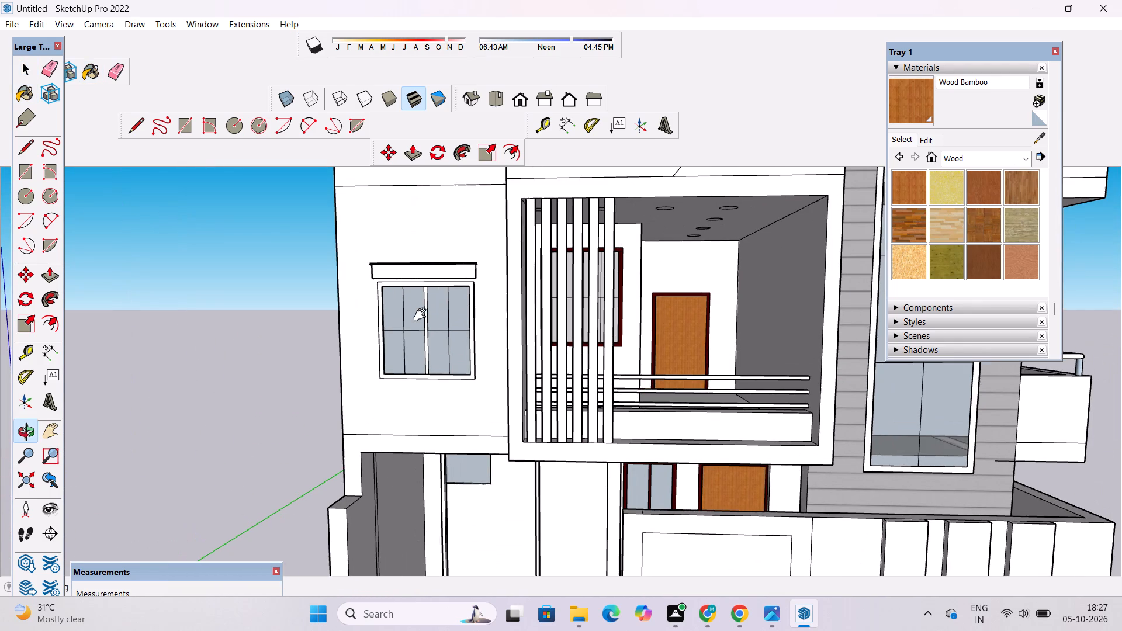
left_click(422, 315)
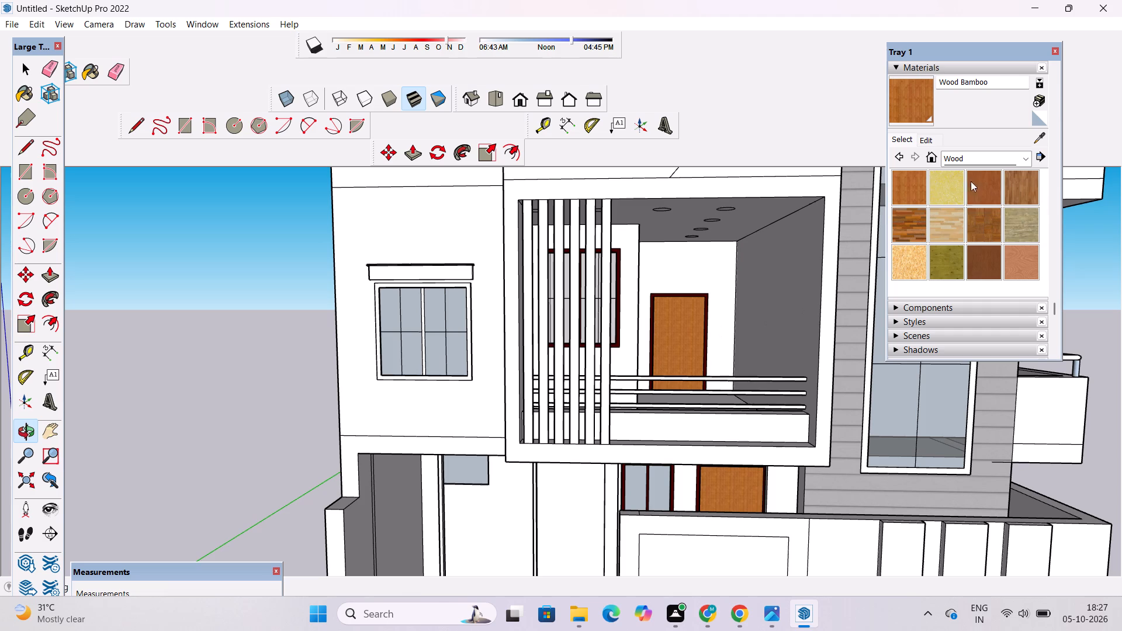
left_click(946, 179)
scroll(389, 310, "up", 10)
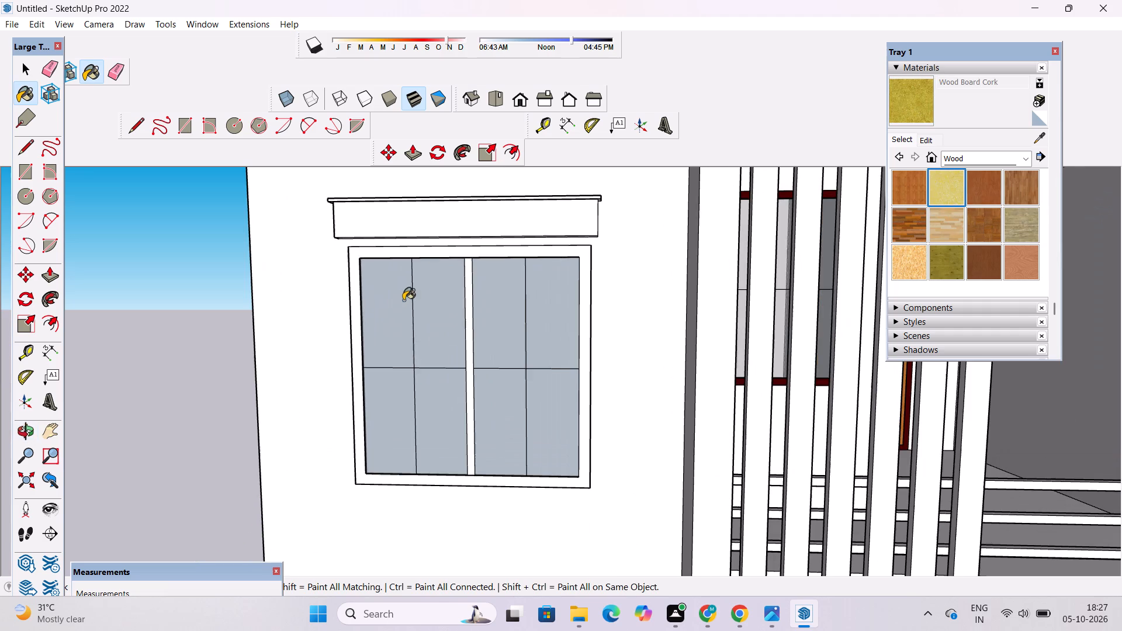
left_click(494, 247)
left_click(475, 261)
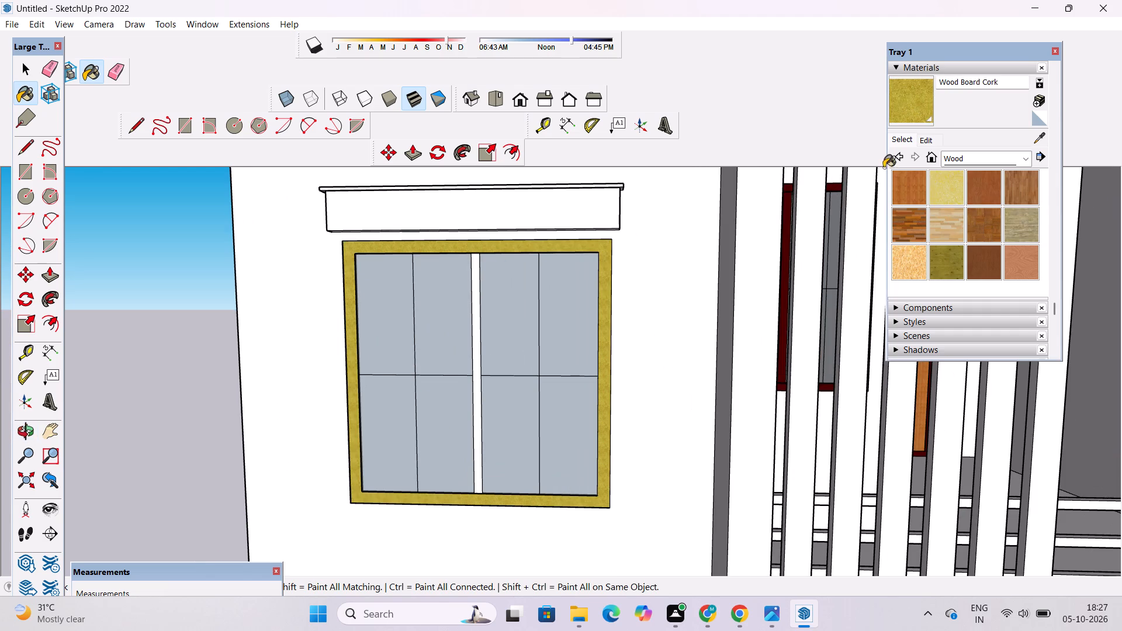
Shift the Wood Board Cork material's colour to a yellow-green olive tone using the colour wheel.
left_click(925, 145)
left_click(958, 200)
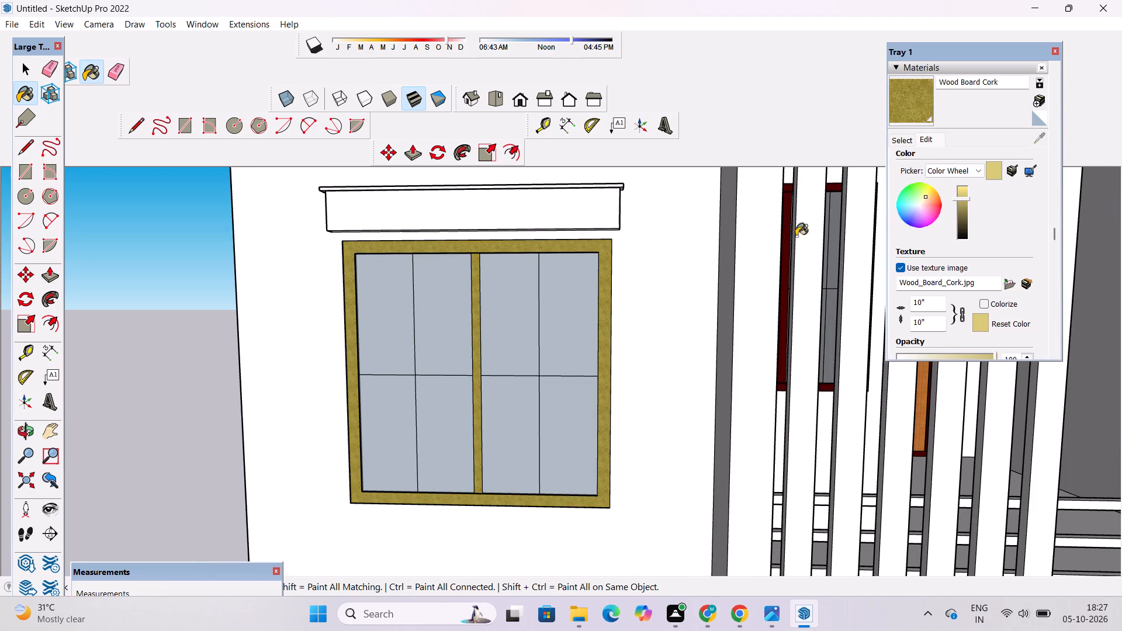
scroll(476, 328, "down", 1)
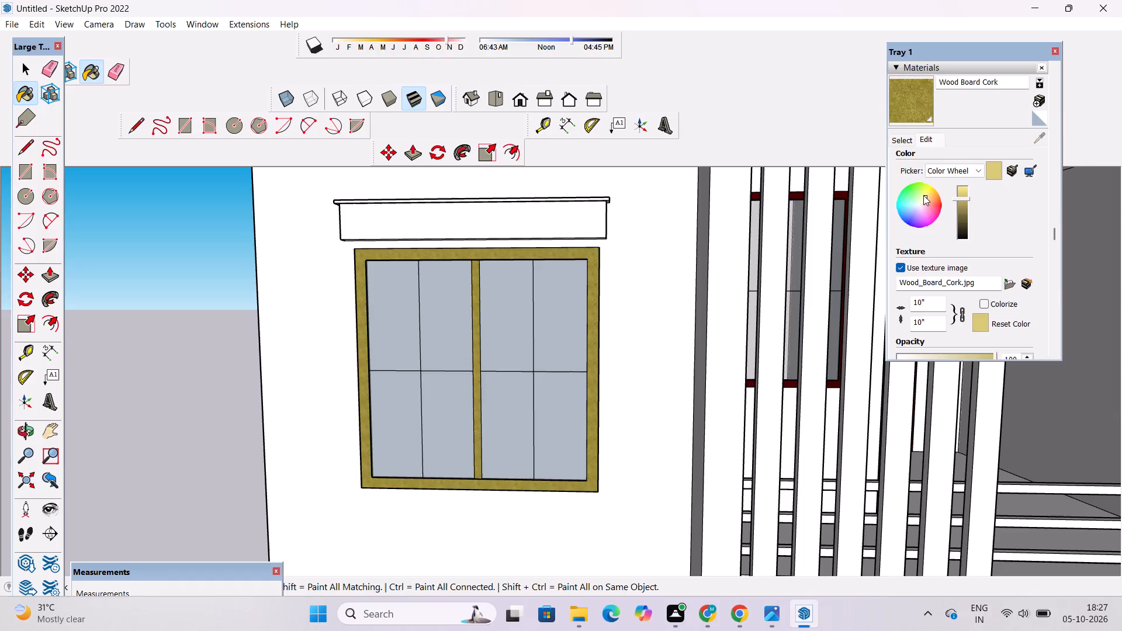
left_click(927, 192)
left_click(927, 193)
left_click(926, 195)
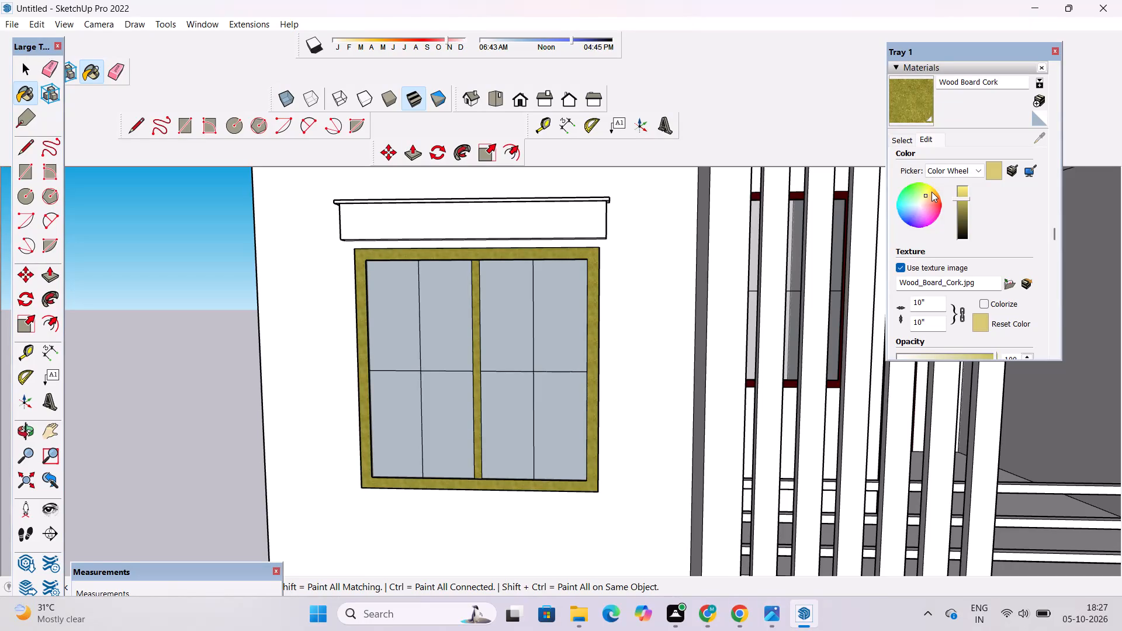
left_click(931, 192)
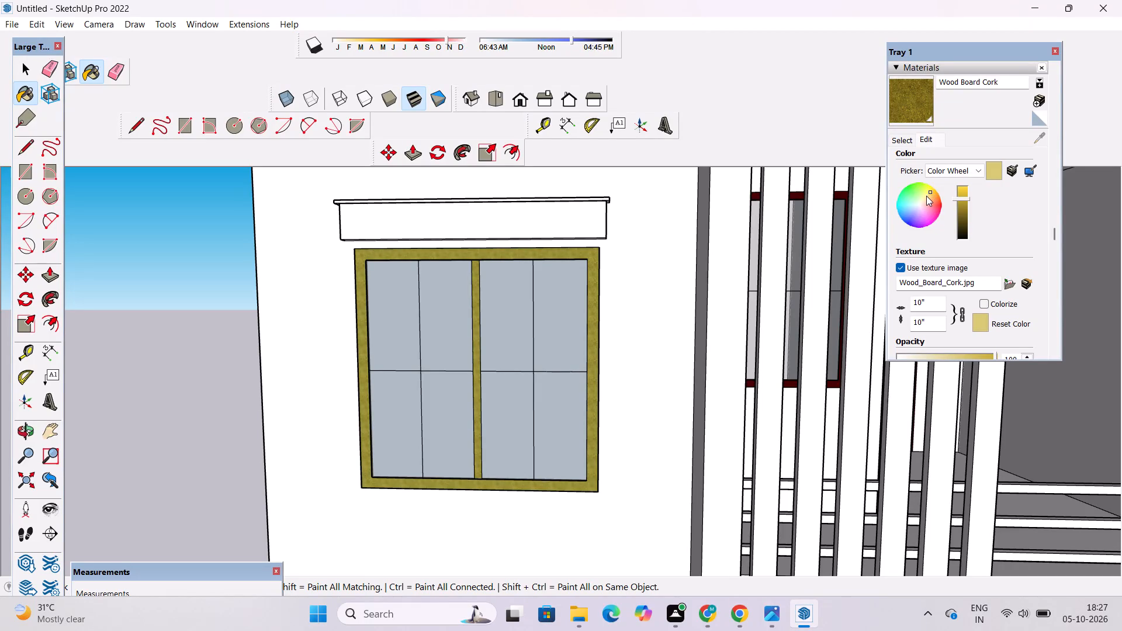
left_click(926, 196)
left_click(924, 196)
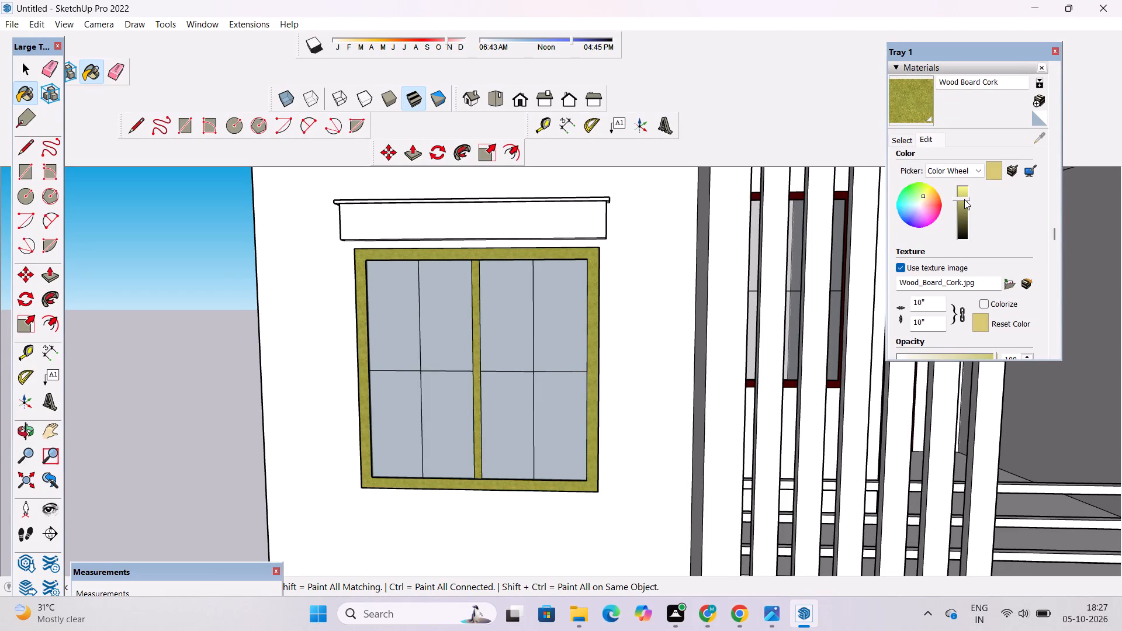
left_click(964, 199)
scroll(369, 321, "down", 10)
key("space")
scroll(490, 339, "up", 2)
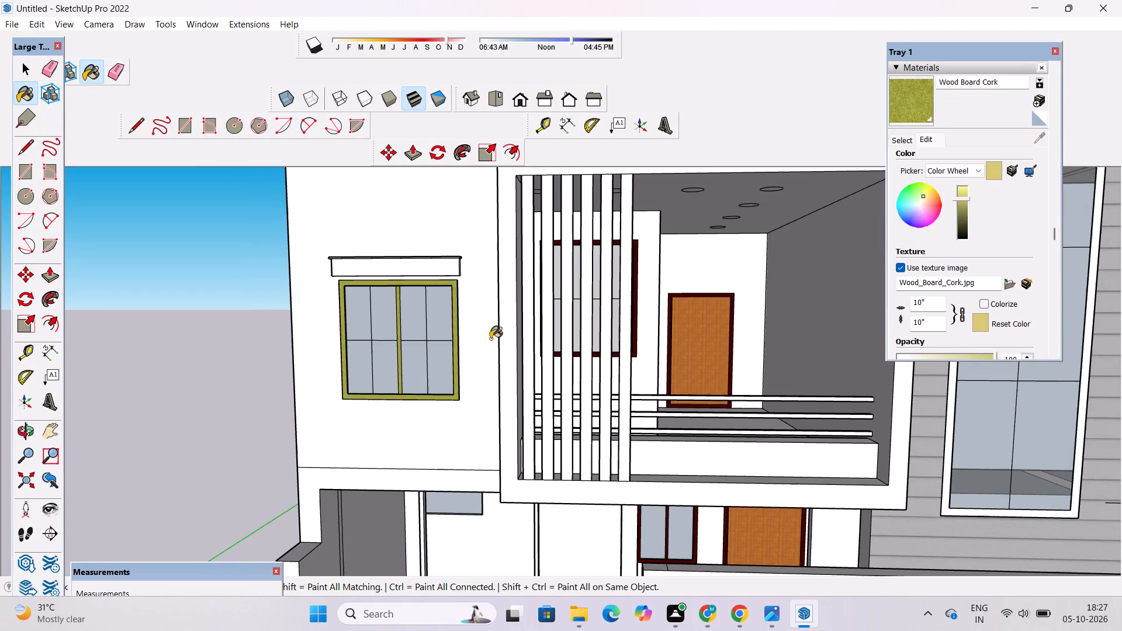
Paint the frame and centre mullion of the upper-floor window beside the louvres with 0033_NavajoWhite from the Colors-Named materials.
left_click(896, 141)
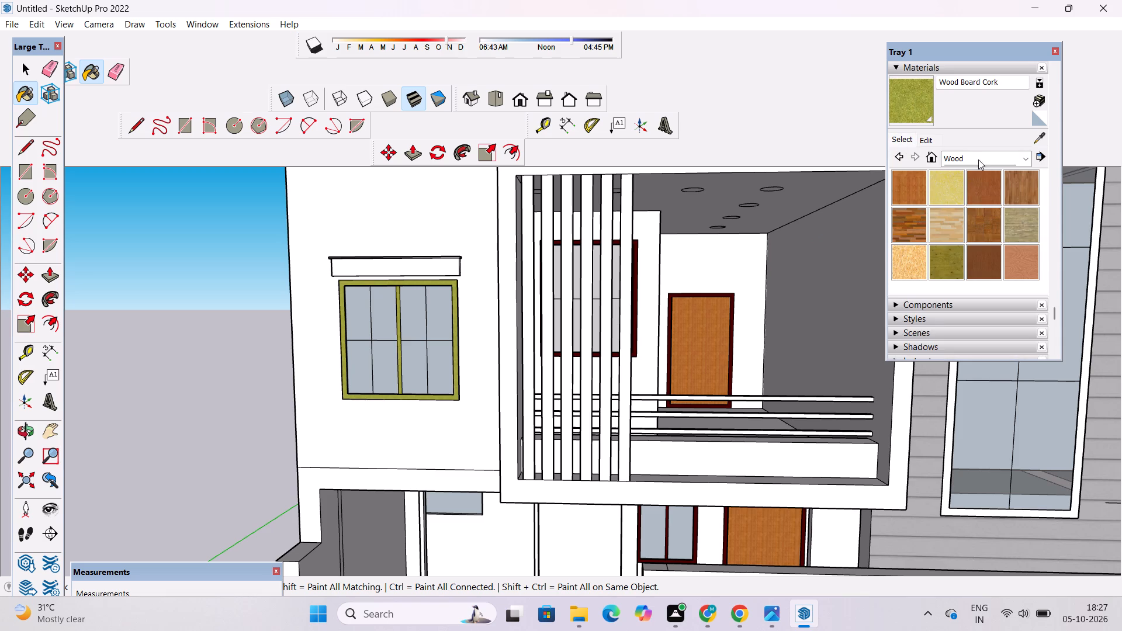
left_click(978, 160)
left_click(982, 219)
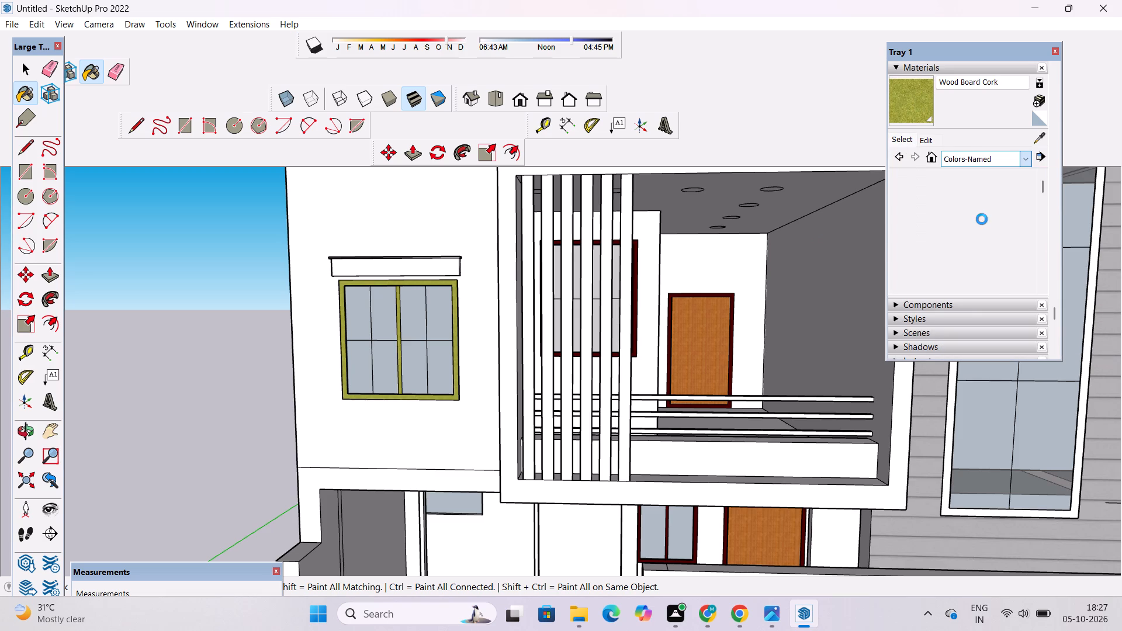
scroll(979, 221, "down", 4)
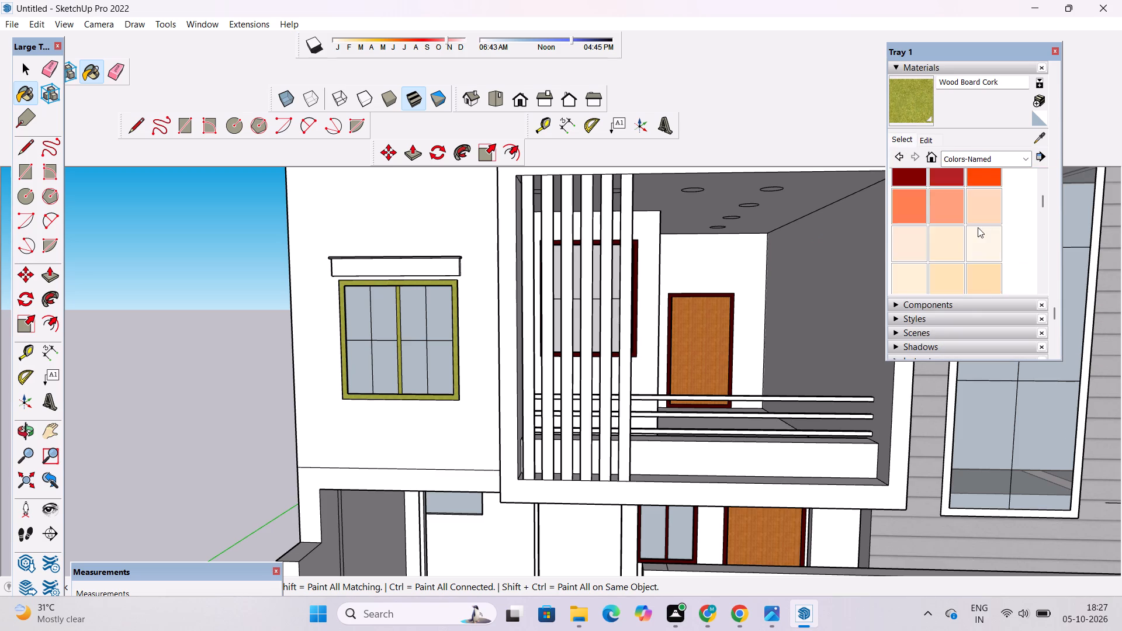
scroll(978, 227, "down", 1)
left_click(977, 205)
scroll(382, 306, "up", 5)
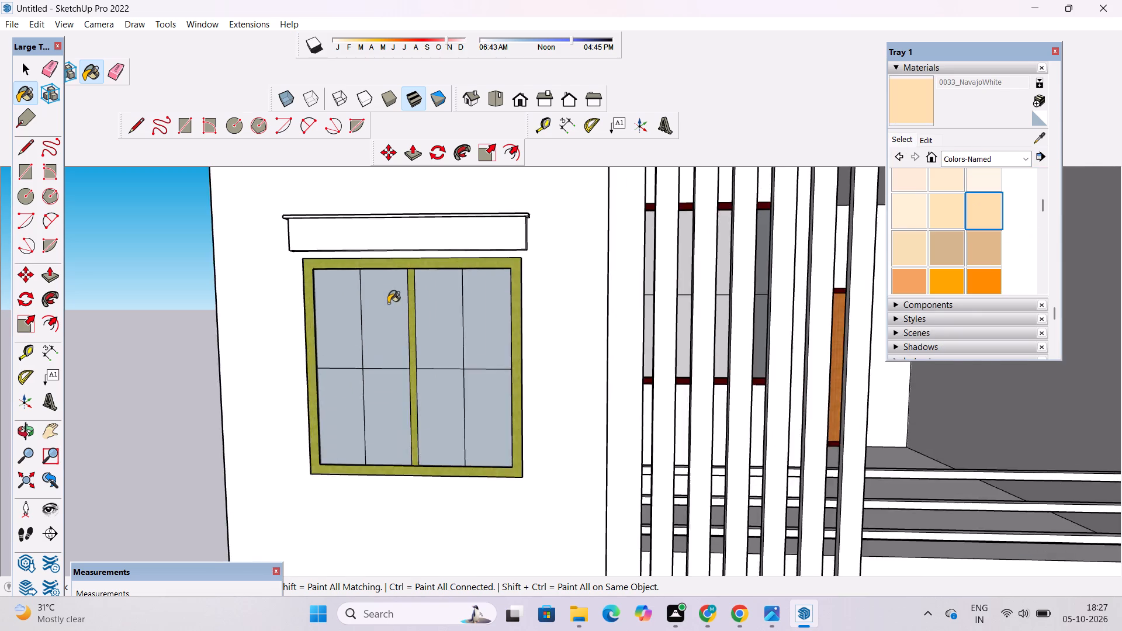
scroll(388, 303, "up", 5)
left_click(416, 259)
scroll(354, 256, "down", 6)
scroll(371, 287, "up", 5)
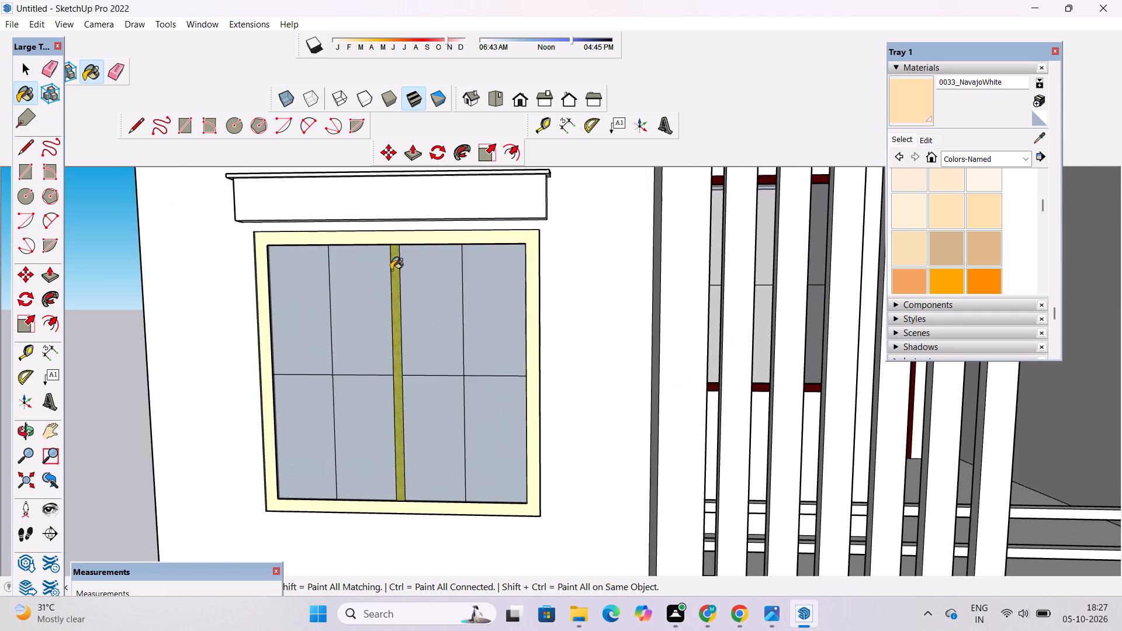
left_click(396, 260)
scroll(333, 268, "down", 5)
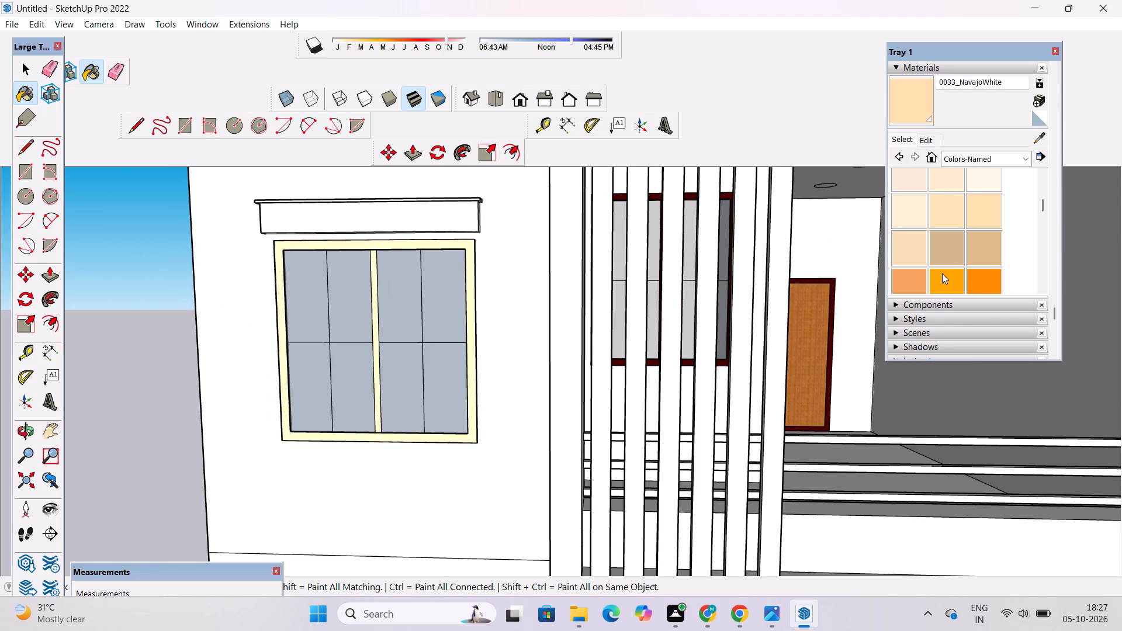
Paint the same upper-floor window's frame and centre mullion with 0038_Orange from the Colors-Named materials.
left_click(942, 273)
scroll(446, 252, "up", 5)
left_click(456, 244)
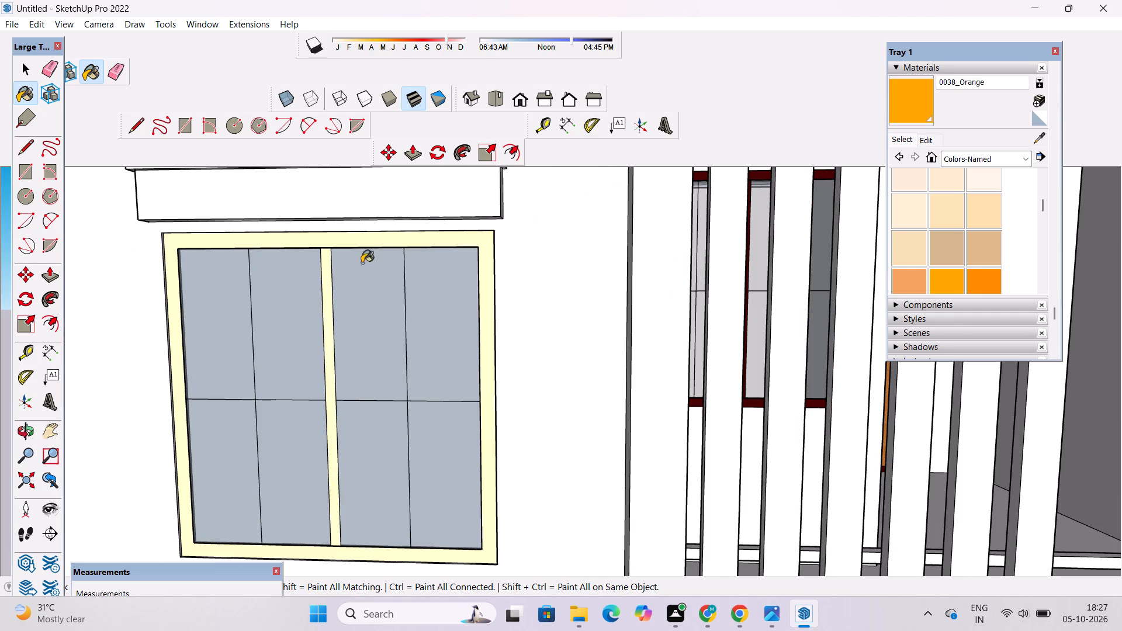
left_click(323, 268)
Darken the 0038_Orange material slightly by lowering its brightness in the colour wheel picker.
left_click(929, 137)
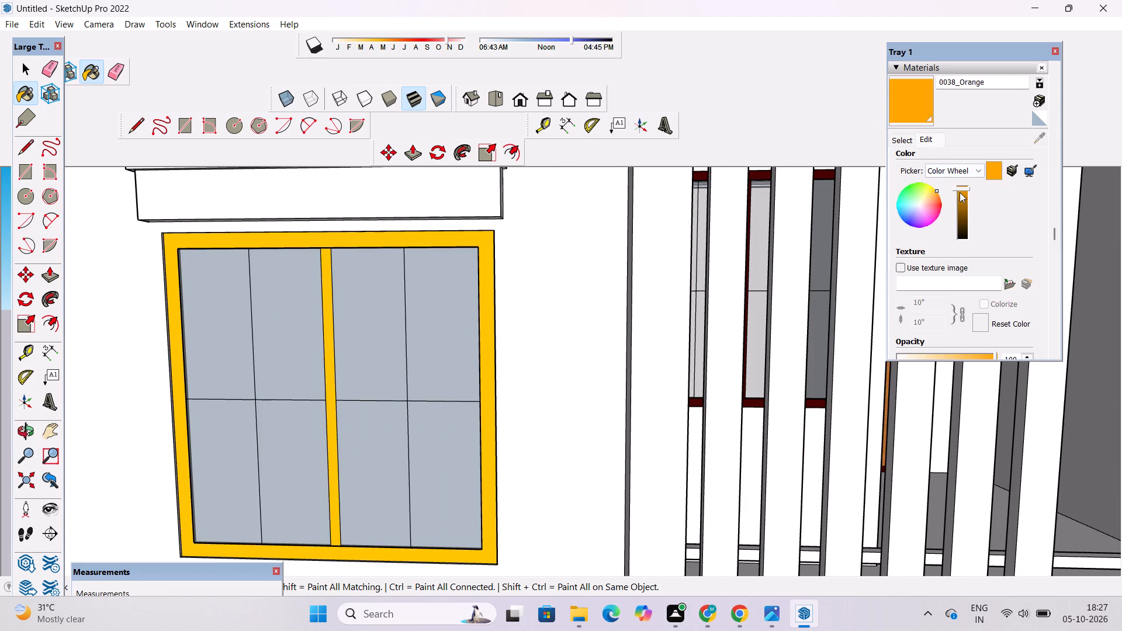
left_click(961, 192)
left_click(964, 197)
scroll(475, 297, "down", 14)
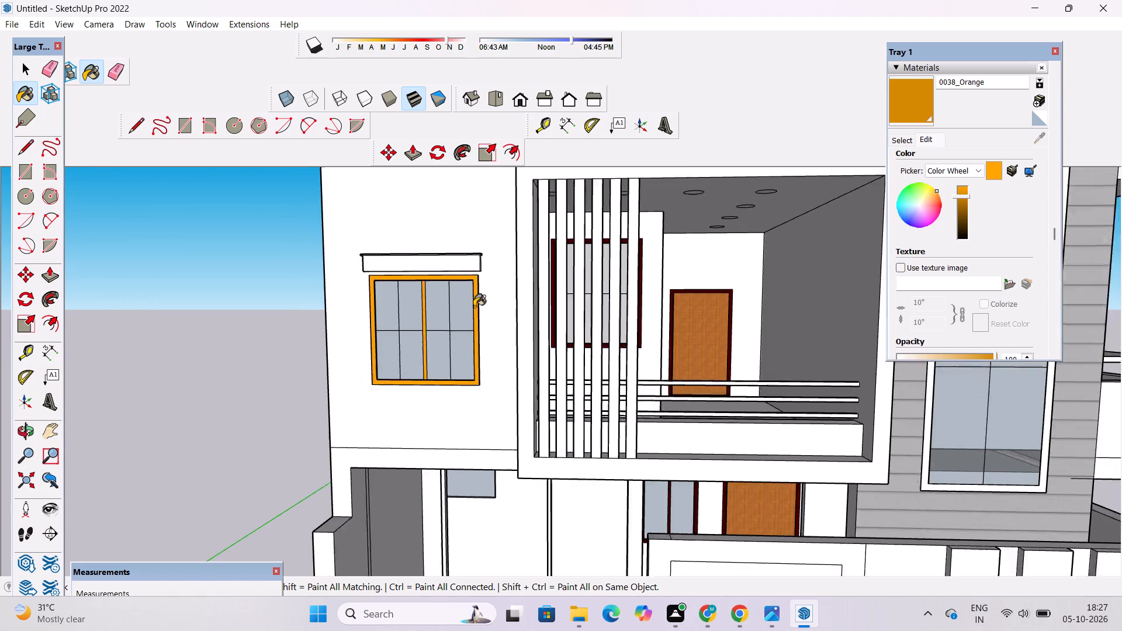
scroll(474, 307, "down", 7)
scroll(458, 307, "up", 6)
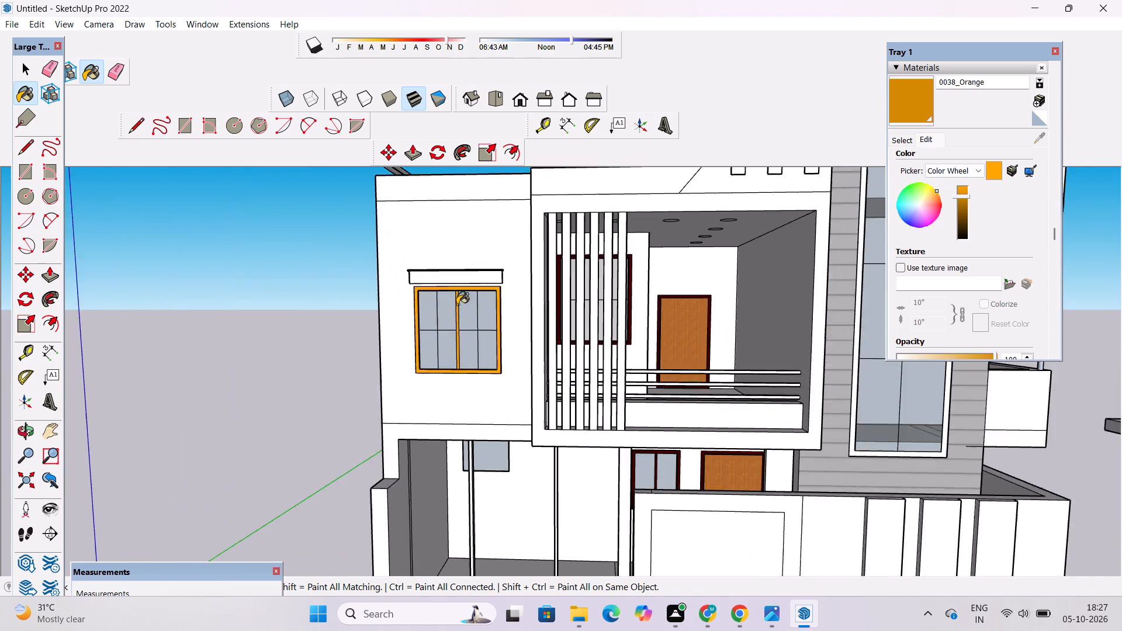
Paint the outer left side edge of the orange window frame with 0137_Black from the Colors-Named materials.
scroll(457, 304, "up", 9)
key("space")
scroll(385, 290, "up", 6)
key("space")
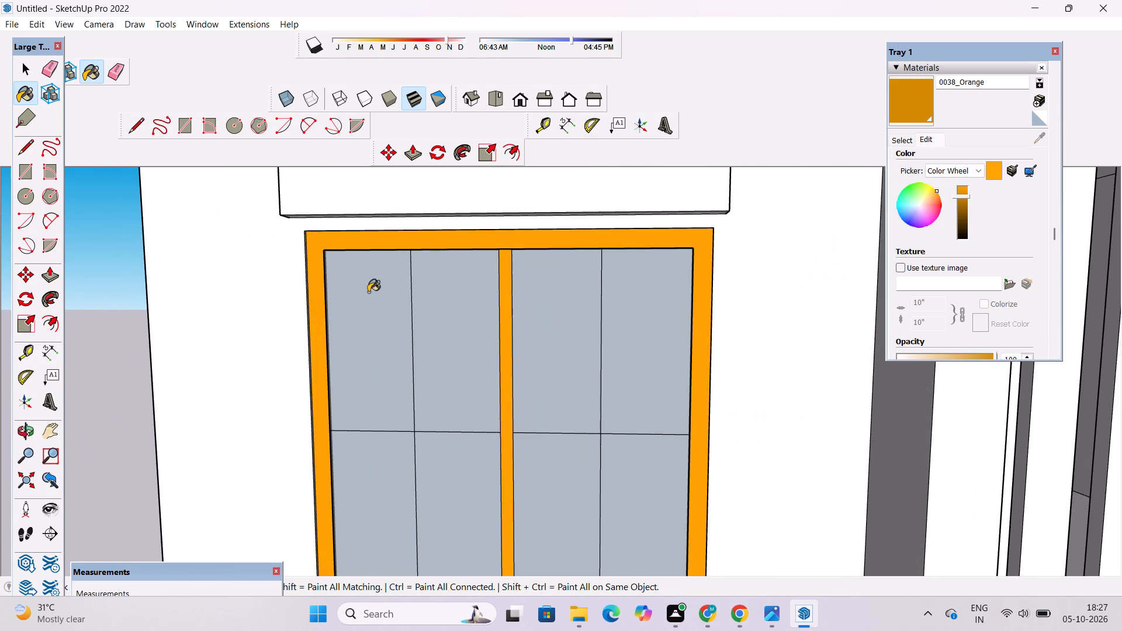
key("o")
key("o")
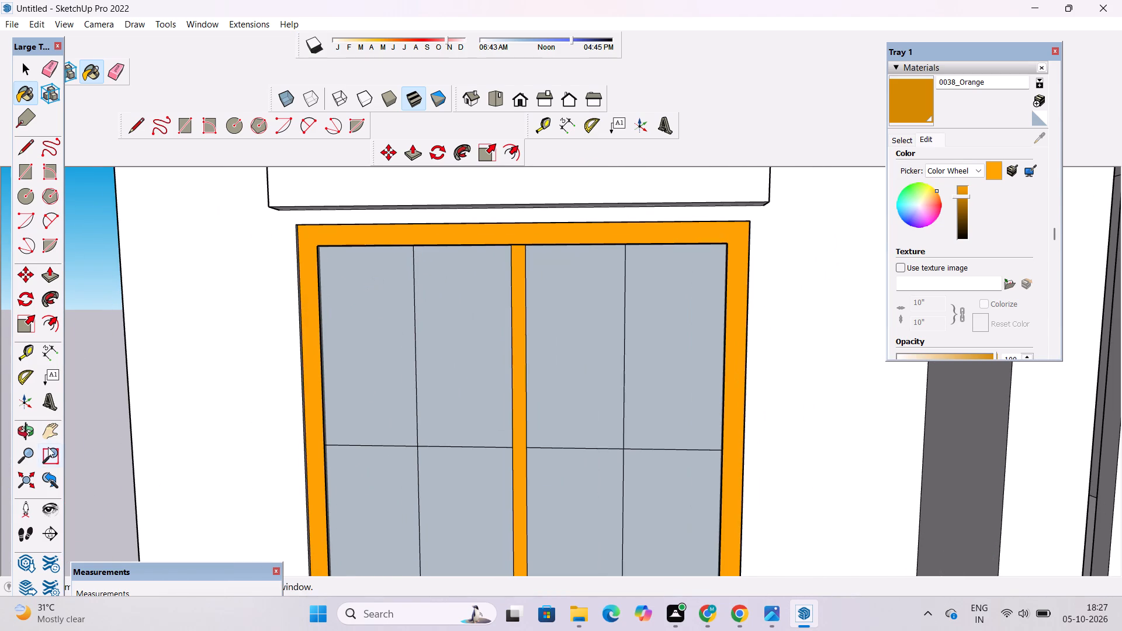
left_click(23, 432)
scroll(353, 322, "up", 3)
left_click_drag(541, 309, 435, 317)
scroll(374, 297, "up", 1)
left_click_drag(375, 299, 297, 317)
scroll(293, 324, "down", 5)
left_click_drag(296, 343, 347, 345)
left_click_drag(349, 355, 357, 327)
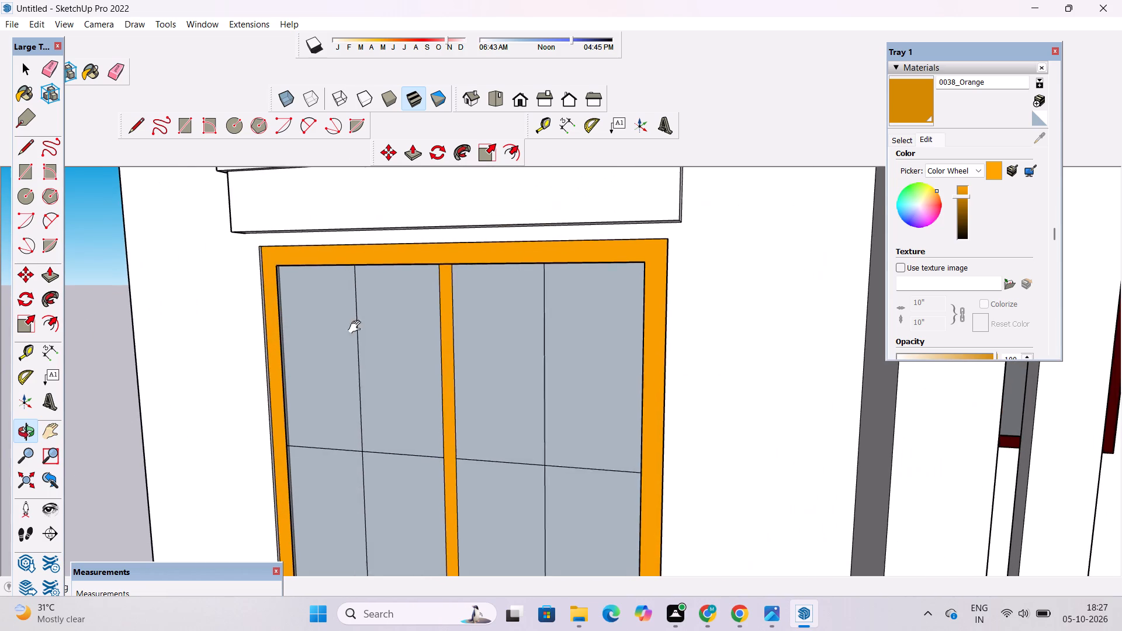
left_click_drag(357, 327, 357, 323)
key("space")
left_click(903, 140)
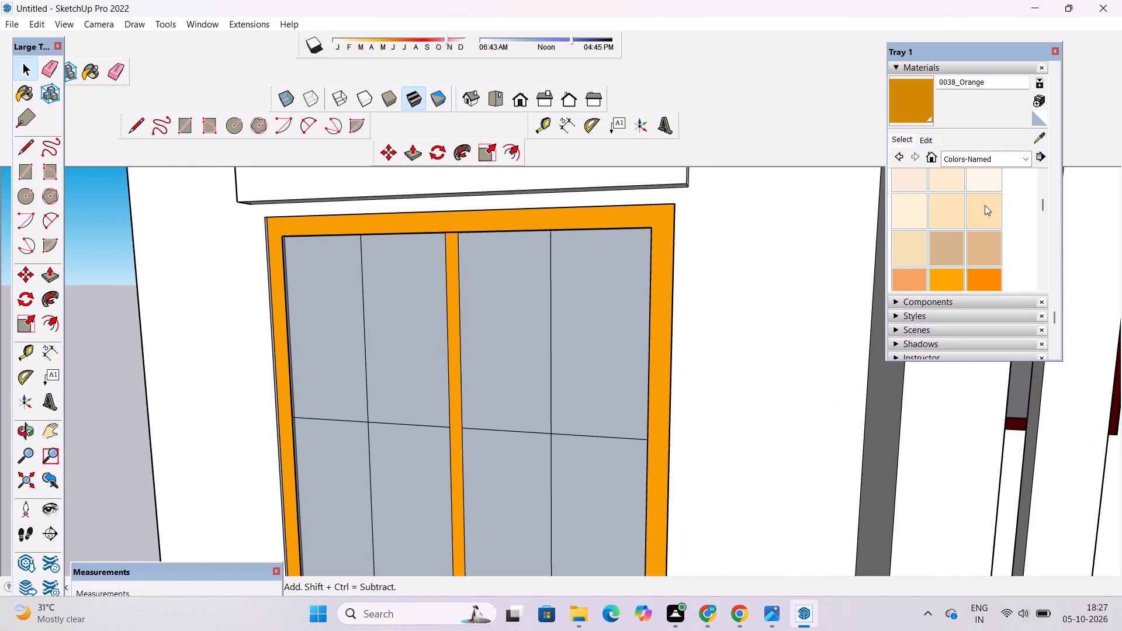
scroll(958, 237, "down", 12)
scroll(953, 234, "down", 10)
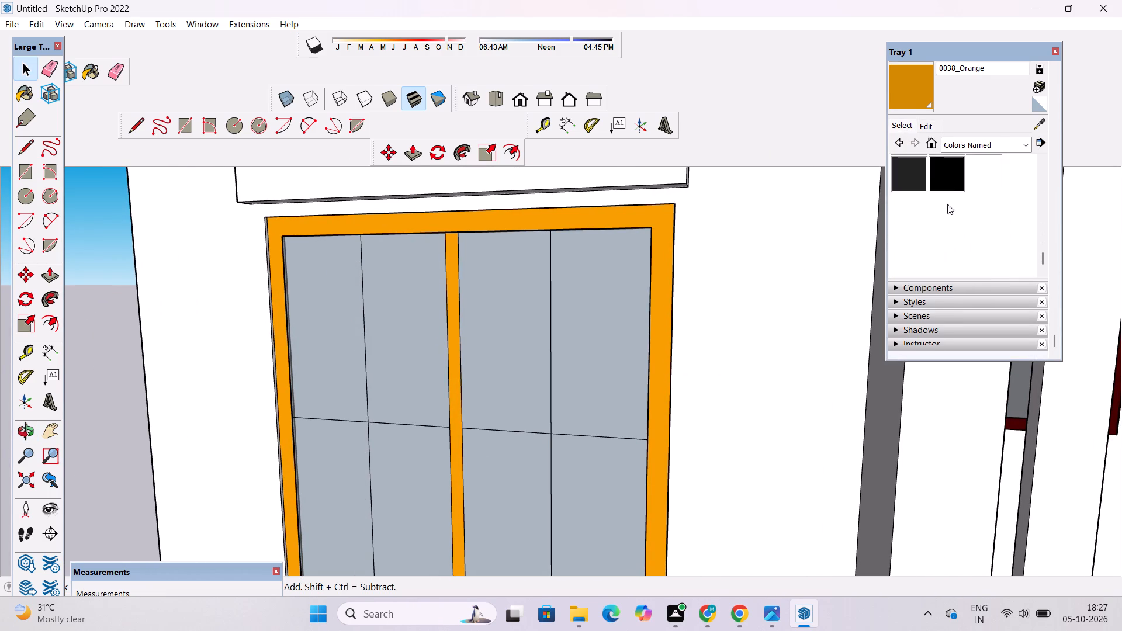
left_click(947, 175)
scroll(264, 240, "up", 16)
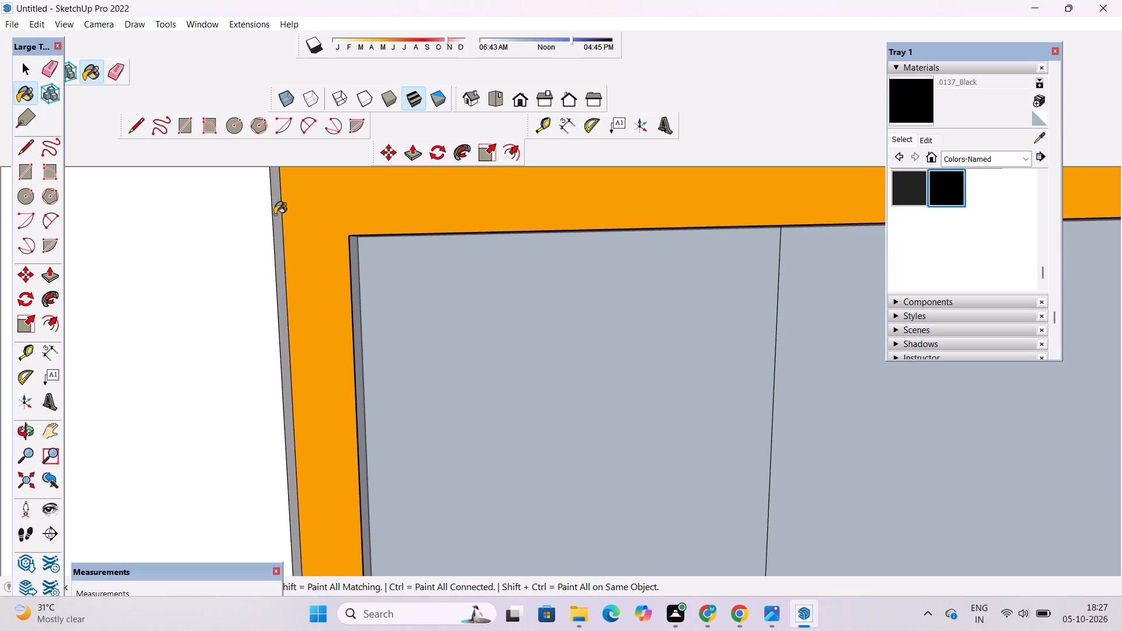
left_click(275, 214)
Paint the outer top and right side edges of the orange window frame with 0137_Black.
scroll(276, 278, "down", 11)
scroll(410, 299, "up", 12)
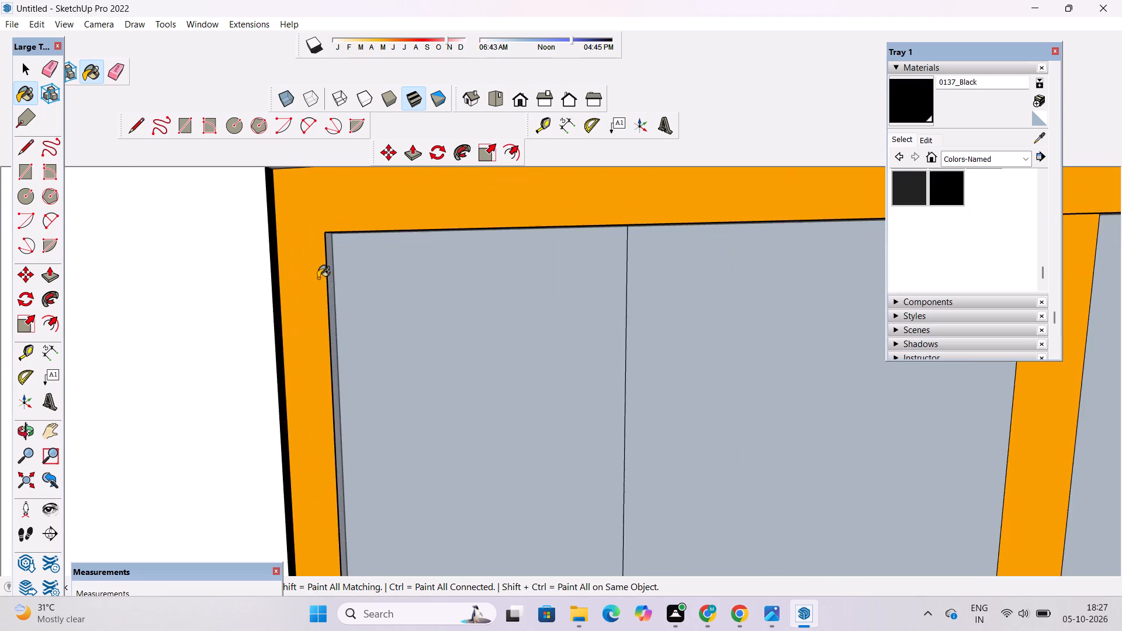
scroll(318, 278, "up", 9)
scroll(339, 266, "down", 12)
key("o")
scroll(361, 295, "down", 5)
left_click_drag(330, 332, 451, 164)
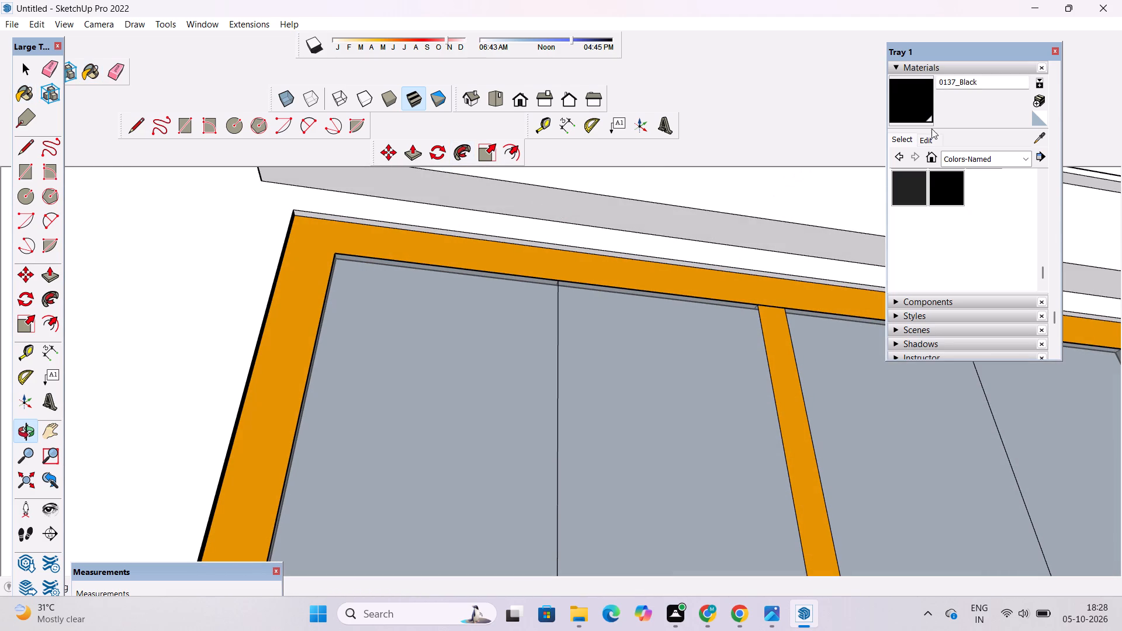
left_click(908, 107)
scroll(753, 267, "up", 8)
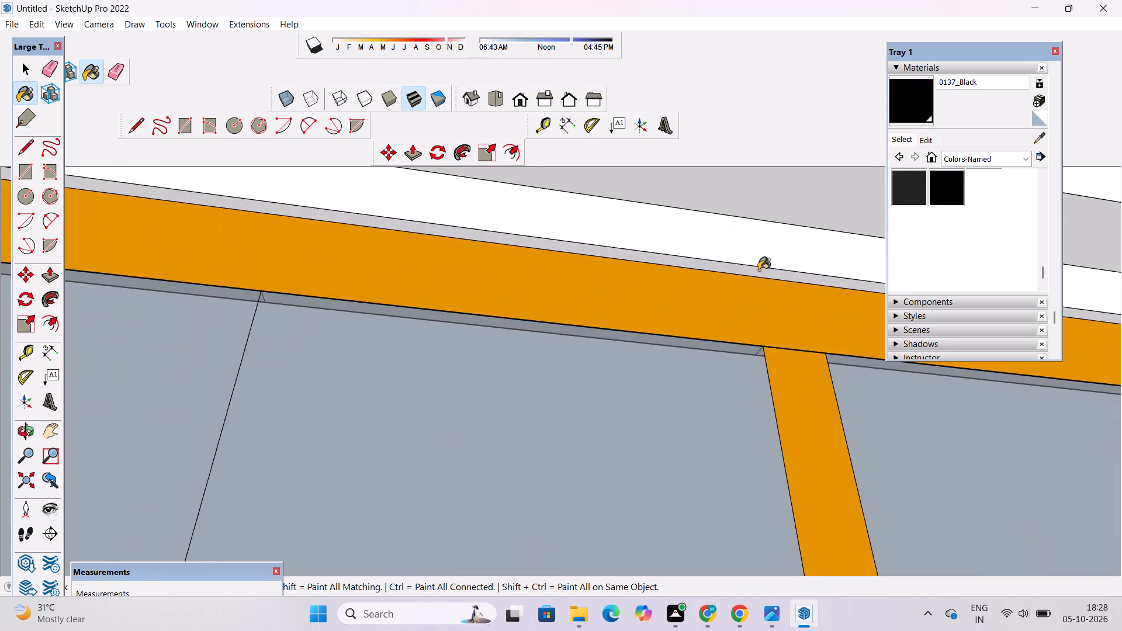
left_click(759, 270)
scroll(468, 255, "down", 17)
scroll(688, 325, "up", 11)
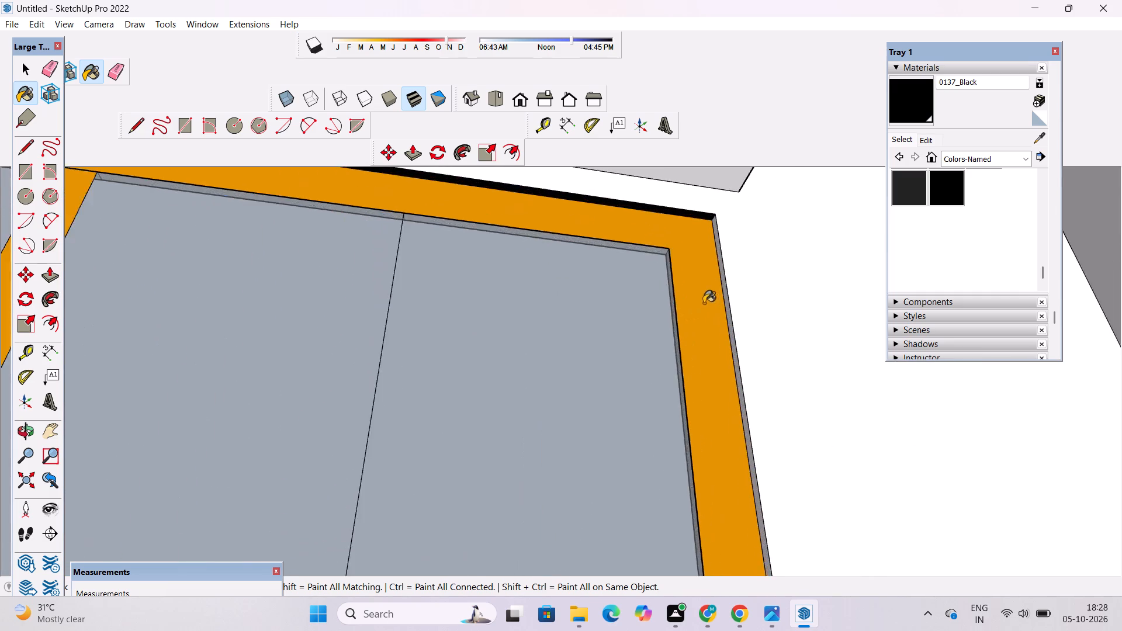
scroll(704, 303, "up", 4)
left_click(730, 249)
scroll(626, 281, "down", 6)
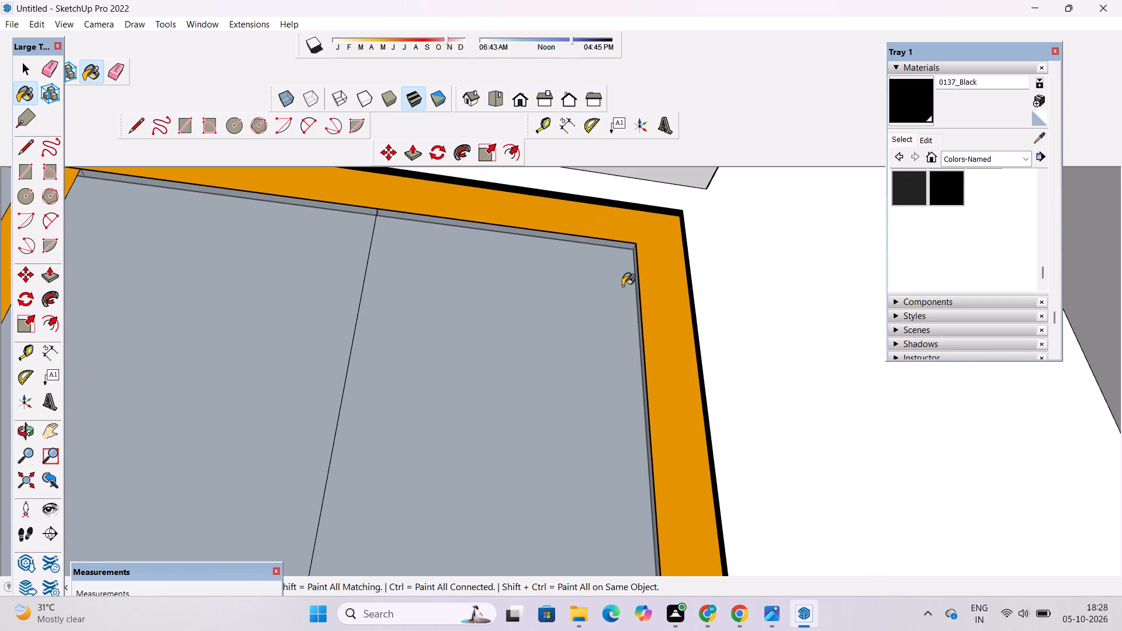
Paint the underside edge of the orange window frame with 0137_Black.
key("o")
scroll(621, 287, "down", 6)
left_click_drag(628, 335, 619, 273, "shift")
scroll(619, 272, "down", 6)
left_click_drag(625, 296, 636, 412)
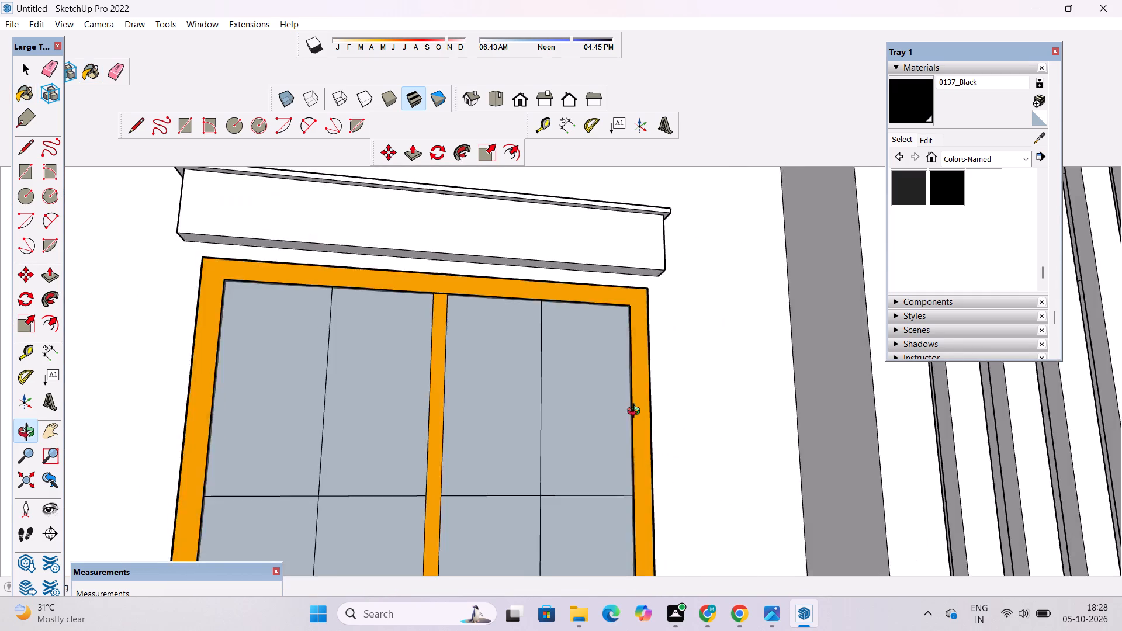
left_click_drag(636, 412, 636, 415)
left_click_drag(636, 417, 608, 242, "shift")
scroll(609, 229, "down", 6)
left_click_drag(622, 347, 636, 445)
left_click_drag(630, 493, 623, 405, "shift")
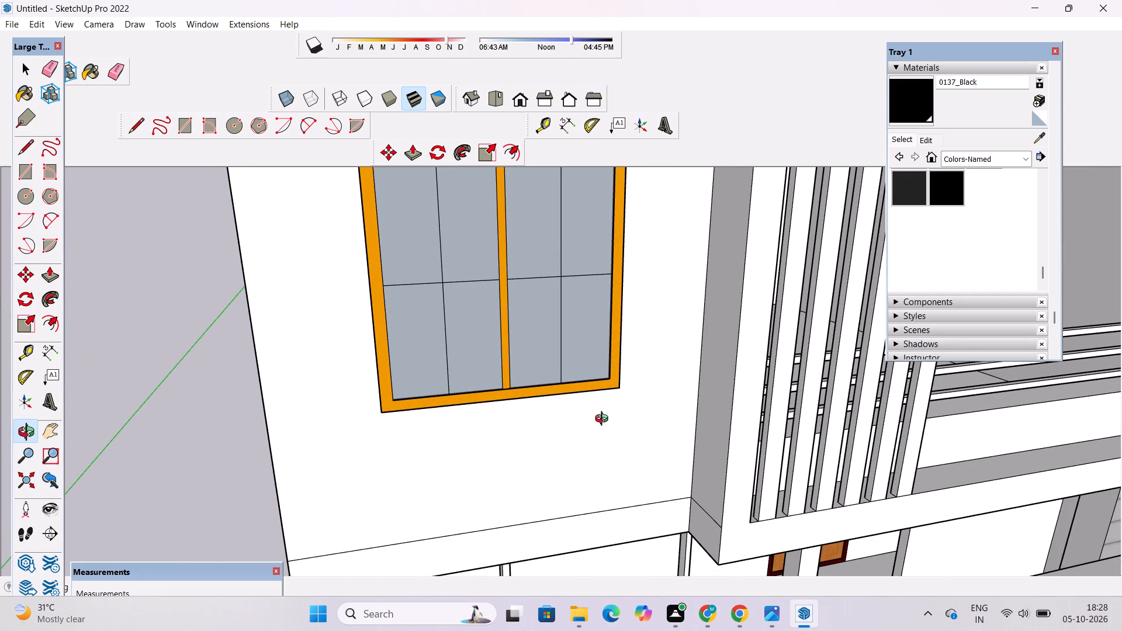
scroll(550, 451, "up", 3)
left_click_drag(541, 448, 578, 346, "shift")
left_click_drag(571, 348, 592, 456)
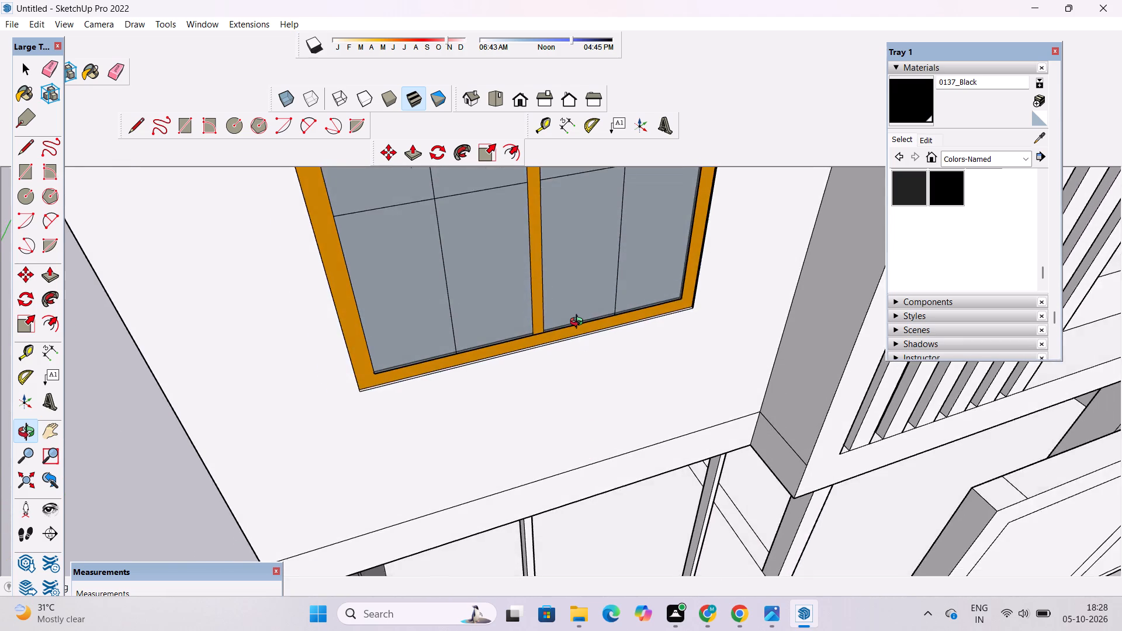
scroll(579, 323, "up", 10)
left_click_drag(584, 332, 607, 356, "shift")
scroll(601, 398, "up", 4)
left_click_drag(591, 378, 657, 373, "shift")
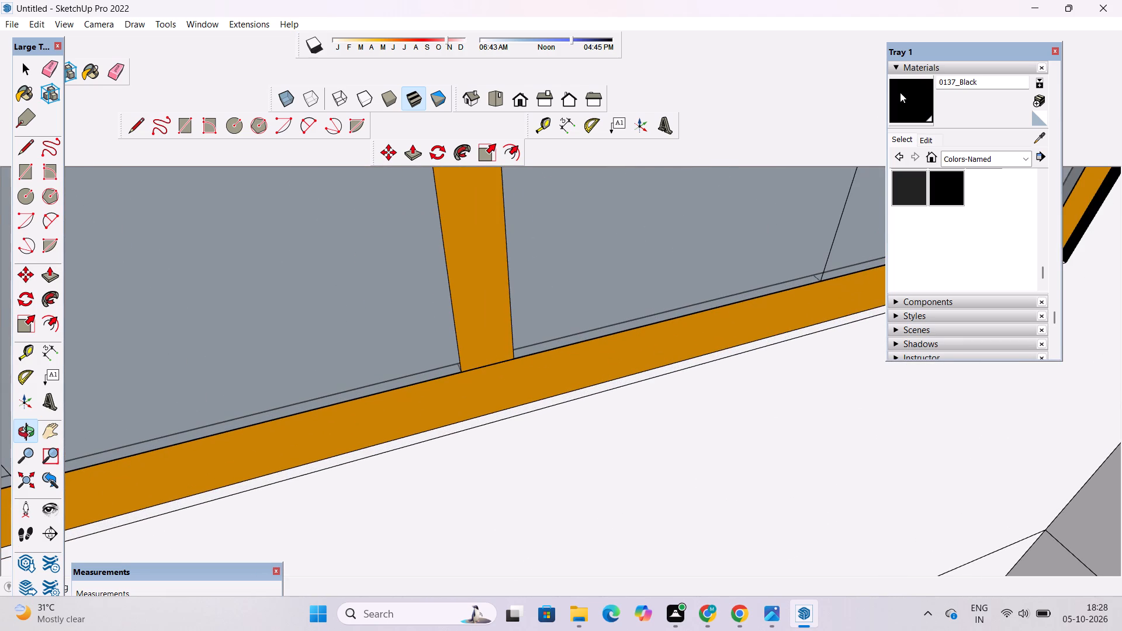
left_click(900, 97)
scroll(766, 369, "up", 7)
left_click(760, 336)
scroll(595, 373, "down", 4)
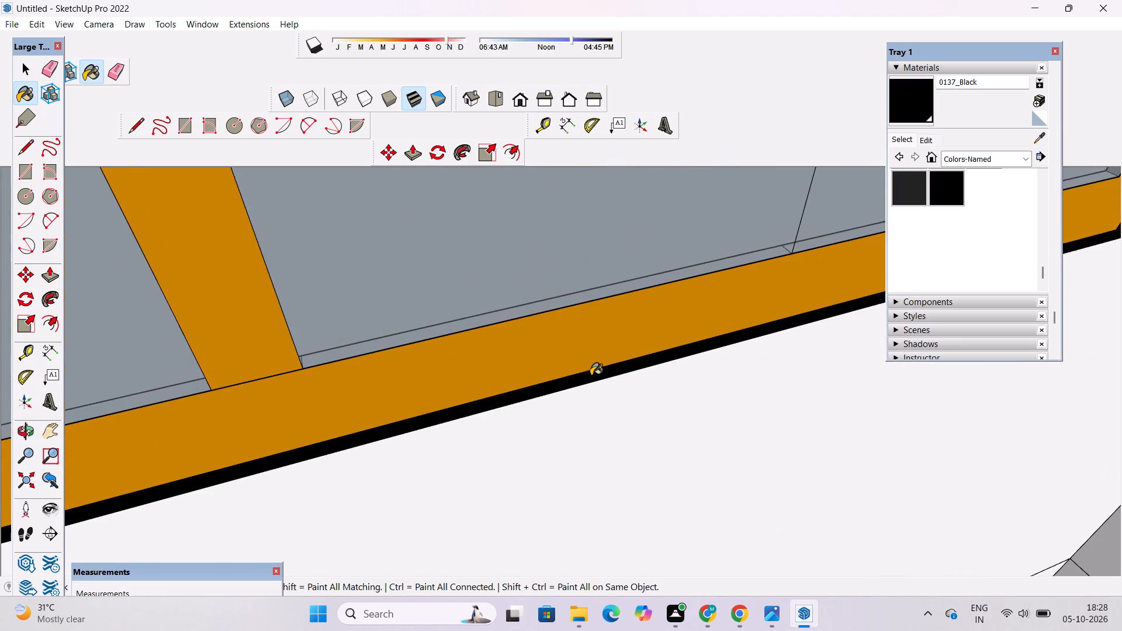
Examine the whole house from the front and from higher and lower angles to check the facade's painted frames and doors.
key("o")
scroll(546, 366, "down", 5)
left_click(518, 93)
scroll(545, 322, "down", 5)
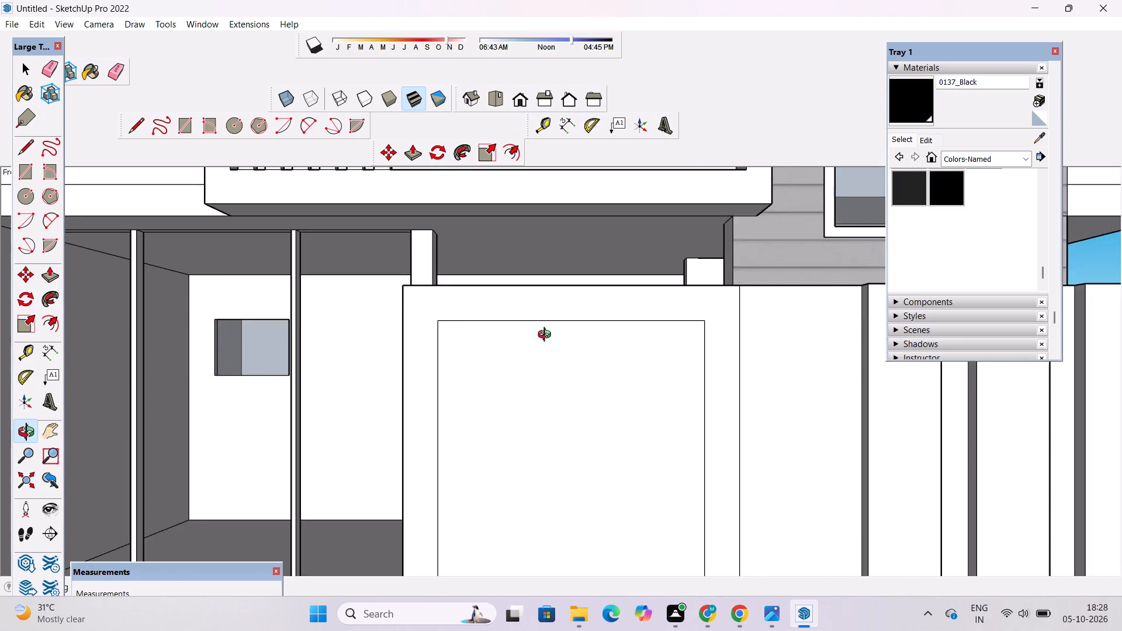
scroll(547, 336, "down", 17)
left_click_drag(484, 349, 548, 380, "shift")
scroll(549, 382, "down", 5)
left_click_drag(556, 310, 567, 400, "shift")
left_click_drag(579, 455, 583, 489)
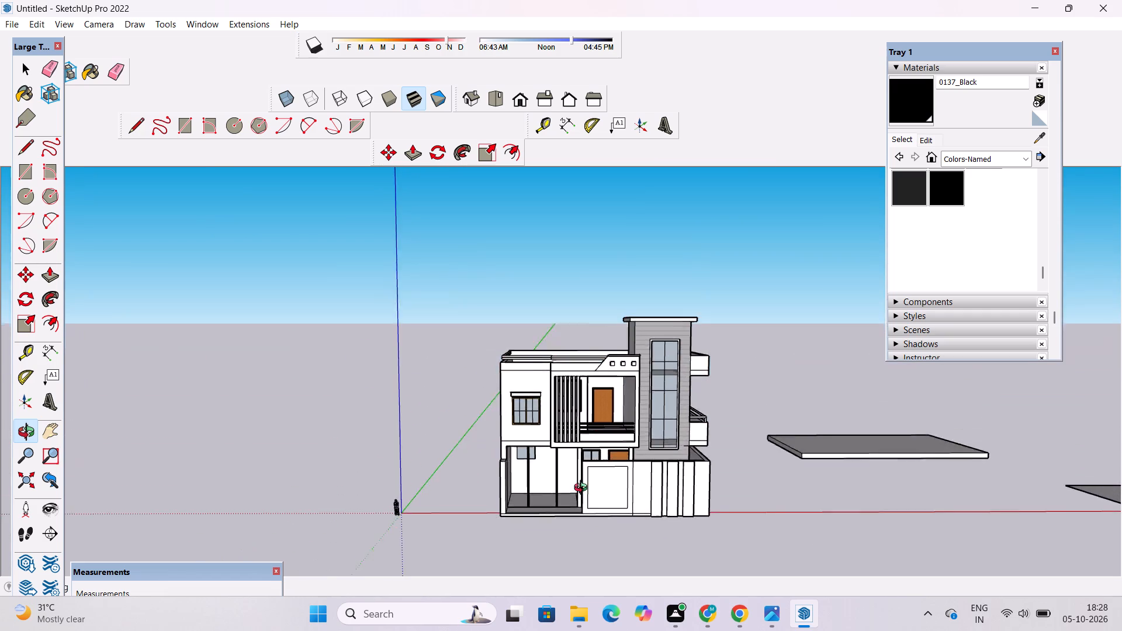
left_click_drag(583, 489, 584, 494)
scroll(601, 431, "up", 5)
left_click_drag(603, 425, 580, 445, "shift")
scroll(603, 427, "up", 2)
left_click_drag(616, 424, 581, 443, "shift")
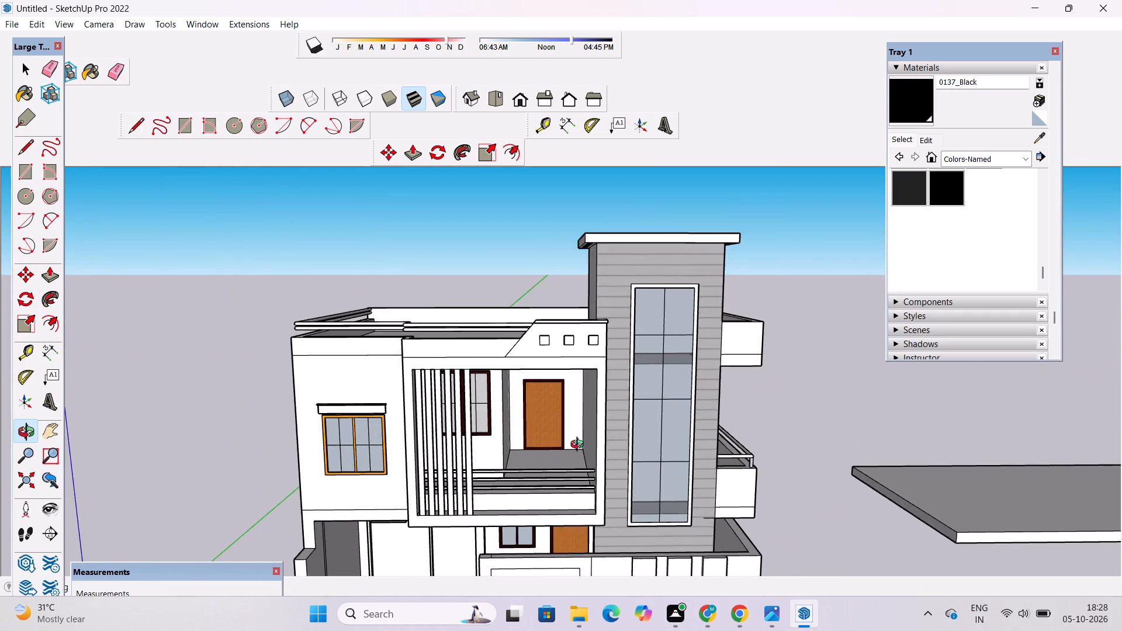
left_click_drag(579, 446, 565, 294)
left_click_drag(560, 397, 661, 324, "shift")
left_click_drag(662, 346, 659, 363)
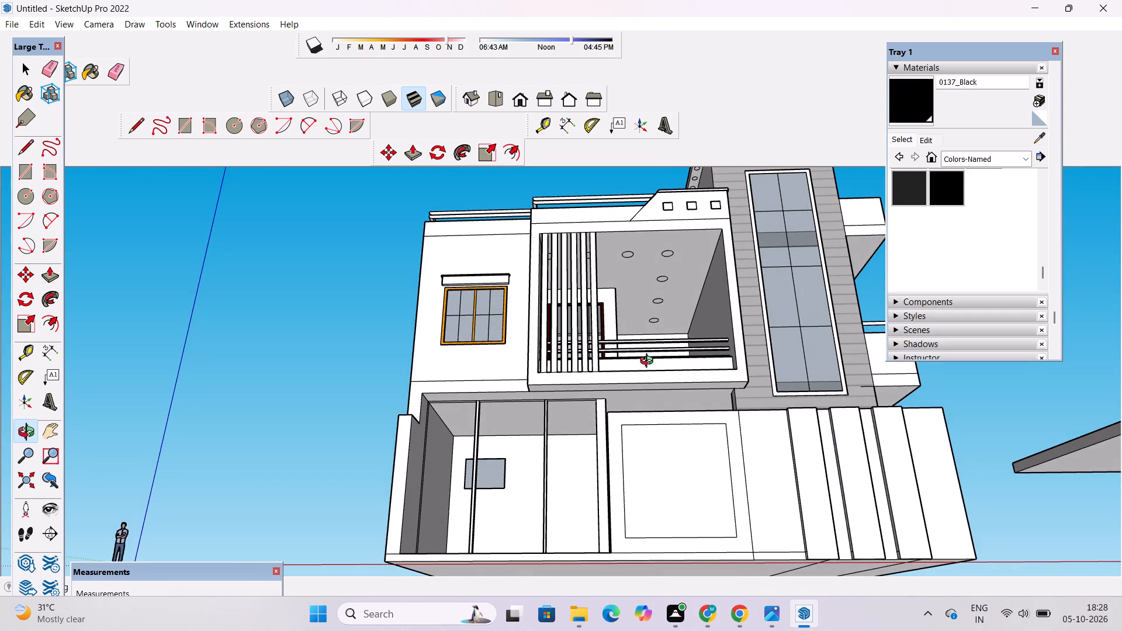
left_click_drag(647, 367, 639, 388)
left_click(636, 383)
scroll(643, 381, "down", 2)
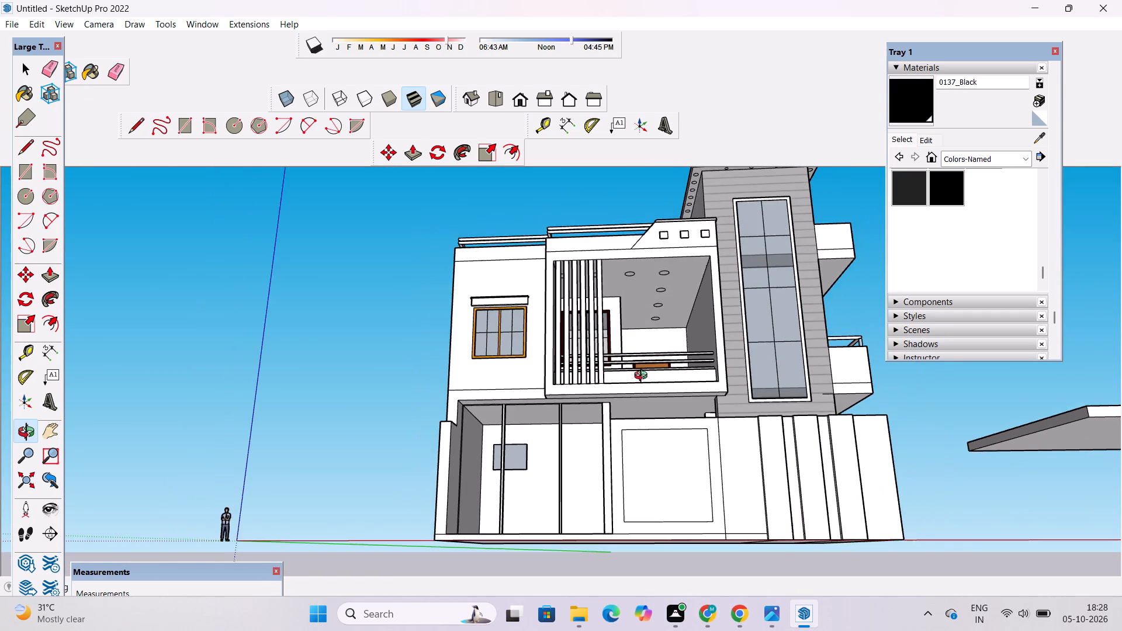
left_click_drag(668, 351, 653, 393)
left_click_drag(652, 394, 646, 408)
scroll(653, 380, "up", 1)
left_click_drag(654, 379, 647, 395, "shift")
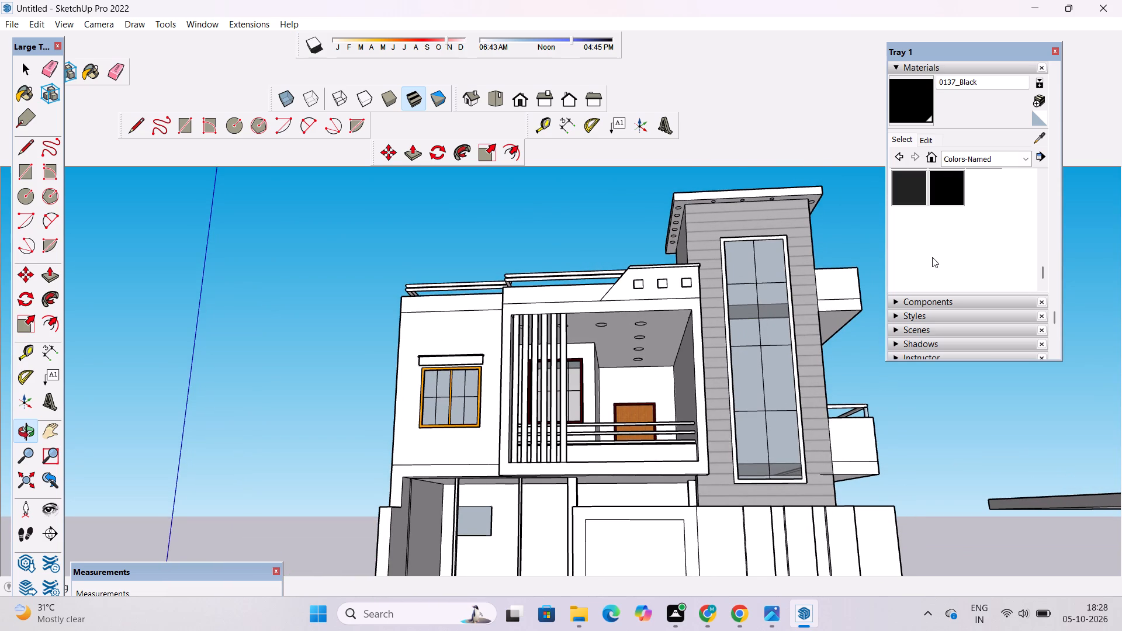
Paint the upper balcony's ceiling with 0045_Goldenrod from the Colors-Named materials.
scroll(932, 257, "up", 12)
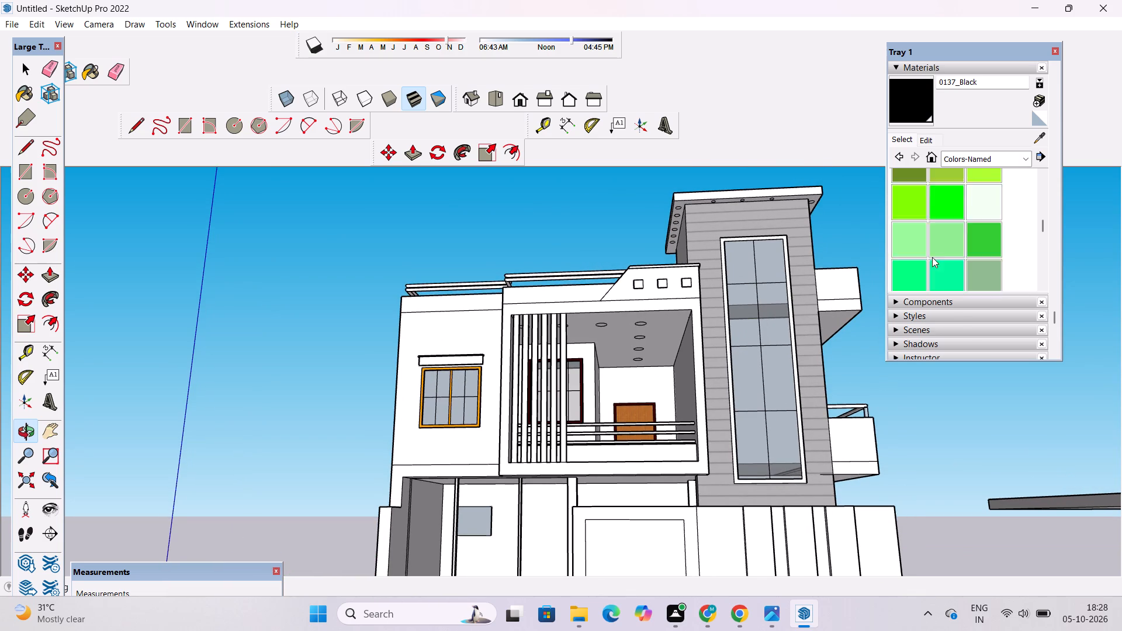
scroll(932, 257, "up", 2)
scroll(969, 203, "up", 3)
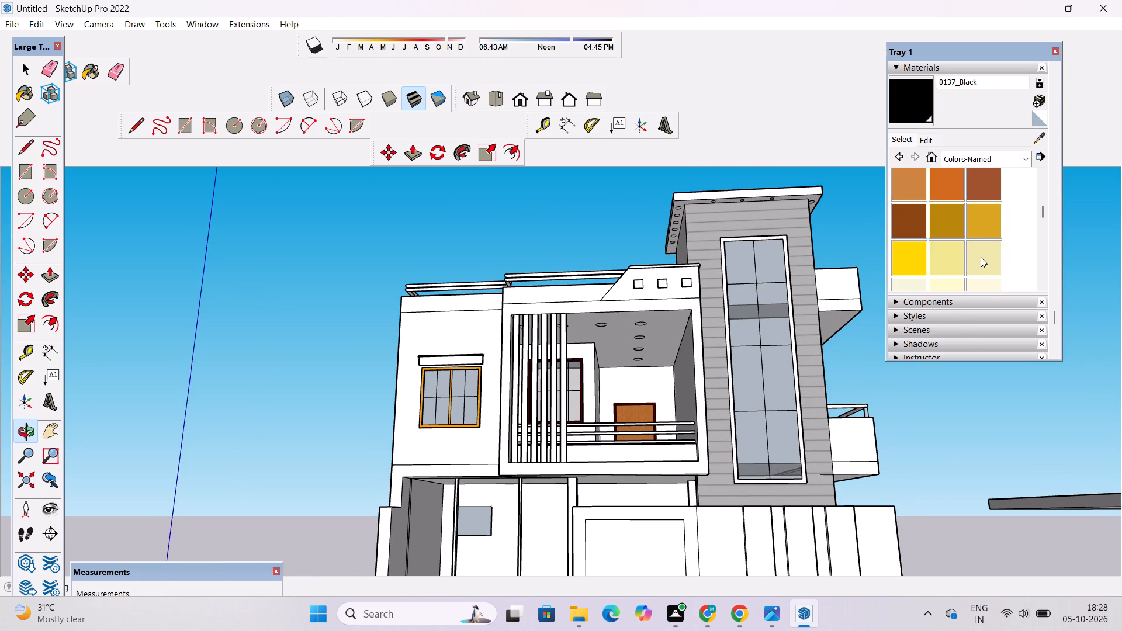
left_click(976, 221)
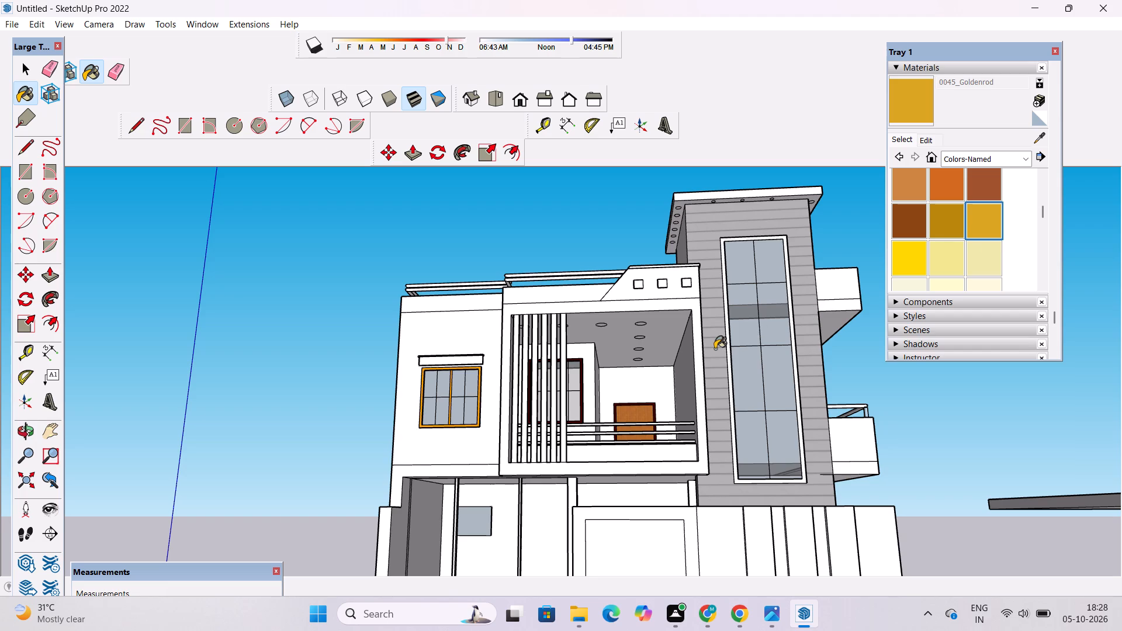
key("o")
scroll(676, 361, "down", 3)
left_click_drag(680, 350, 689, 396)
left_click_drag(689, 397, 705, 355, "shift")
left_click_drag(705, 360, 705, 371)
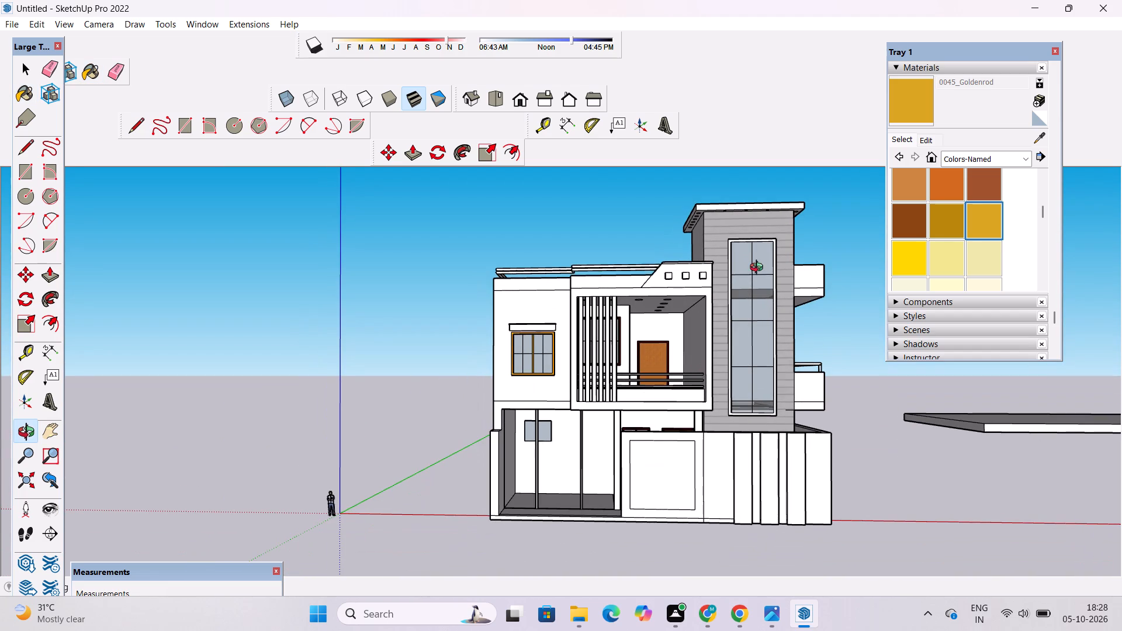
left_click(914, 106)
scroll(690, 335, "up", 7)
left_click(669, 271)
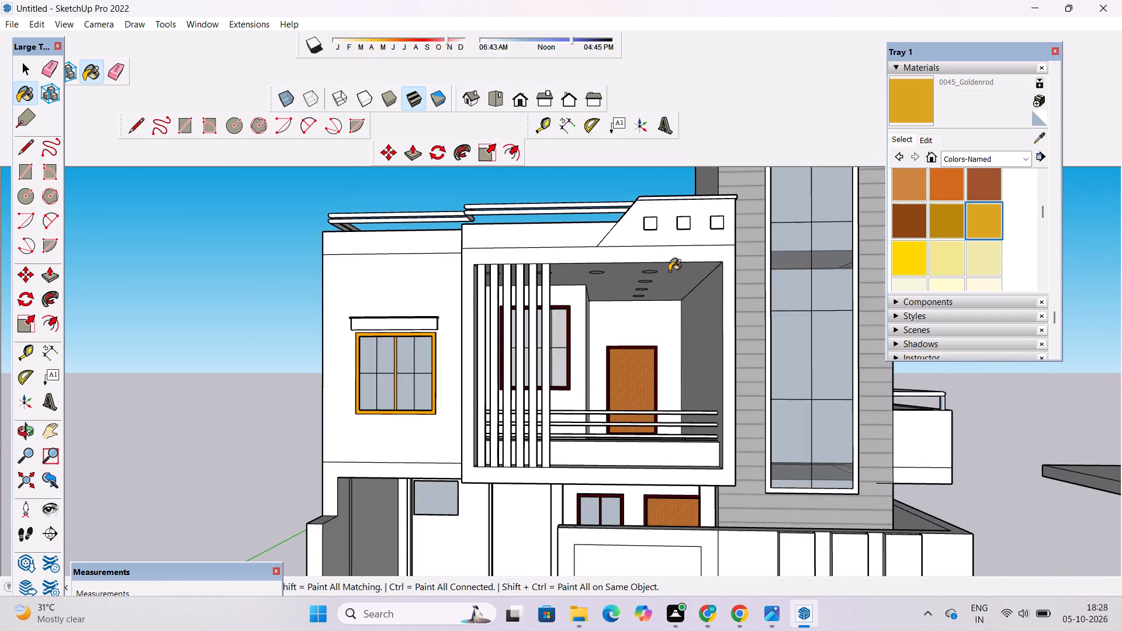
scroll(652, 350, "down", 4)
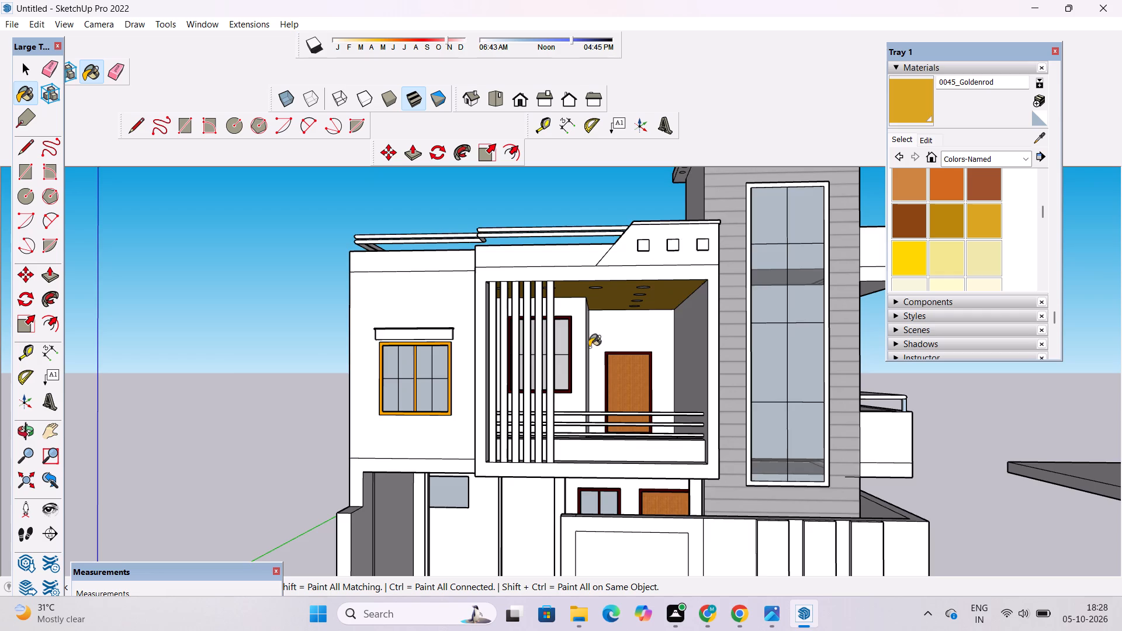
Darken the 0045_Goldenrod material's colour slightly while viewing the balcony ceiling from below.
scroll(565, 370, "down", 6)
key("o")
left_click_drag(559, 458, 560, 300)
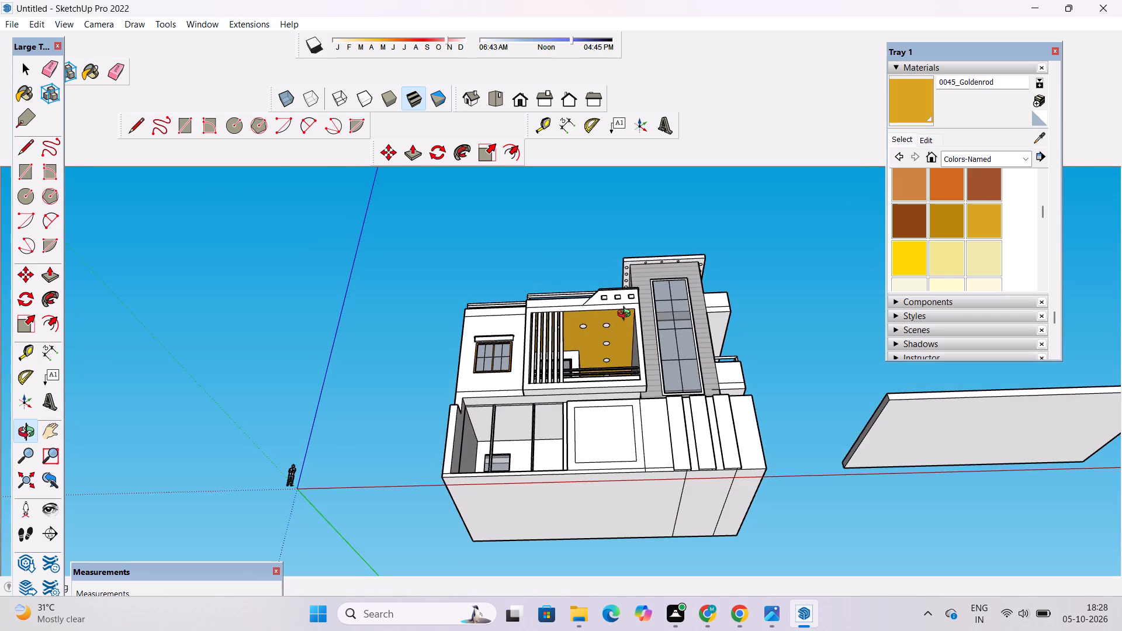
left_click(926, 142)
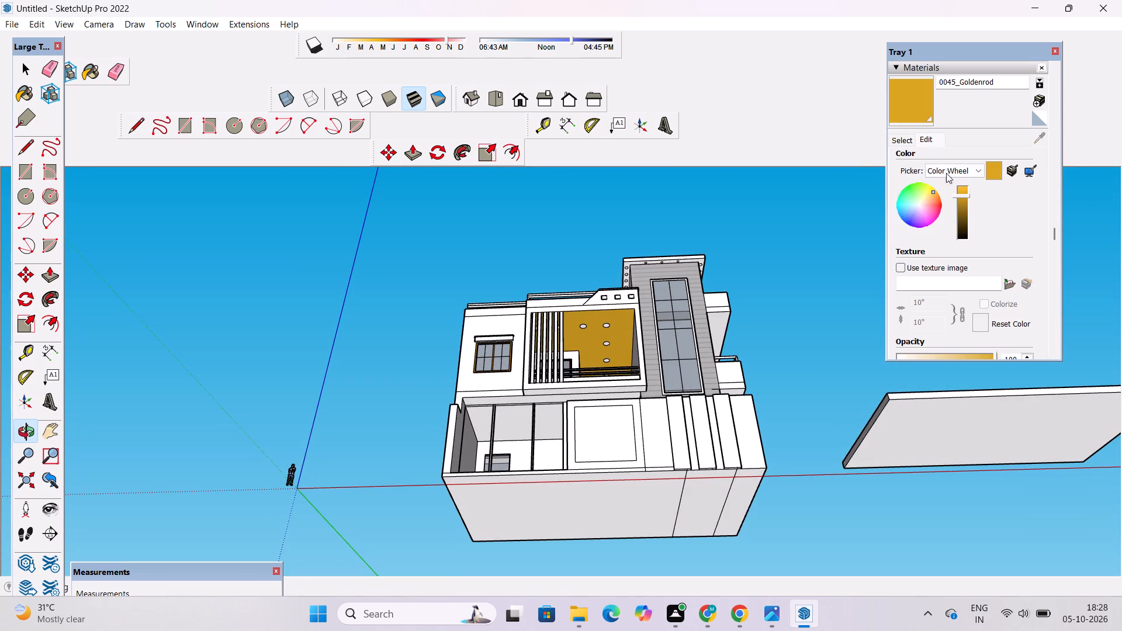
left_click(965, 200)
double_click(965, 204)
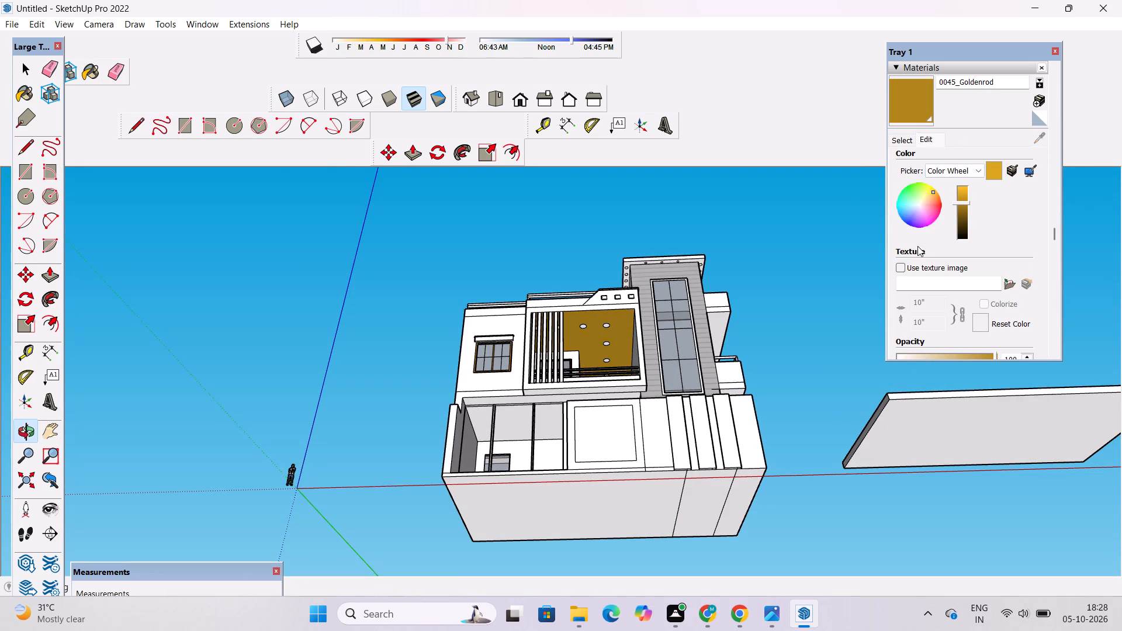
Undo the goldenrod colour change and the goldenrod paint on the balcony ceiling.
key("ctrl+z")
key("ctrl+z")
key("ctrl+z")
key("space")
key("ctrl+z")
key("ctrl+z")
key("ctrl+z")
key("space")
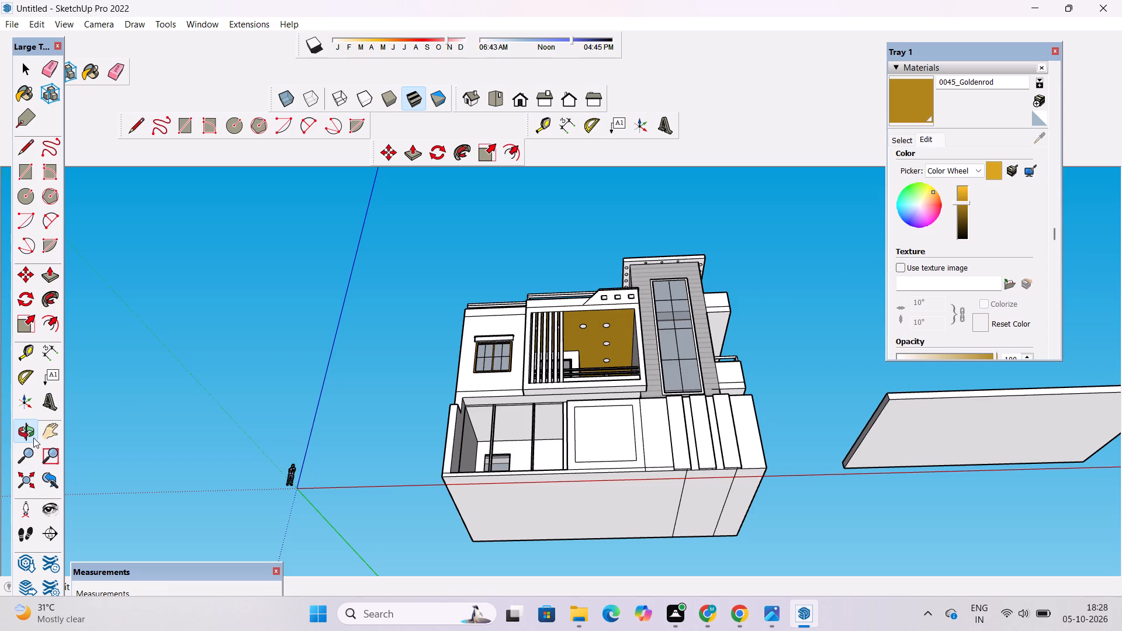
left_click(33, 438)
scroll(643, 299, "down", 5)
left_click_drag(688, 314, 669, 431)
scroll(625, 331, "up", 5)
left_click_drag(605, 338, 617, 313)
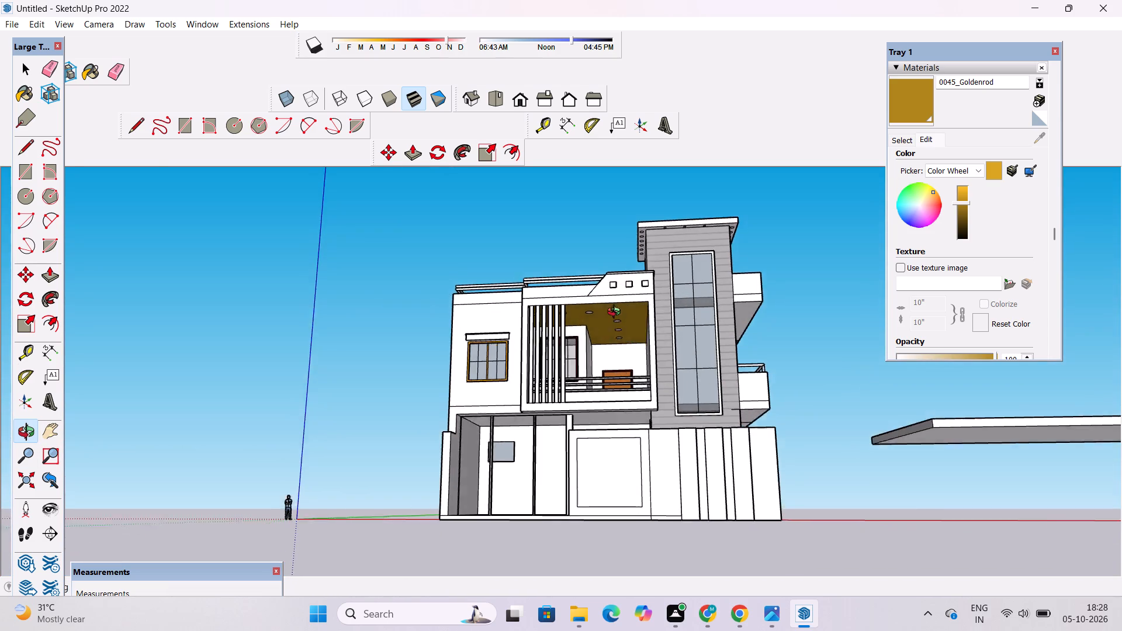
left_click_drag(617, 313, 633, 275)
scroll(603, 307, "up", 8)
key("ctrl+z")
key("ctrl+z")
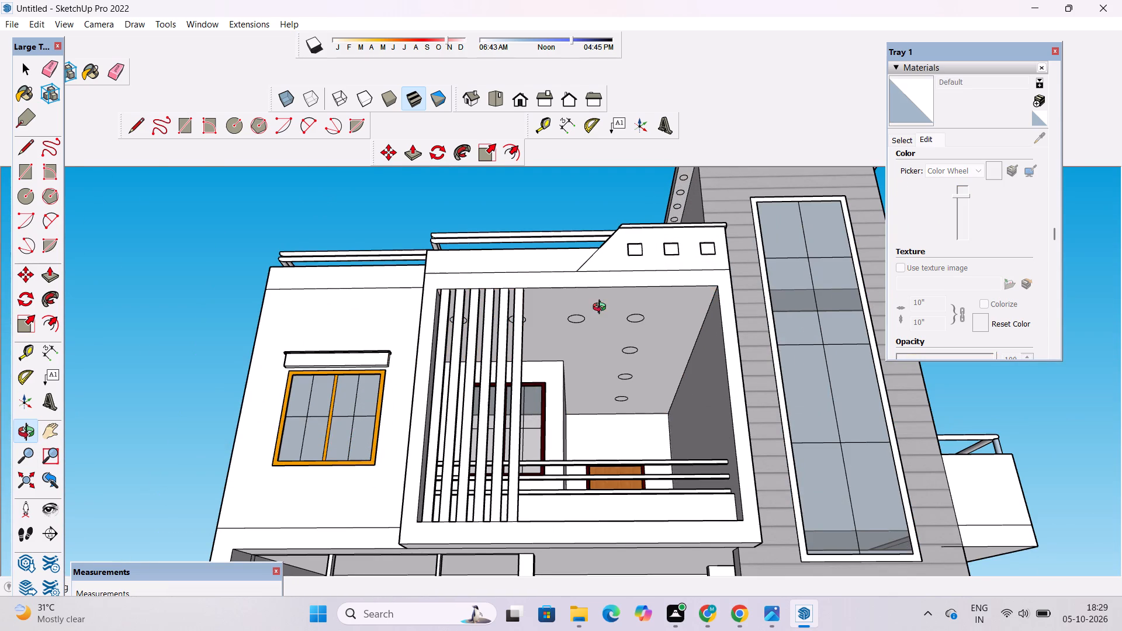
Paint the upper balcony's ceiling with 0040_Peru from the Colors-Named materials.
key("space")
left_click(908, 141)
left_click(904, 190)
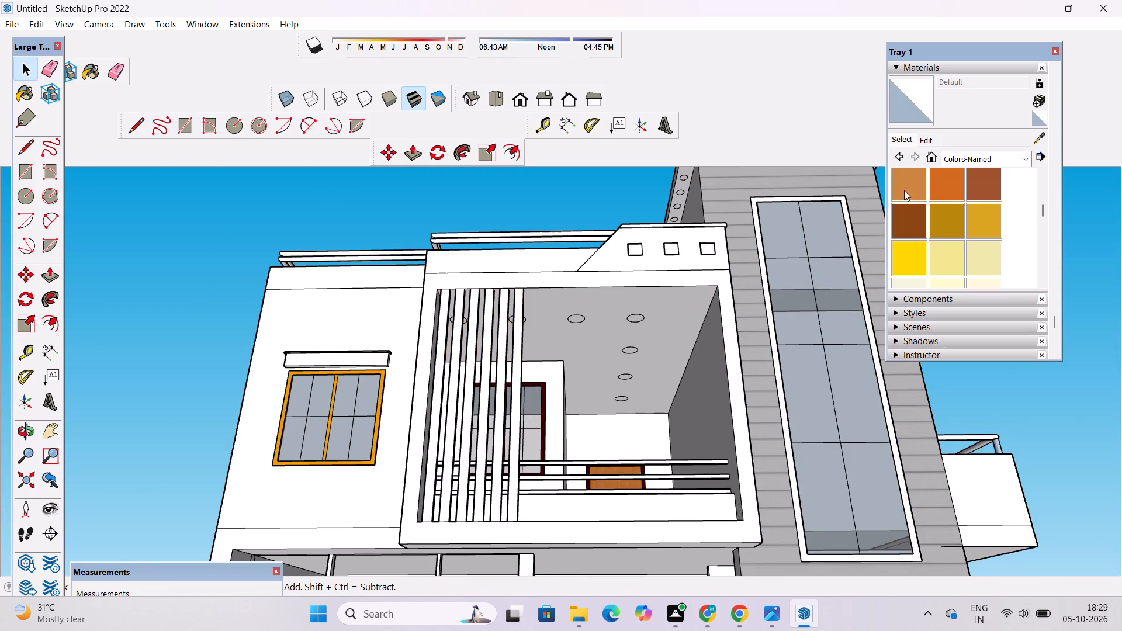
left_click(664, 300)
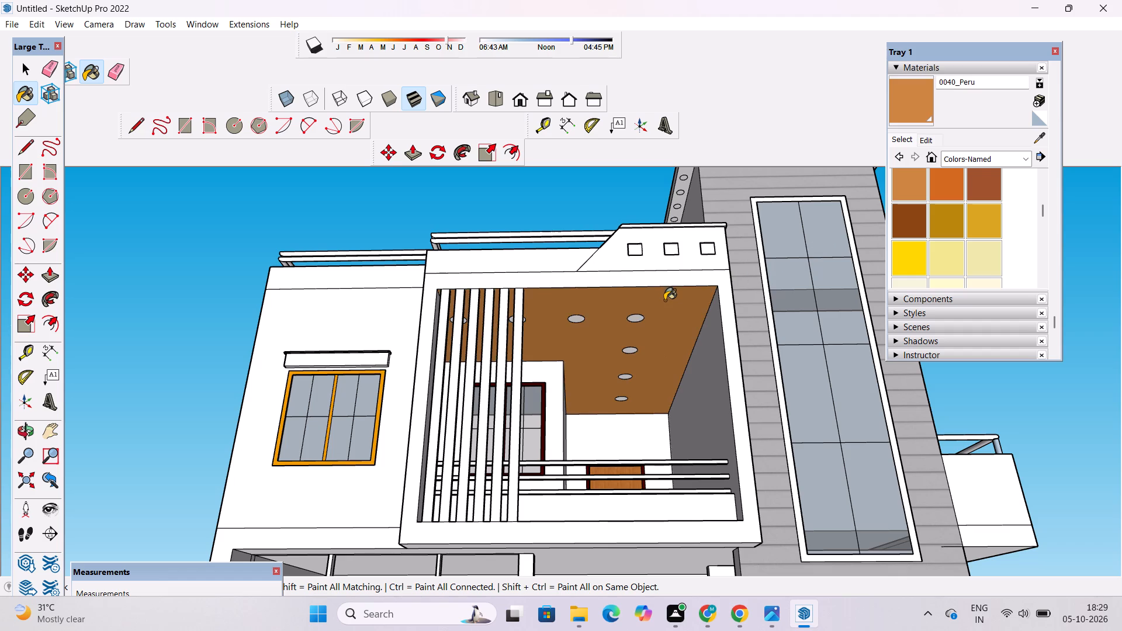
Darken the 0040_Peru material's colour slightly.
scroll(693, 318, "down", 1)
left_click(921, 140)
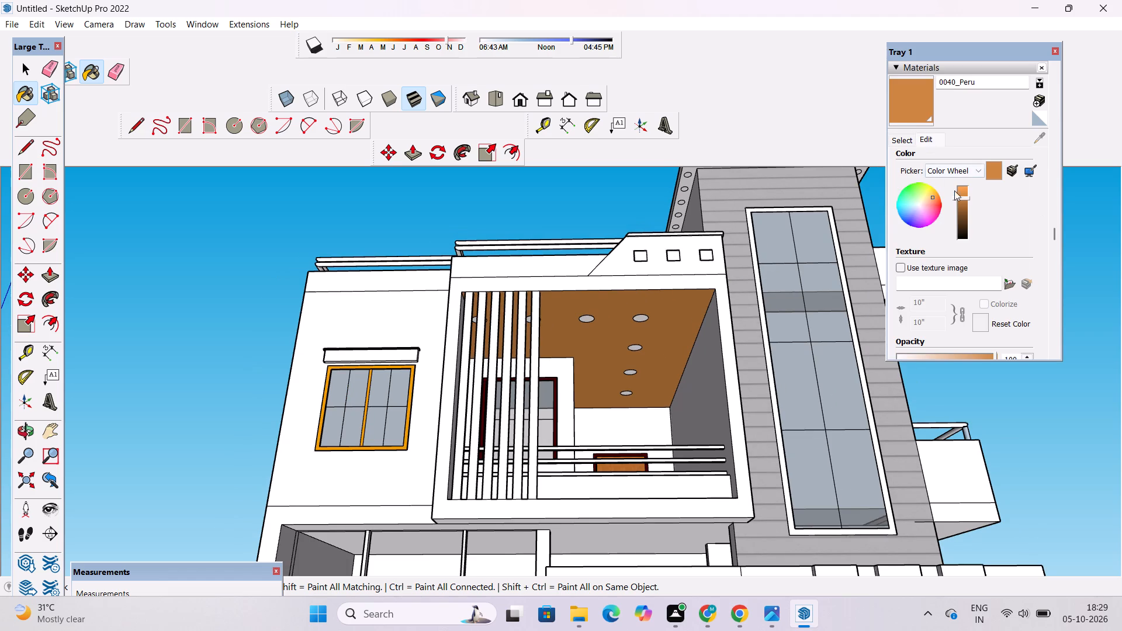
left_click(967, 201)
Paint the underside of the tower's roof overhang with the darkened 0040_Peru material.
scroll(584, 396, "down", 3)
scroll(663, 225, "up", 9)
left_click(658, 240)
scroll(610, 249, "down", 2)
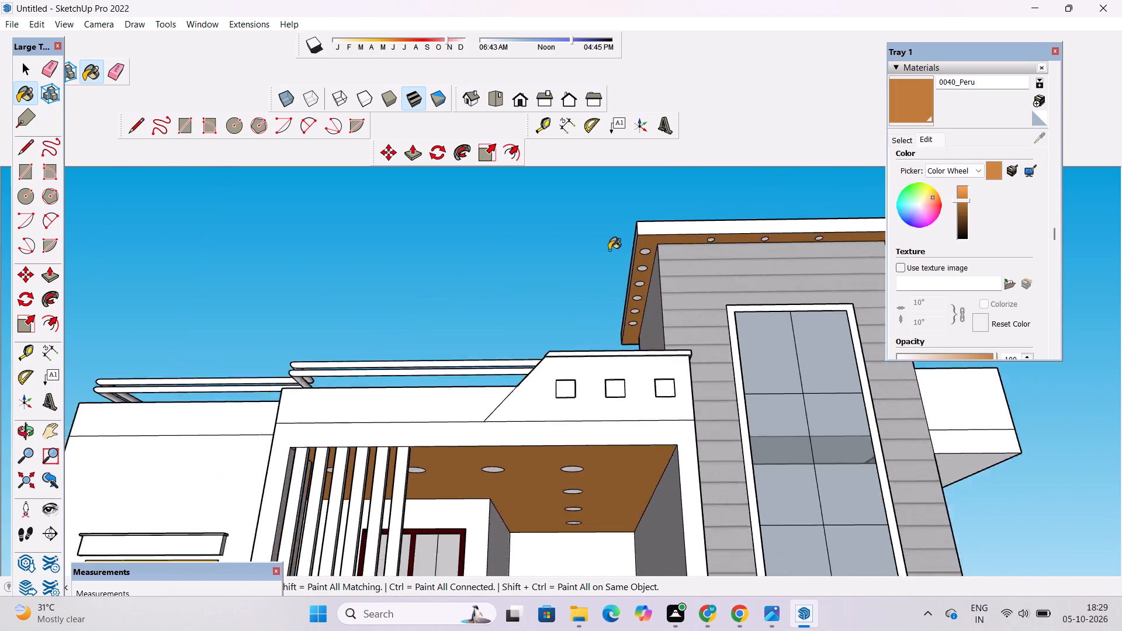
scroll(609, 250, "down", 7)
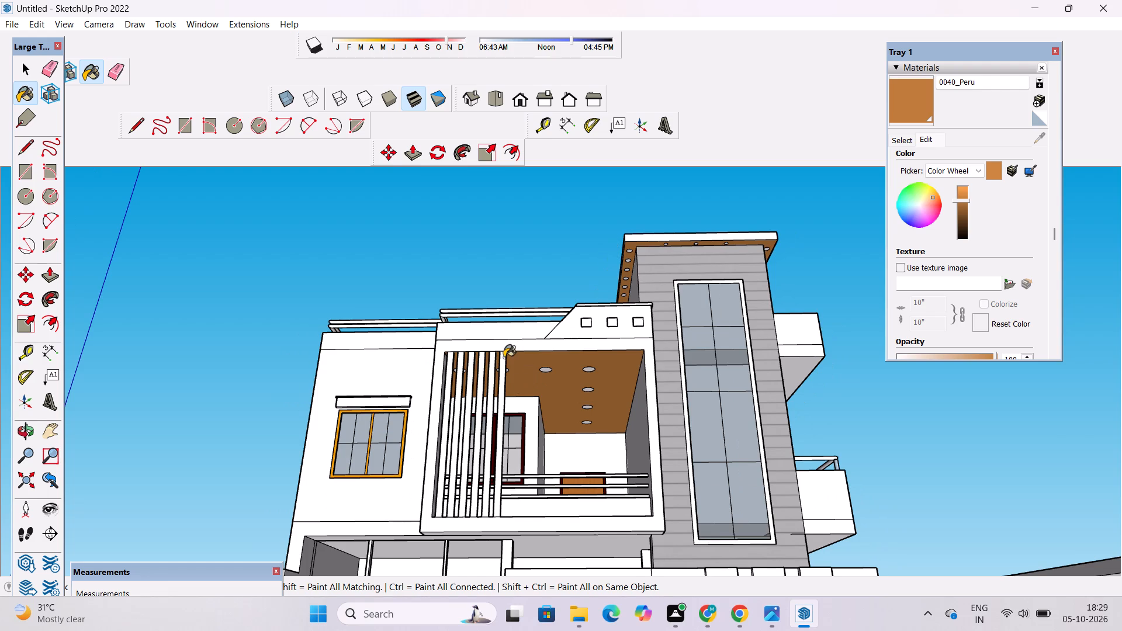
Paint the front faces of the balcony's six vertical slats with 0040_Peru.
key("o")
left_click_drag(530, 337, 542, 472)
left_click_drag(509, 465, 575, 324, "shift")
scroll(581, 313, "up", 5)
left_click_drag(581, 323, 580, 337)
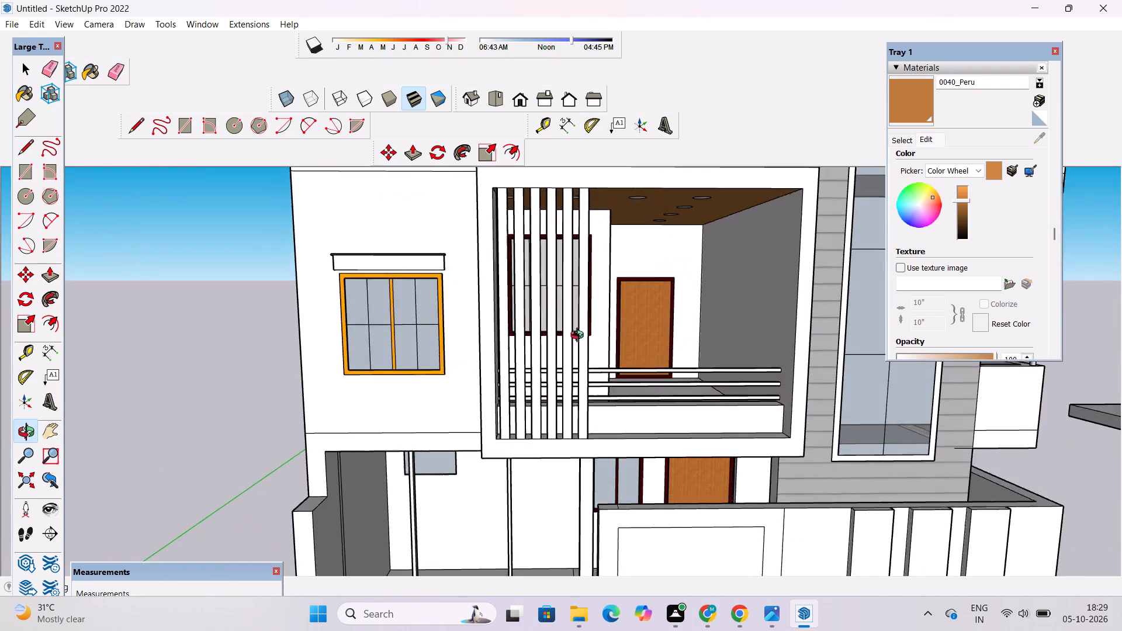
left_click_drag(580, 337, 563, 380)
left_click(906, 102)
scroll(601, 314, "up", 5)
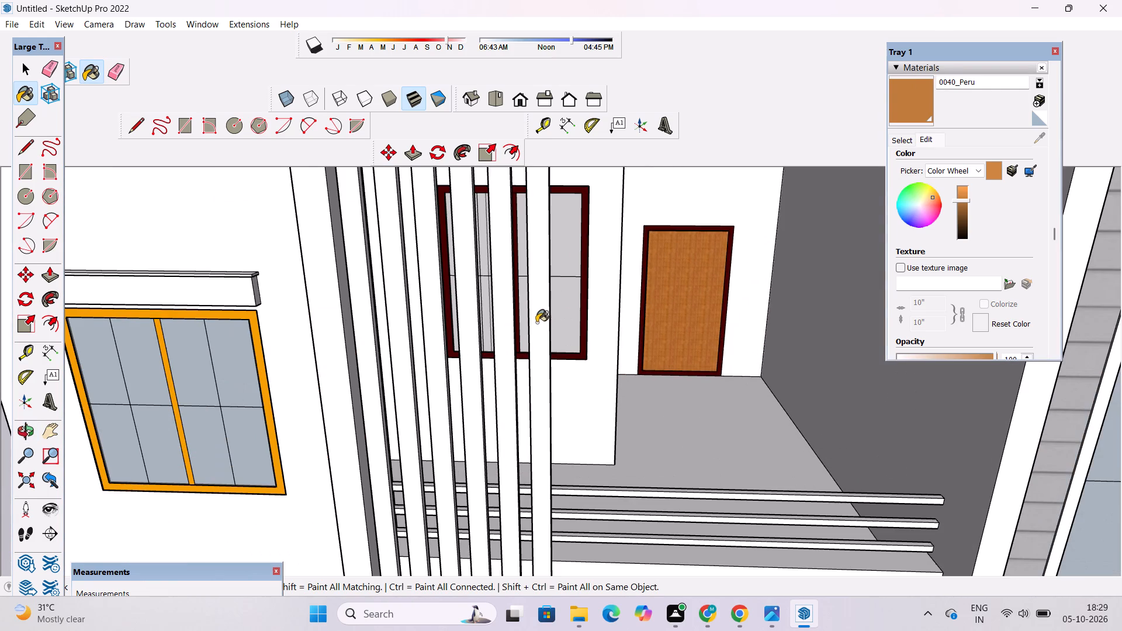
left_click(535, 320)
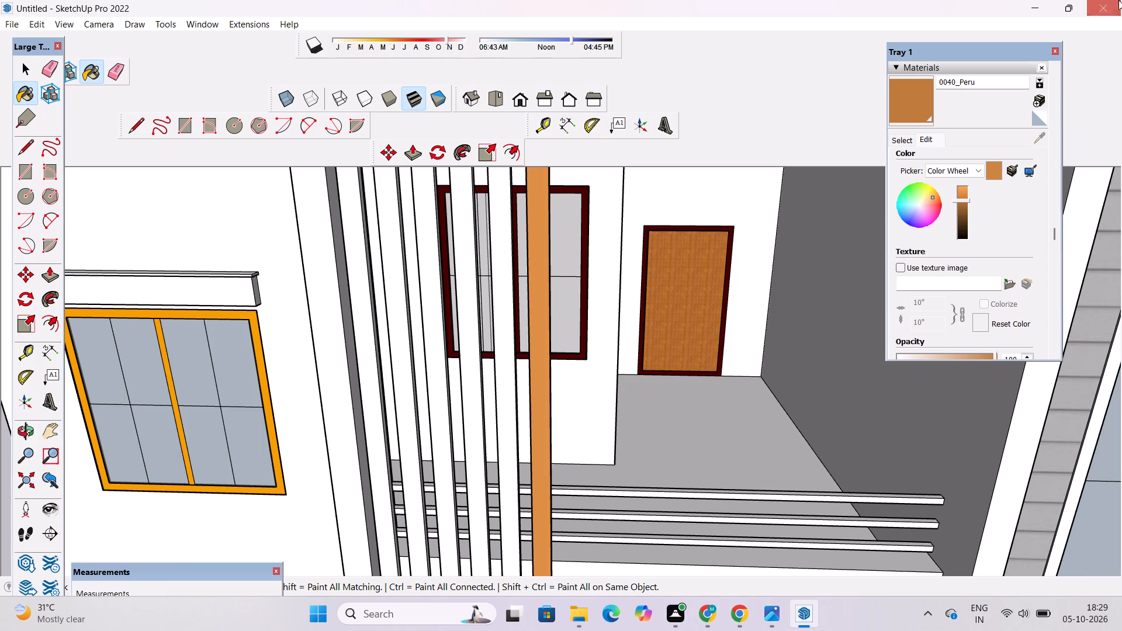
left_click(503, 317)
left_click(463, 308)
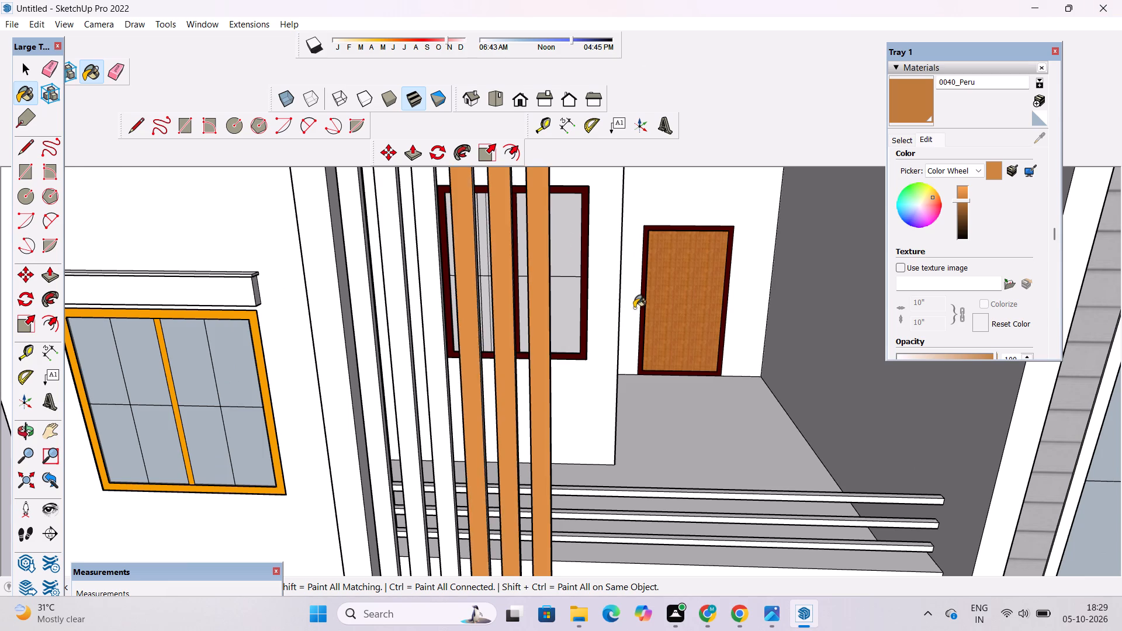
scroll(638, 308, "down", 5)
scroll(544, 289, "up", 8)
left_click(514, 295)
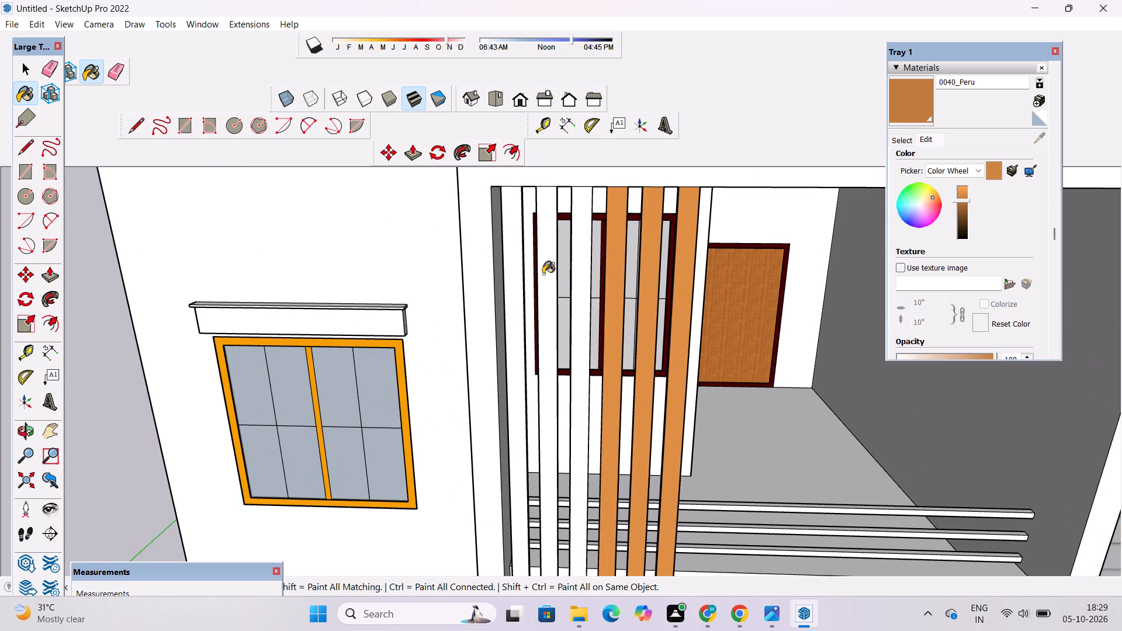
left_click(545, 273)
left_click(577, 261)
Paint the left side faces of the balcony's six vertical slats with 0040_Peru.
key("o")
scroll(603, 311, "up", 2)
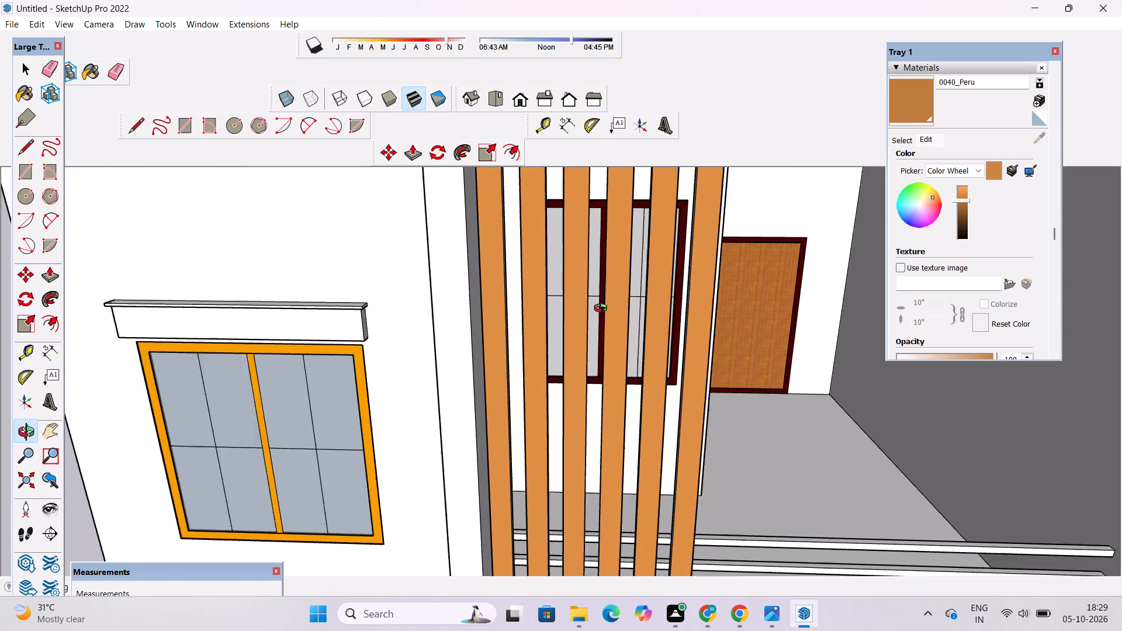
scroll(603, 310, "up", 1)
left_click_drag(526, 314, 668, 299)
left_click(919, 104)
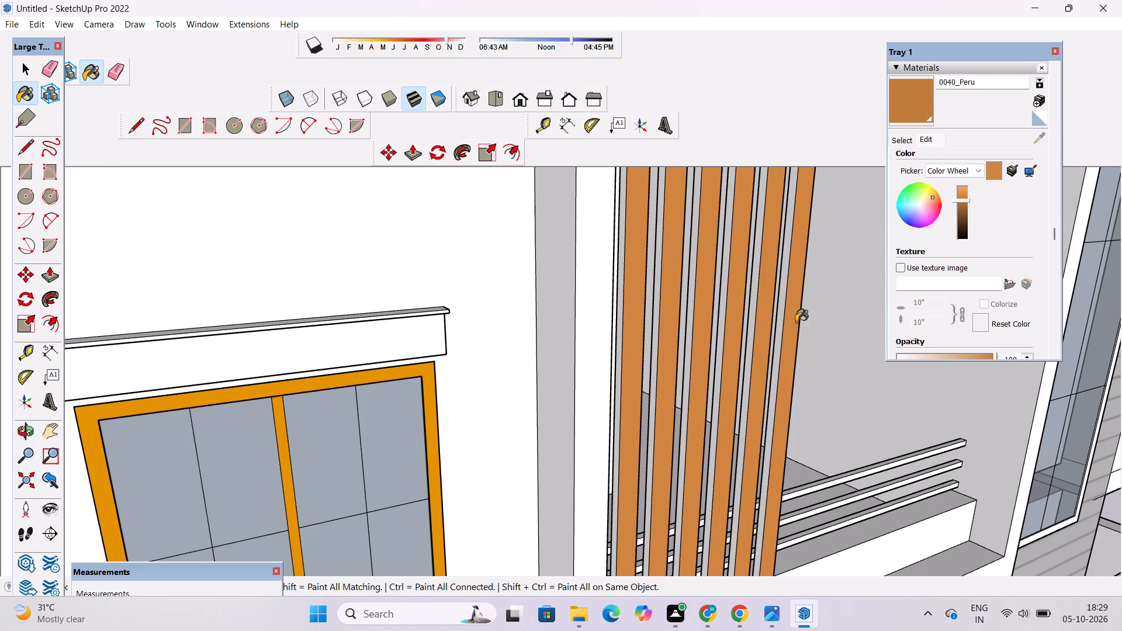
scroll(771, 407, "up", 4)
left_click(780, 368)
left_click(737, 351)
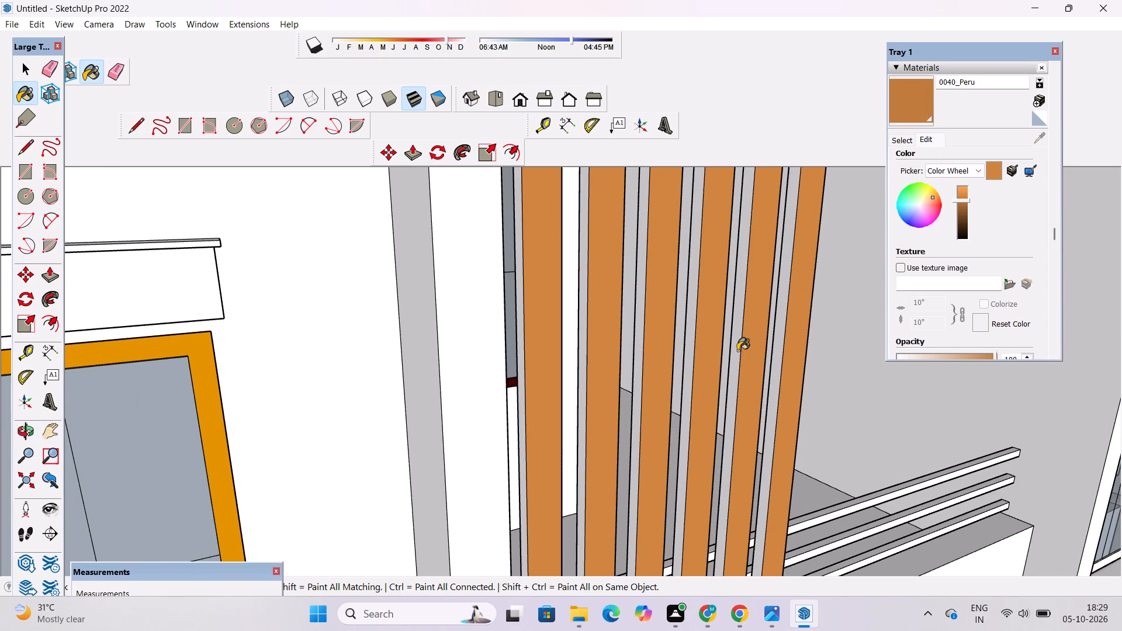
left_click(693, 343)
left_click(640, 337)
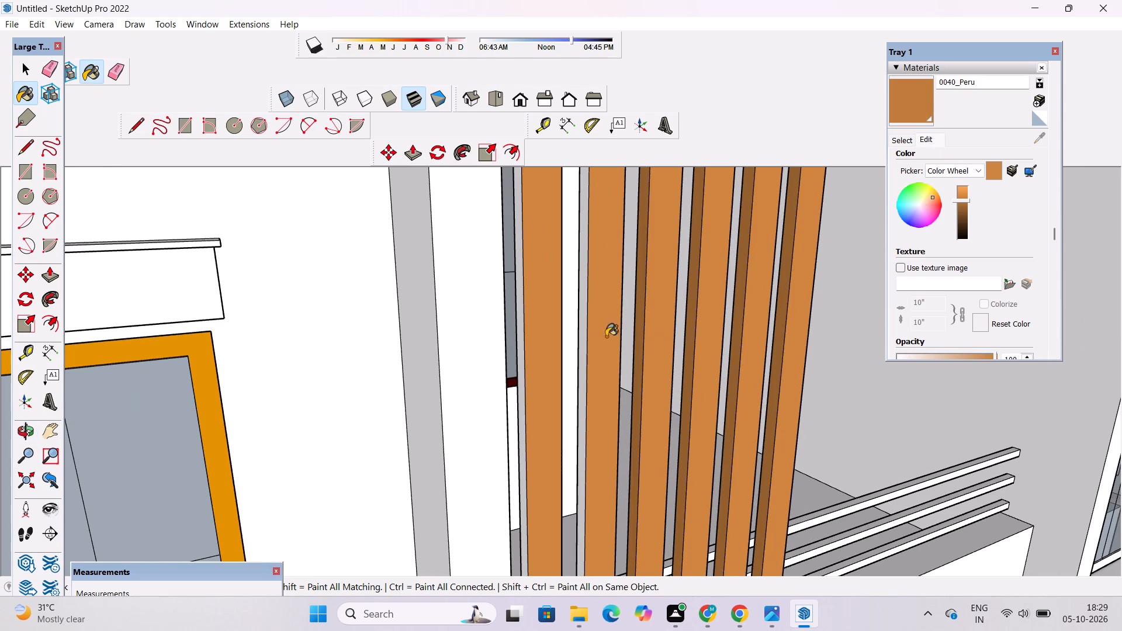
left_click(583, 329)
left_click(520, 321)
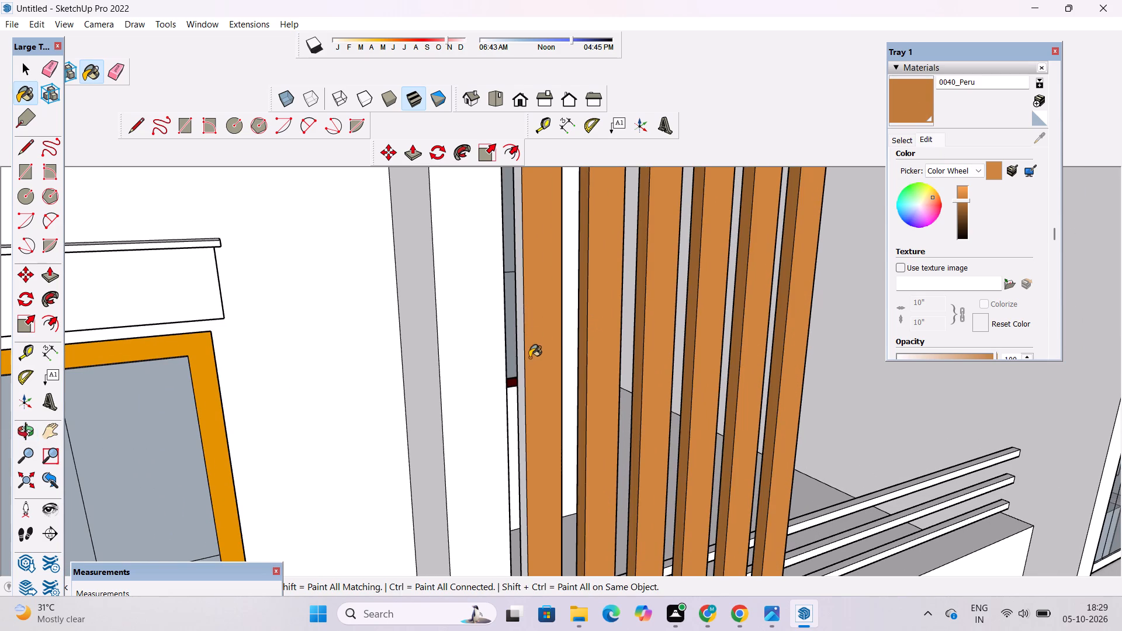
Paint the right side faces of the balcony's six vertical slats with 0040_Peru.
key("o")
left_click_drag(693, 377, 465, 339)
scroll(450, 339, "down", 4)
left_click_drag(604, 407, 561, 419)
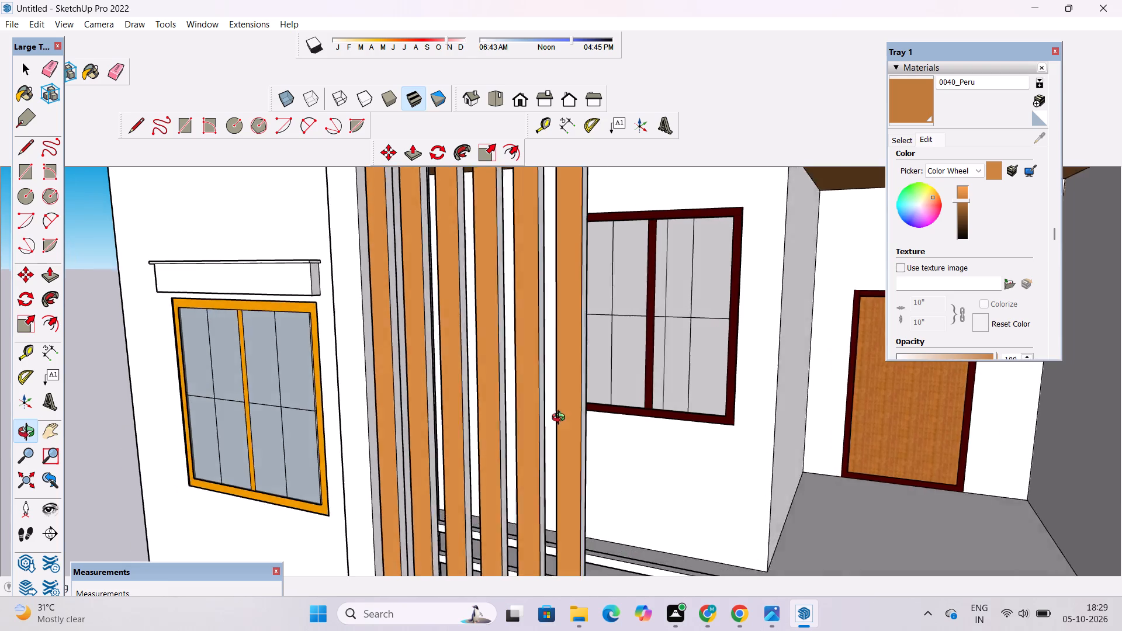
left_click_drag(561, 419, 546, 420)
left_click_drag(517, 430, 548, 372, "shift")
left_click_drag(538, 410, 525, 431)
scroll(522, 428, "down", 5)
left_click_drag(504, 465, 576, 351, "shift")
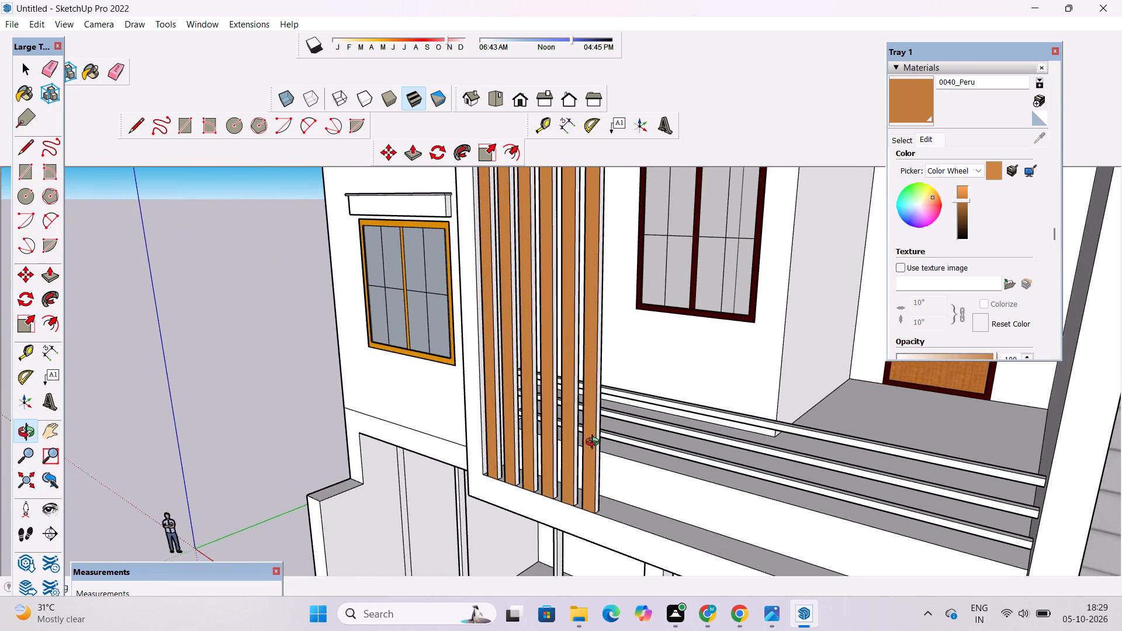
scroll(595, 443, "up", 4)
left_click(913, 103)
scroll(563, 541, "up", 6)
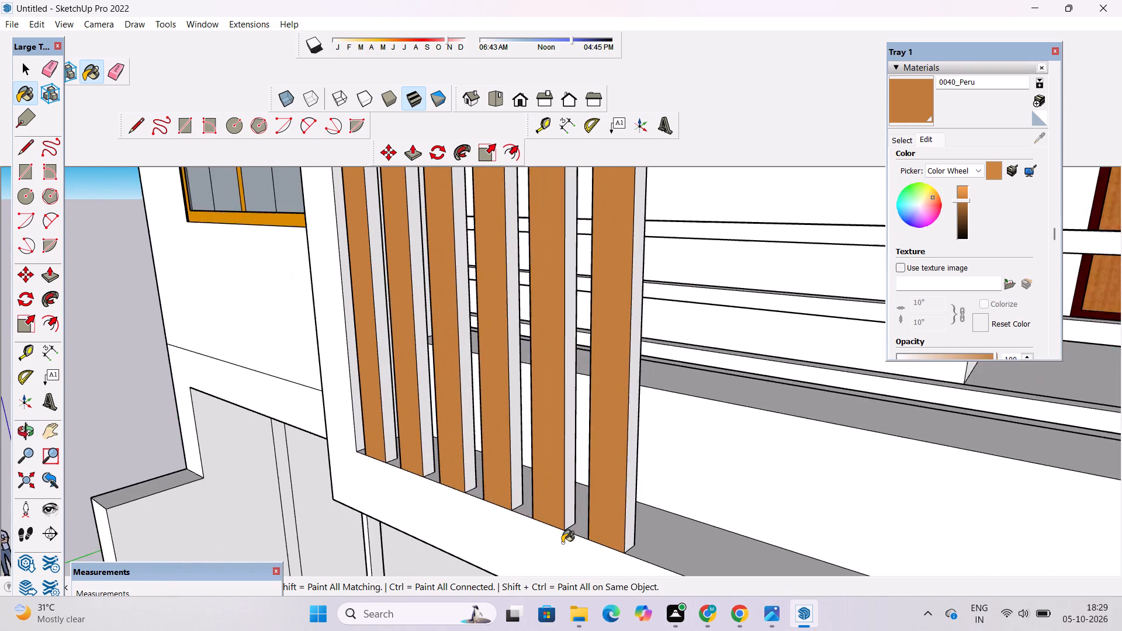
scroll(562, 543, "up", 5)
left_click(677, 483)
left_click(572, 430)
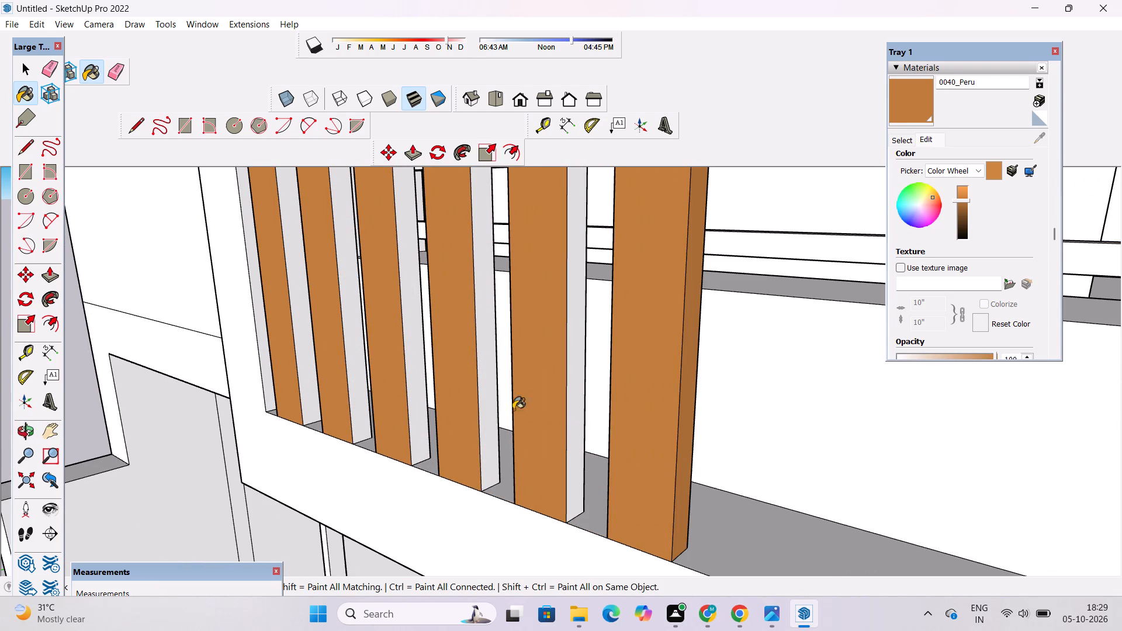
left_click(487, 378)
left_click(415, 376)
scroll(819, 504, "down", 5)
scroll(437, 391, "up", 4)
left_click(458, 390)
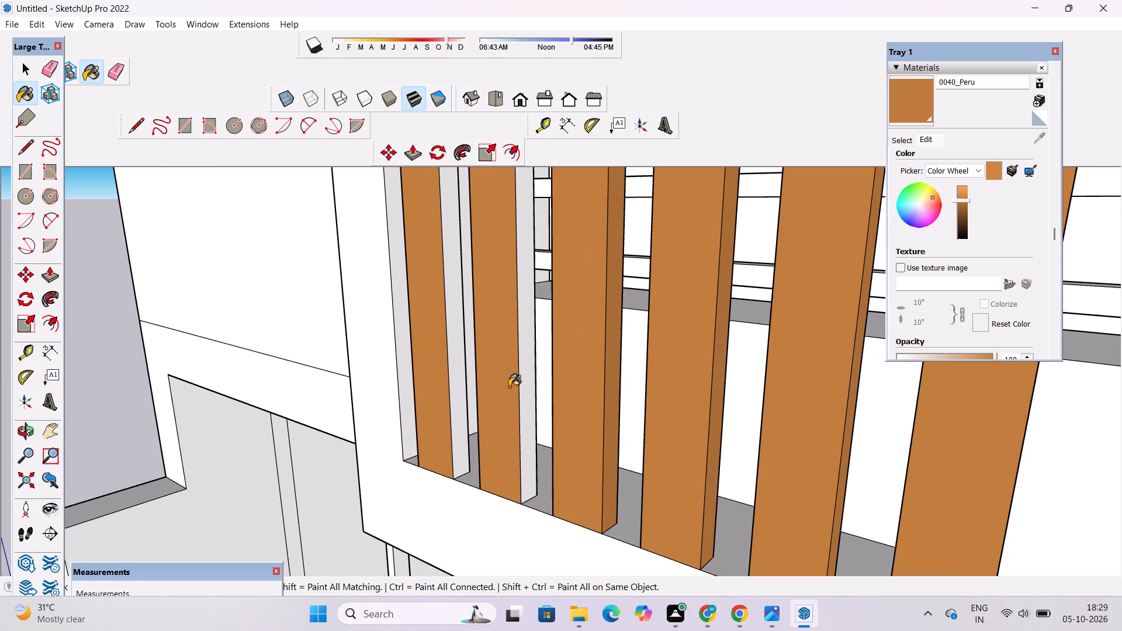
left_click(526, 378)
key("o")
scroll(525, 391, "down", 4)
left_click_drag(889, 429, 865, 433)
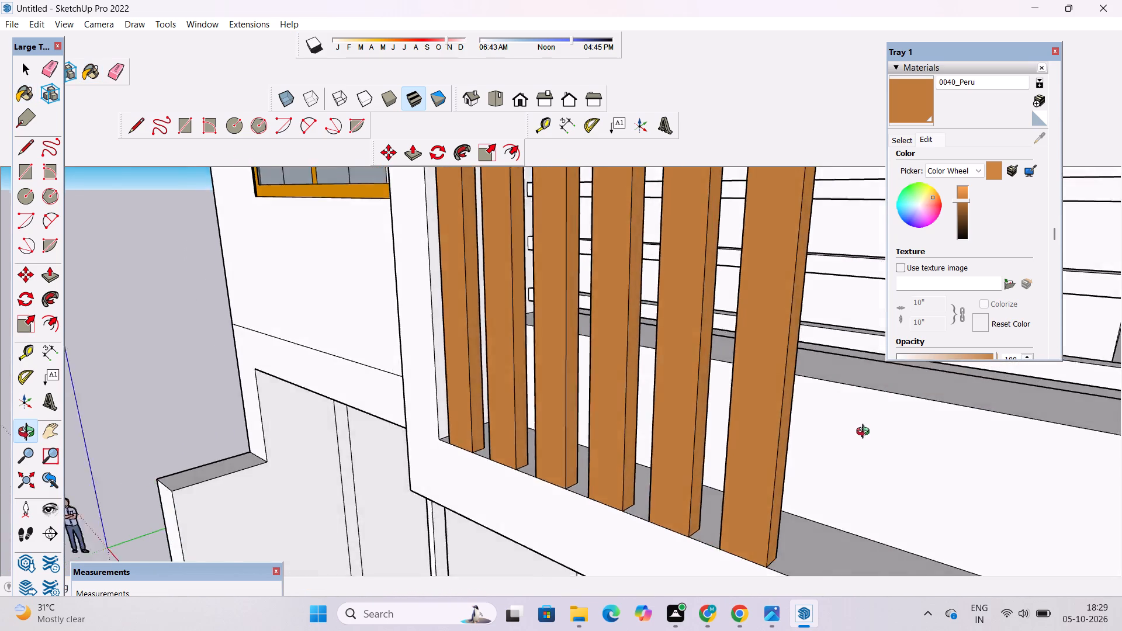
Paint the back faces of the balcony's six vertical slats with 0040_Peru.
left_click_drag(865, 433, 782, 443)
left_click_drag(760, 455, 804, 346, "shift")
scroll(799, 348, "down", 6)
left_click_drag(836, 422, 734, 450)
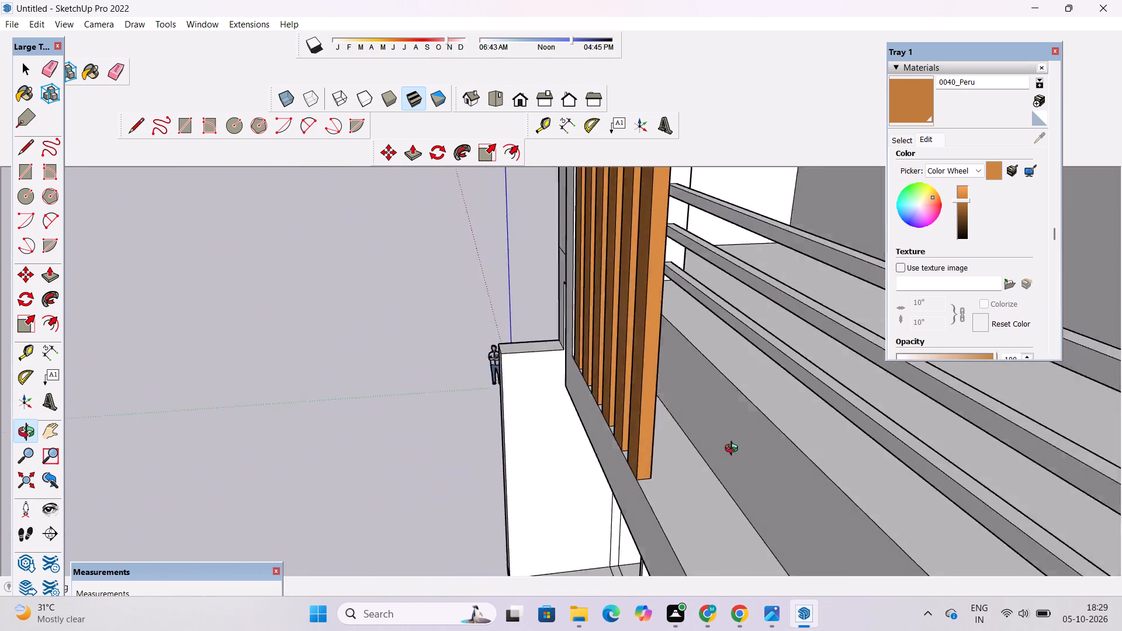
left_click_drag(734, 450, 669, 477)
scroll(606, 362, "up", 4)
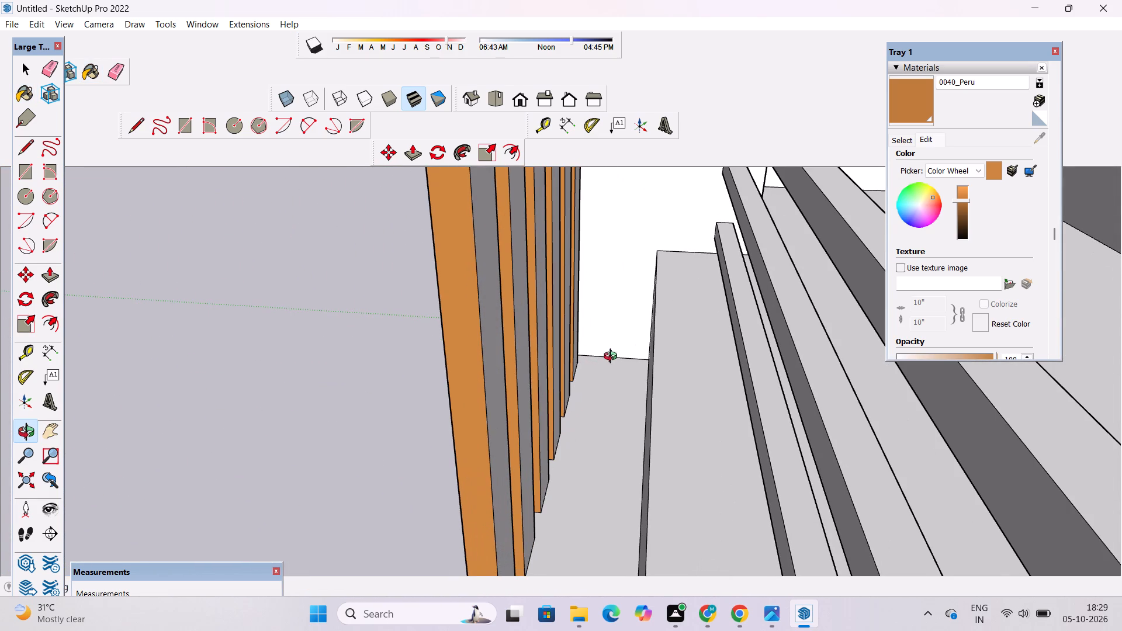
left_click(922, 100)
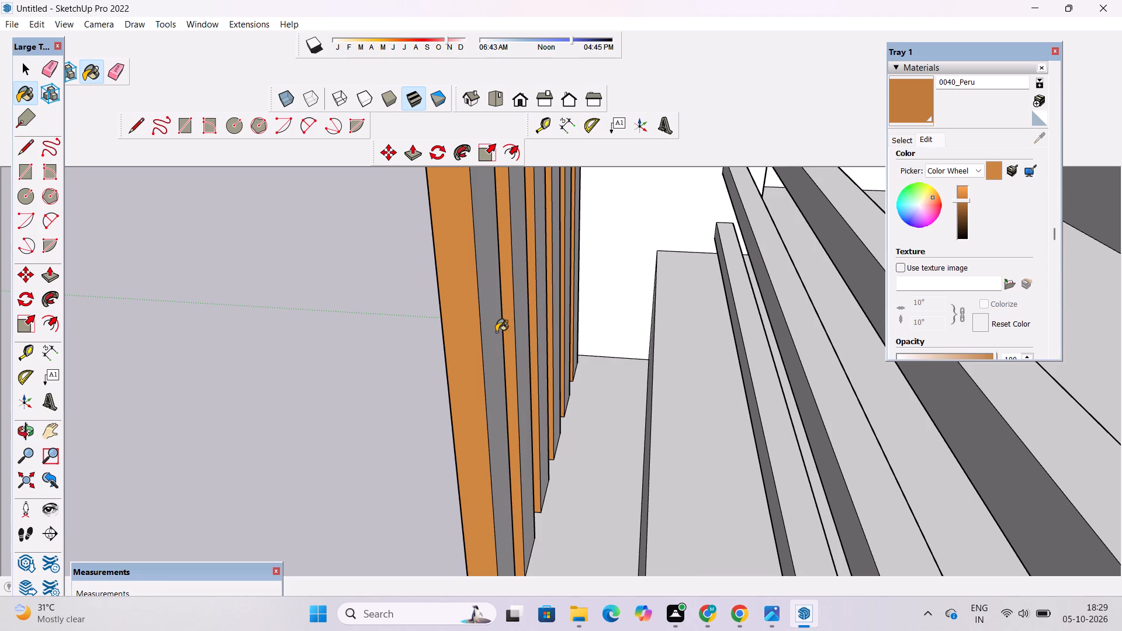
left_click(496, 332)
left_click(515, 305)
left_click(539, 286)
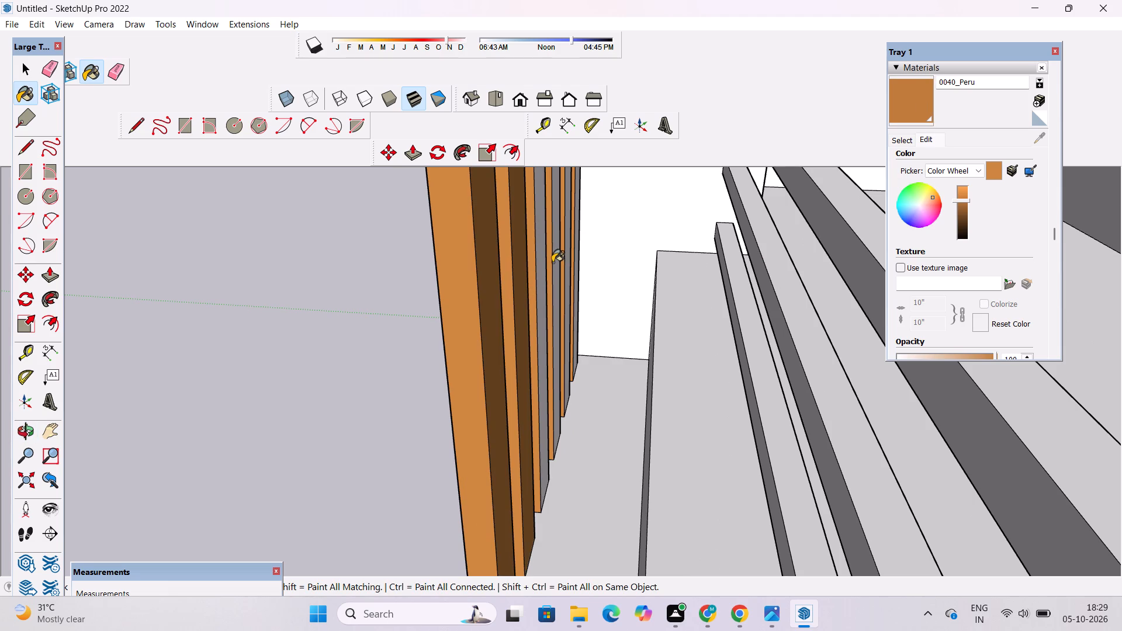
left_click(555, 255)
scroll(585, 237, "up", 5)
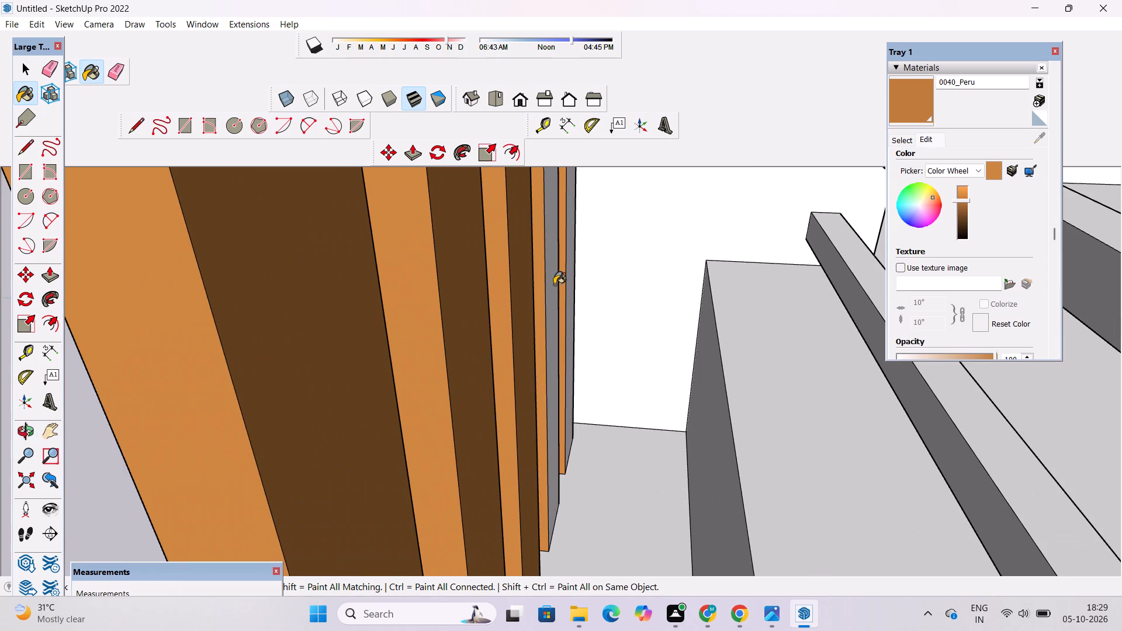
left_click(550, 286)
left_click(571, 265)
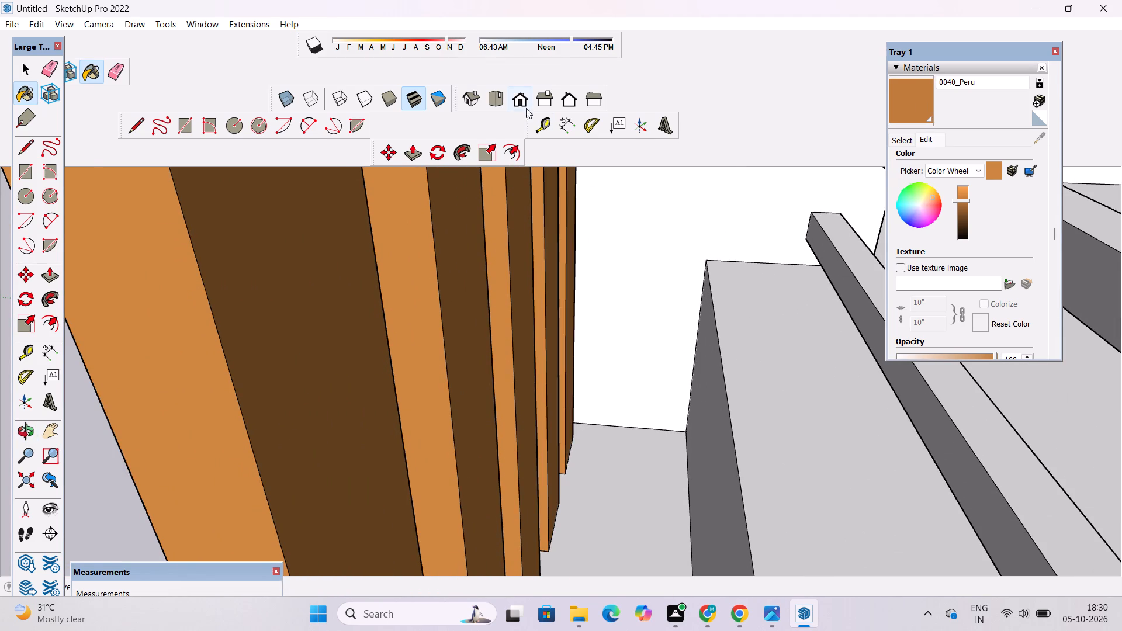
Paint the slanted parapet panel with three square openings above the balcony with 0040_Peru.
left_click(519, 106)
scroll(591, 376, "down", 11)
key("o")
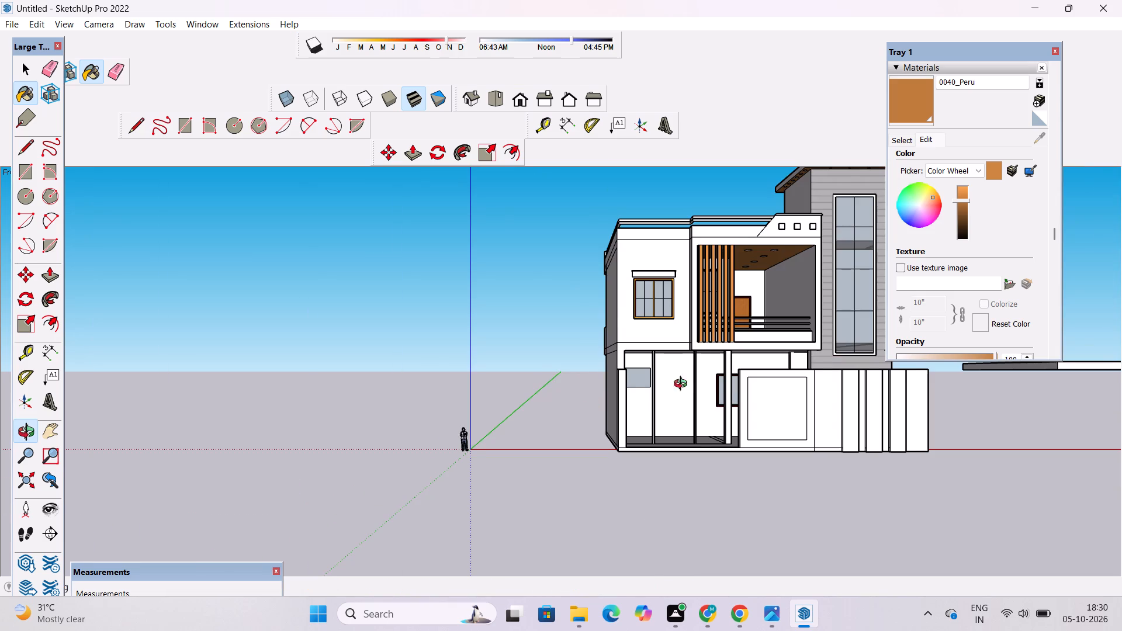
scroll(704, 376, "up", 2)
left_click_drag(709, 376, 646, 412, "shift")
scroll(646, 415, "down", 4)
left_click_drag(707, 400, 658, 480)
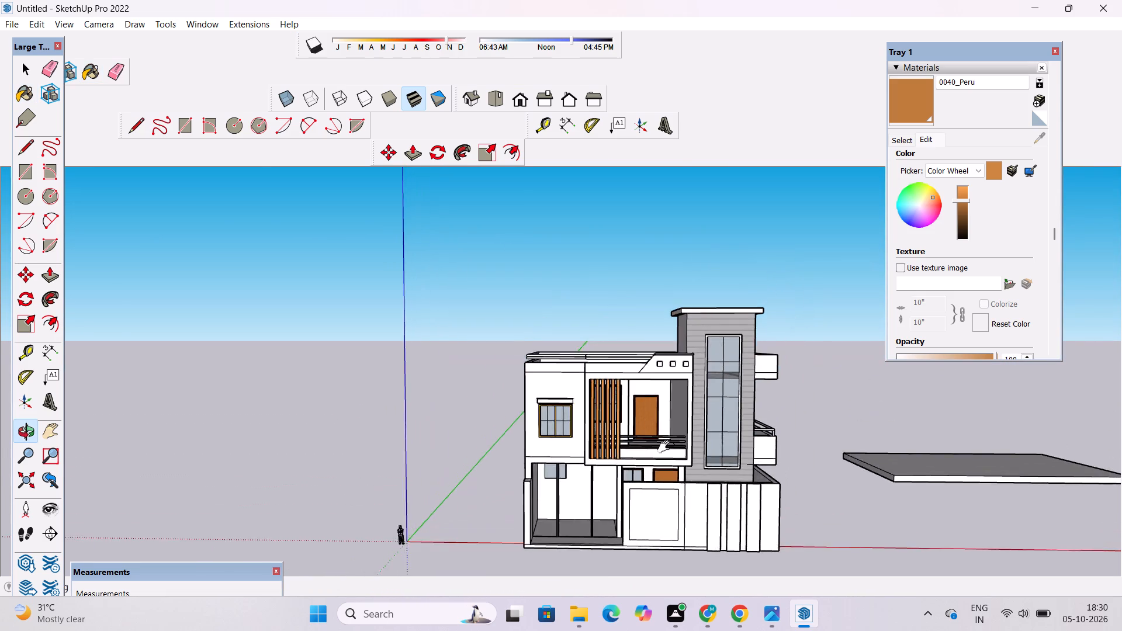
scroll(691, 378, "up", 8)
left_click_drag(691, 378, 673, 402, "shift")
scroll(671, 405, "up", 3)
left_click_drag(670, 403, 650, 432, "shift")
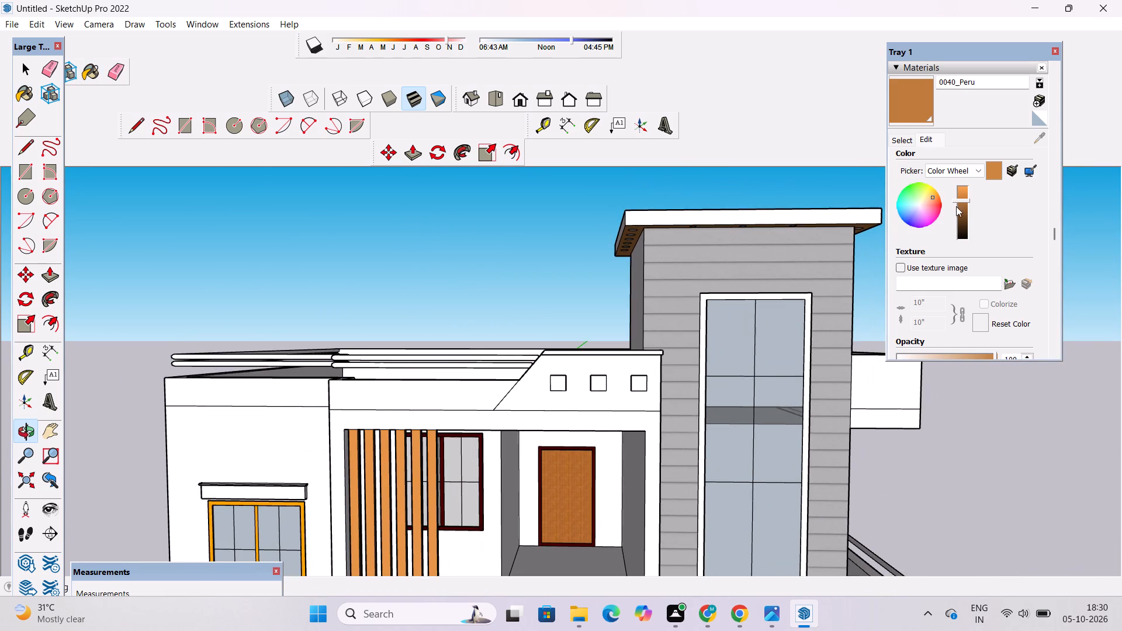
left_click(916, 110)
left_click(615, 393)
scroll(610, 434, "down", 5)
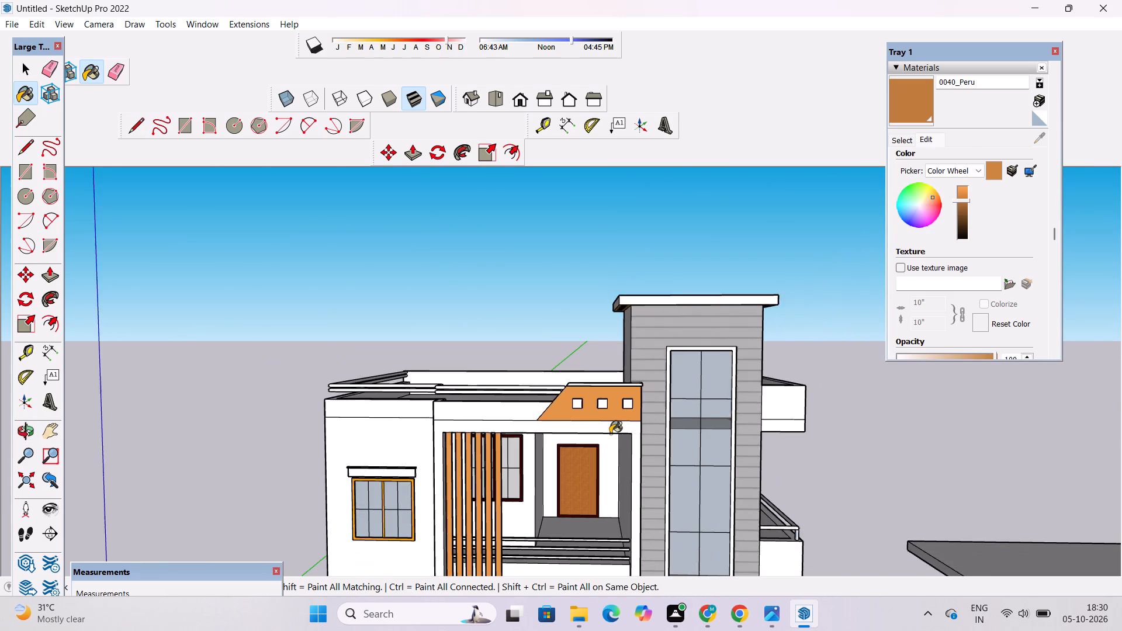
Review the painted front facade around the balcony, parapet panel and tower from several angles.
scroll(600, 465, "down", 5)
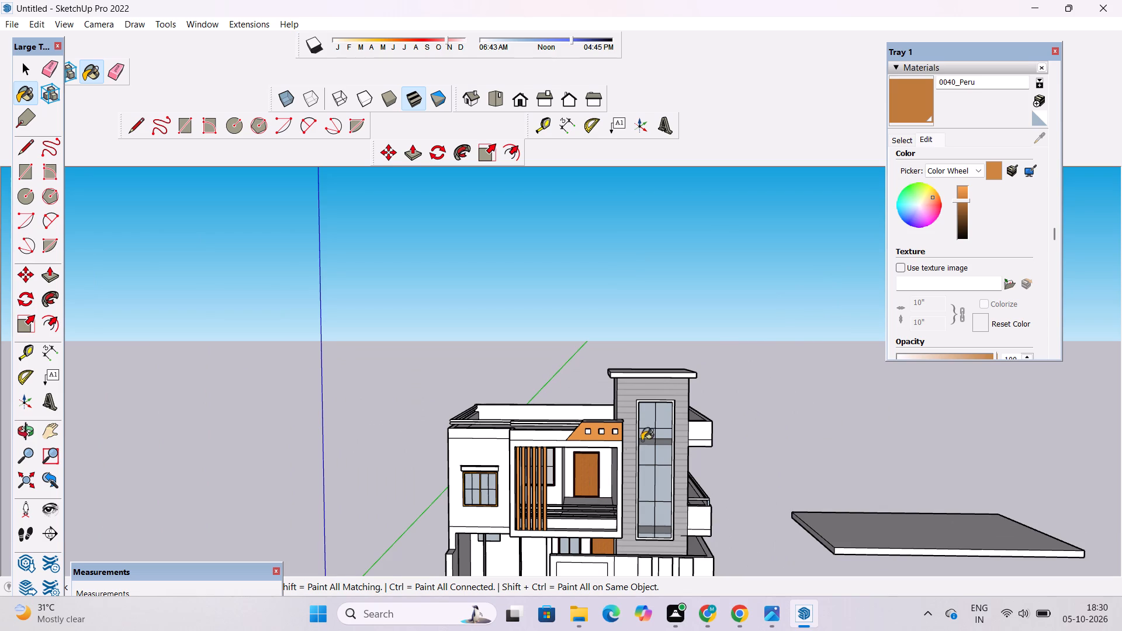
scroll(655, 437, "down", 4)
scroll(609, 482, "up", 5)
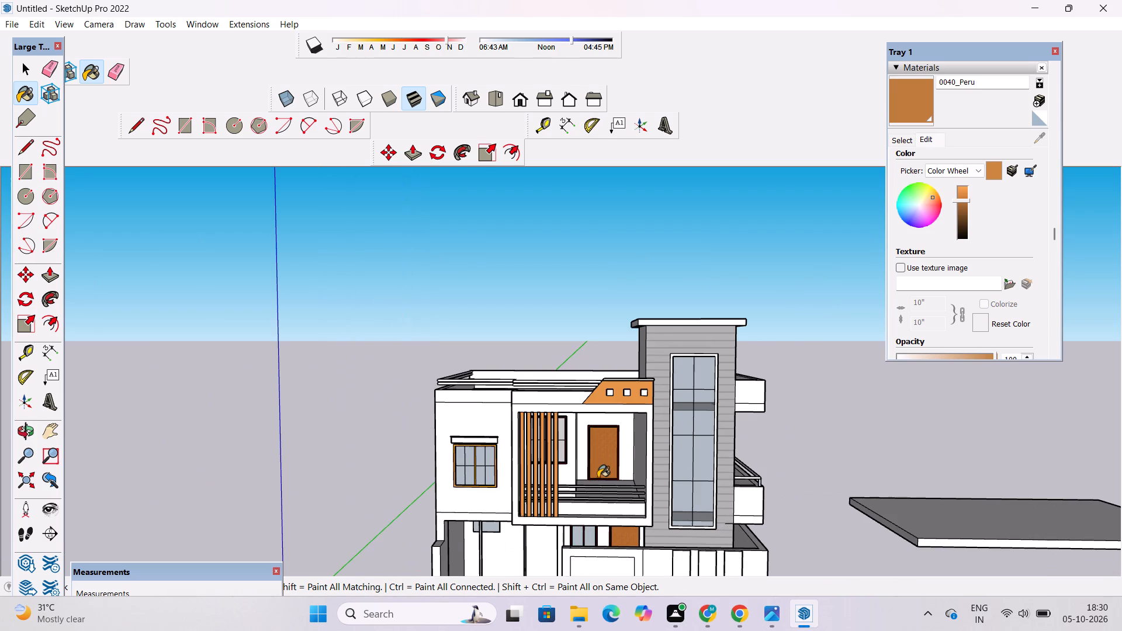
key("o")
scroll(674, 445, "down", 1)
scroll(634, 429, "up", 4)
left_click_drag(626, 446, 721, 324, "shift")
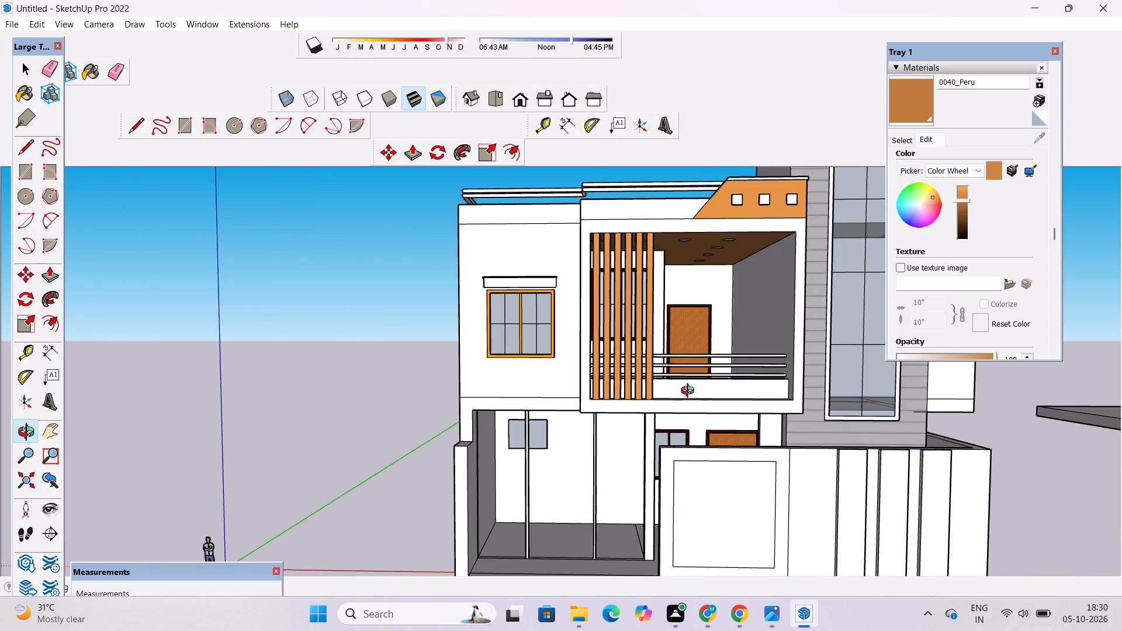
left_click_drag(701, 394, 688, 396)
left_click_drag(706, 379, 665, 405, "shift")
scroll(664, 391, "down", 4)
left_click_drag(662, 396, 656, 418, "shift")
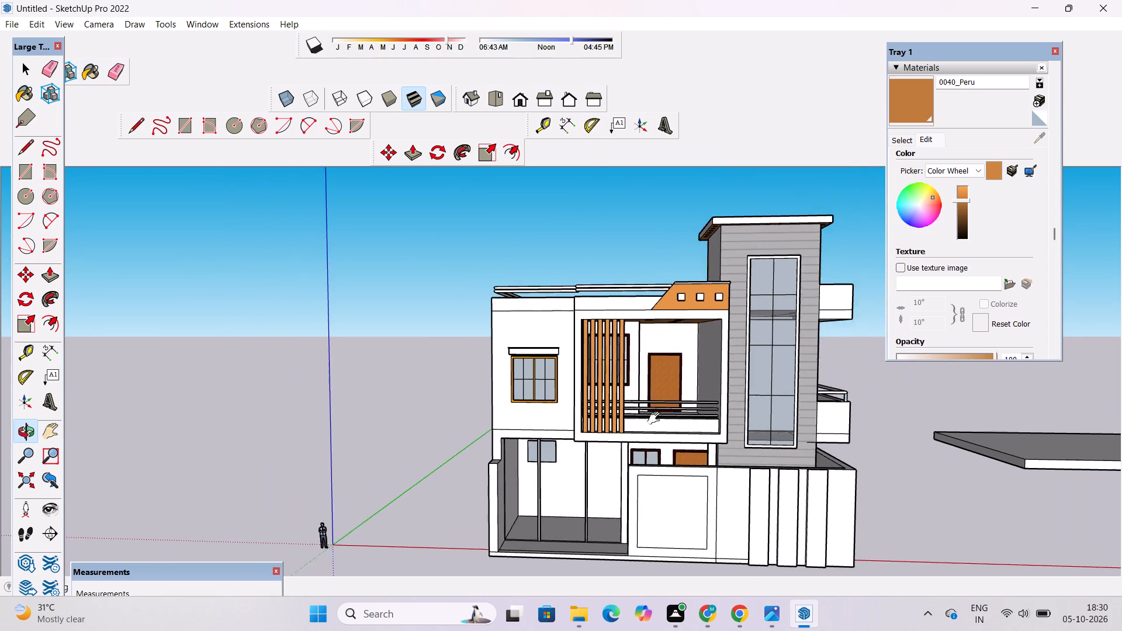
left_click_drag(656, 418, 657, 417, "shift")
scroll(654, 428, "up", 4)
left_click_drag(657, 434, 657, 393, "shift")
left_click_drag(662, 394, 671, 405)
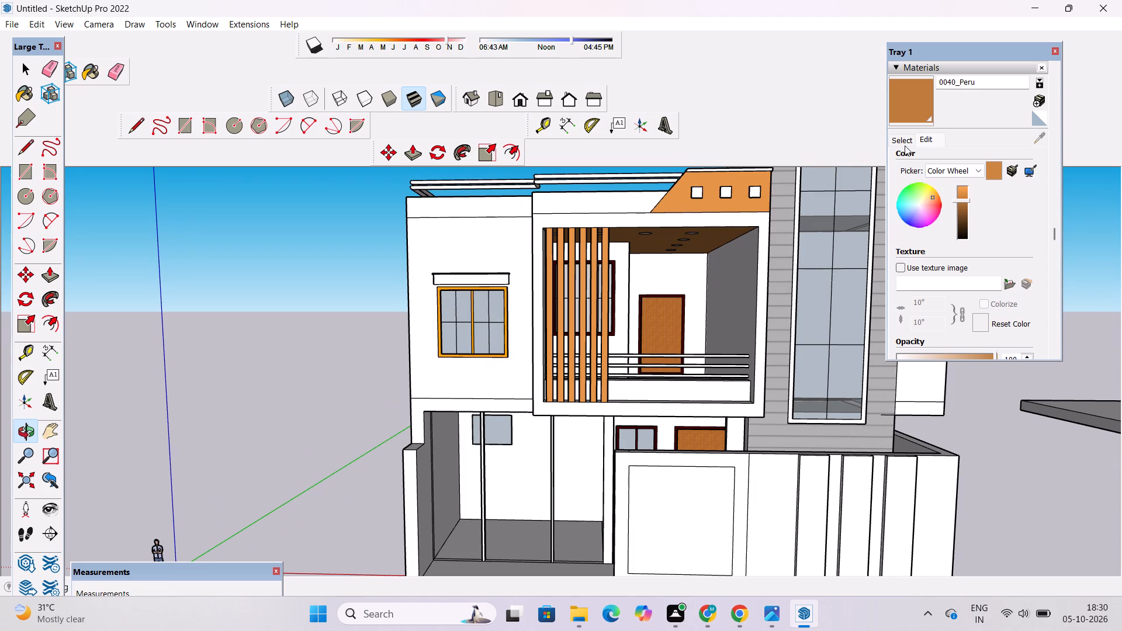
scroll(619, 345, "down", 3)
left_click_drag(633, 352, 596, 389, "shift")
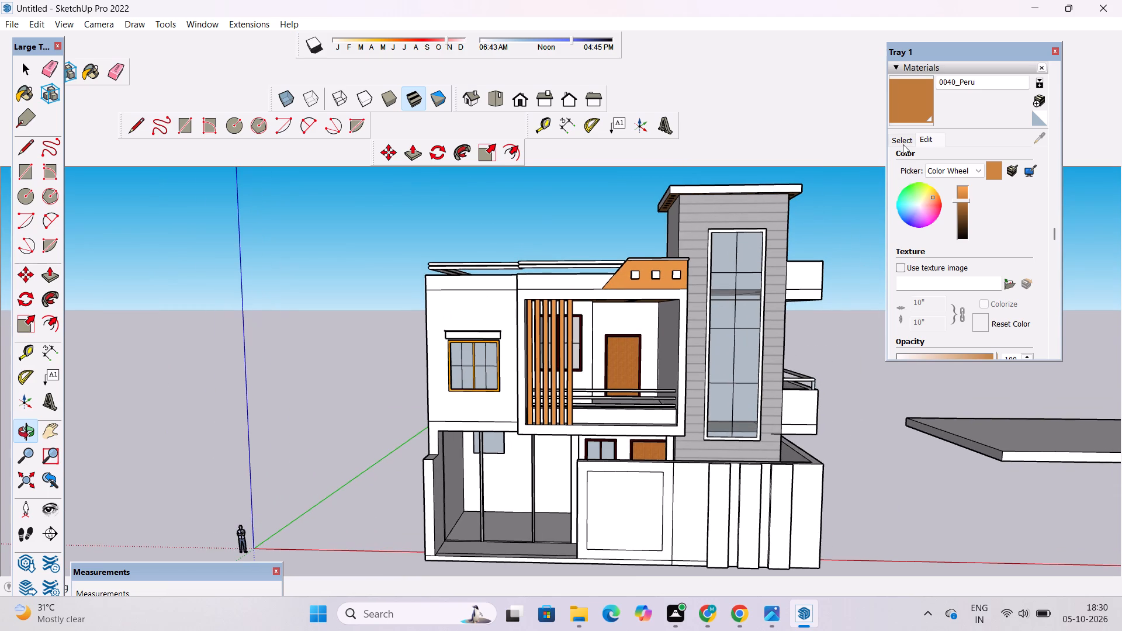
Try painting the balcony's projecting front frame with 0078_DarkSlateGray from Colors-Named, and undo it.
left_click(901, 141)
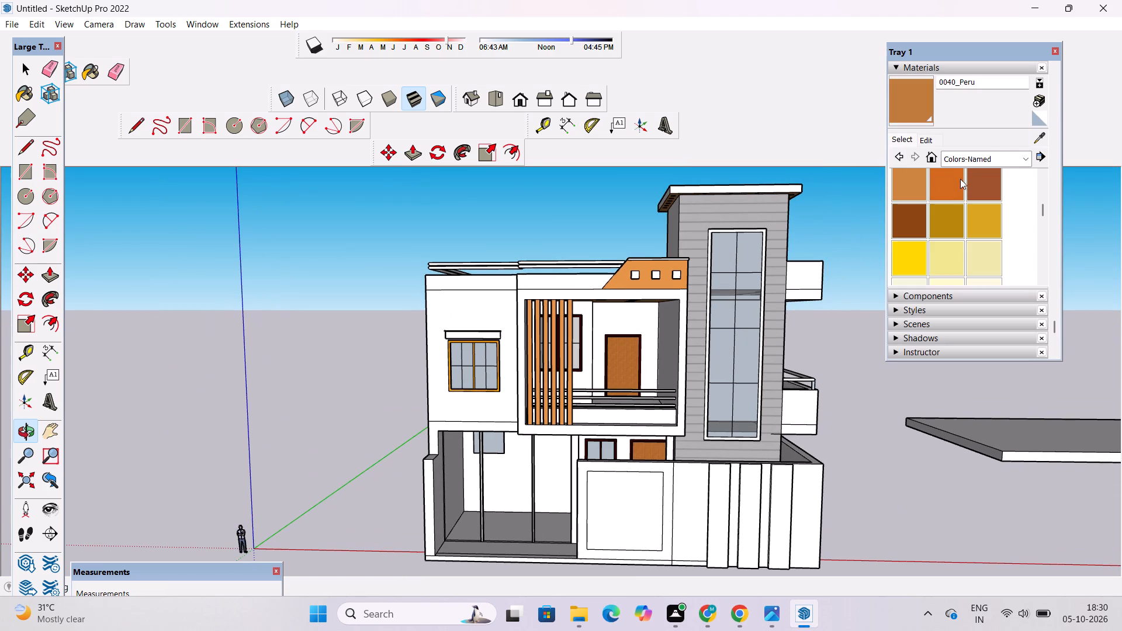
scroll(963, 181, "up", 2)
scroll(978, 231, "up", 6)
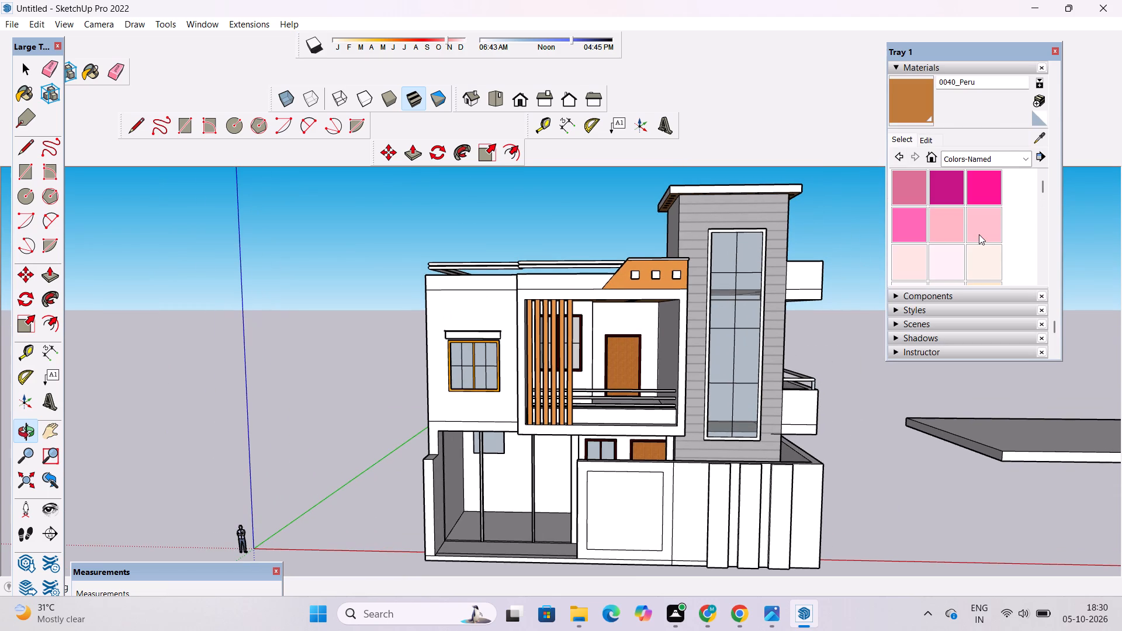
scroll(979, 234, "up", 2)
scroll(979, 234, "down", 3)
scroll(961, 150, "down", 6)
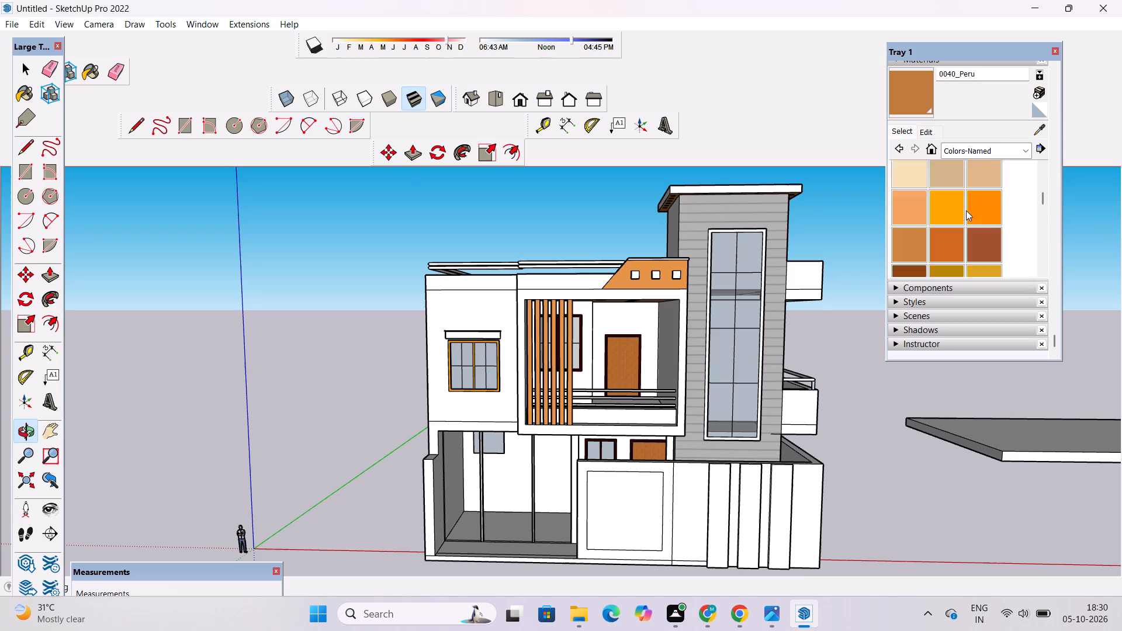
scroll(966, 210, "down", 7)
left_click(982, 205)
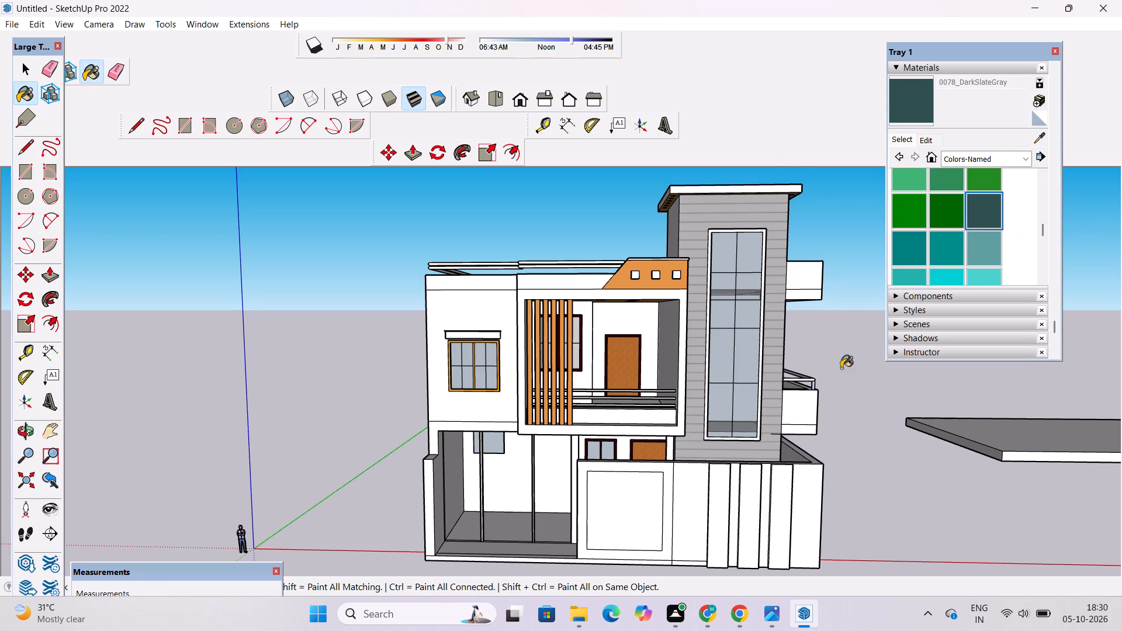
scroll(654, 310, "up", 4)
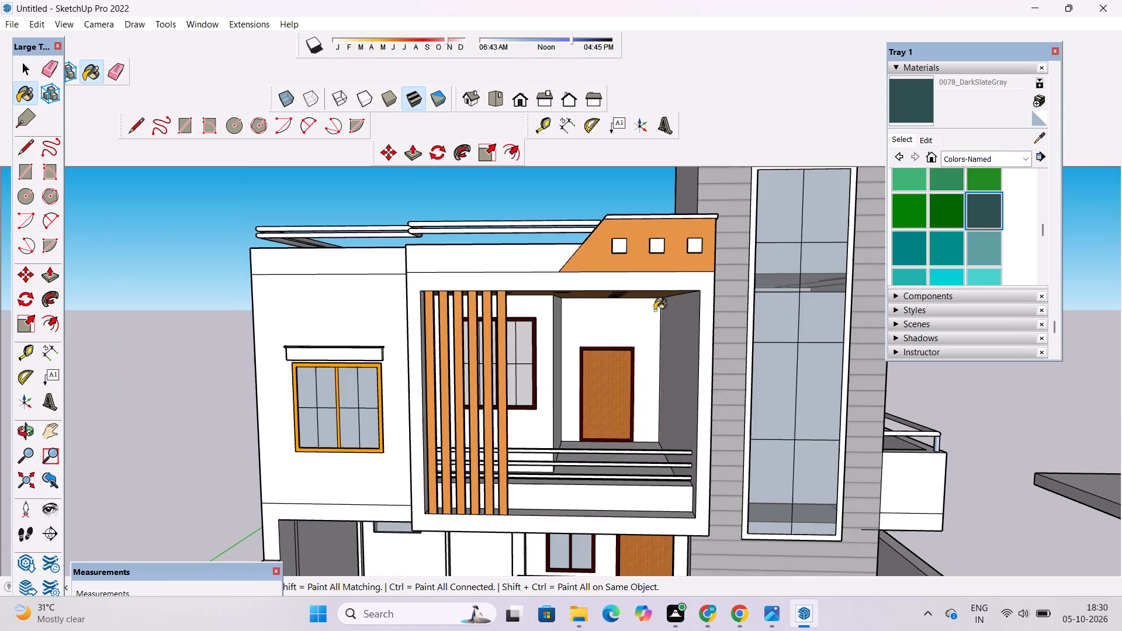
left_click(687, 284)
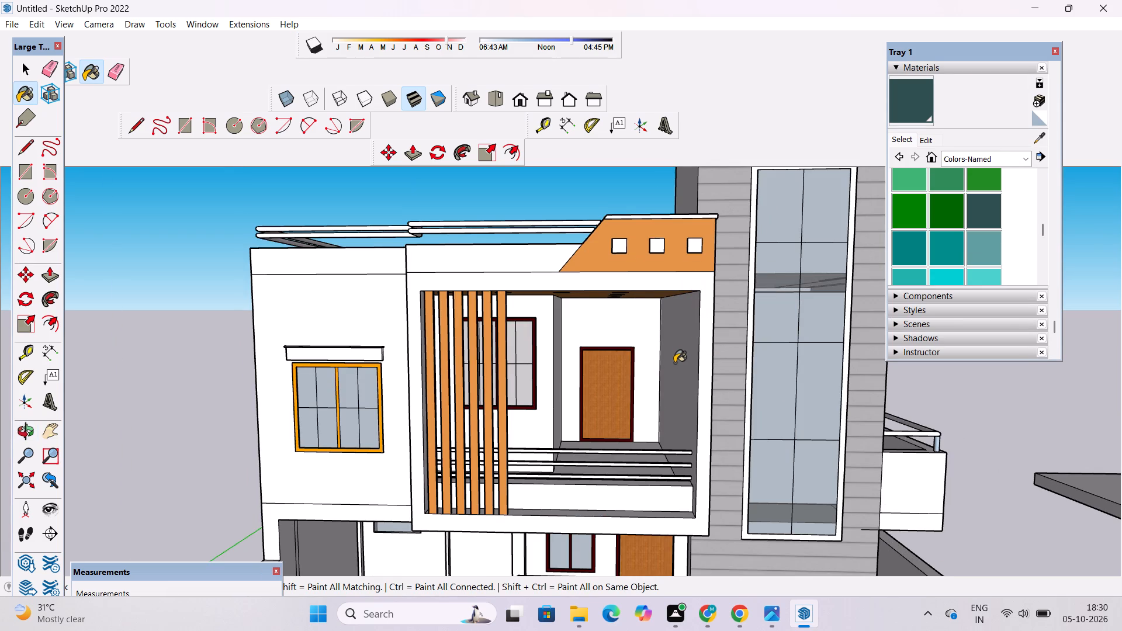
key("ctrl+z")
Paint the front face of the balcony's projecting frame with 0111_SlateGray from Colors-Named.
scroll(982, 237, "down", 1)
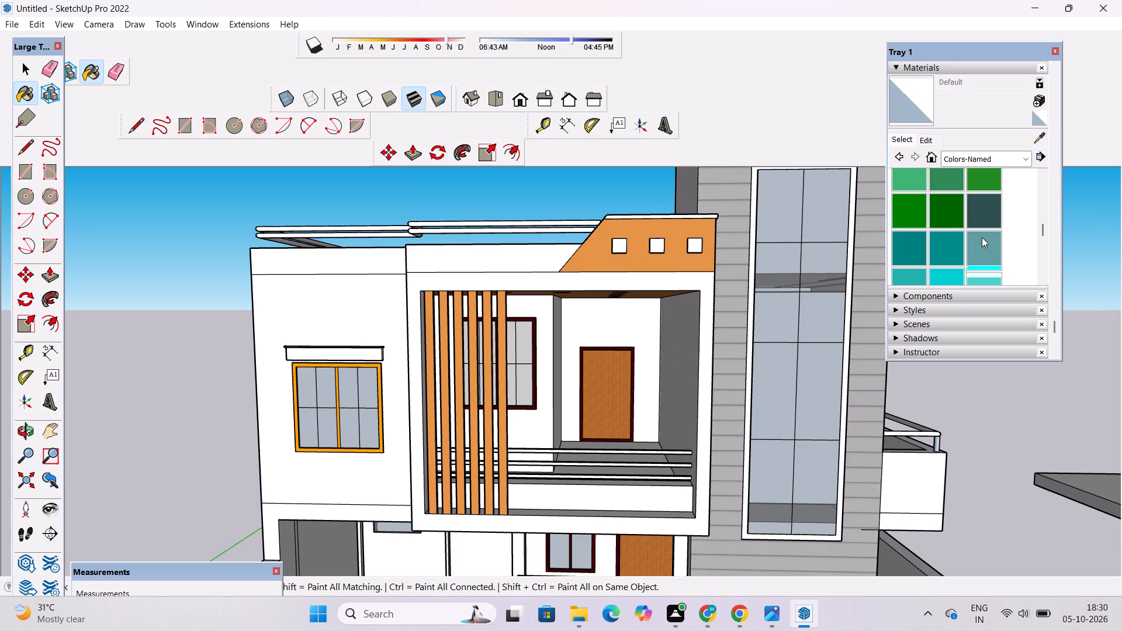
scroll(982, 237, "down", 5)
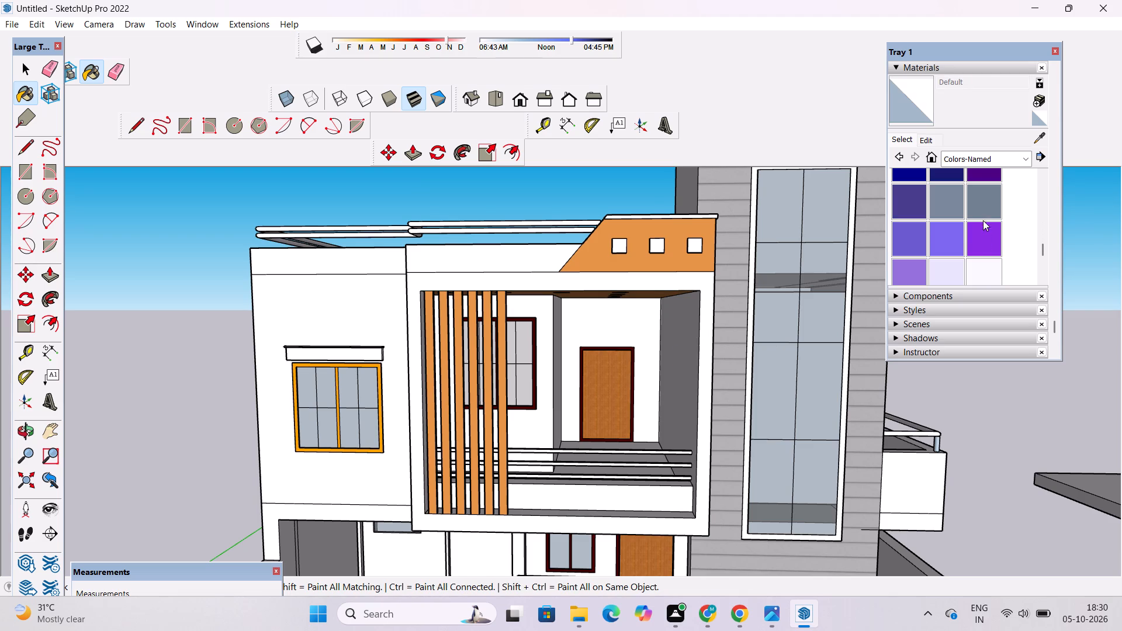
left_click(981, 204)
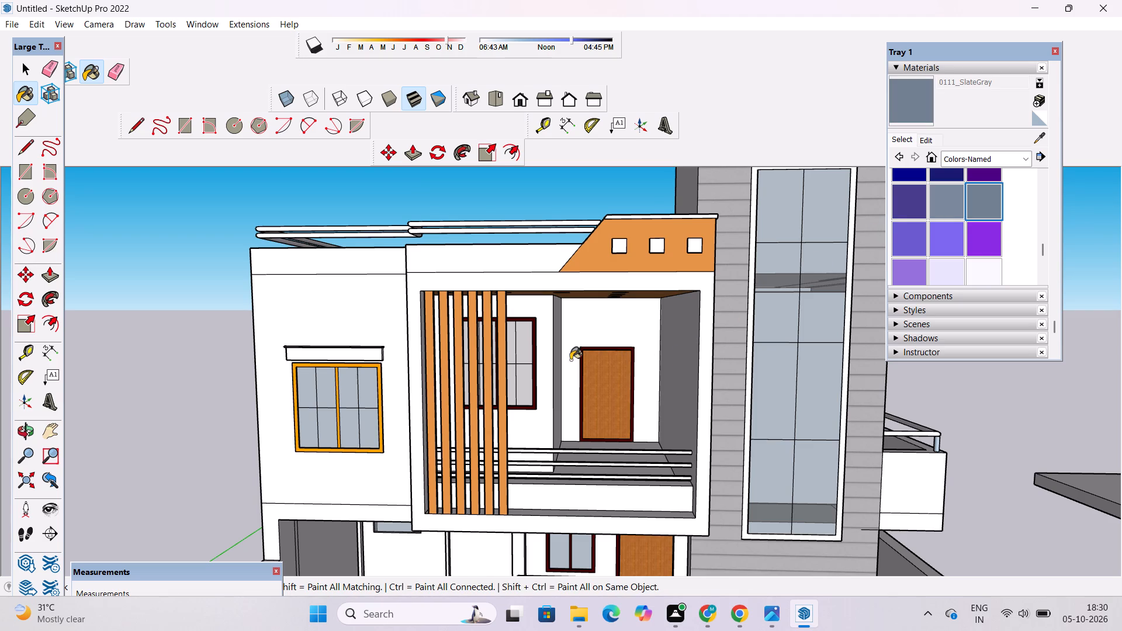
scroll(574, 297, "up", 4)
left_click(602, 275)
scroll(548, 261, "down", 11)
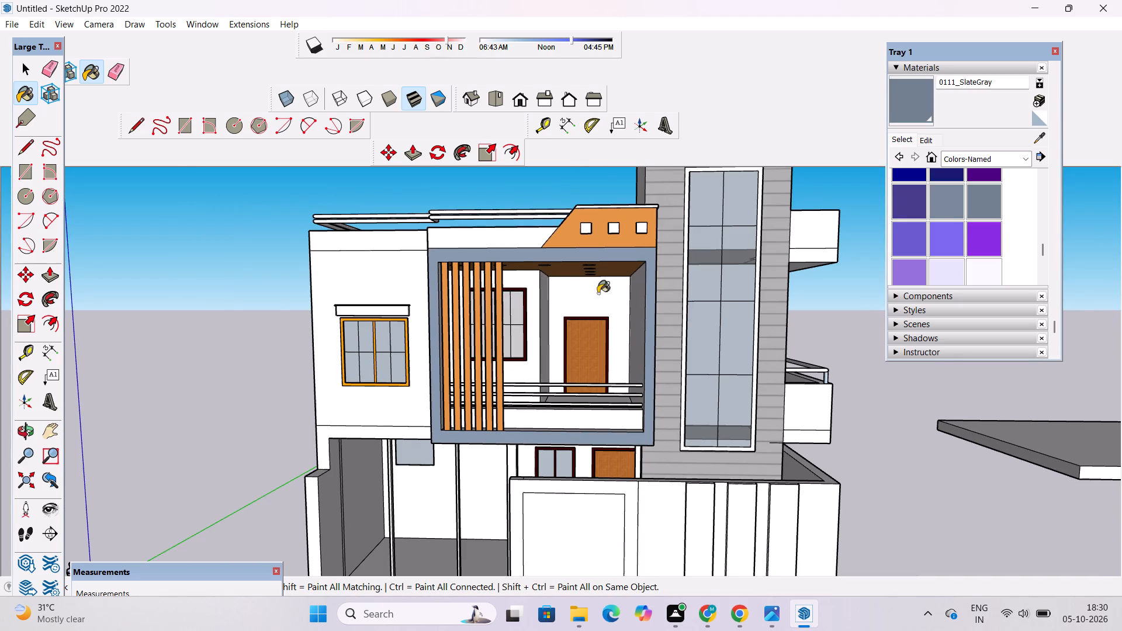
scroll(625, 329, "down", 1)
Darken the 0111_SlateGray material slightly.
left_click(928, 139)
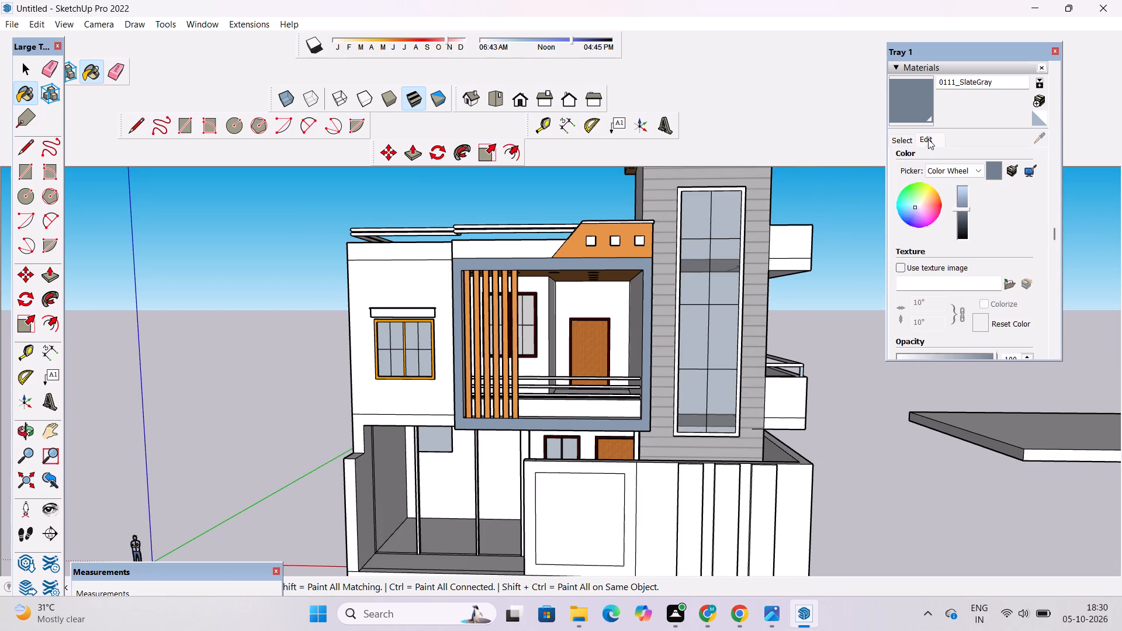
left_click(960, 214)
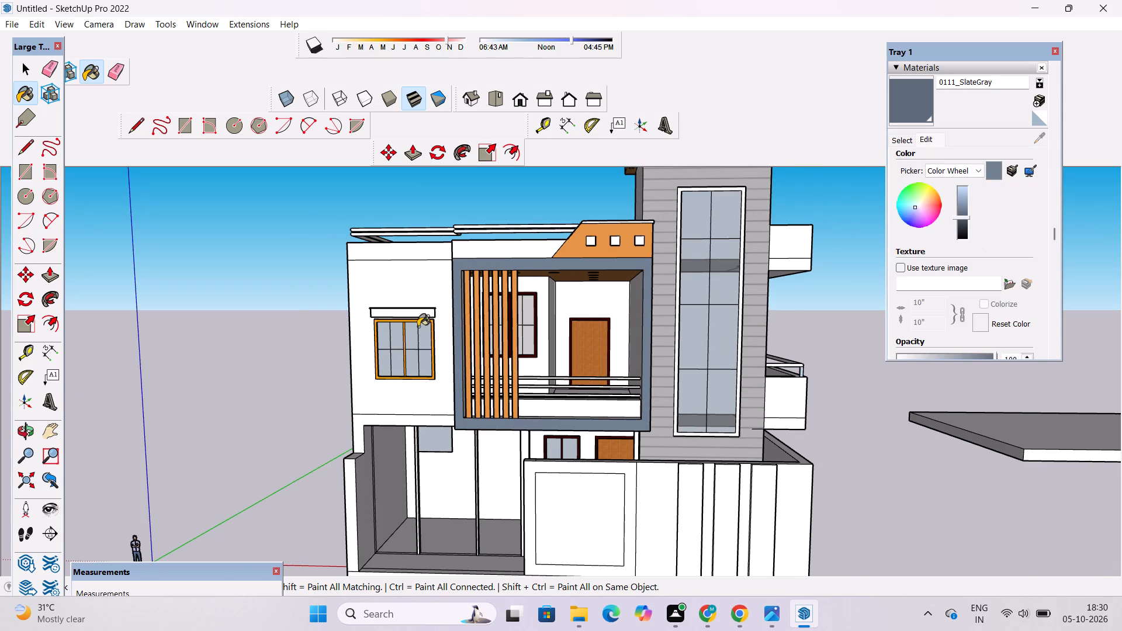
Paint the front faces of the sunshade and its cap above the orange-framed window with the darkened 0111_SlateGray.
scroll(418, 327, "up", 9)
left_click(430, 300)
scroll(440, 282, "up", 19)
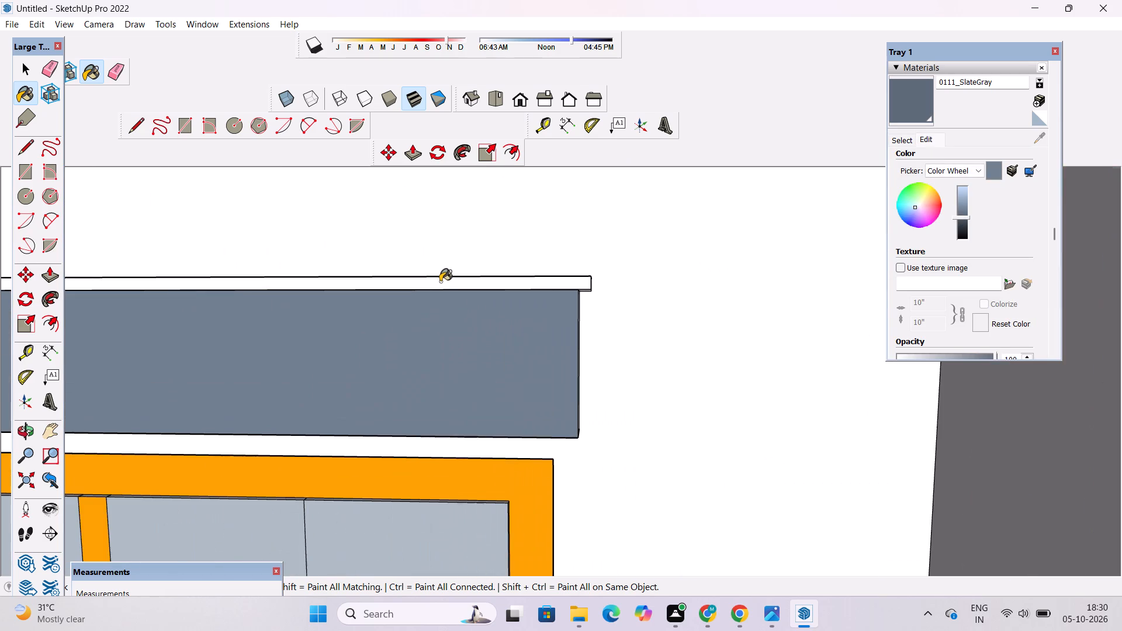
left_click(444, 282)
Paint the right end and the cap's top of the orange-framed window's sunshade with 0111_SlateGray.
key("o")
left_click_drag(623, 335, 539, 357)
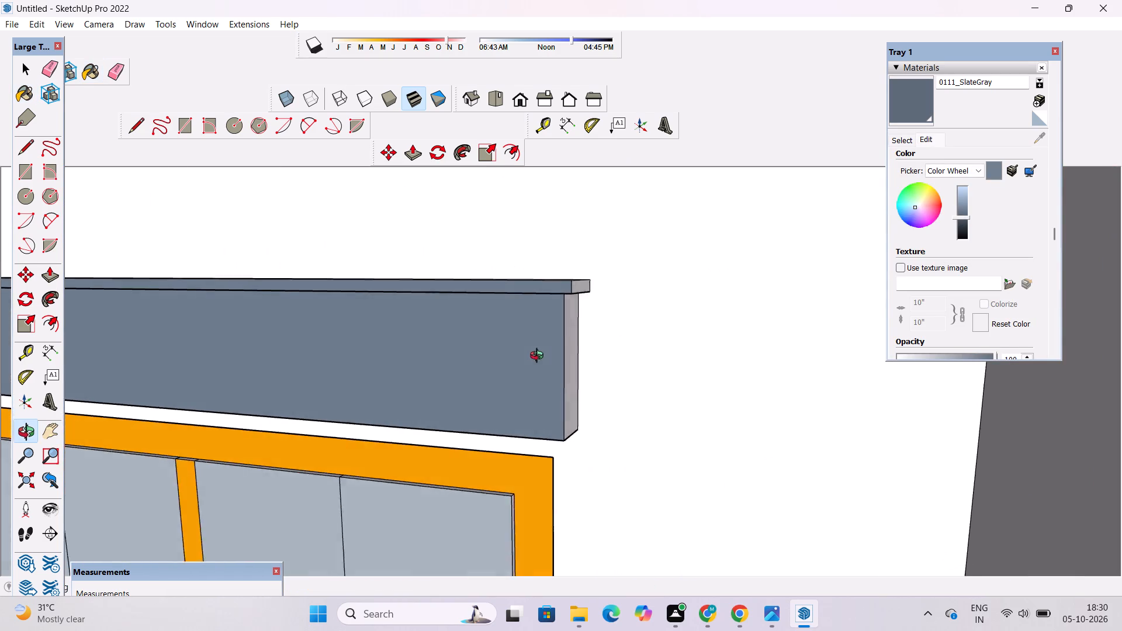
left_click_drag(539, 357, 458, 418)
left_click(913, 101)
left_click(571, 363)
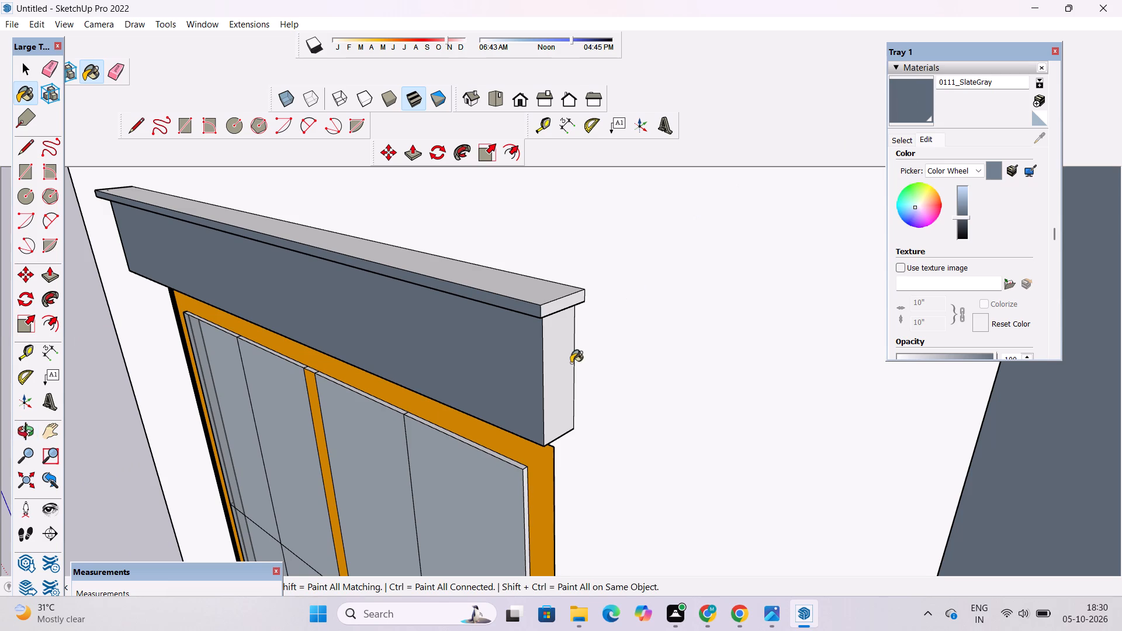
left_click(568, 308)
left_click(556, 307)
left_click(551, 293)
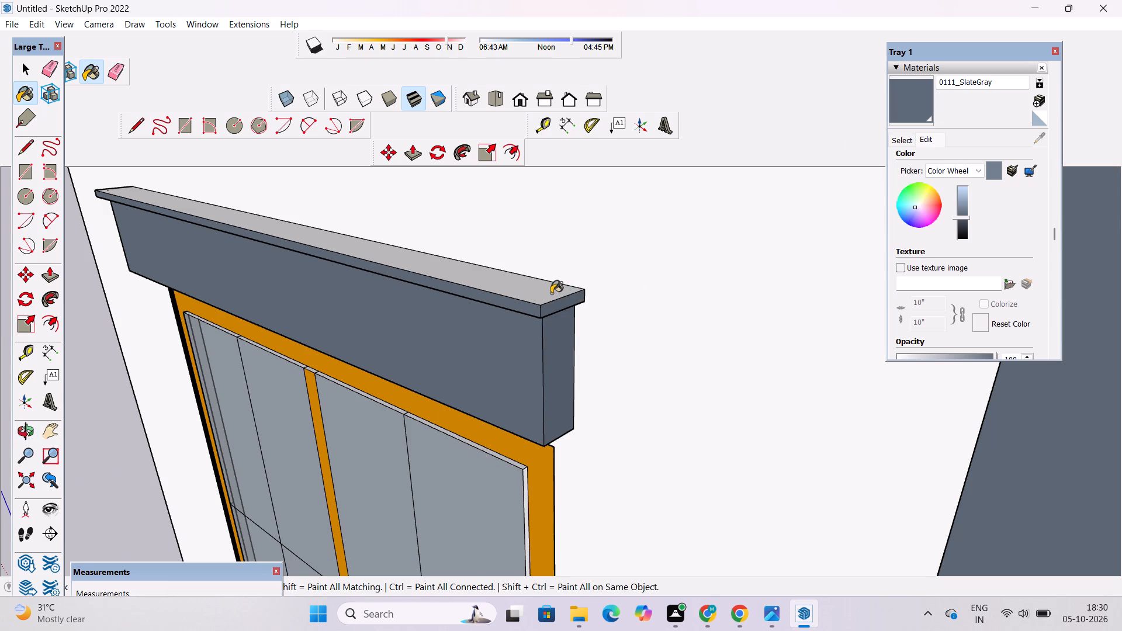
Paint the left end, the cap's left end and the underside of the orange-framed window's sunshade with 0111_SlateGray.
key("o")
scroll(858, 370, "down", 5)
left_click_drag(515, 351, 961, 306, "shift")
scroll(680, 291, "up", 3)
left_click_drag(609, 320, 971, 283)
scroll(802, 299, "down", 5)
left_click_drag(694, 310, 733, 382, "shift")
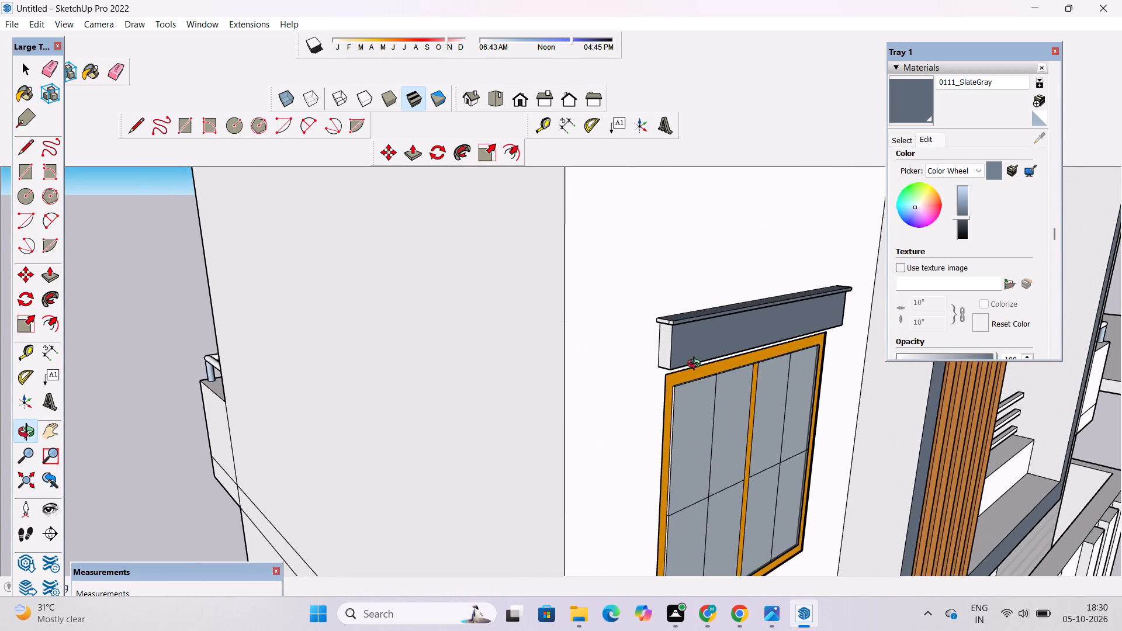
scroll(696, 365, "up", 4)
left_click_drag(693, 373, 698, 201)
left_click_drag(694, 218, 724, 296, "shift")
left_click(899, 104)
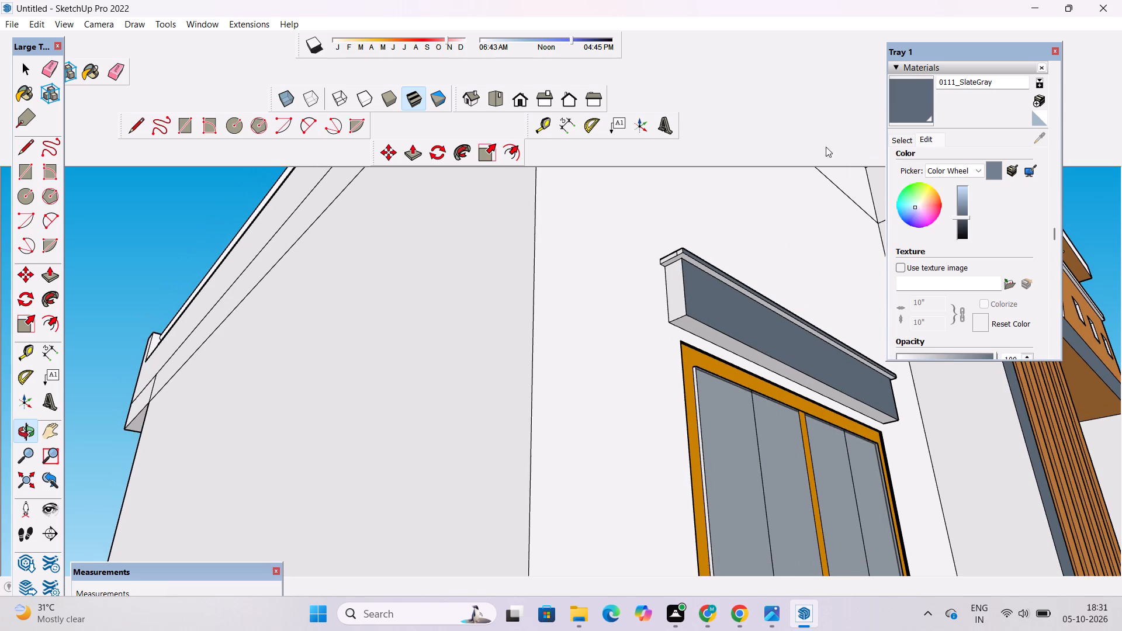
scroll(667, 248, "up", 13)
left_click(681, 285)
left_click(681, 261)
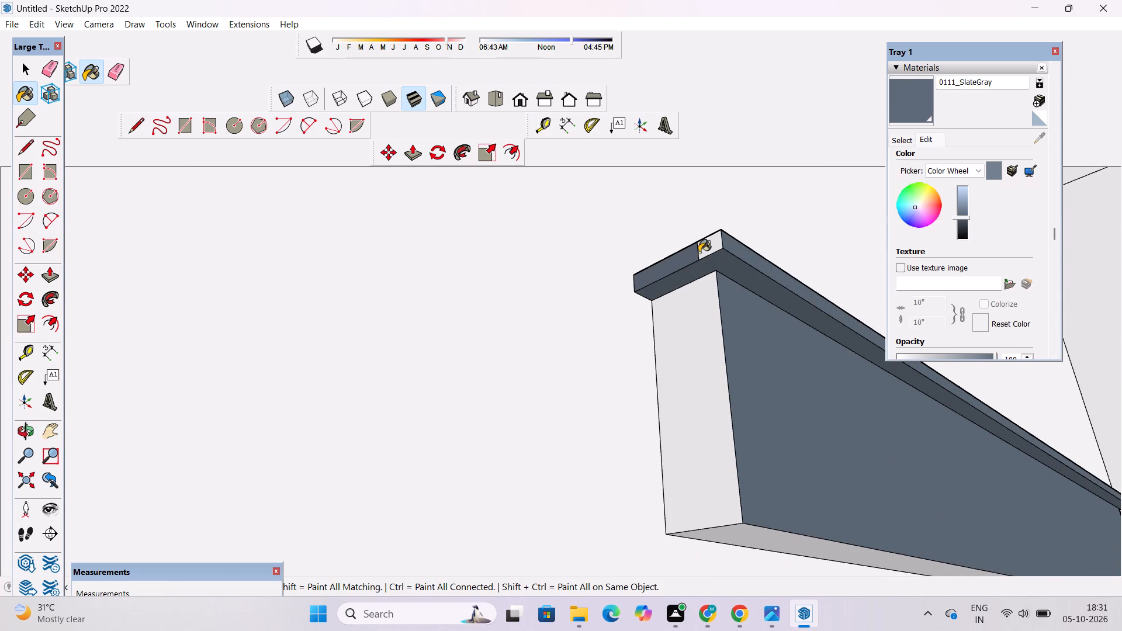
left_click(699, 252)
left_click(692, 330)
scroll(626, 301, "down", 7)
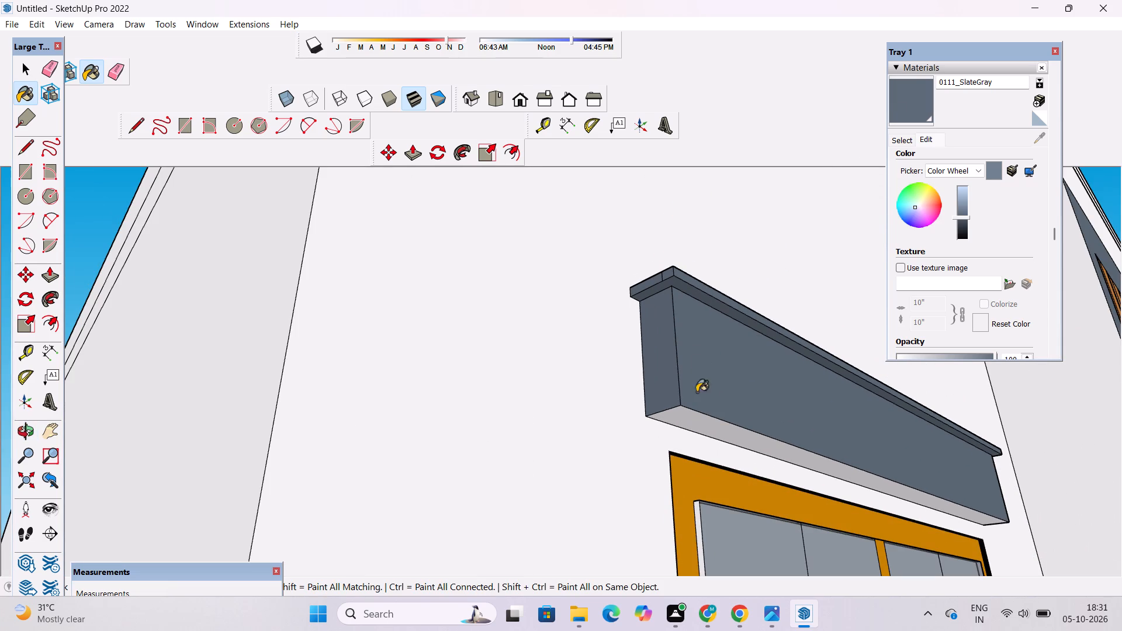
left_click(697, 424)
scroll(684, 424, "down", 2)
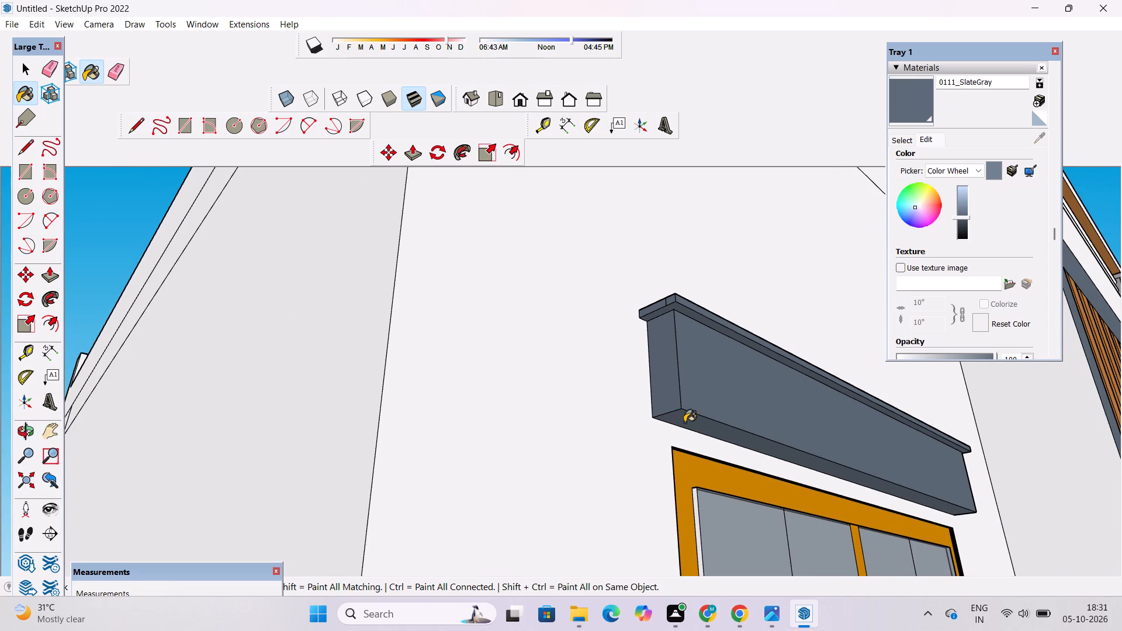
key("space")
Paint the outer side face of the balcony's projecting frame, next to the grey tower, with 0111_SlateGray.
type("o")
scroll(659, 332, "down", 5)
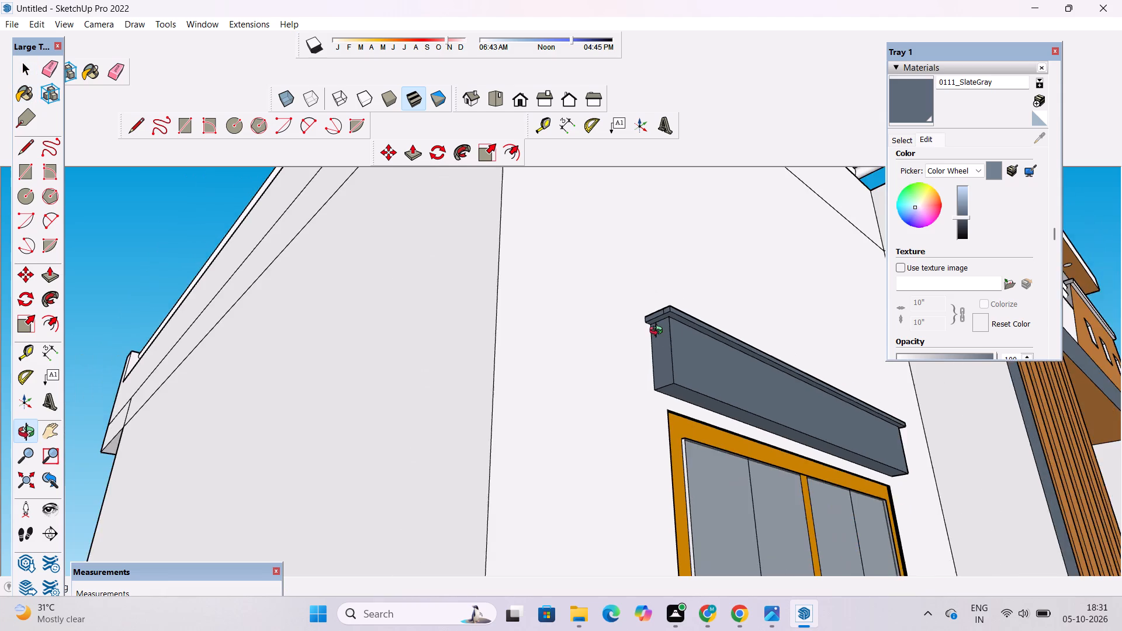
left_click_drag(715, 356, 657, 419)
scroll(674, 410, "down", 1)
left_click_drag(667, 389, 585, 239, "shift")
scroll(582, 237, "down", 5)
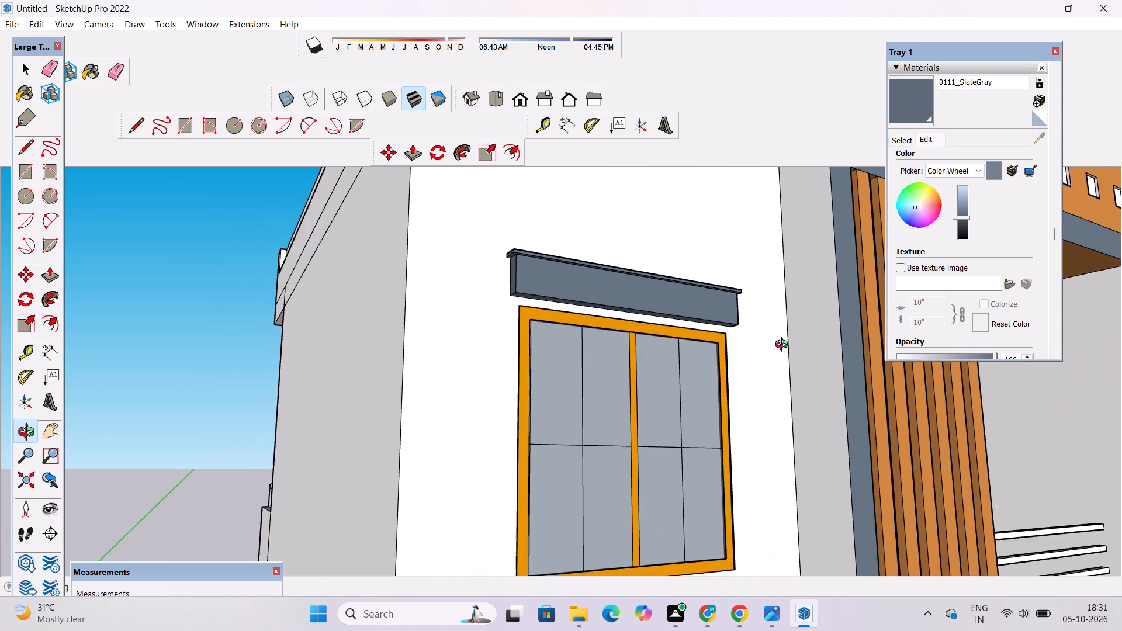
left_click_drag(785, 346, 556, 368)
left_click_drag(529, 383, 573, 283, "shift")
scroll(574, 281, "down", 12)
left_click_drag(673, 354, 594, 385)
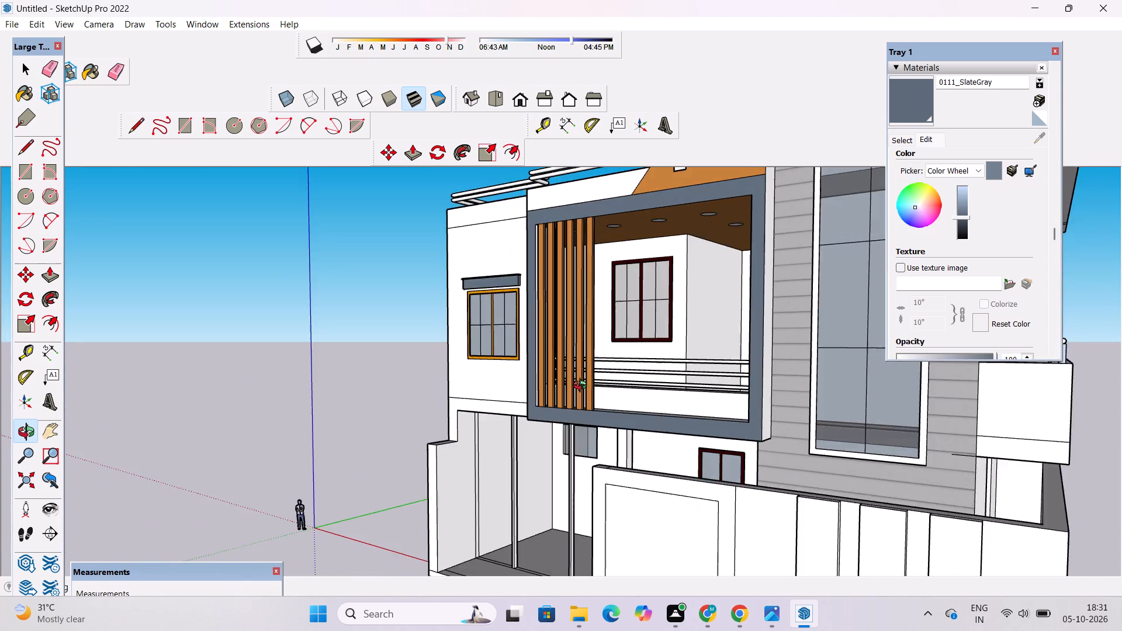
scroll(583, 387, "down", 6)
left_click_drag(704, 388, 662, 427)
scroll(638, 276, "up", 5)
left_click_drag(650, 304, 650, 316, "shift")
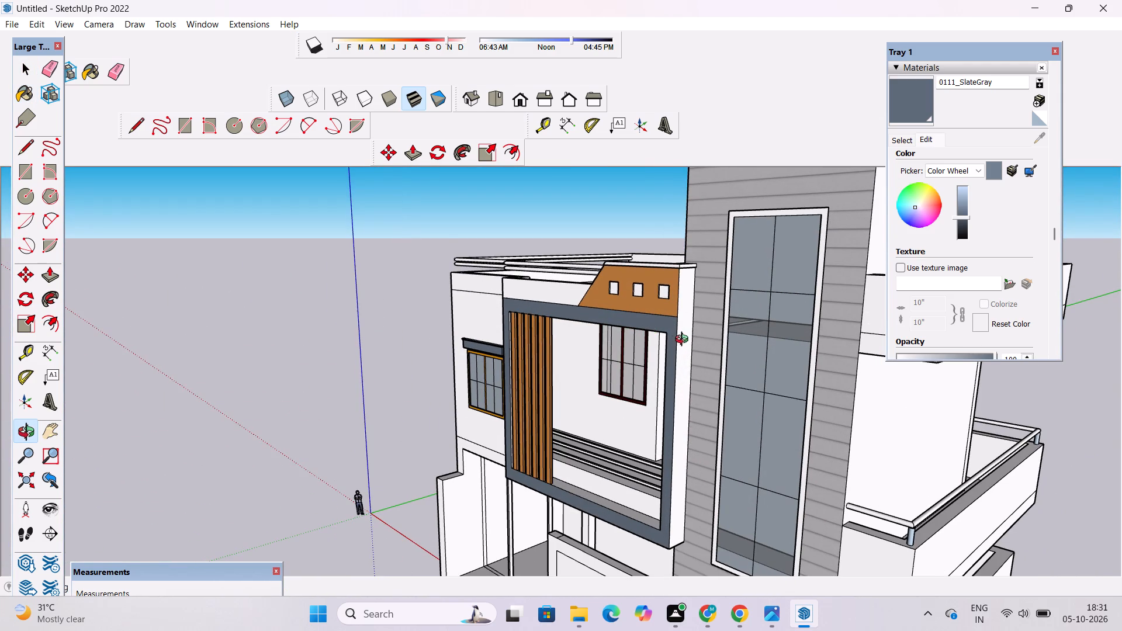
left_click_drag(685, 341, 642, 350)
left_click(909, 100)
scroll(670, 297, "up", 5)
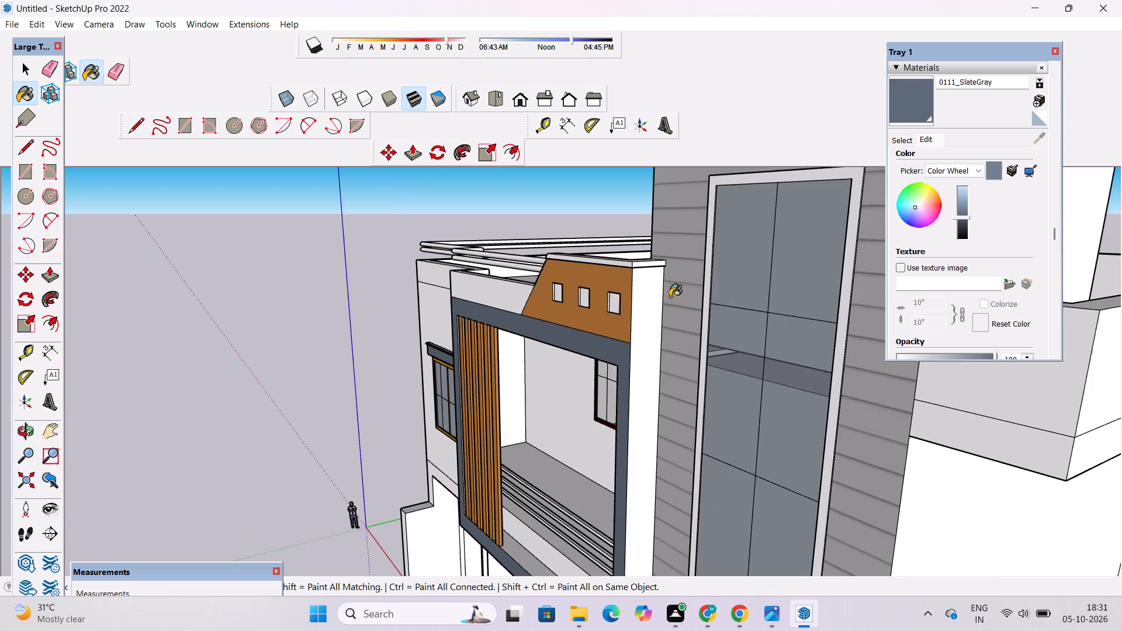
left_click(638, 302)
Paint the underside of the balcony's projecting frame with 0111_SlateGray.
scroll(639, 208, "down", 11)
scroll(612, 399, "up", 5)
key("o")
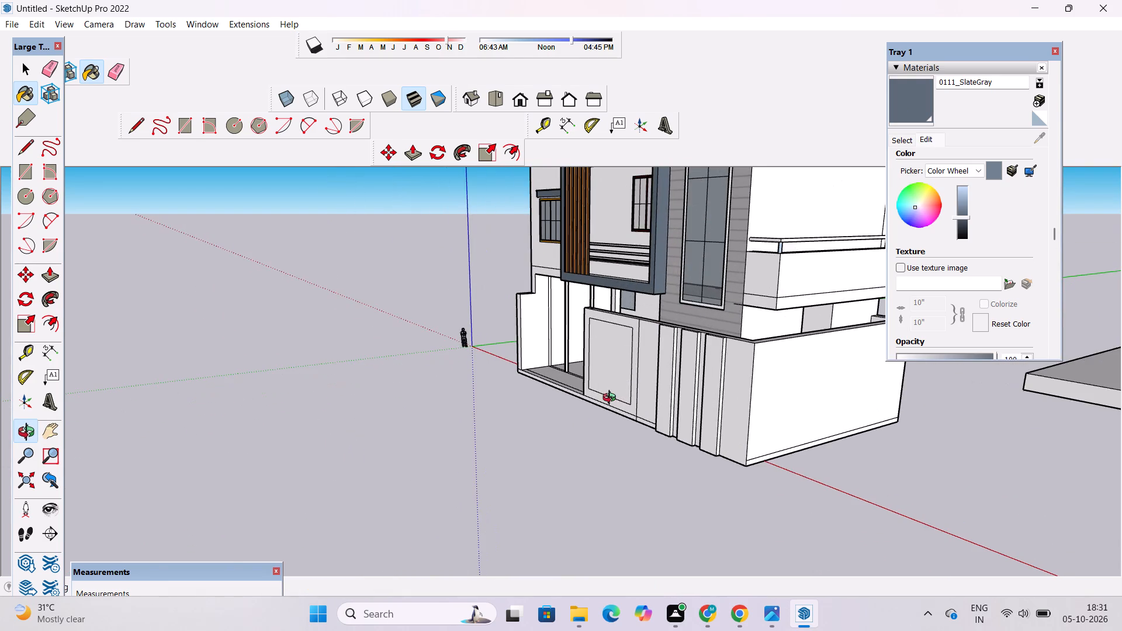
left_click_drag(614, 398, 633, 250)
scroll(615, 281, "up", 3)
left_click_drag(617, 290, 704, 359, "shift")
scroll(698, 390, "up", 4)
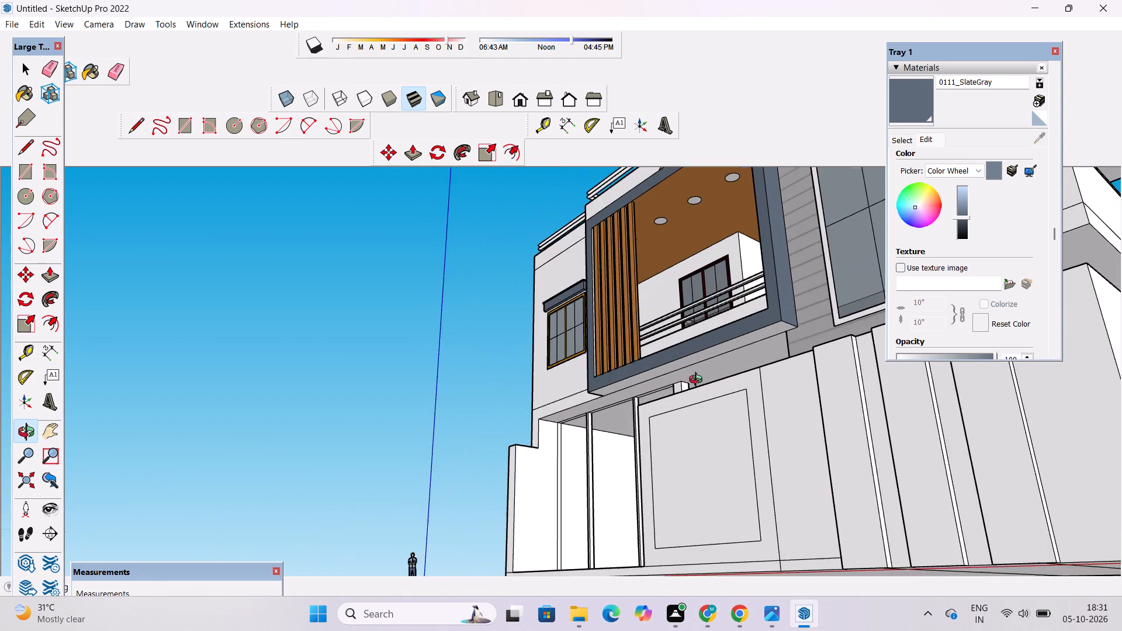
left_click(916, 101)
left_click(778, 323)
Erase the stray lines crossing the underside of the lower side balcony.
scroll(587, 315, "down", 6)
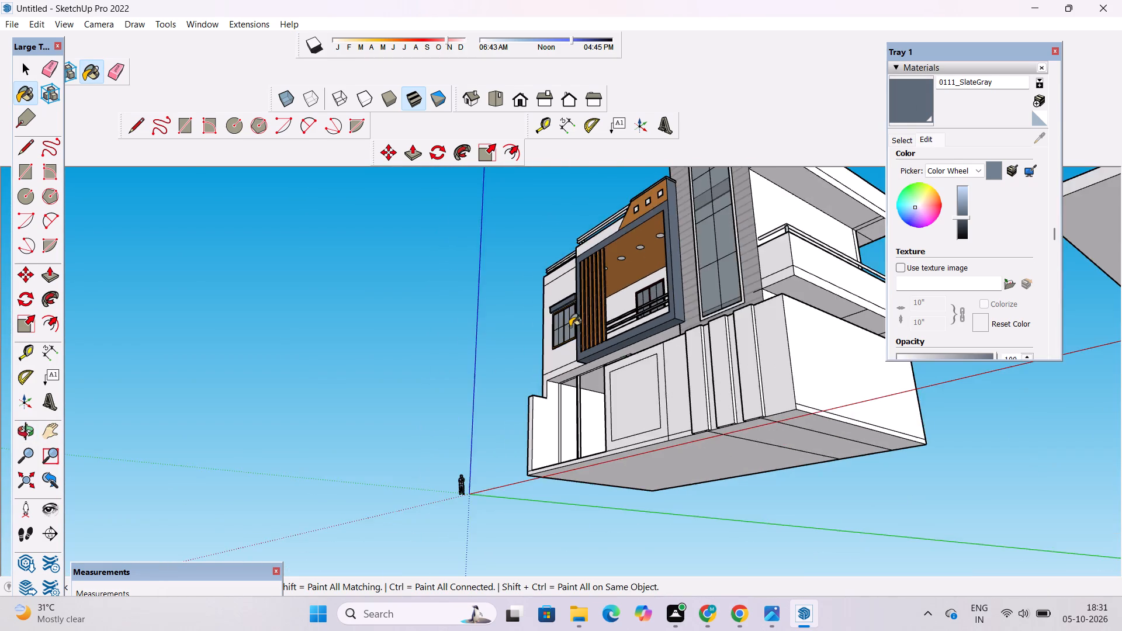
scroll(570, 328, "down", 4)
key("o")
left_click_drag(640, 286, 605, 325)
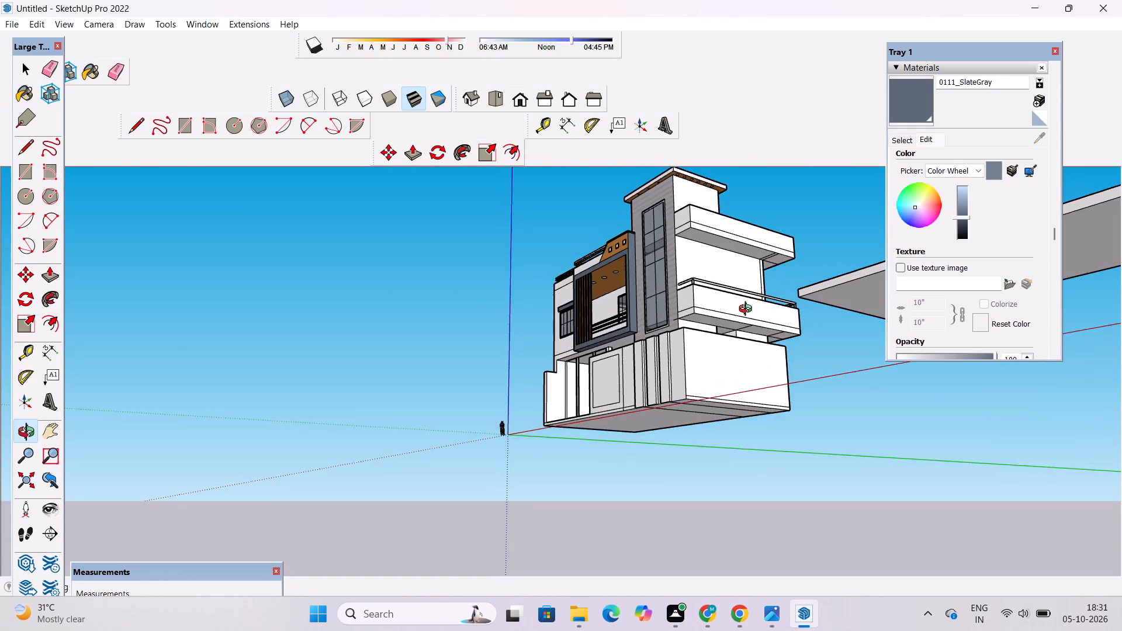
scroll(748, 310, "up", 8)
left_click_drag(772, 321, 735, 267)
left_click_drag(726, 285, 705, 325)
scroll(702, 330, "up", 3)
key("e")
scroll(671, 331, "up", 3)
left_click_drag(671, 316, 680, 323)
scroll(617, 316, "down", 5)
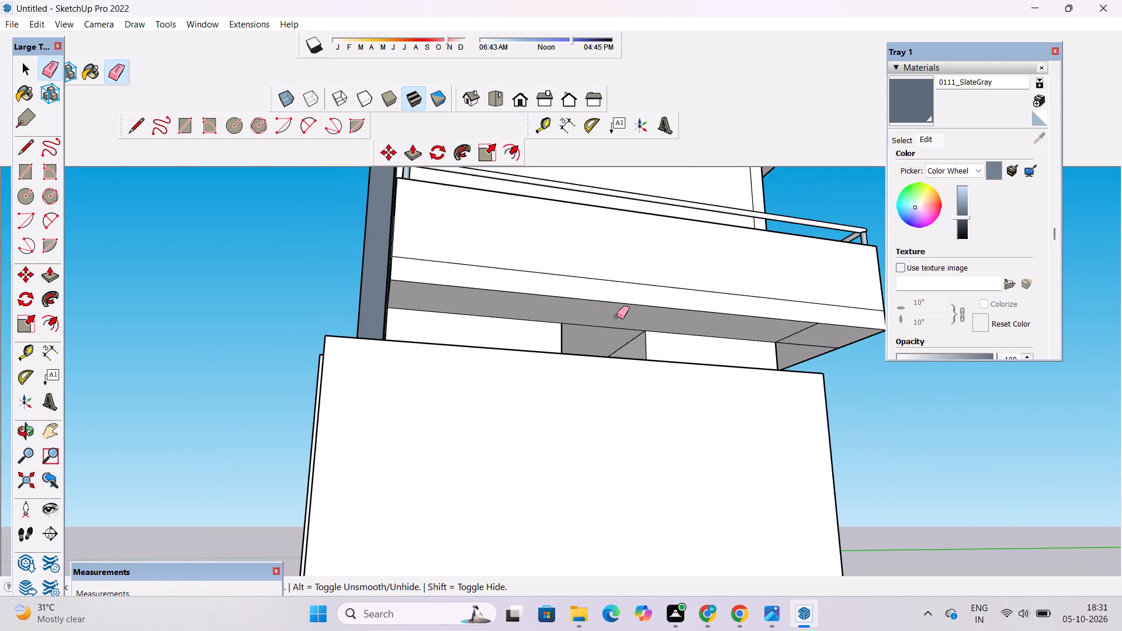
scroll(781, 351, "up", 5)
left_click_drag(752, 307, 767, 334)
scroll(779, 366, "down", 2)
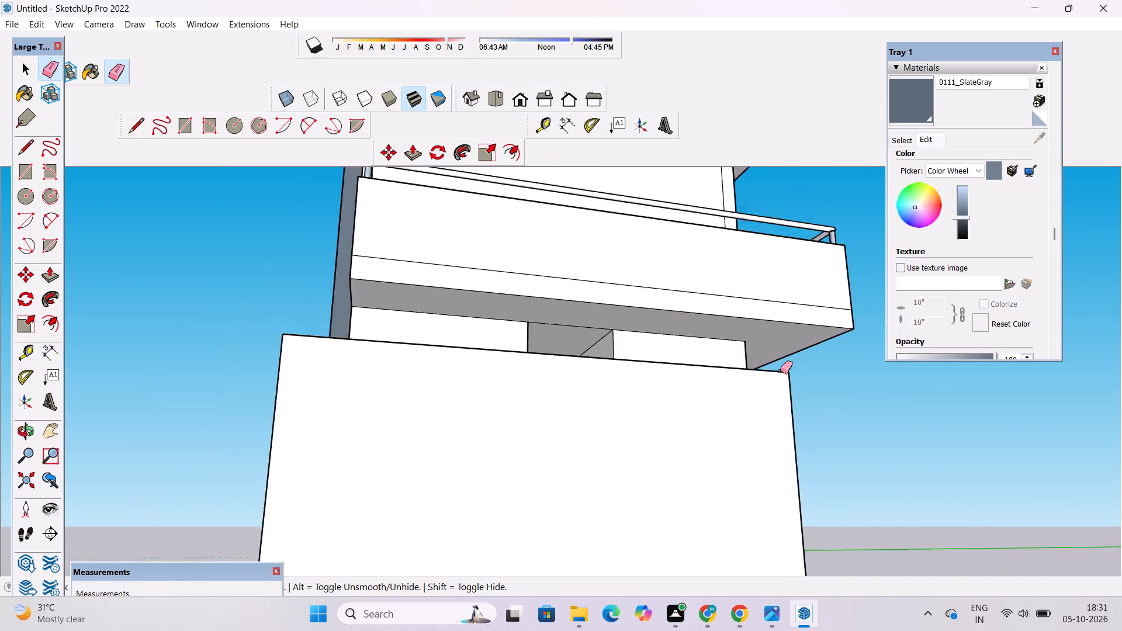
Erase the extra vertical line on the side wall and the stray lines on the upper slab's underside.
scroll(780, 371, "down", 13)
scroll(724, 290, "up", 11)
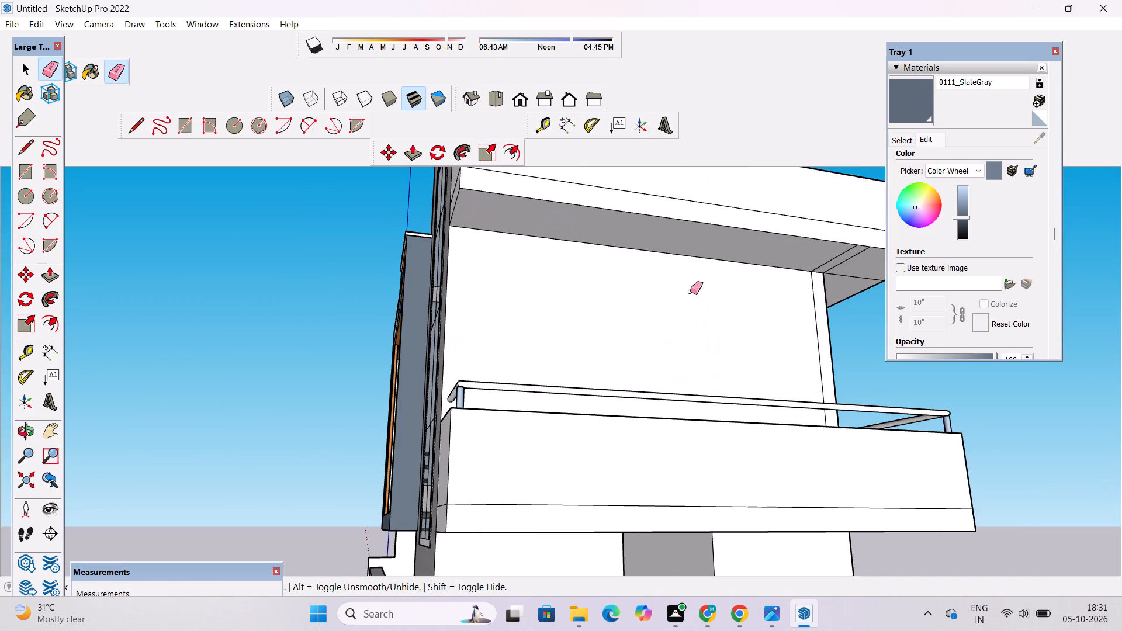
scroll(687, 294, "down", 4)
scroll(740, 316, "up", 7)
left_click_drag(806, 279, 794, 304)
scroll(598, 313, "down", 6)
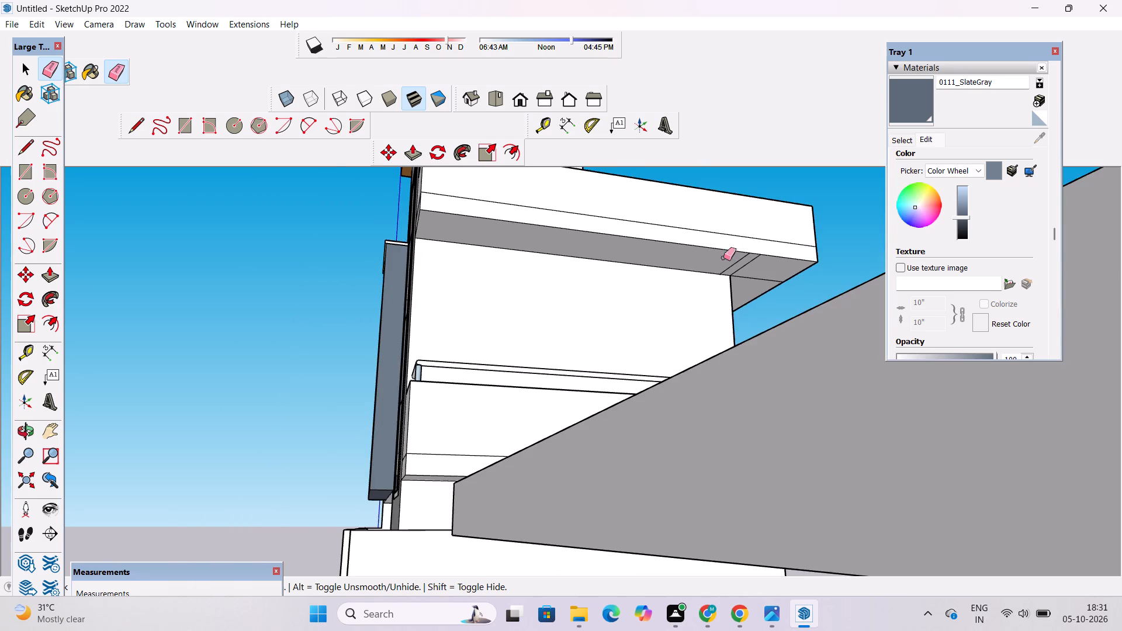
scroll(741, 250, "up", 6)
left_click_drag(731, 264, 760, 310)
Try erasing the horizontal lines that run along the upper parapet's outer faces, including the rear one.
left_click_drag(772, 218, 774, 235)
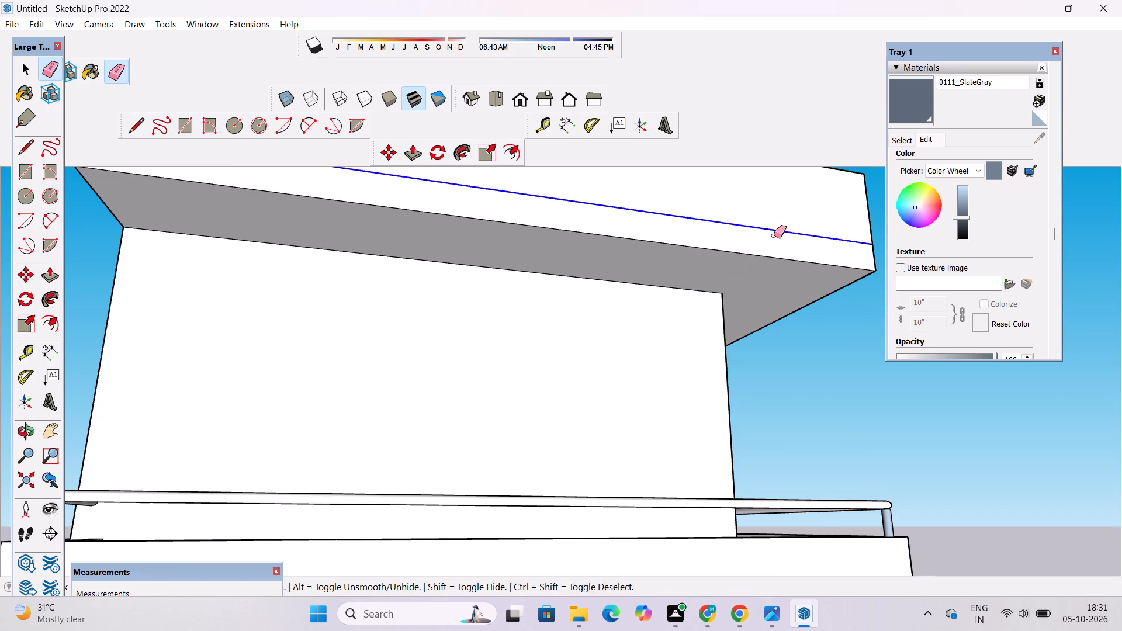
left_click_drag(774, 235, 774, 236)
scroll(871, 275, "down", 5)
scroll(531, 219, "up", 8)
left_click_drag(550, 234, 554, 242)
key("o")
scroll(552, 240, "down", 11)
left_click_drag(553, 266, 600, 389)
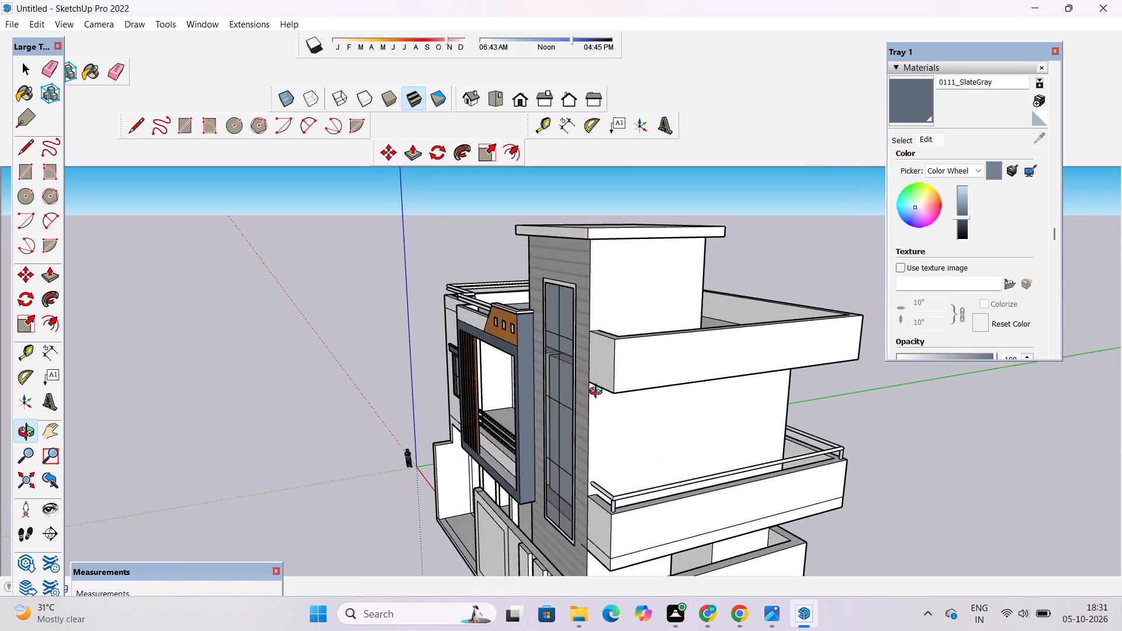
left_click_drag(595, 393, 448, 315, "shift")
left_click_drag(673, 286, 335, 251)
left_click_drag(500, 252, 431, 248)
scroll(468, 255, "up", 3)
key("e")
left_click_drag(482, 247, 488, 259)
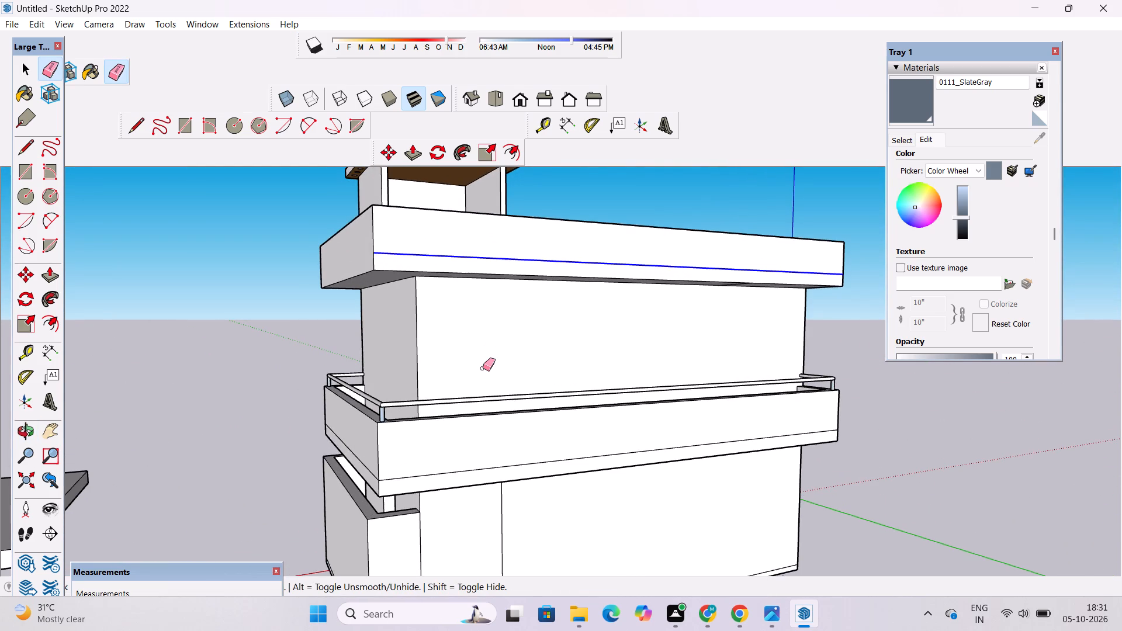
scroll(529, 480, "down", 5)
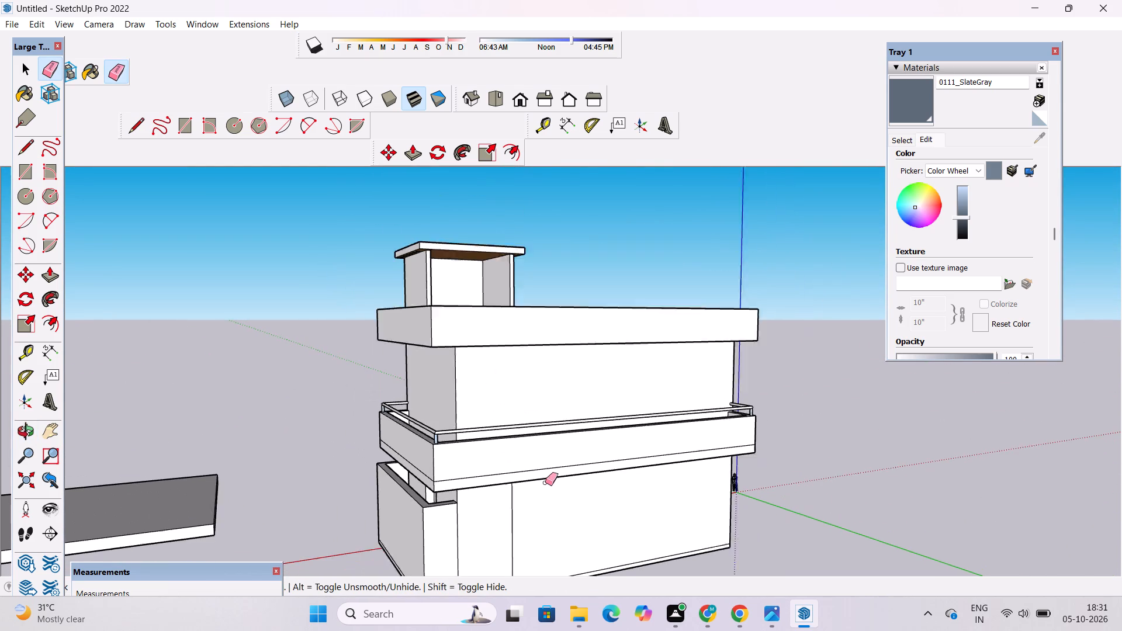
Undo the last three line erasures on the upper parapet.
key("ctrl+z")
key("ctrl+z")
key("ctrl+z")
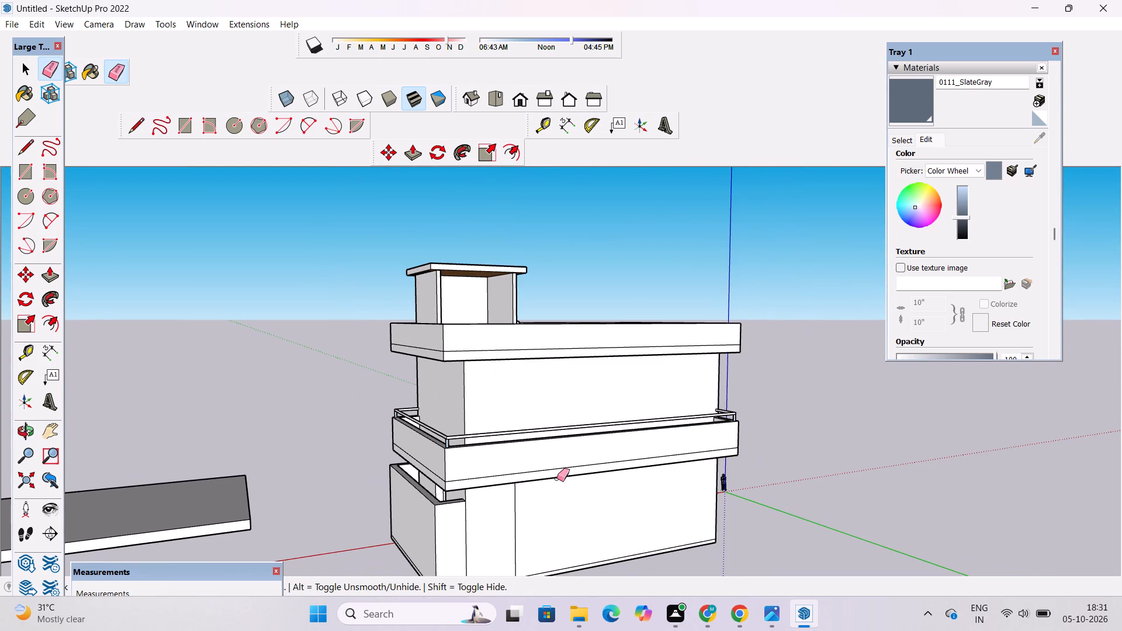
Paint both bands of the upper parapet's front face, beside the grey tower, with 0111_SlateGray.
key("o")
left_click_drag(265, 462, 768, 479)
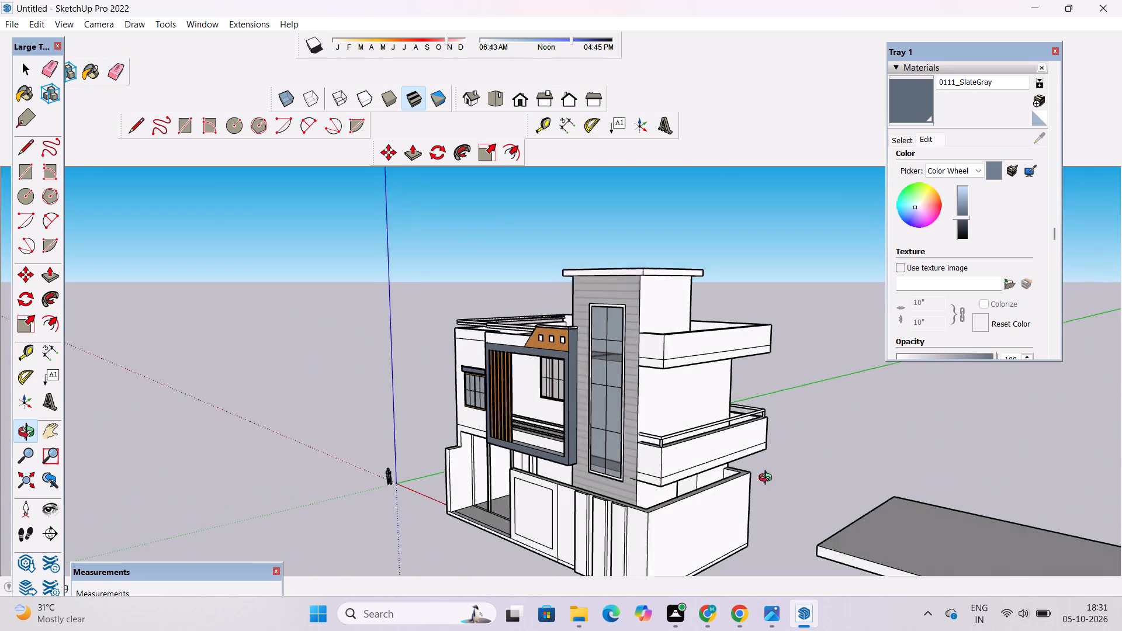
left_click_drag(768, 479, 776, 479)
scroll(664, 375, "up", 3)
left_click_drag(667, 383, 818, 397)
left_click_drag(819, 395, 734, 436, "shift")
left_click_drag(657, 431, 690, 389)
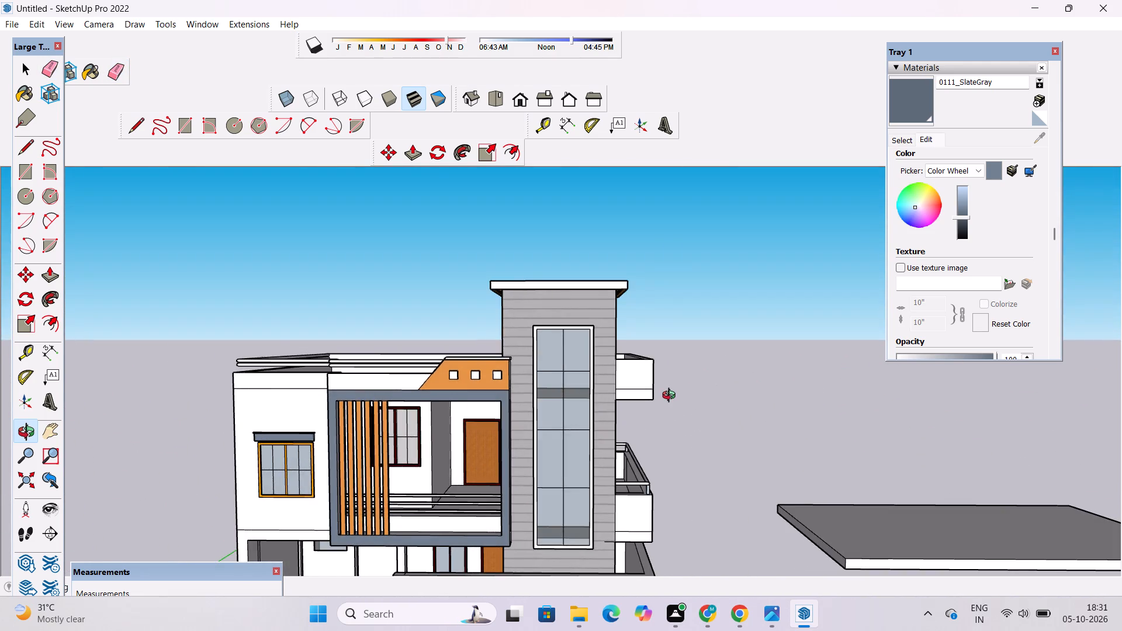
scroll(671, 397, "down", 1)
left_click_drag(649, 410, 662, 380, "shift")
left_click_drag(661, 386, 661, 417)
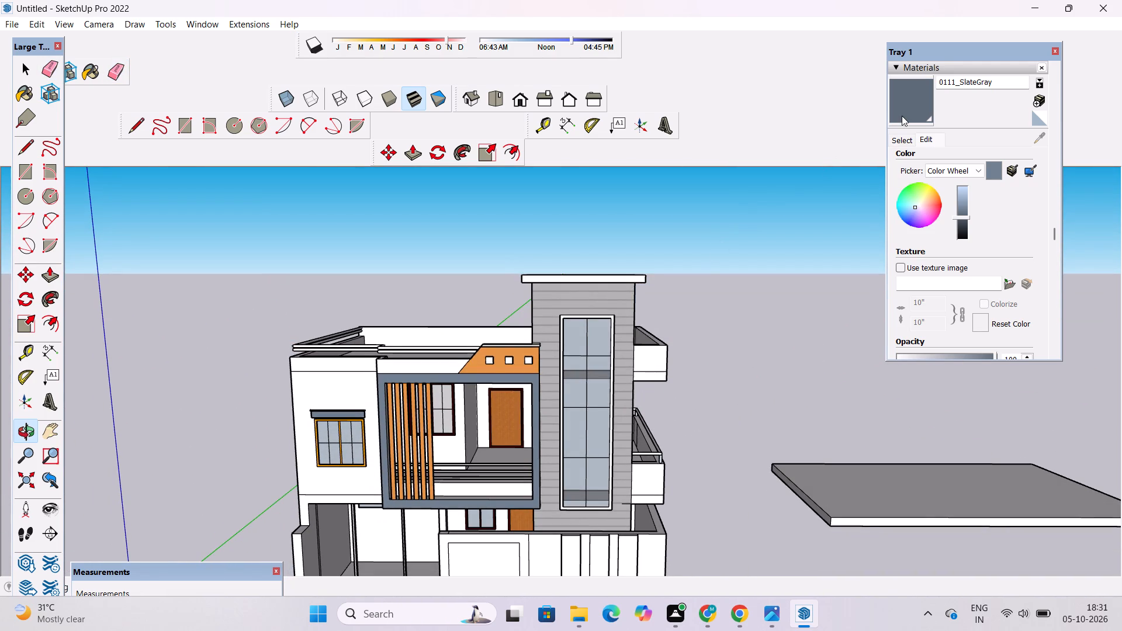
left_click(902, 115)
scroll(669, 374, "up", 5)
left_click(636, 376)
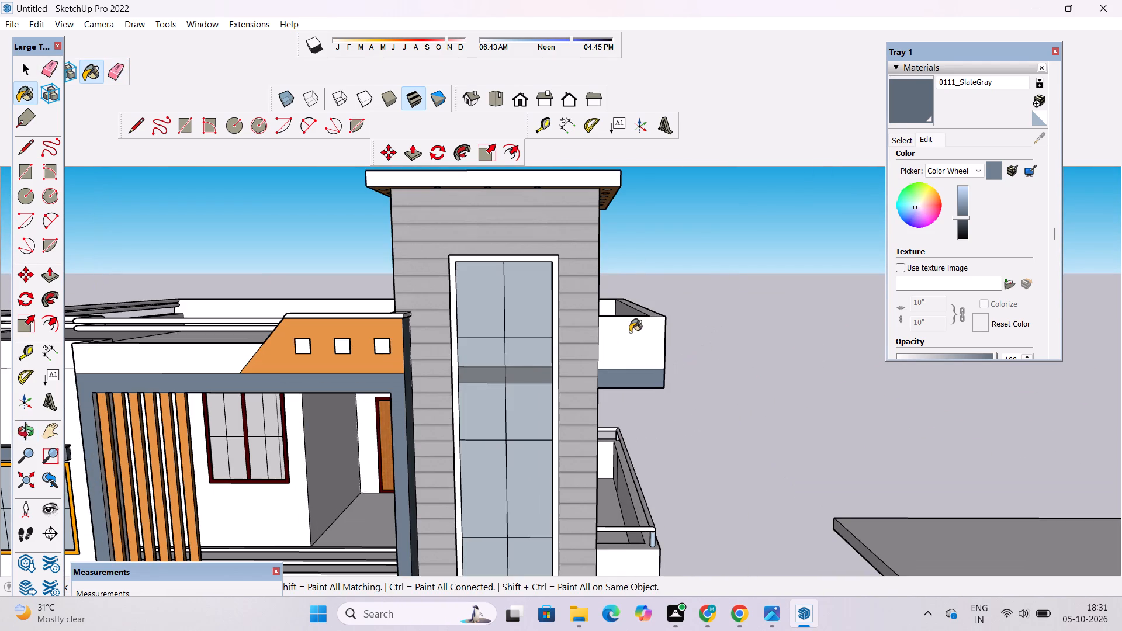
left_click(630, 332)
Paint both bands of the lower side balcony's front parapet face and the parapet's top with 0111_SlateGray.
scroll(615, 277, "down", 6)
scroll(606, 442, "up", 10)
left_click(612, 462)
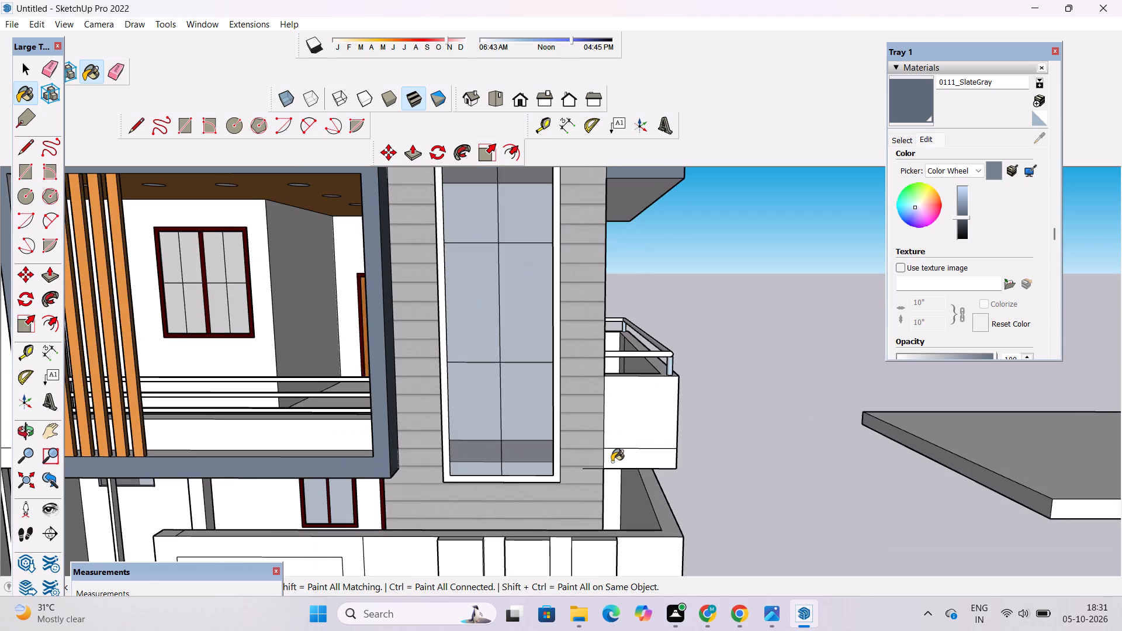
left_click(623, 406)
scroll(680, 340, "up", 8)
left_click(667, 375)
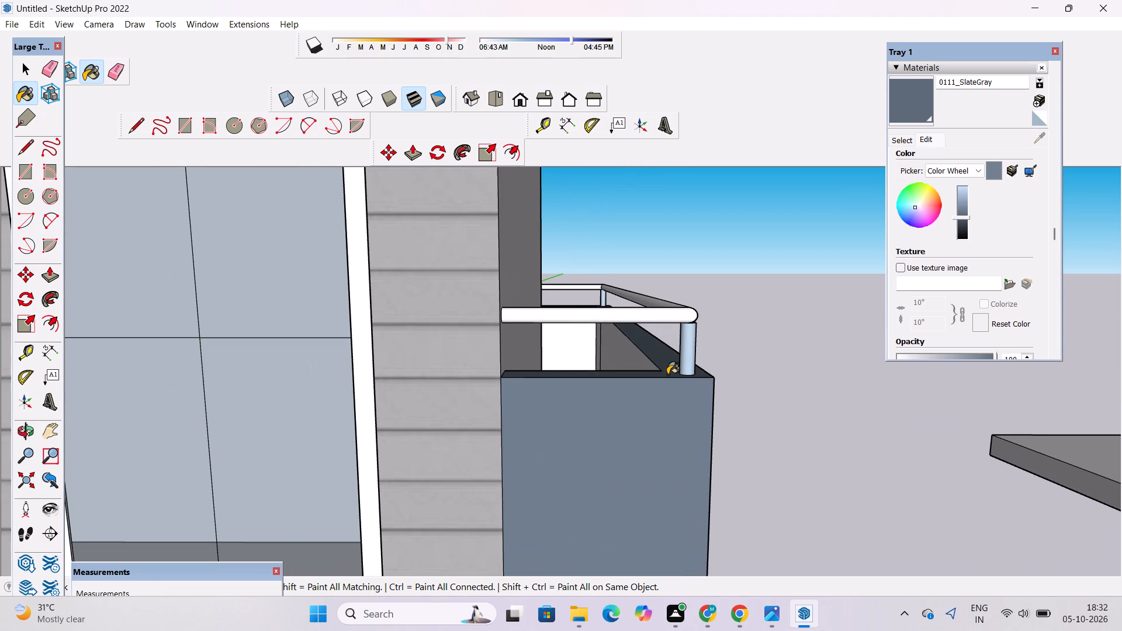
Paint both bands of the lower balcony parapet's long side face with 0111_SlateGray.
key("o")
left_click_drag(747, 398, 498, 386)
scroll(500, 365, "down", 5)
left_click_drag(581, 417, 566, 382, "shift")
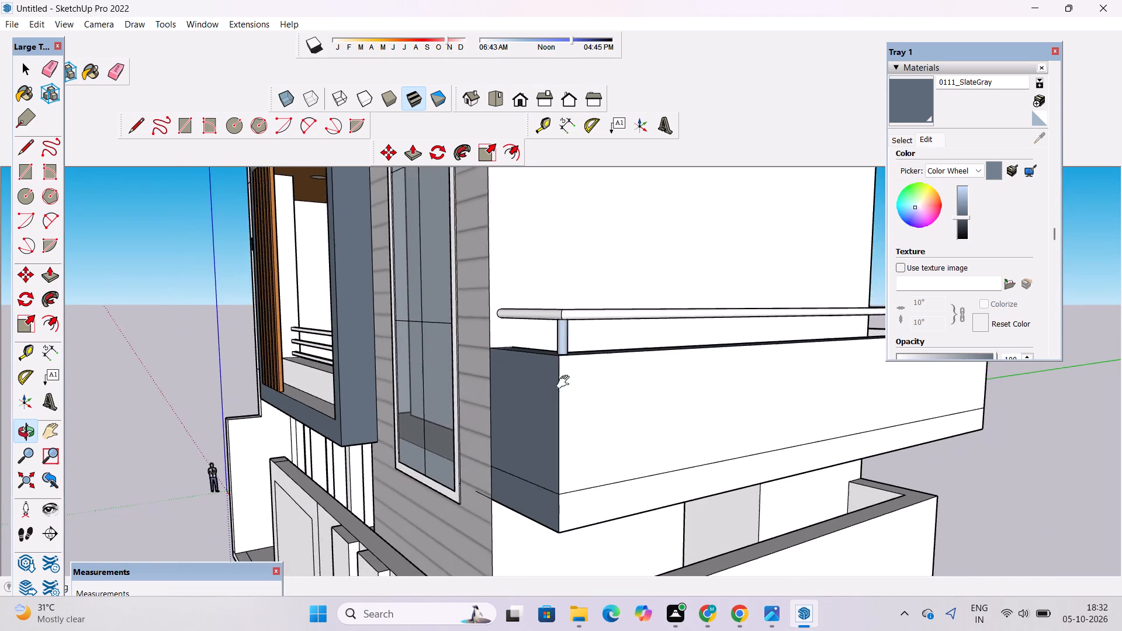
left_click_drag(566, 382, 539, 324, "shift")
left_click_drag(536, 330, 480, 348)
scroll(480, 348, "down", 5)
left_click_drag(490, 370, 449, 337, "shift")
left_click(902, 110)
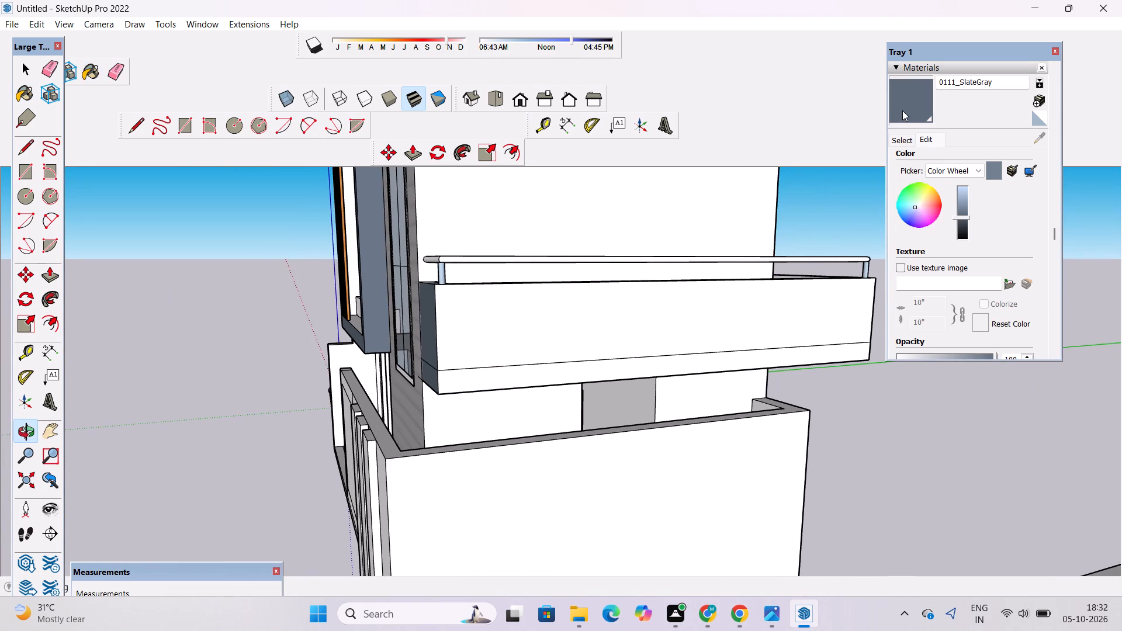
left_click(743, 330)
left_click(738, 362)
Paint both bands of the lower balcony parapet's rear face with 0111_SlateGray.
key("o")
scroll(683, 373, "down", 5)
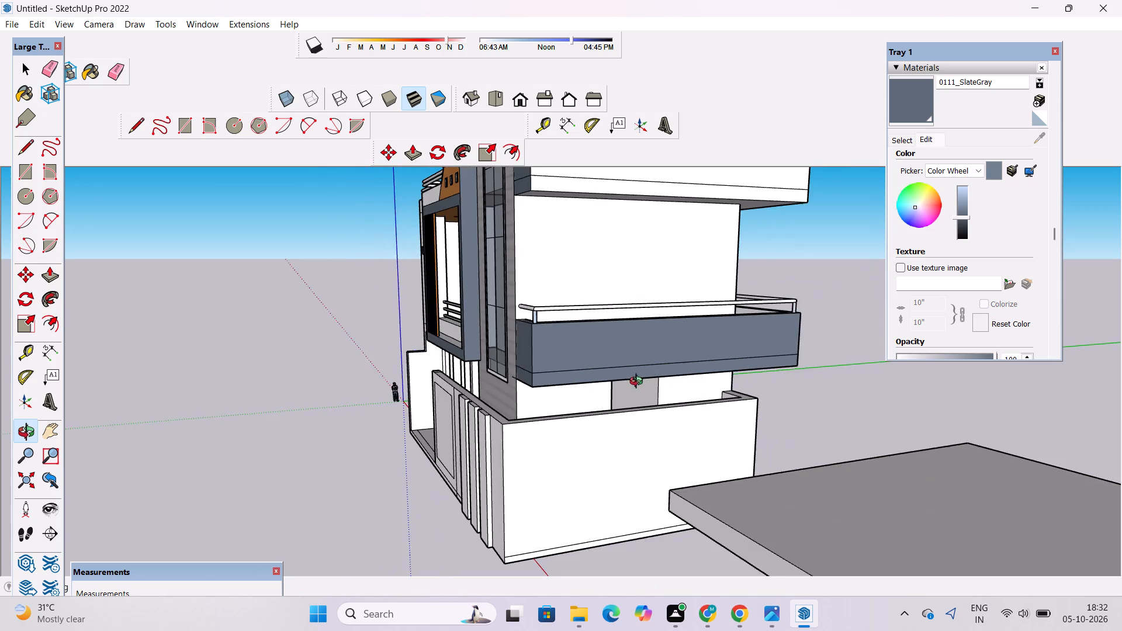
left_click_drag(866, 390, 473, 458)
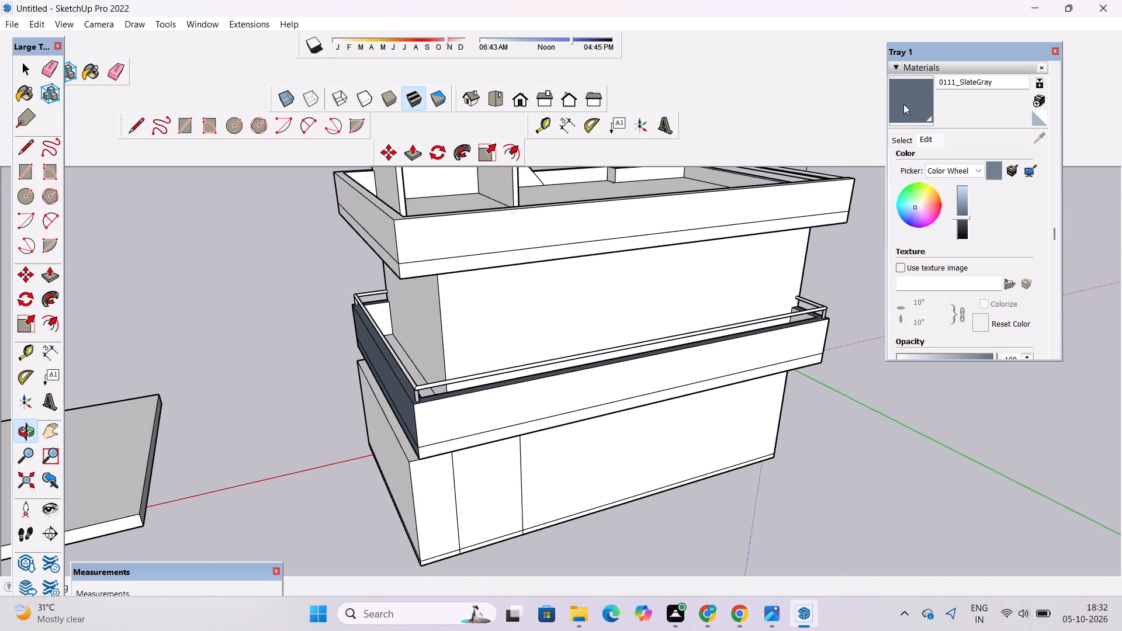
left_click(903, 103)
scroll(751, 375, "up", 5)
left_click(750, 375)
left_click(745, 339)
scroll(749, 306, "up", 3)
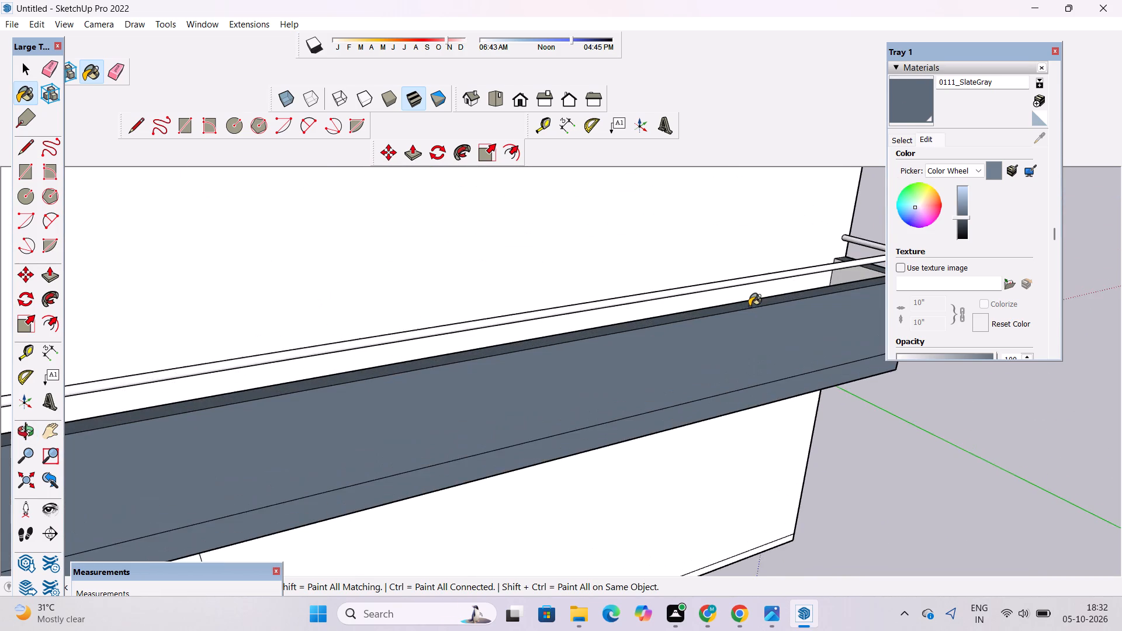
scroll(749, 306, "up", 2)
scroll(746, 307, "down", 10)
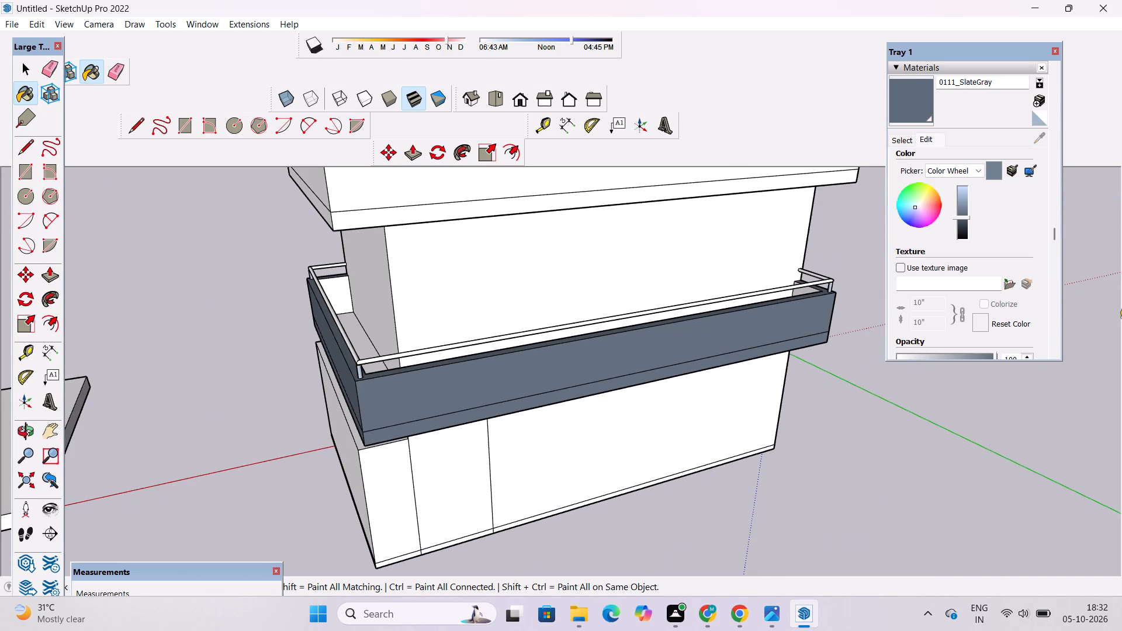
Paint the inner faces of the lower side balcony's end parapet and its adjoining long side parapet with 0111_SlateGray.
scroll(333, 290, "up", 17)
left_click(332, 290)
scroll(309, 301, "up", 8)
left_click(122, 388)
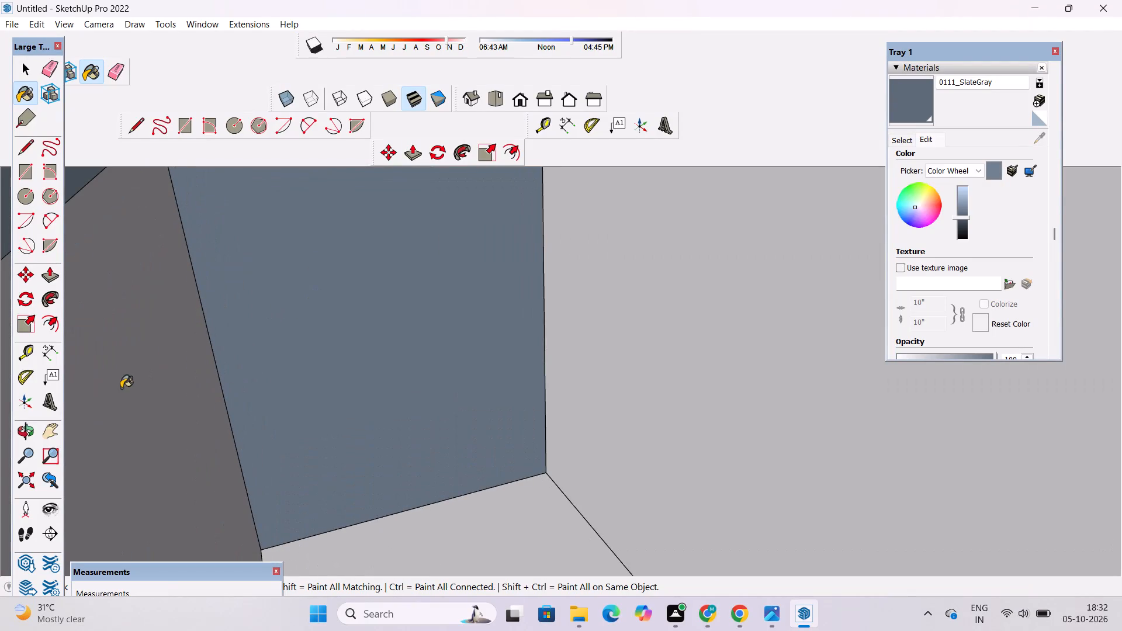
scroll(237, 289, "down", 13)
Paint the upper roof parapet's top and its inner rear and side faces, behind the grey tower, with 0111_SlateGray.
left_click(513, 99)
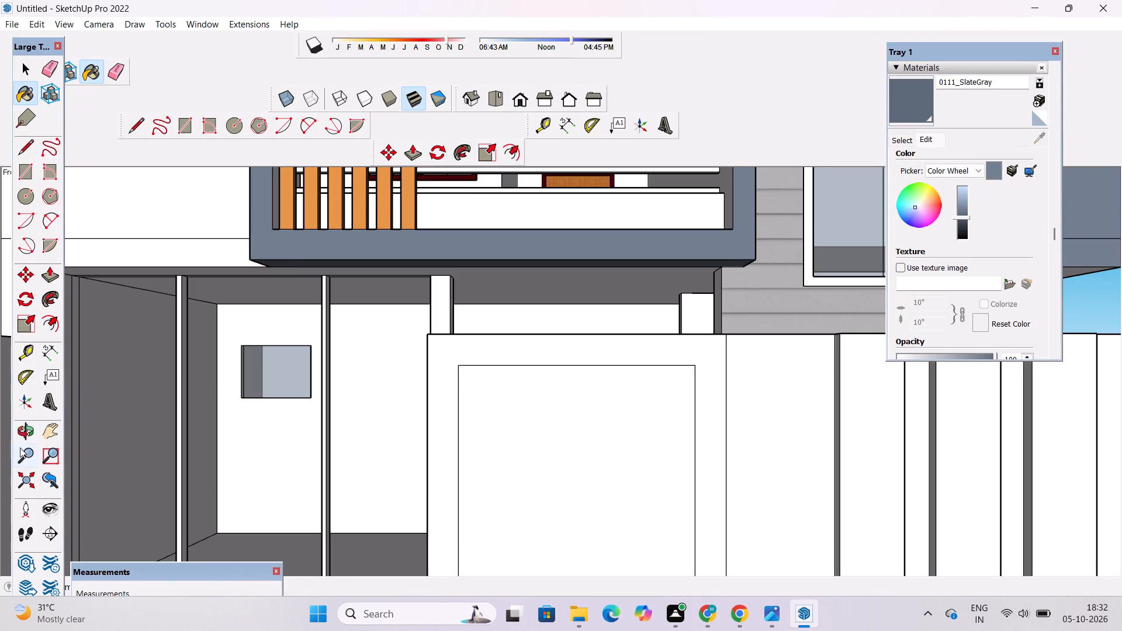
left_click(24, 427)
scroll(276, 317, "down", 10)
left_click_drag(255, 352, 404, 486)
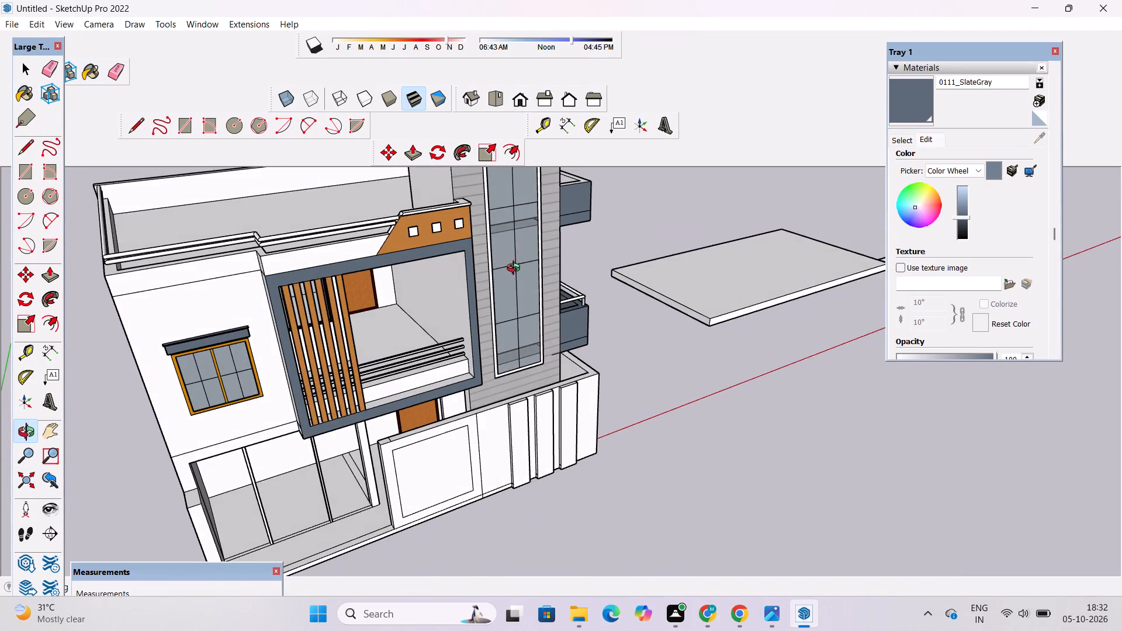
scroll(524, 249, "up", 4)
left_click_drag(610, 252, 444, 463, "shift")
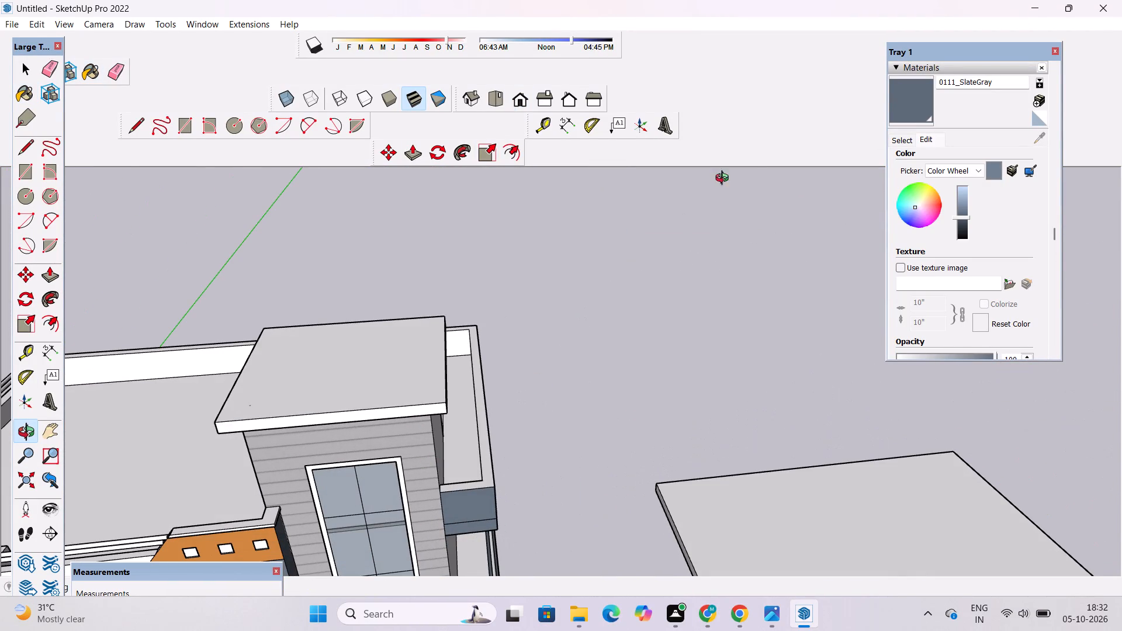
left_click(908, 95)
scroll(452, 391, "up", 6)
scroll(535, 397, "up", 4)
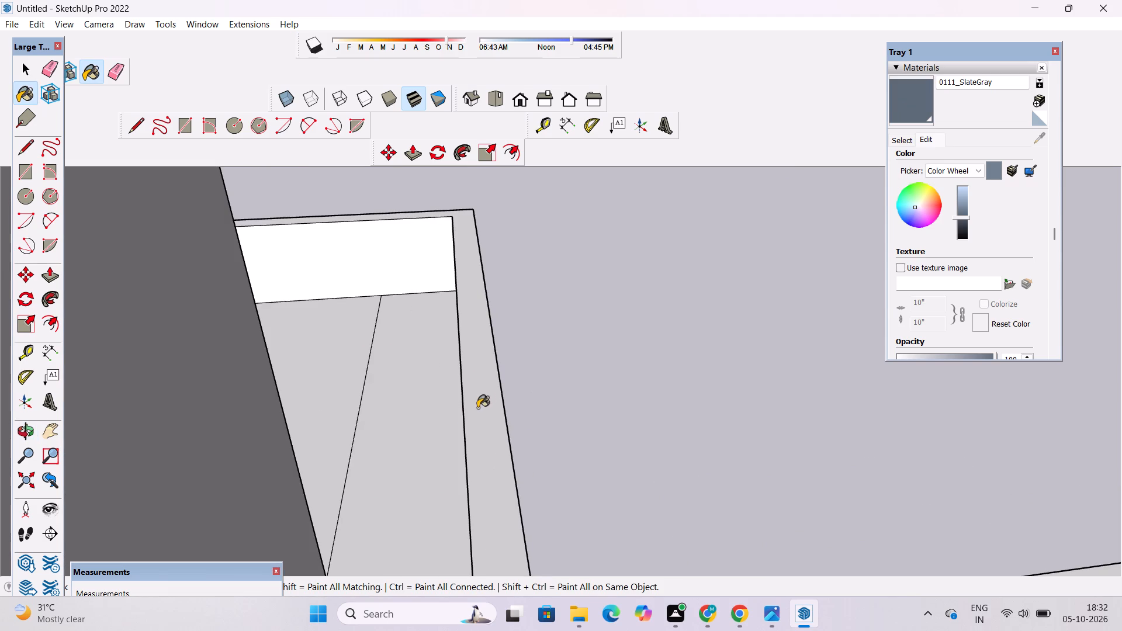
left_click(482, 403)
left_click(429, 233)
scroll(397, 289, "down", 4)
scroll(408, 328, "up", 9)
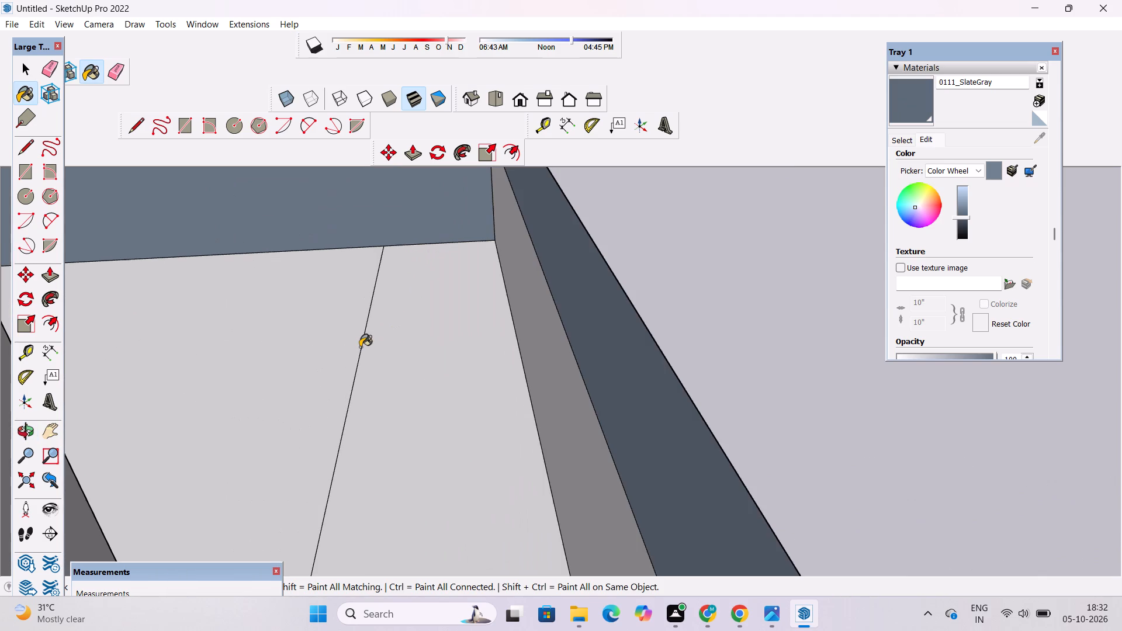
left_click(531, 286)
Erase the stray edge running across the roof floor beside the parapet.
key("e")
left_click_drag(369, 331, 366, 339)
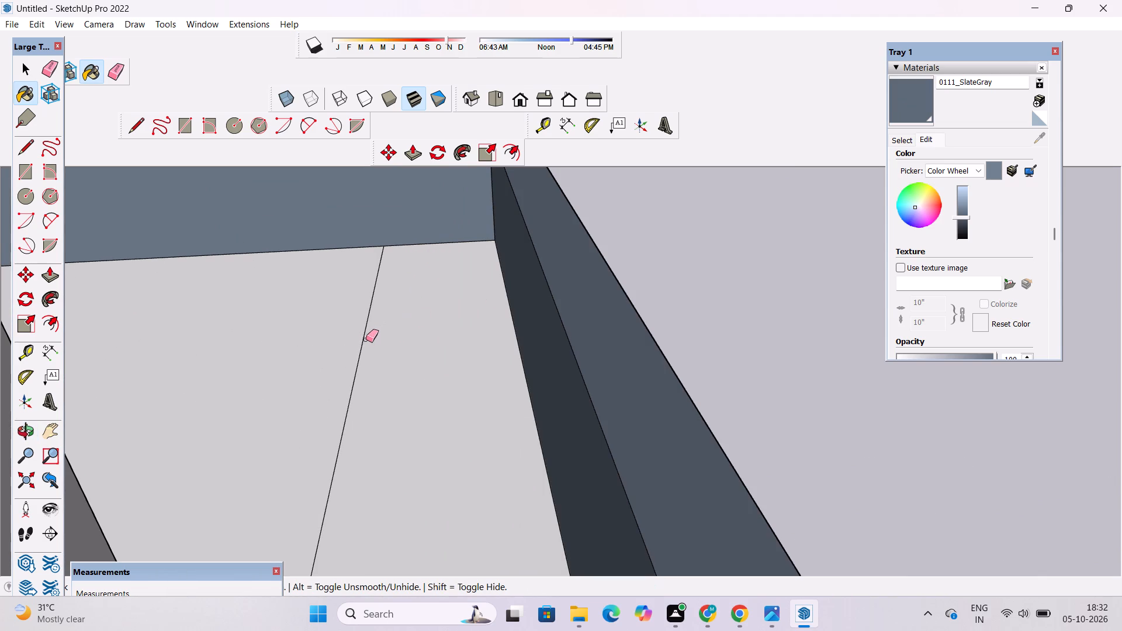
left_click_drag(366, 339, 361, 349)
Paint both bands of the upper roof parapet's long outer side face with 0111_SlateGray.
key("o")
scroll(356, 351, "down", 6)
left_click_drag(647, 351, 182, 323)
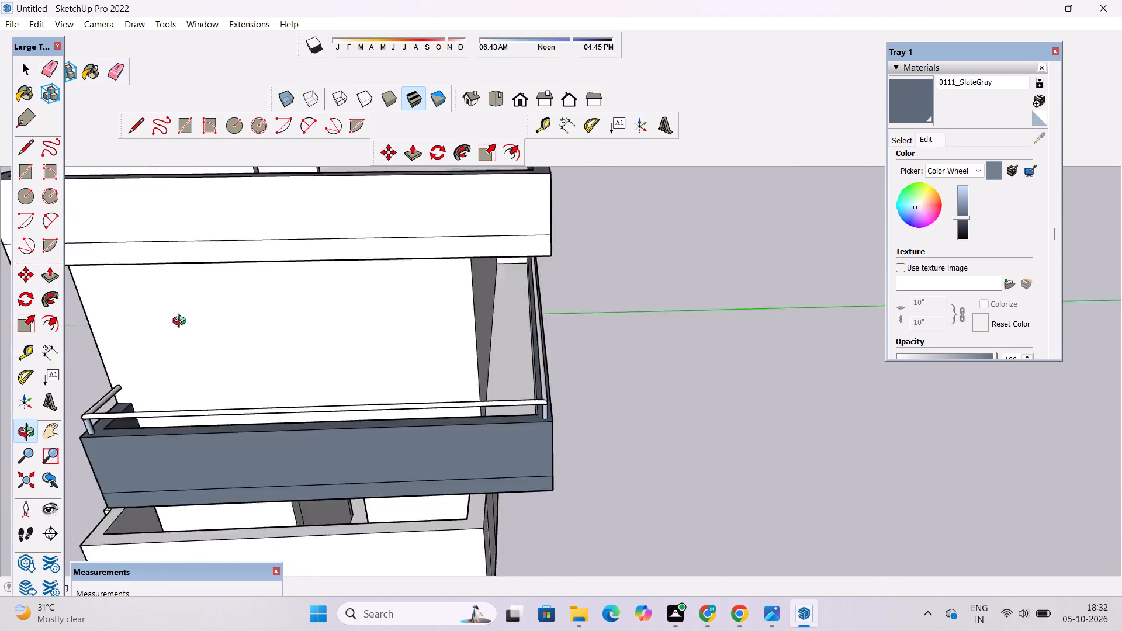
left_click_drag(182, 323, 156, 309)
left_click_drag(290, 311, 400, 445, "shift")
left_click_drag(393, 438, 392, 409)
left_click_drag(392, 408, 413, 372, "shift")
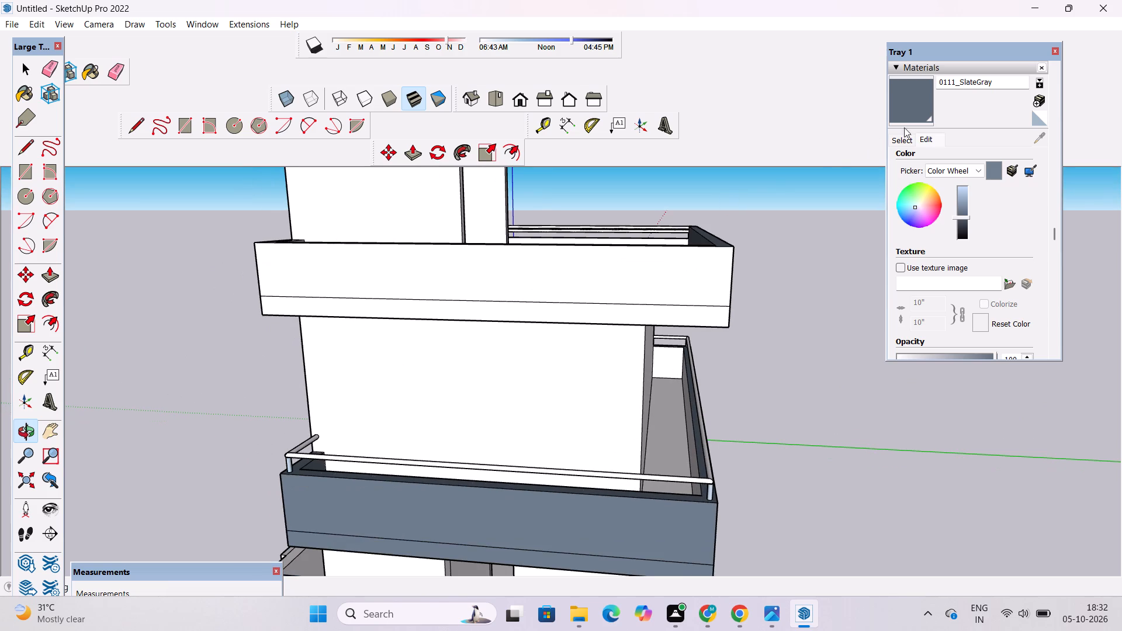
left_click(919, 105)
left_click_drag(641, 279, 641, 287)
left_click(631, 322)
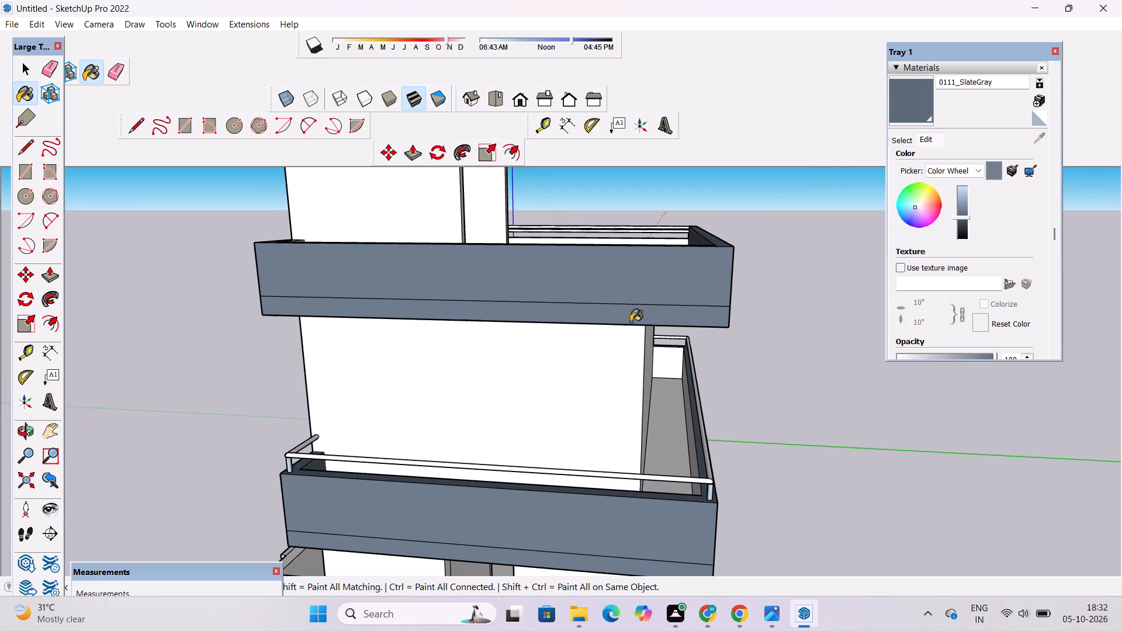
Paint both bands of the upper roof parapet's outer rear face with 0111_SlateGray.
key("o")
scroll(290, 266, "down", 5)
left_click_drag(657, 314, 438, 328)
left_click(908, 110)
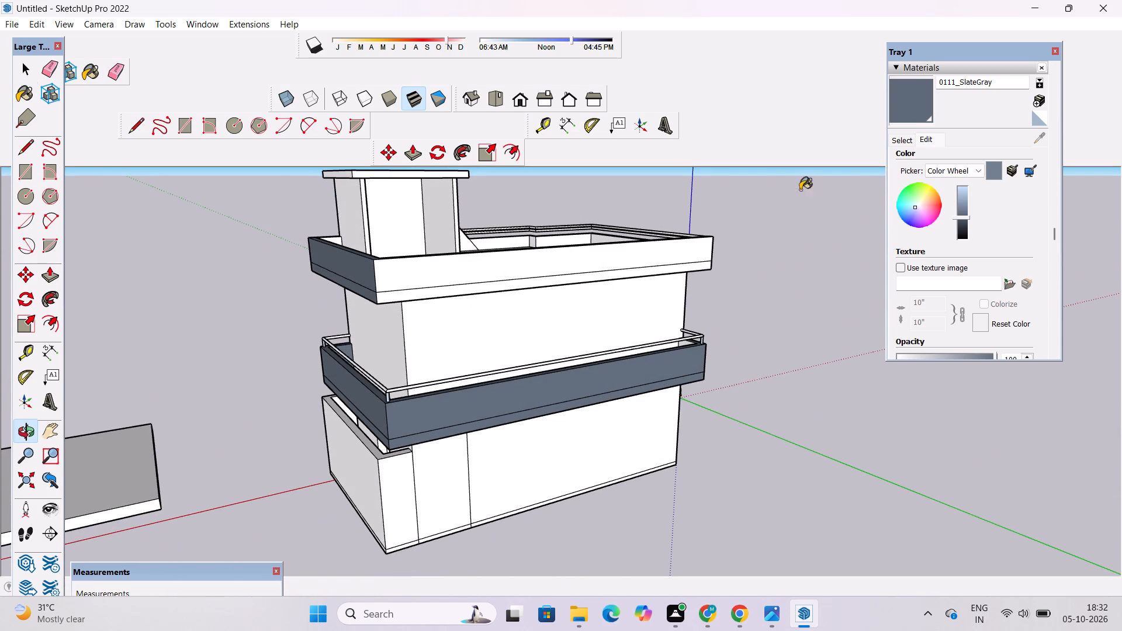
left_click(686, 258)
left_click(681, 271)
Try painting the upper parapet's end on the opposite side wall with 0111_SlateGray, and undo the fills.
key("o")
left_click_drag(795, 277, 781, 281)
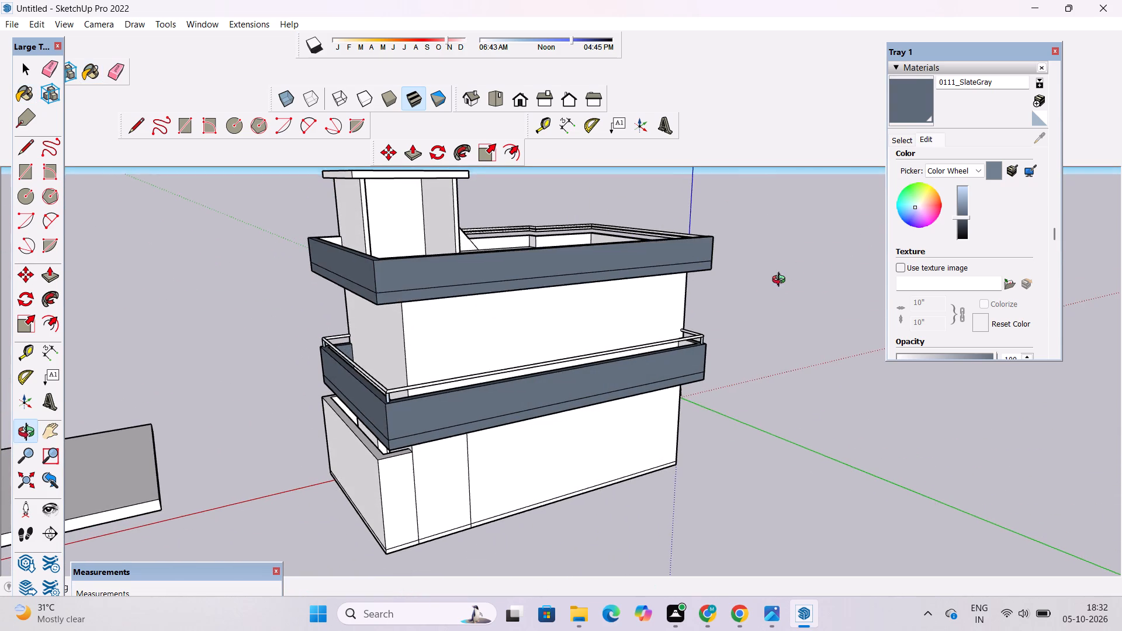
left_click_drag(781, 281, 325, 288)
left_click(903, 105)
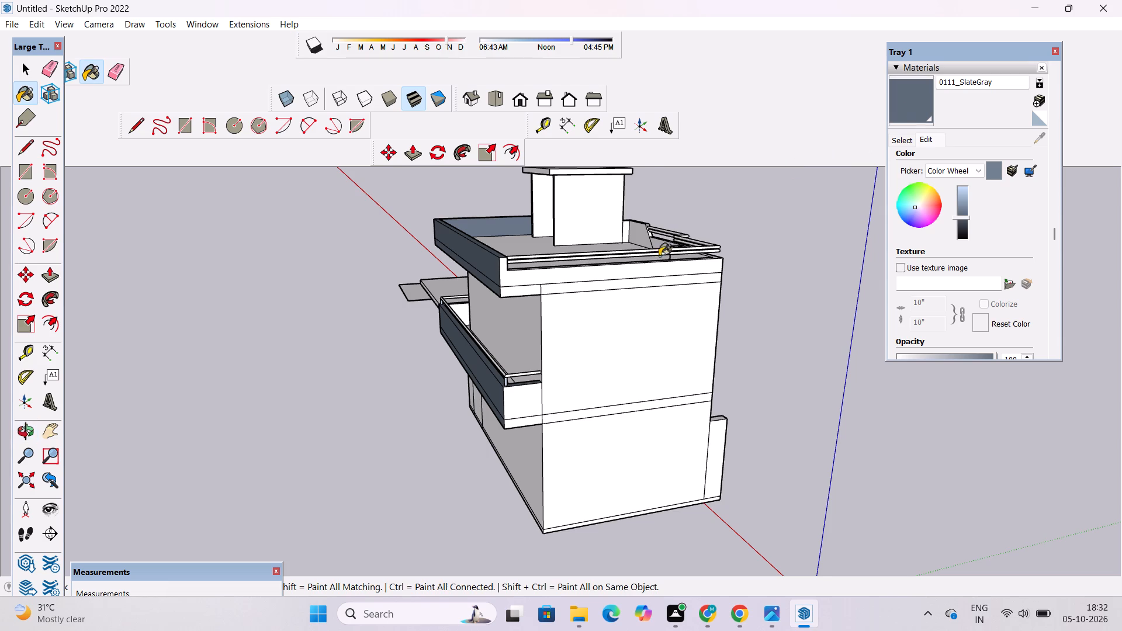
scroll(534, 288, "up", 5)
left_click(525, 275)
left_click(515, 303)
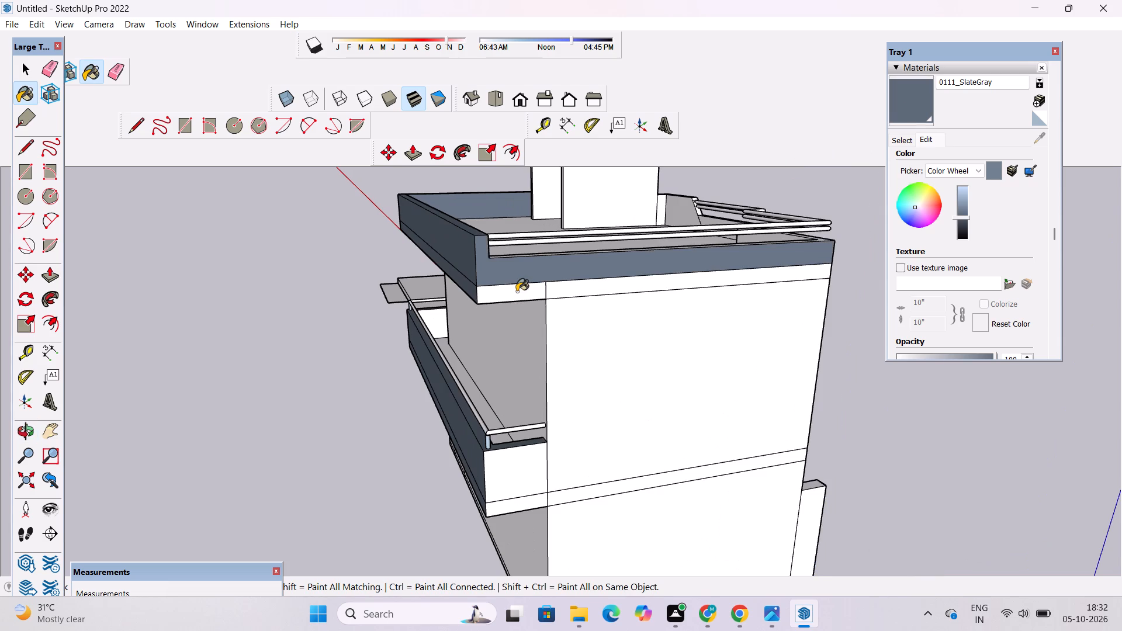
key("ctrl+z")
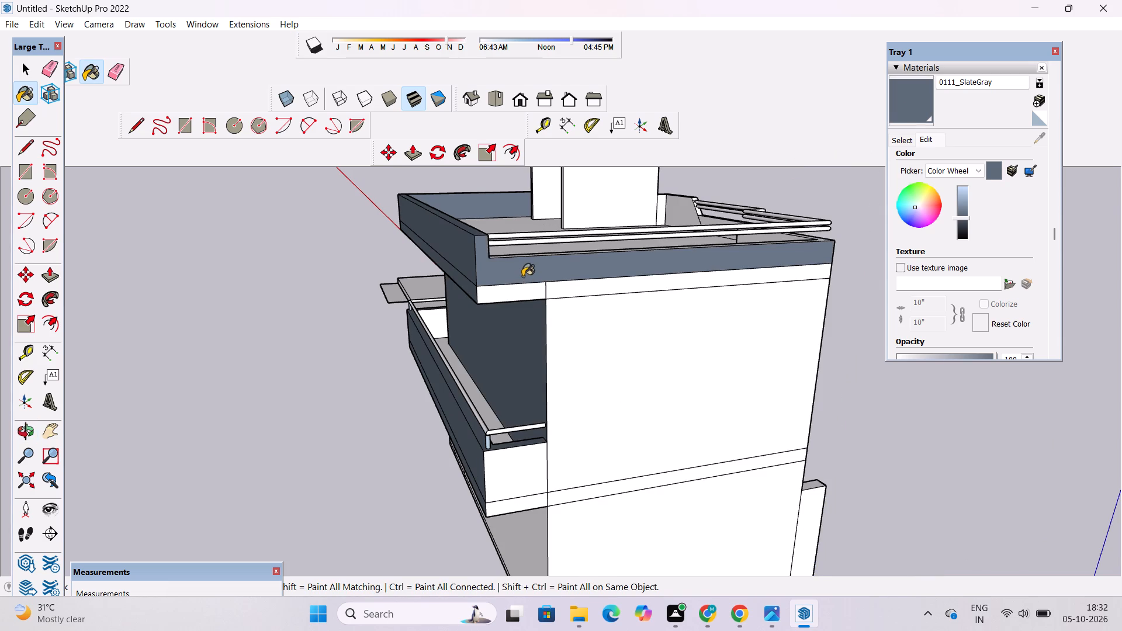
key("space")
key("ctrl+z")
Draw a vertical 3' line on the upper parapet's side face, continuing the rear wall corner up to the parapet's top.
key("l")
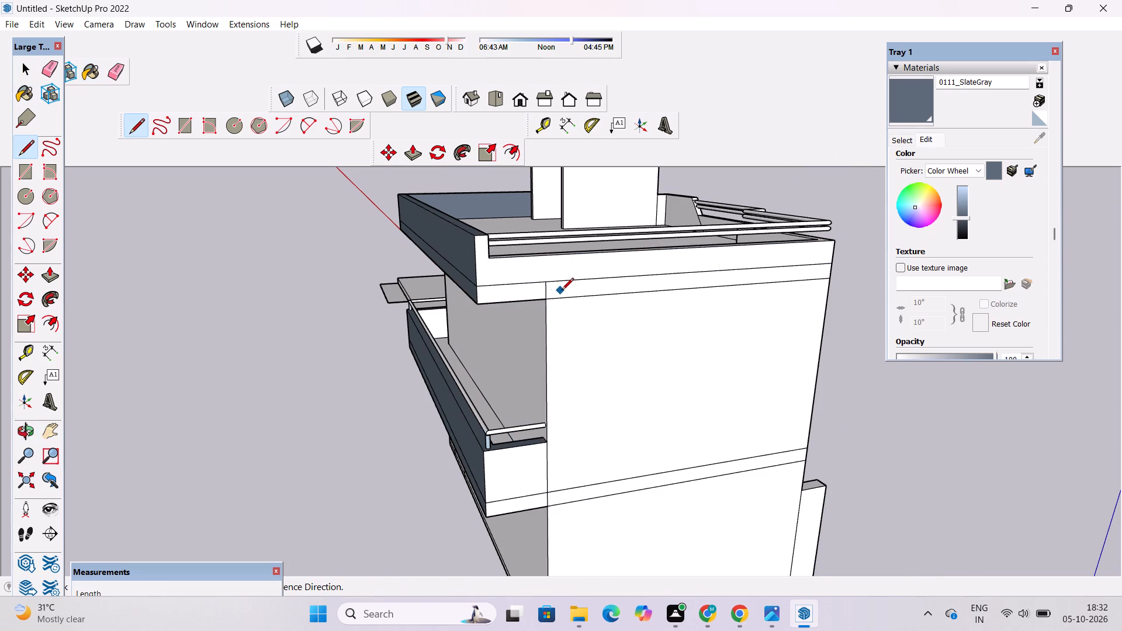
scroll(567, 304, "down", 3)
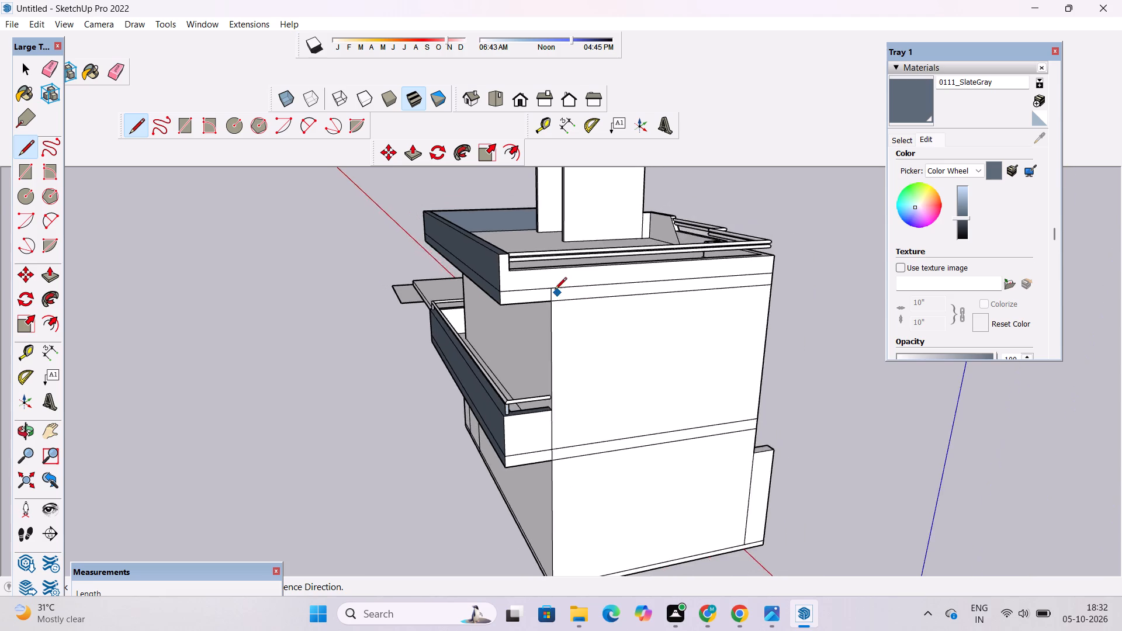
scroll(555, 290, "up", 7)
left_click(548, 285)
left_click(545, 245)
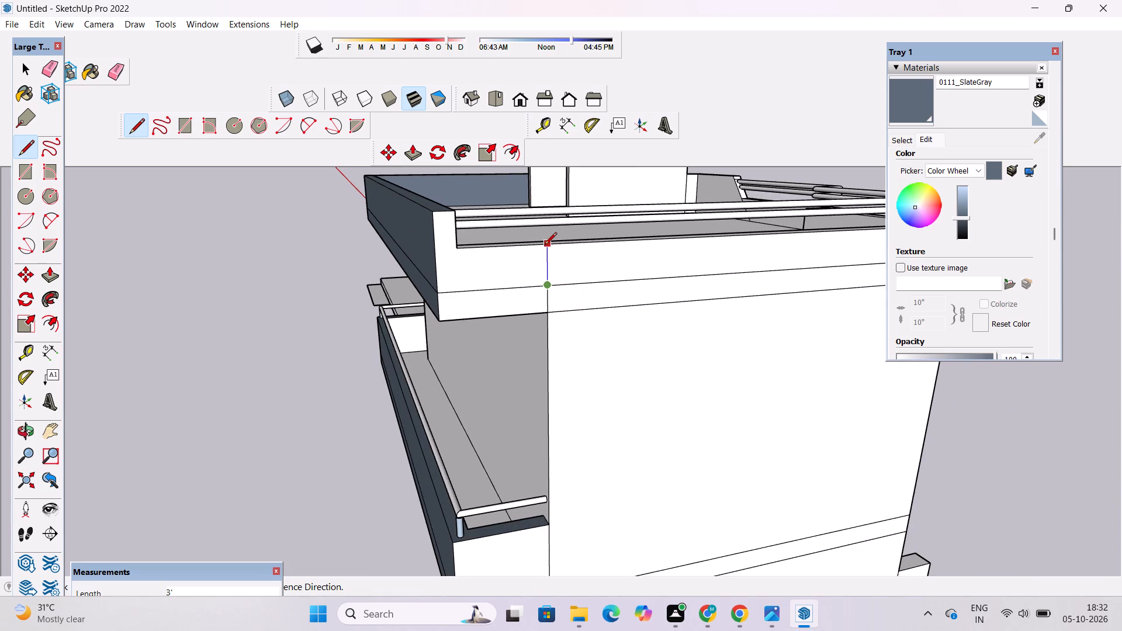
key("space")
Paint both bands of the projecting end faces of the upper parapet and lower rear balcony with 0111_SlateGray.
left_click(891, 110)
left_click(518, 267)
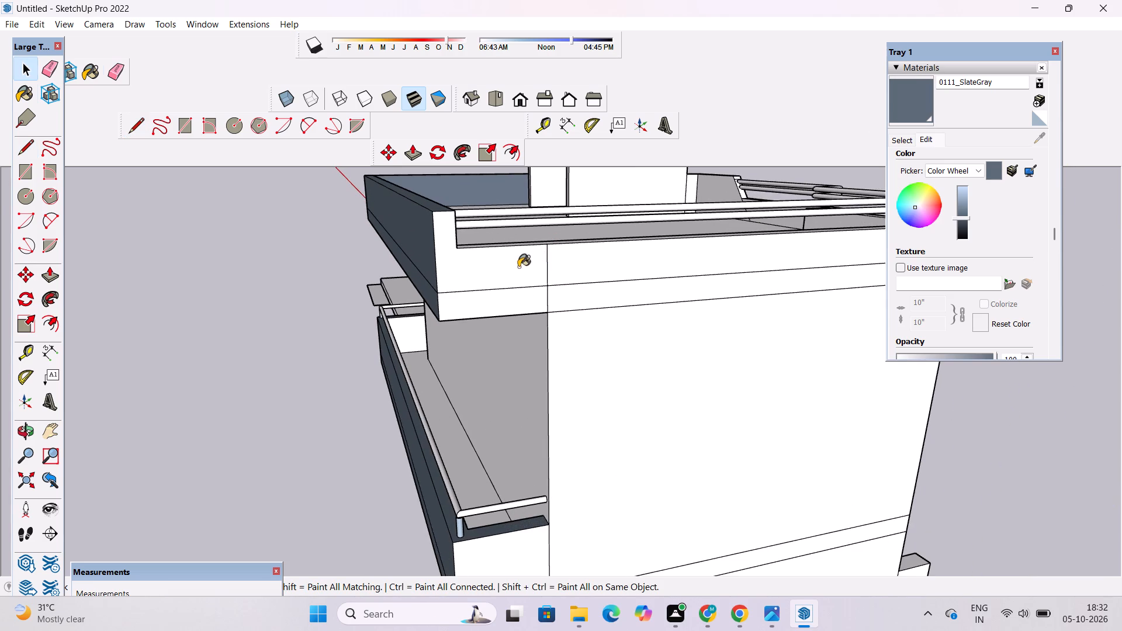
left_click(511, 296)
scroll(480, 225, "down", 6)
scroll(503, 429, "up", 5)
left_click(504, 435)
left_click(504, 486)
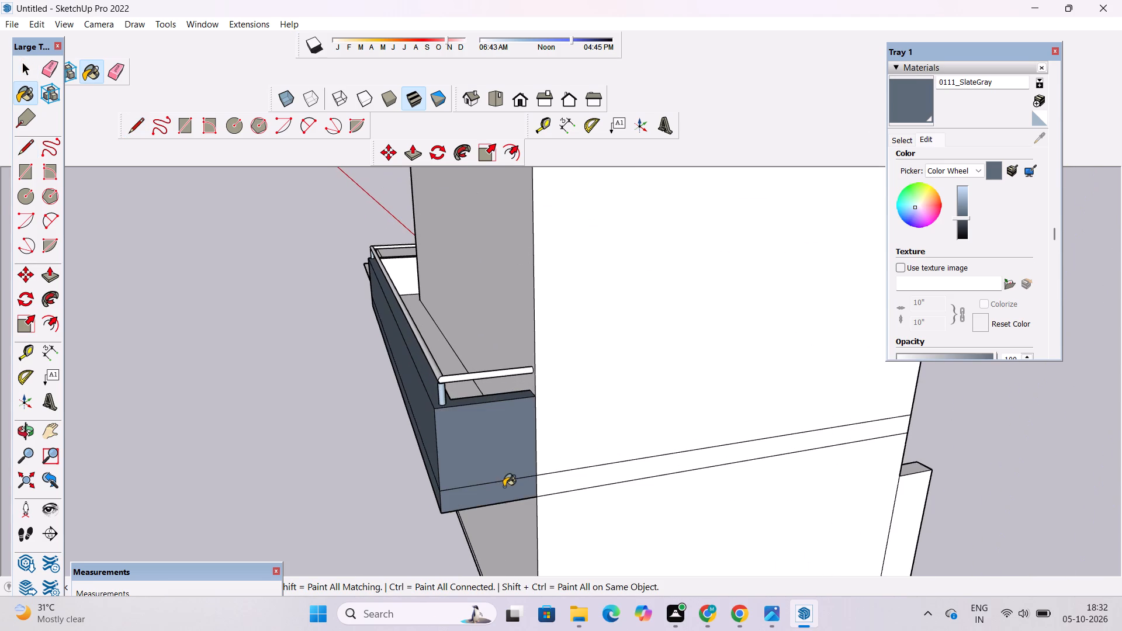
Erase the horizontal floor-level edges across the plain side wall at the lower balcony and roof levels.
key("e")
left_click_drag(604, 455, 605, 495)
scroll(564, 479, "down", 6)
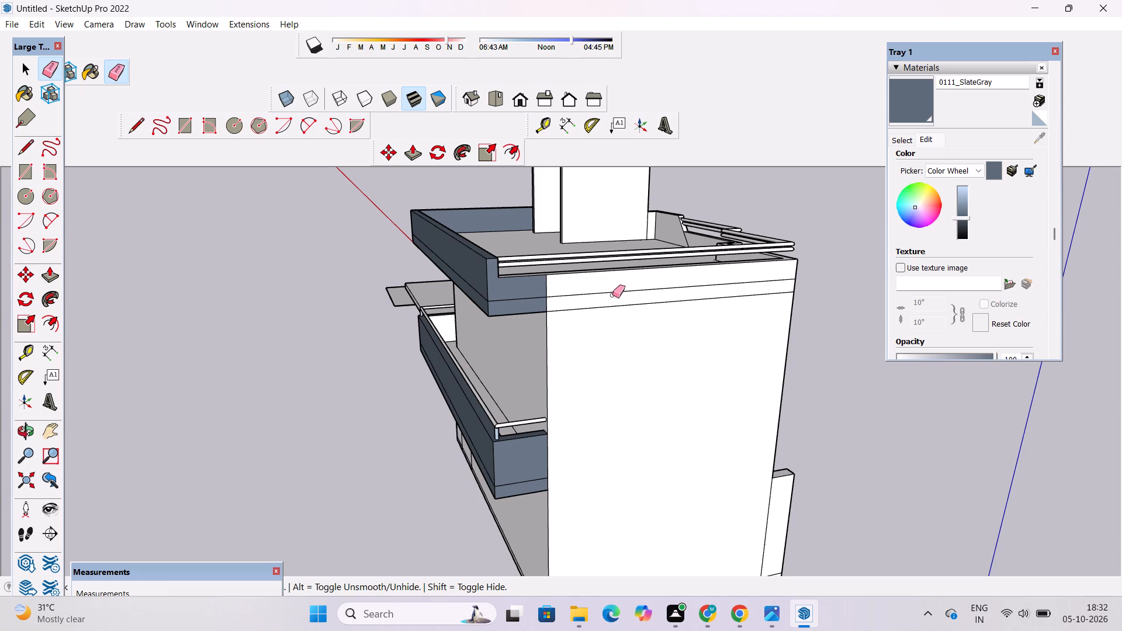
left_click_drag(618, 285, 618, 313)
Erase the vertical edge dividing the ground-floor rear wall, next to the compound wall.
key("o")
scroll(583, 336, "down", 4)
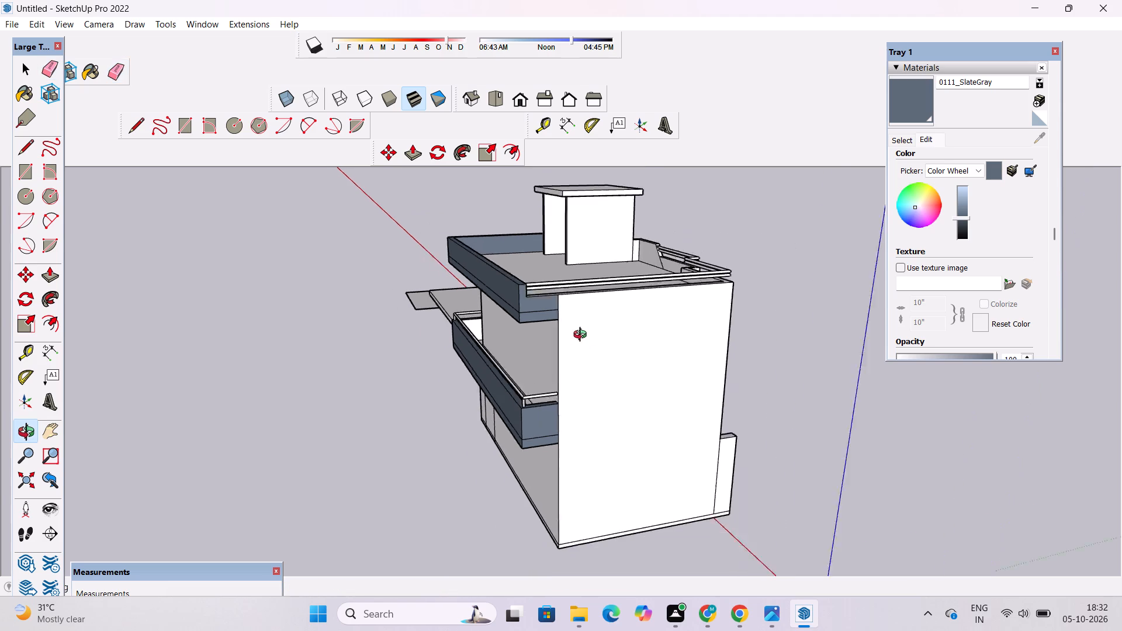
scroll(583, 336, "down", 2)
left_click_drag(482, 389, 905, 378)
scroll(413, 452, "up", 3)
left_click_drag(426, 463, 437, 407)
scroll(536, 391, "up", 4)
key("e")
left_click_drag(561, 342, 515, 418)
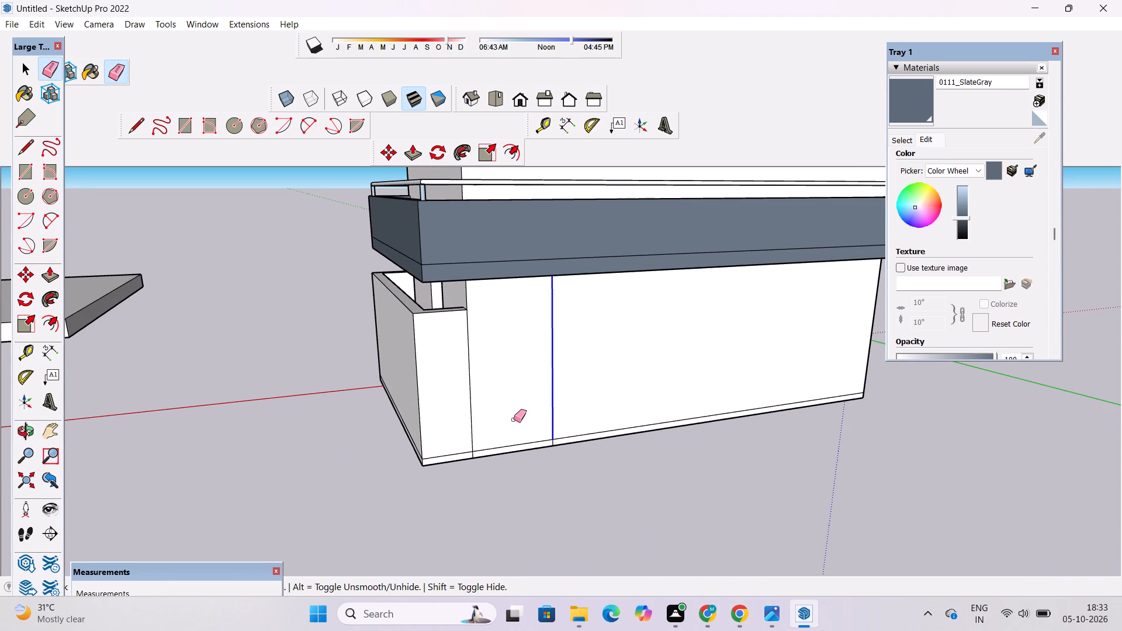
Paint the inner face of the lower balcony's long rear parapet with 0111_SlateGray.
key("o")
scroll(475, 403, "down", 4)
left_click_drag(333, 417, 525, 415)
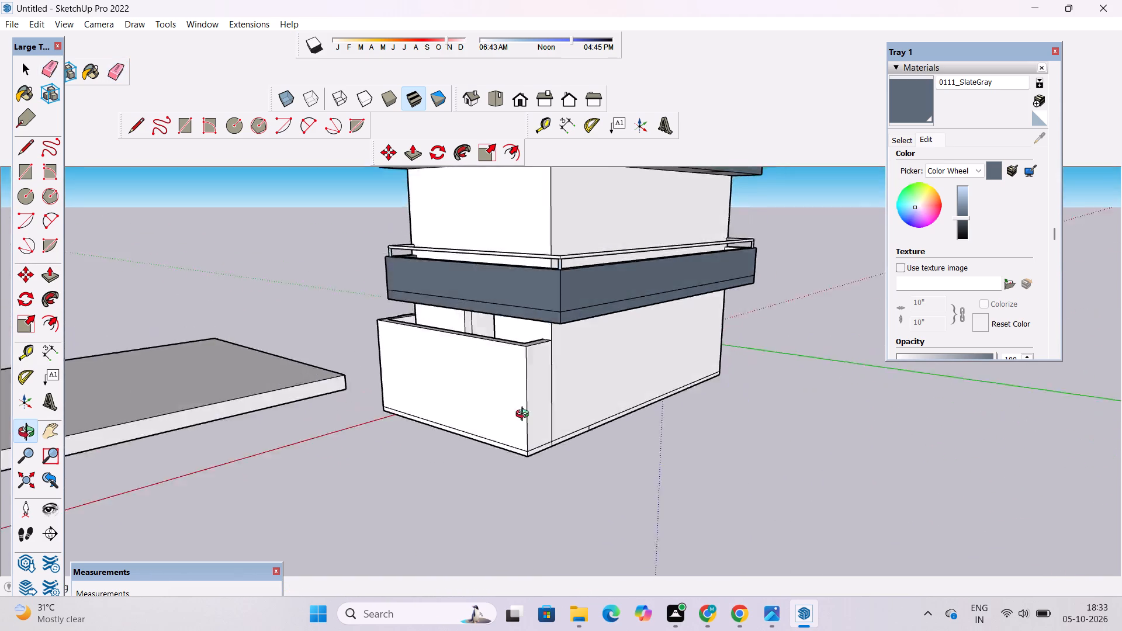
left_click_drag(525, 415, 768, 425)
scroll(578, 310, "up", 3)
left_click_drag(551, 353, 610, 410)
left_click_drag(687, 331, 483, 429)
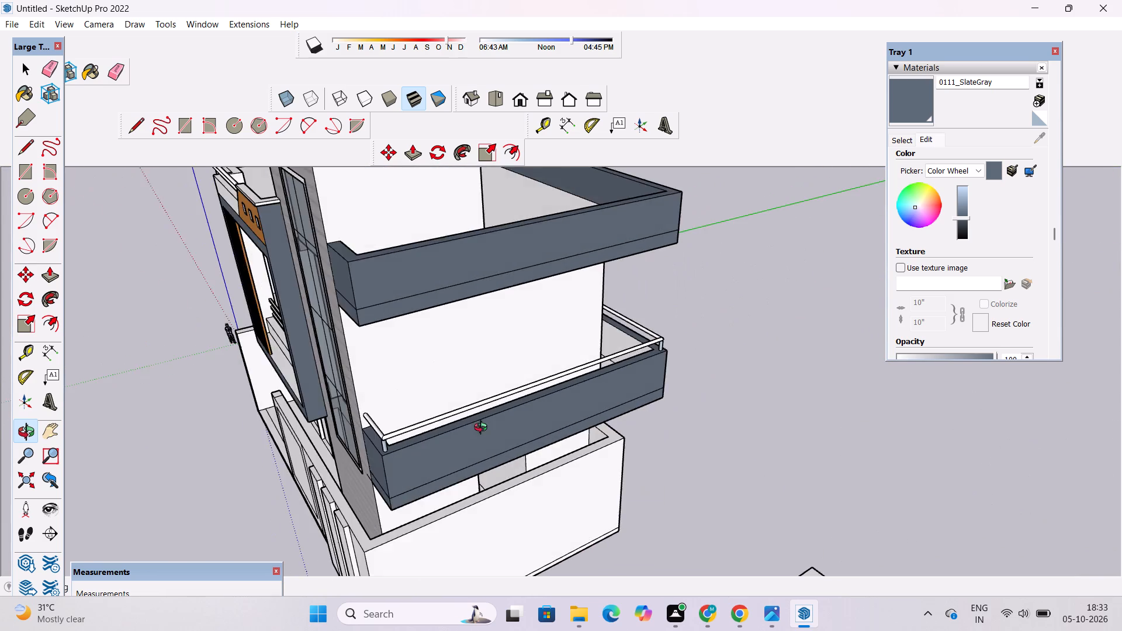
left_click_drag(483, 429, 482, 447)
scroll(597, 343, "up", 5)
left_click_drag(605, 342, 490, 360)
left_click(922, 106)
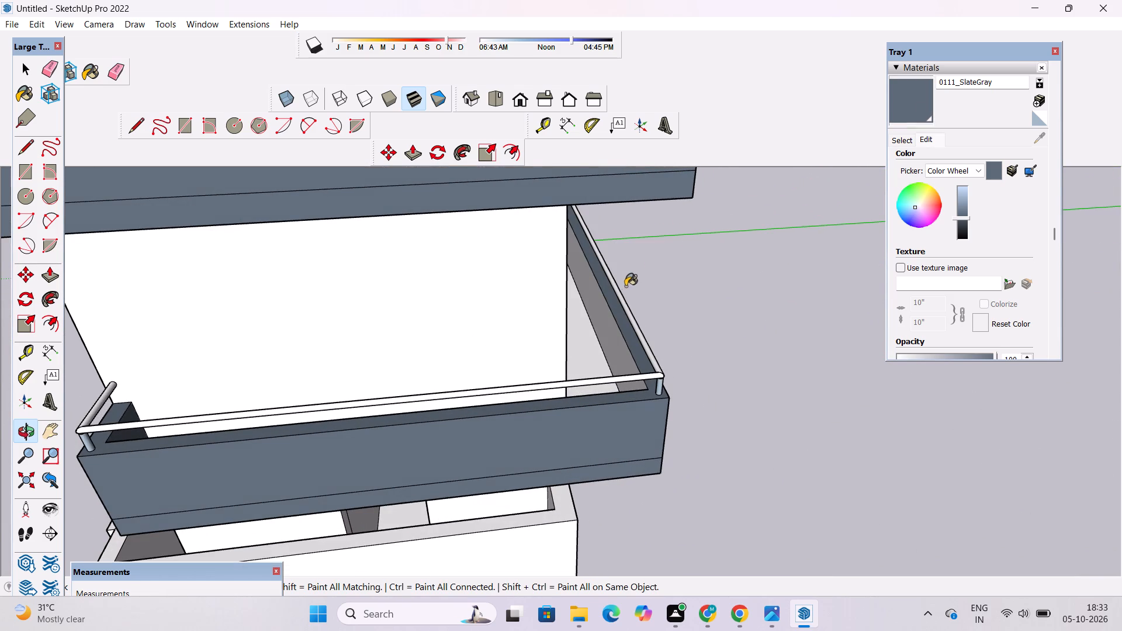
scroll(624, 287, "up", 5)
left_click(490, 286)
Paint the inner face of the end parapet closing the far end of the lower rear balcony with 0111_SlateGray.
key("o")
scroll(517, 329, "down", 5)
left_click_drag(526, 396, 505, 308)
left_click_drag(507, 310, 640, 436, "shift")
scroll(469, 111, "up", 2)
left_click(906, 102)
left_click(490, 234)
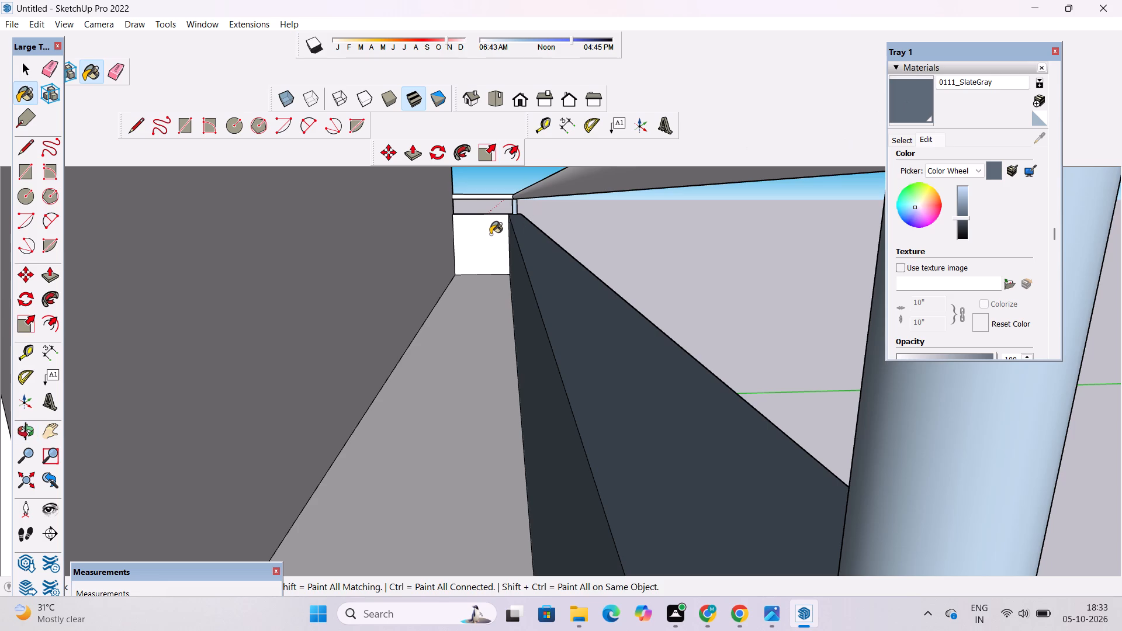
Examine the whole house from above and from the front to check the painted parapets.
key("o")
scroll(577, 212, "down", 11)
left_click_drag(539, 251, 757, 425)
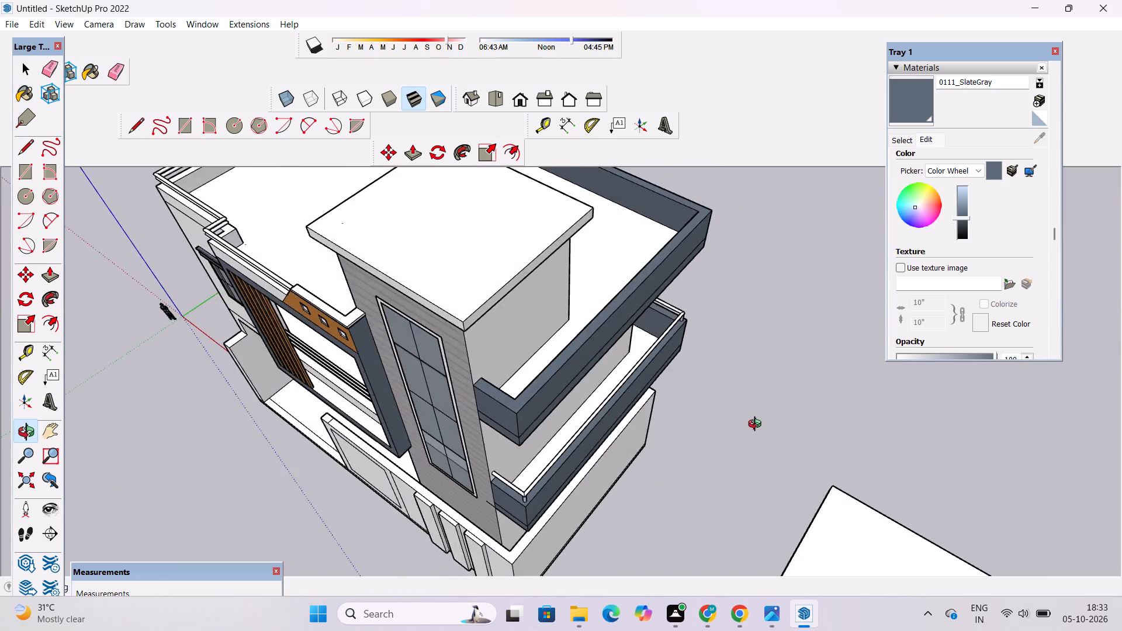
left_click_drag(757, 425, 641, 439)
scroll(556, 299, "down", 5)
left_click_drag(539, 330, 718, 309)
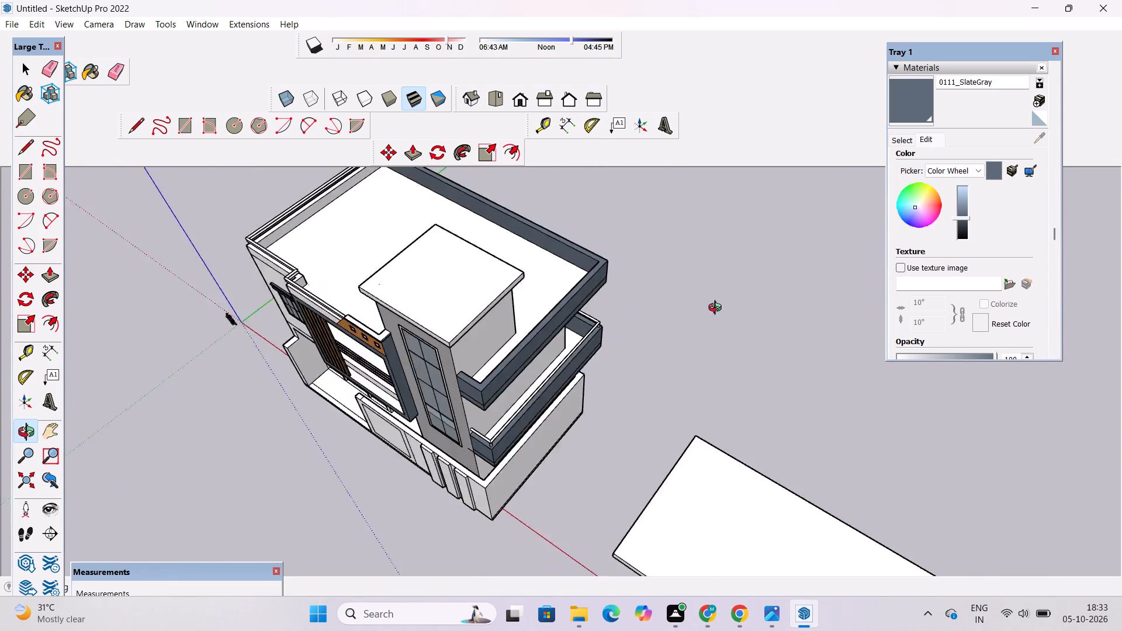
left_click_drag(718, 309, 743, 292)
left_click_drag(546, 306, 549, 318, "shift")
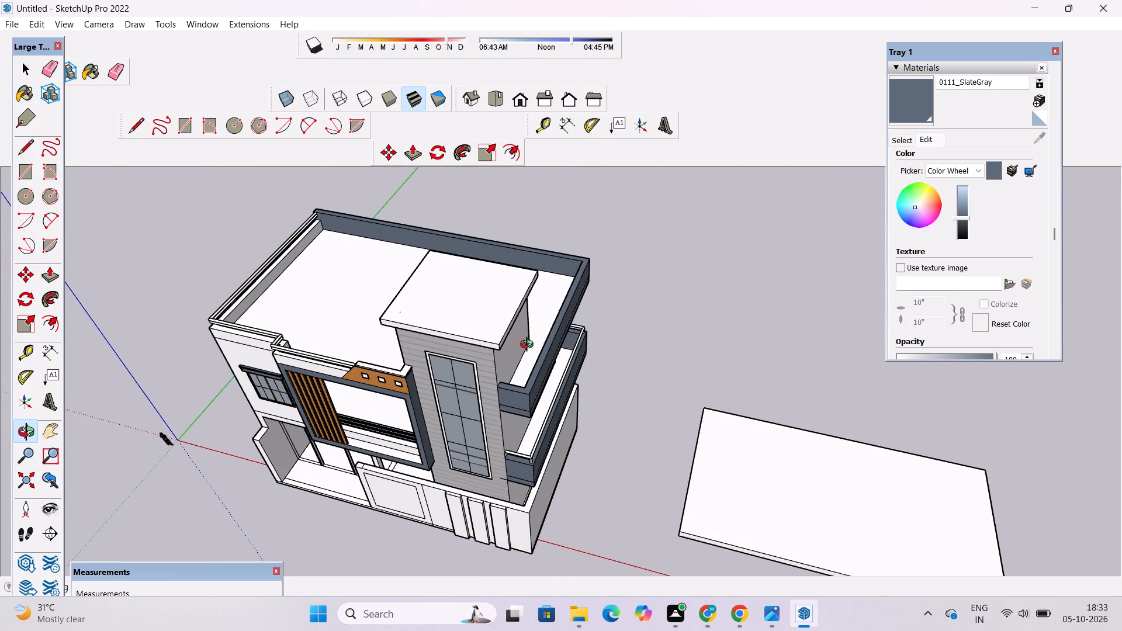
left_click_drag(529, 346, 559, 330)
Paint the top and front faces of the coping above the orange panel with three square openings with 0111_SlateGray.
scroll(439, 345, "up", 3)
left_click_drag(401, 364, 535, 290, "shift")
left_click_drag(488, 360, 505, 297)
scroll(505, 293, "up", 4)
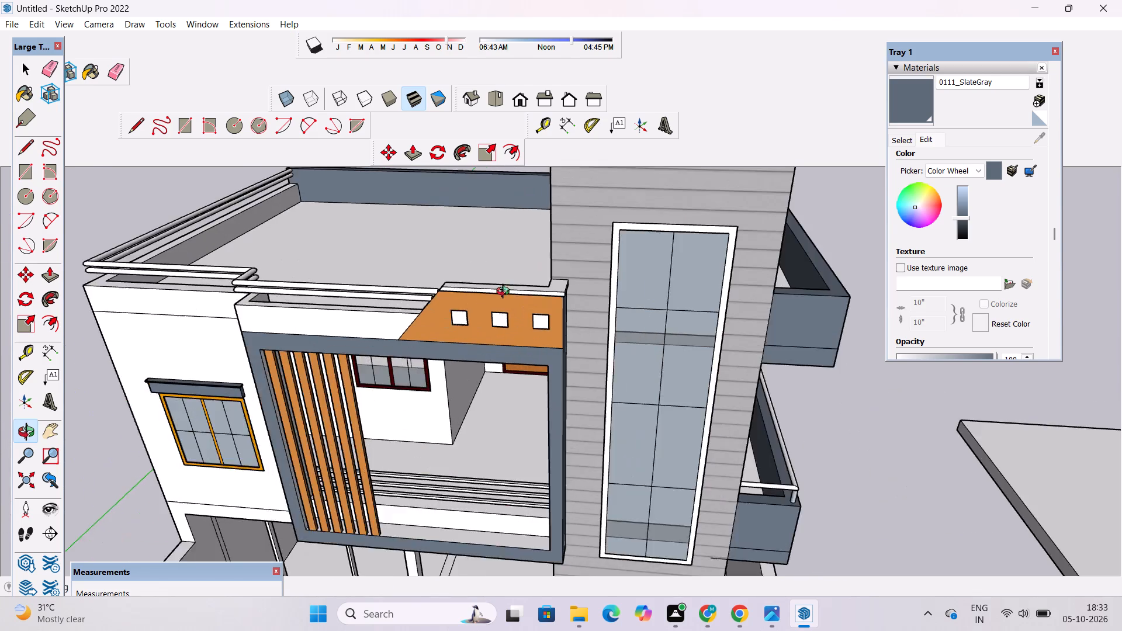
scroll(505, 293, "up", 4)
left_click_drag(498, 300, 566, 300, "shift")
left_click_drag(567, 301, 565, 282)
scroll(556, 287, "down", 1)
left_click_drag(555, 290, 540, 307, "shift")
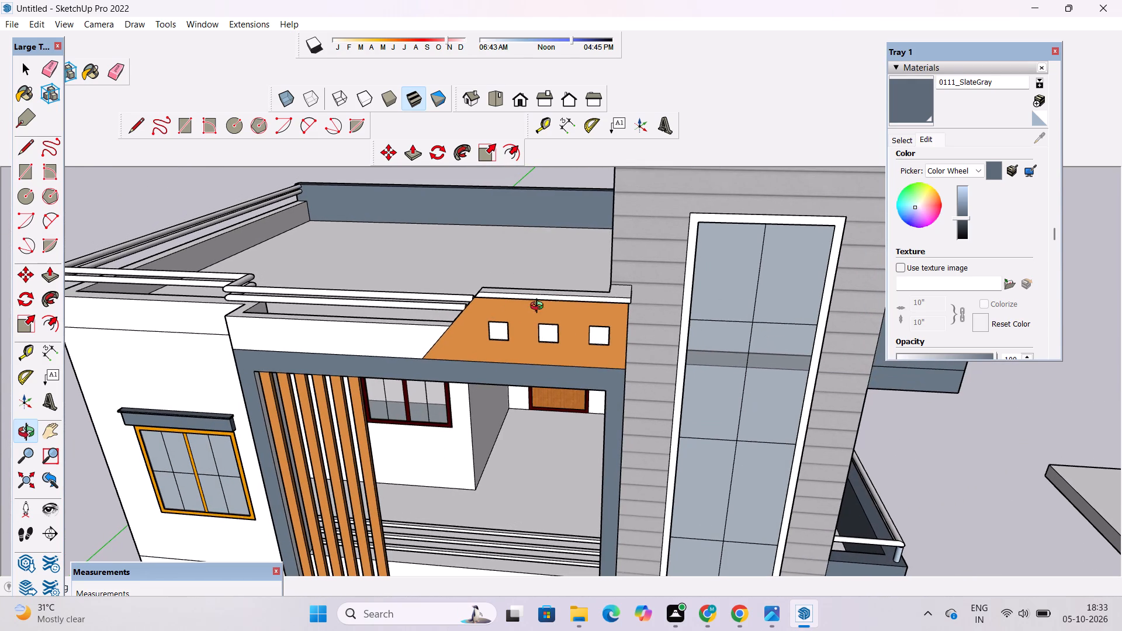
left_click(926, 104)
scroll(560, 305, "up", 9)
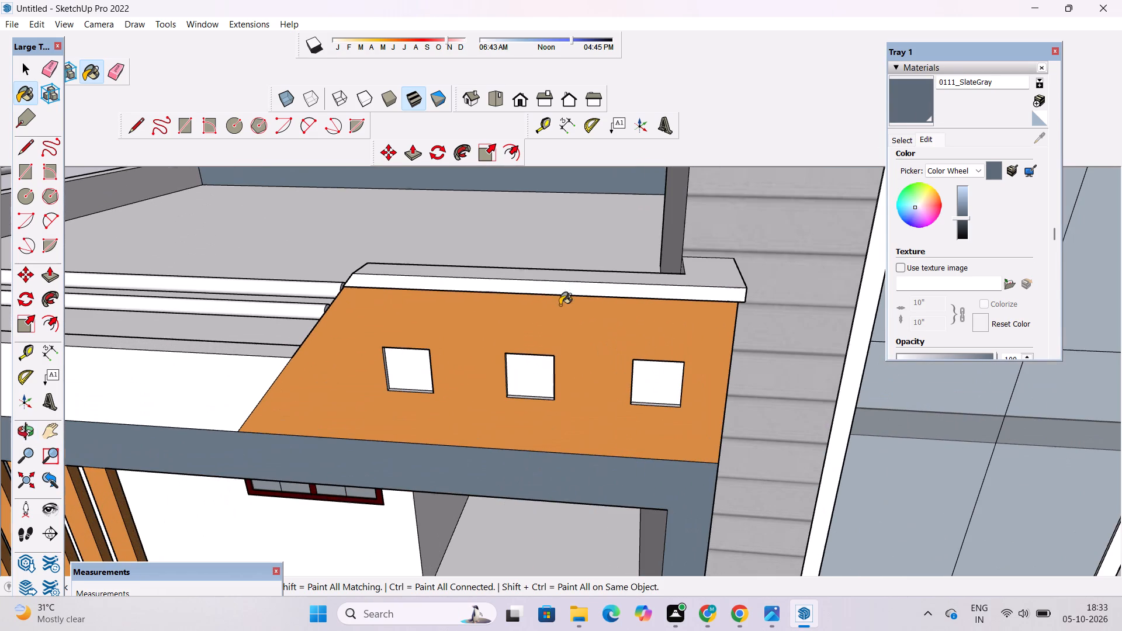
left_click(559, 278)
left_click(562, 289)
Paint the underside and end face of the coping above the orange panel with 0111_SlateGray.
key("o")
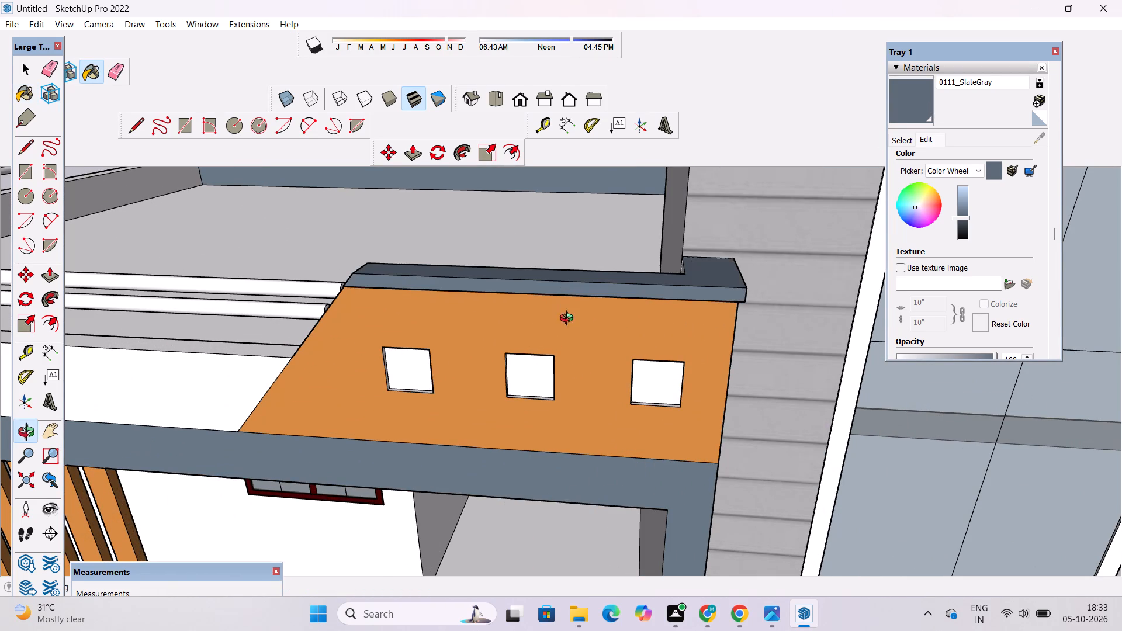
left_click_drag(569, 320, 530, 151)
left_click(903, 95)
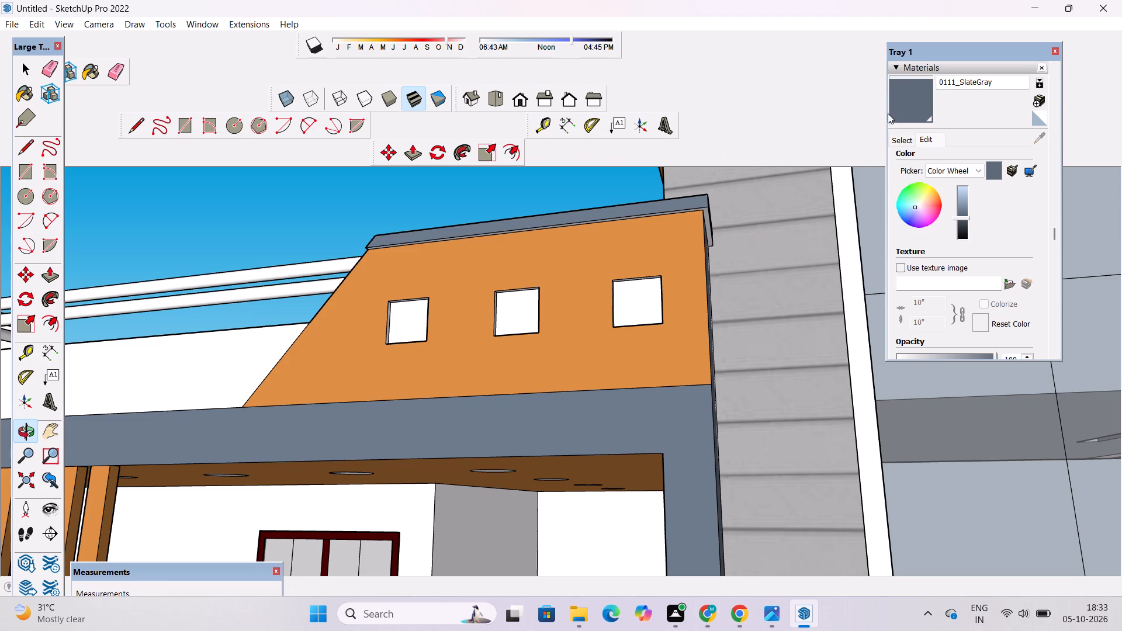
scroll(683, 223, "up", 17)
left_click(675, 226)
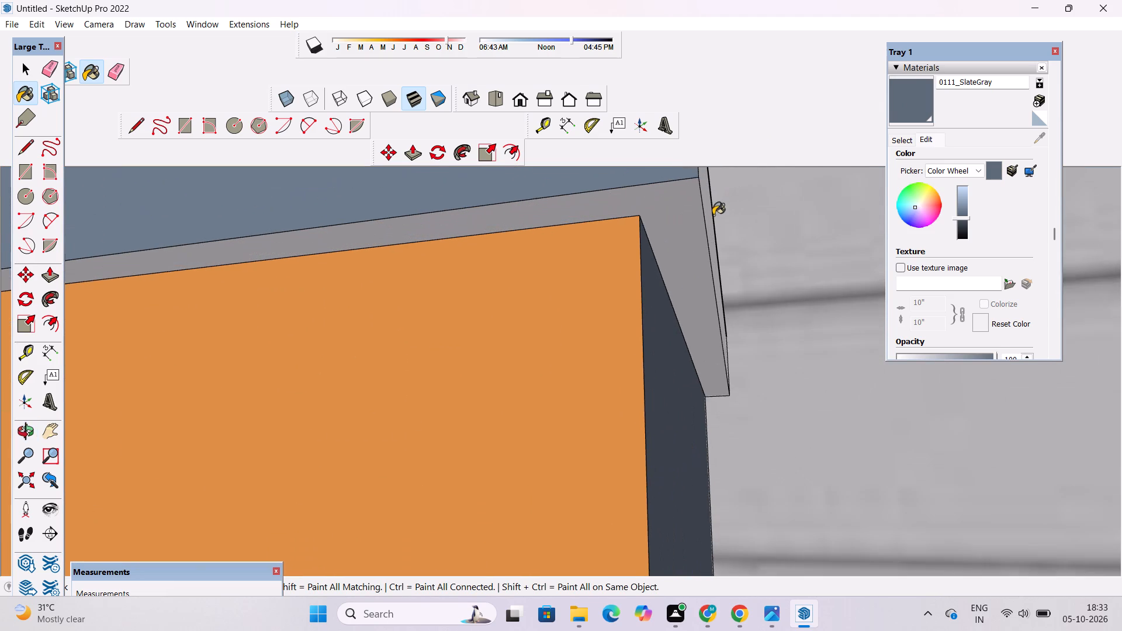
scroll(713, 215, "up", 4)
left_click(702, 217)
scroll(679, 302, "down", 7)
key("o")
scroll(654, 237, "down", 11)
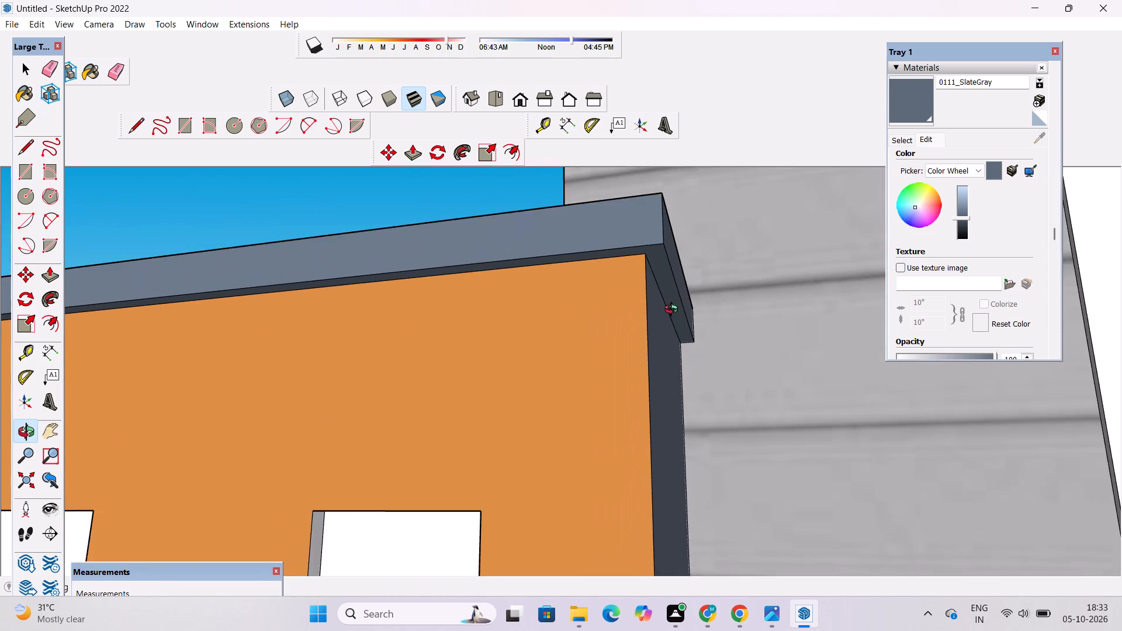
Paint the two roof railing pipes running along the white parapet beside the orange panel with 0111_SlateGray.
left_click_drag(676, 312, 698, 399)
scroll(692, 347, "down", 17)
left_click_drag(498, 333, 675, 410)
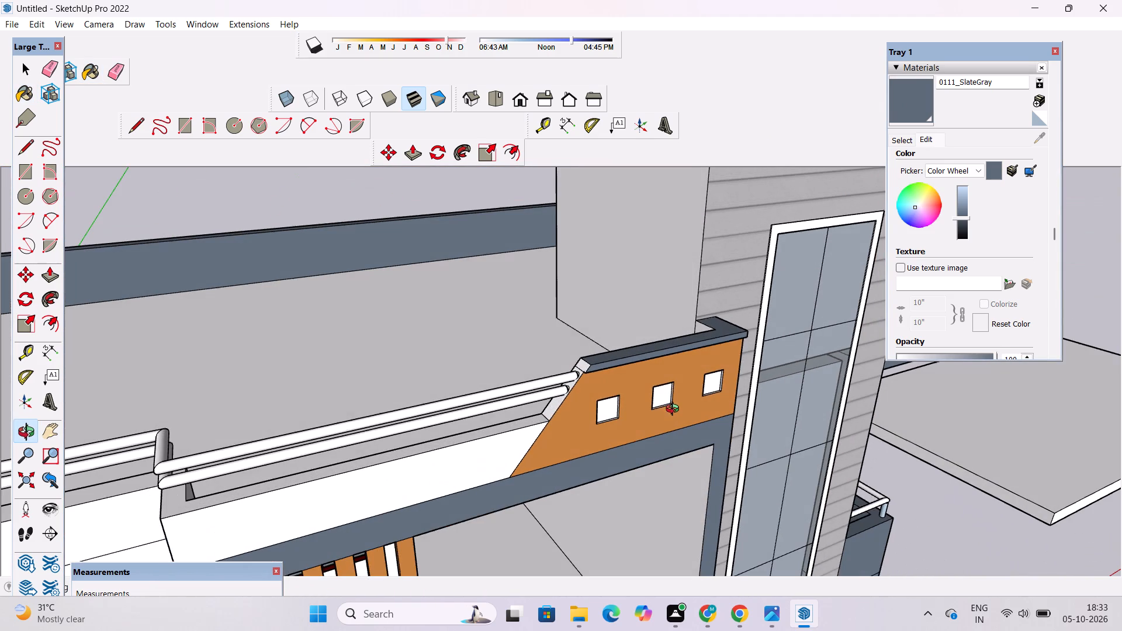
left_click_drag(608, 390, 549, 386)
left_click_drag(510, 384, 632, 358, "shift")
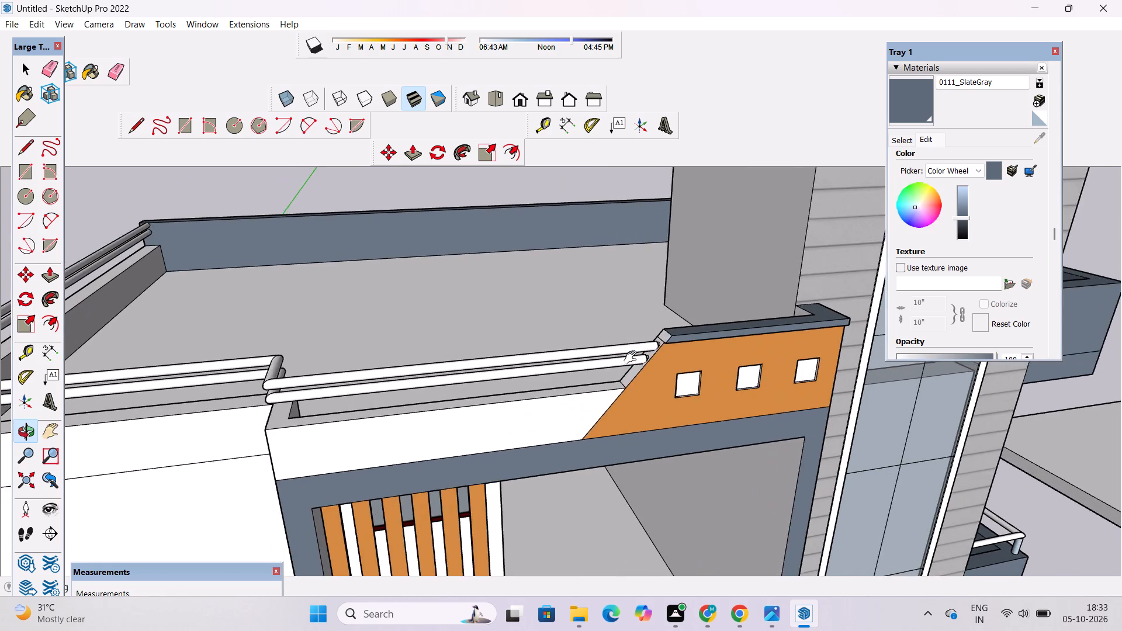
left_click_drag(635, 373, 566, 372)
left_click_drag(563, 370, 629, 364, "shift")
left_click(904, 105)
scroll(694, 328, "up", 4)
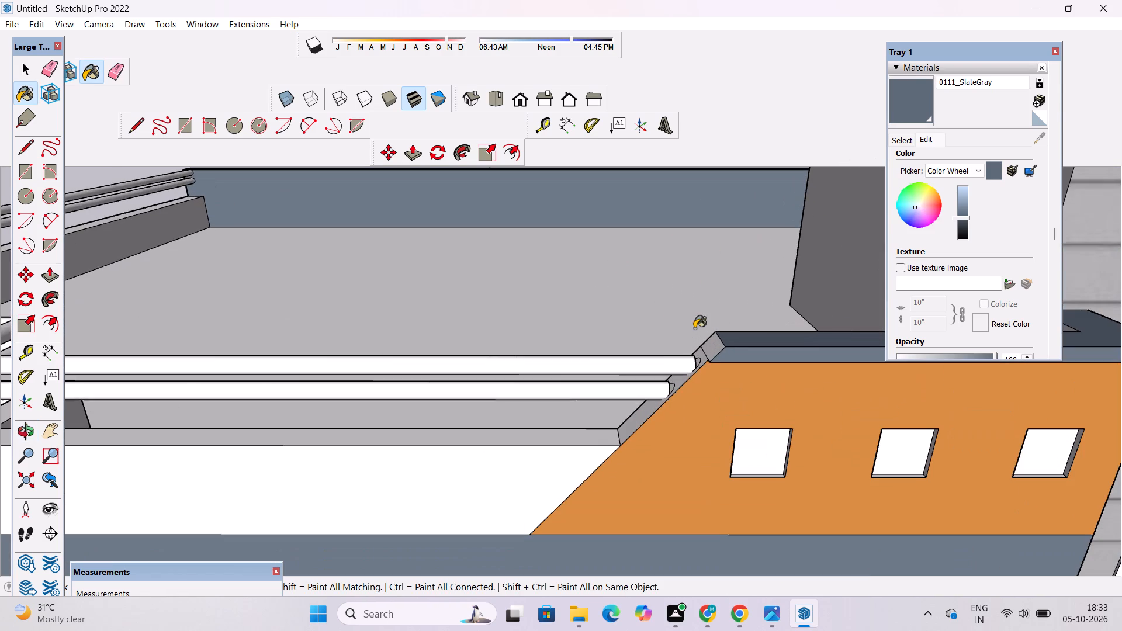
left_click(655, 359)
left_click(647, 393)
Paint the two front roof railing pipes above the recessed white wall with 0111_SlateGray.
scroll(716, 278, "down", 5)
scroll(386, 306, "up", 2)
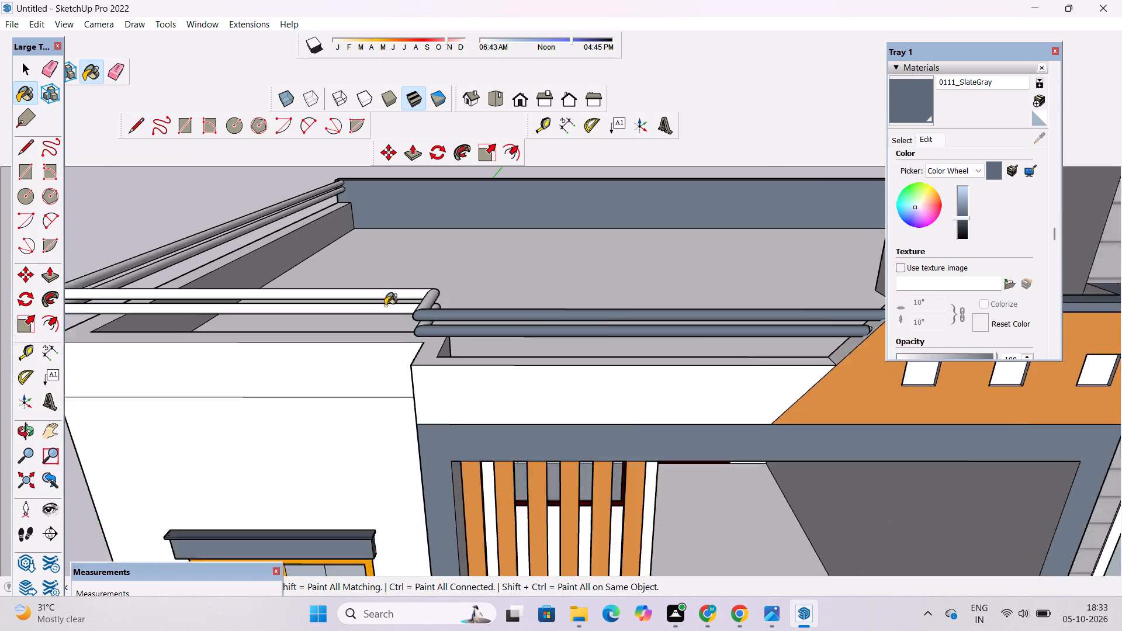
scroll(385, 306, "up", 6)
left_click(385, 287)
left_click(387, 315)
Paint the short upper and lower pipes connecting the two front roof railing runs at the step with 0111_SlateGray.
left_click(434, 300)
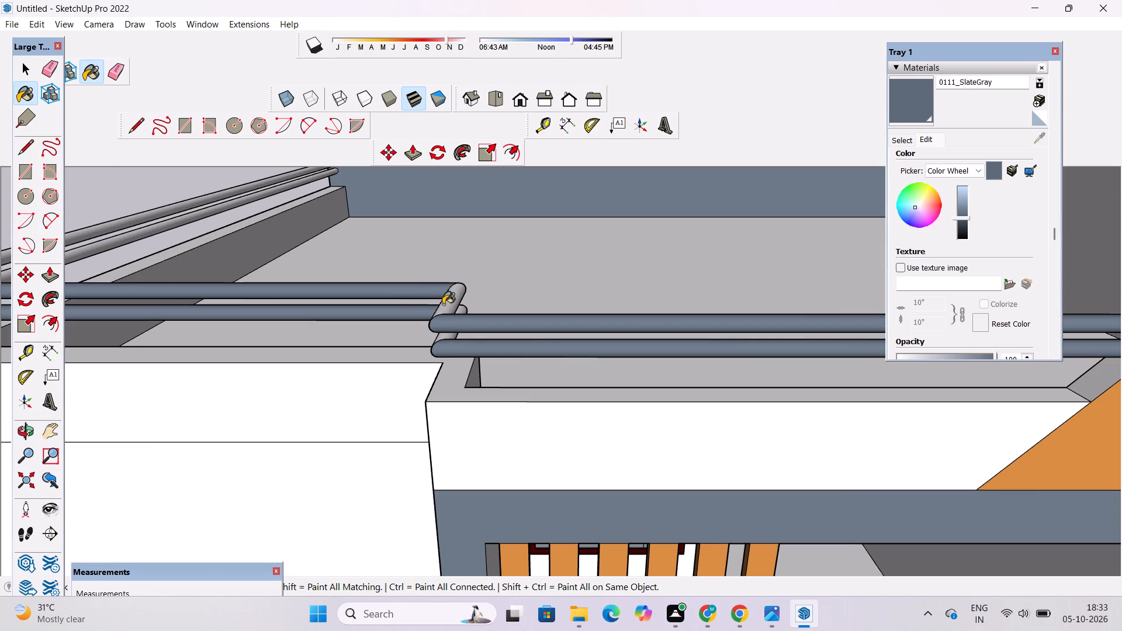
key("ctrl+z")
left_click(452, 299)
scroll(455, 309, "up", 5)
left_click(461, 320)
scroll(564, 297, "down", 1)
scroll(454, 330, "up", 11)
left_click(470, 357)
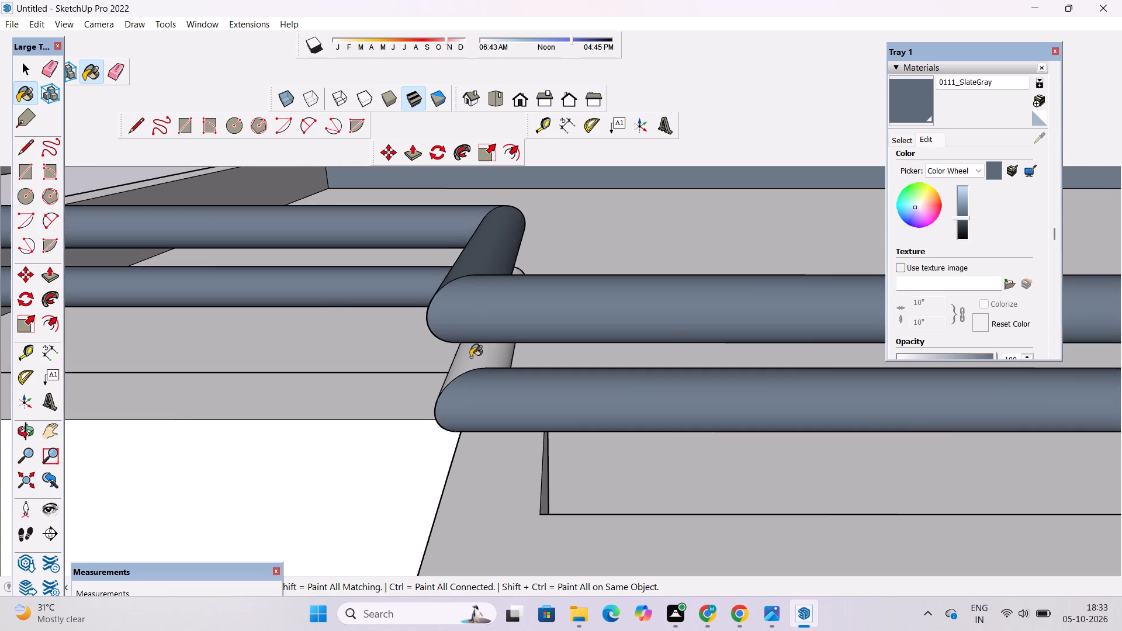
Paint the two roof railing pipes along the side edge of the terrace with 0111_SlateGray.
scroll(682, 285, "down", 20)
scroll(382, 198, "up", 5)
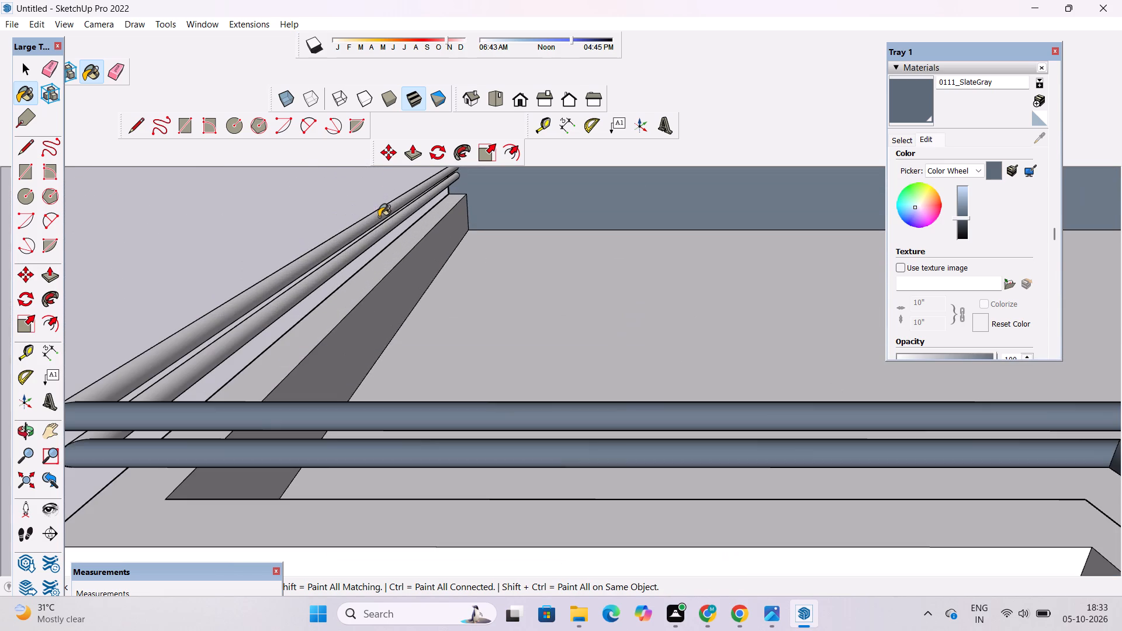
left_click(376, 215)
left_click(375, 238)
scroll(208, 242, "down", 17)
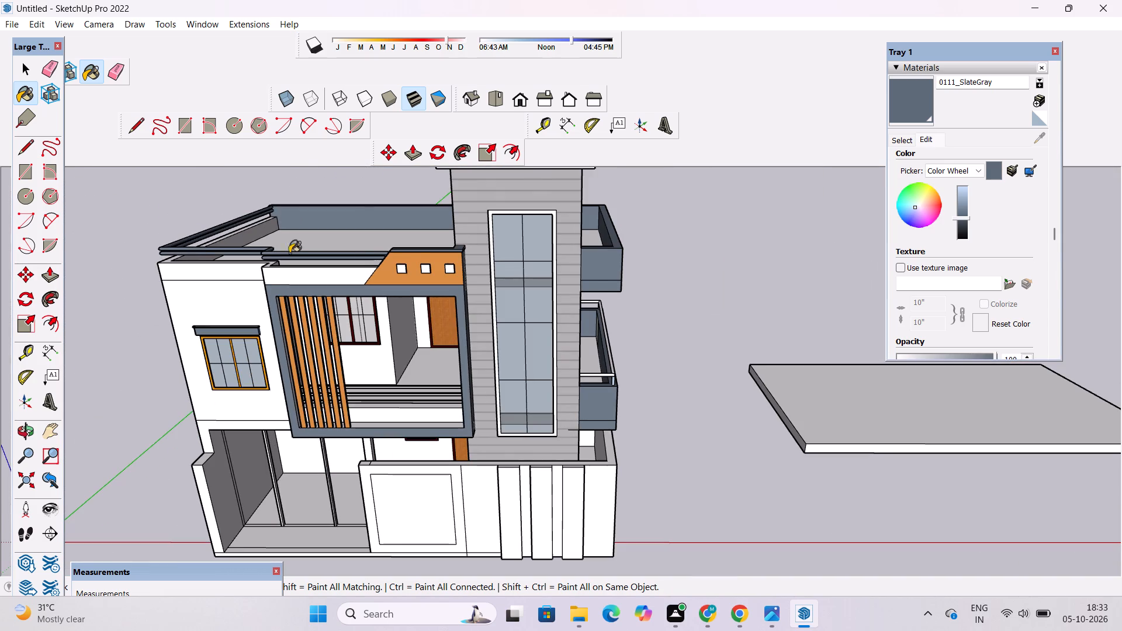
Paint the lower balcony's railing pipes and corner posts beyond the stair tower with 0111_SlateGray.
scroll(587, 375, "up", 12)
left_click(603, 374)
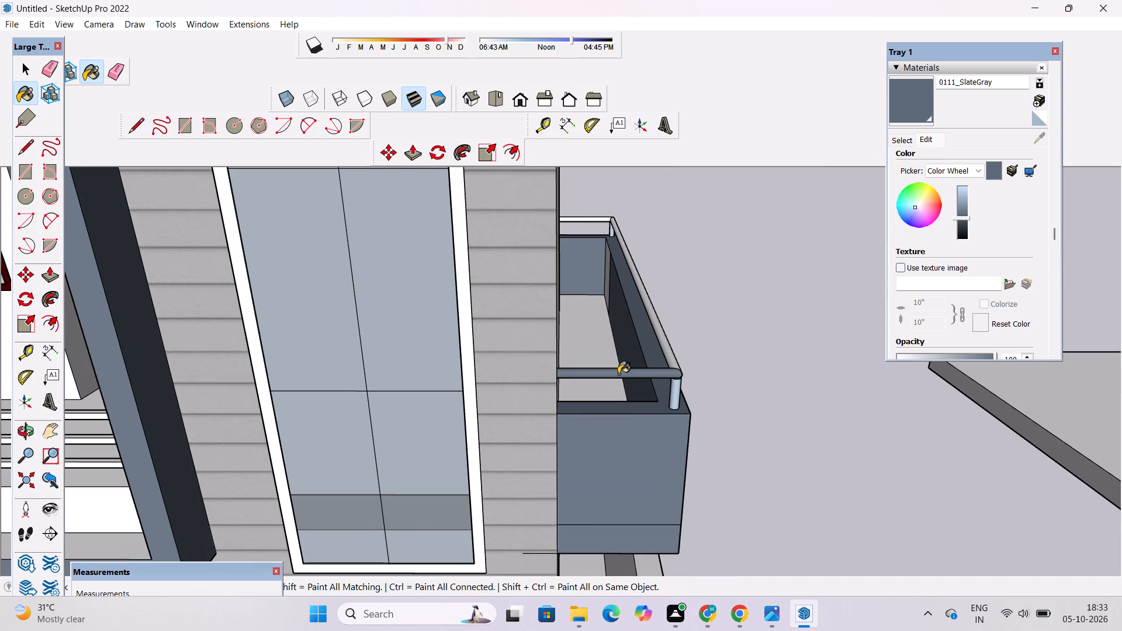
left_click(675, 391)
left_click(669, 345)
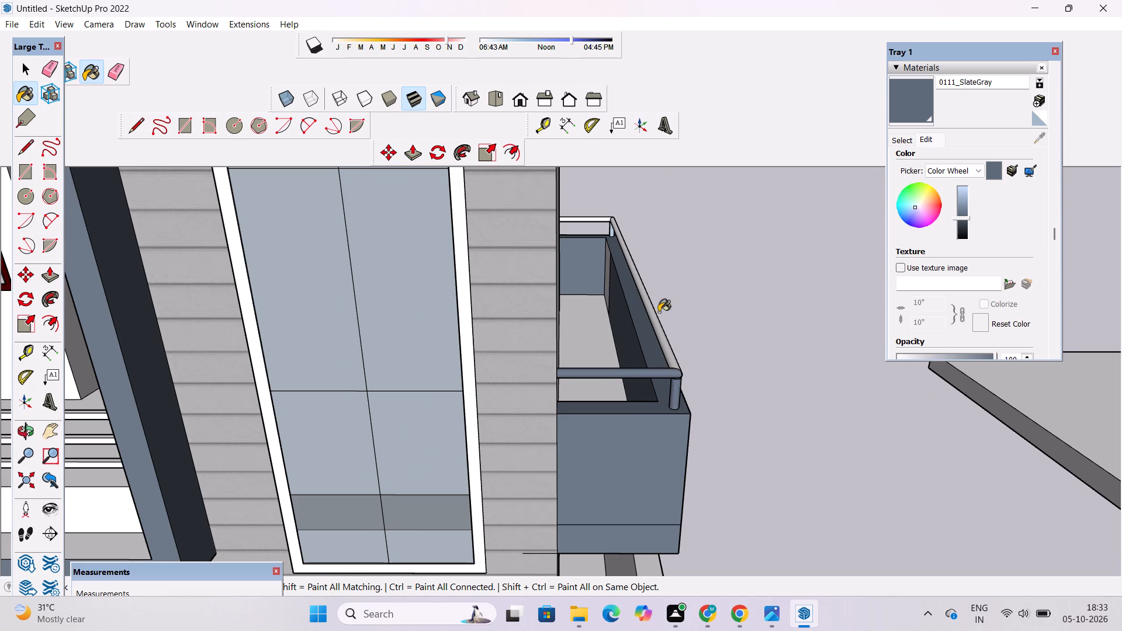
scroll(612, 215, "up", 4)
left_click(590, 220)
scroll(604, 234, "up", 1)
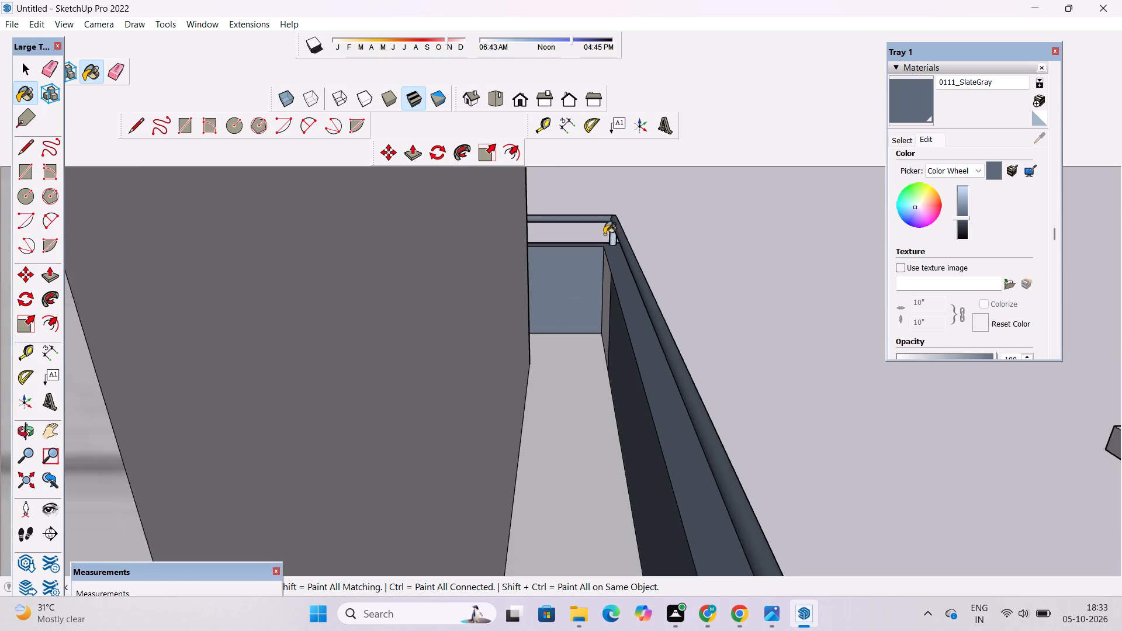
scroll(604, 234, "up", 8)
left_click(618, 231)
scroll(695, 275, "down", 16)
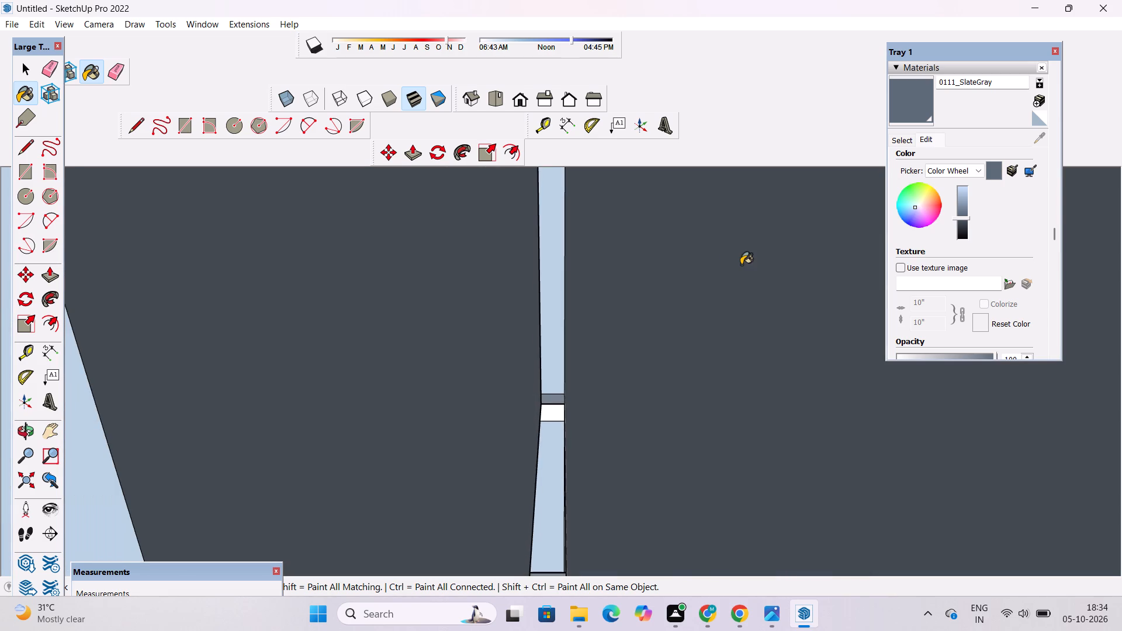
Paint the three horizontal railing bars of the front balcony with 0111_SlateGray.
left_click(522, 103)
scroll(580, 242, "down", 19)
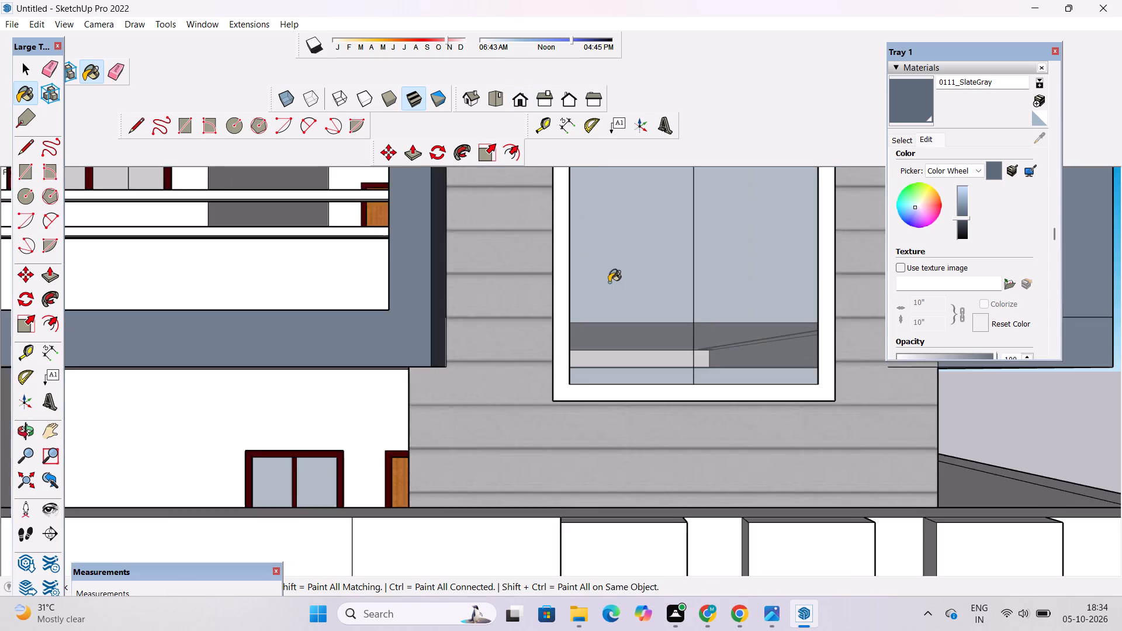
scroll(609, 282, "down", 20)
scroll(609, 282, "down", 3)
scroll(596, 247, "up", 6)
scroll(574, 293, "up", 3)
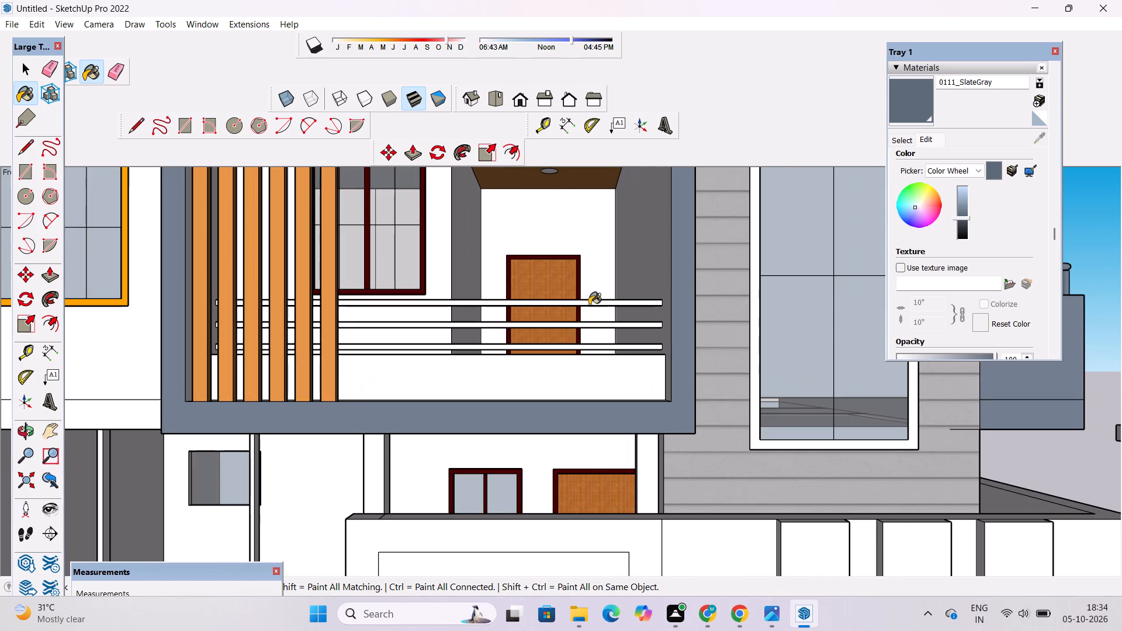
left_click(592, 305)
left_click(619, 302)
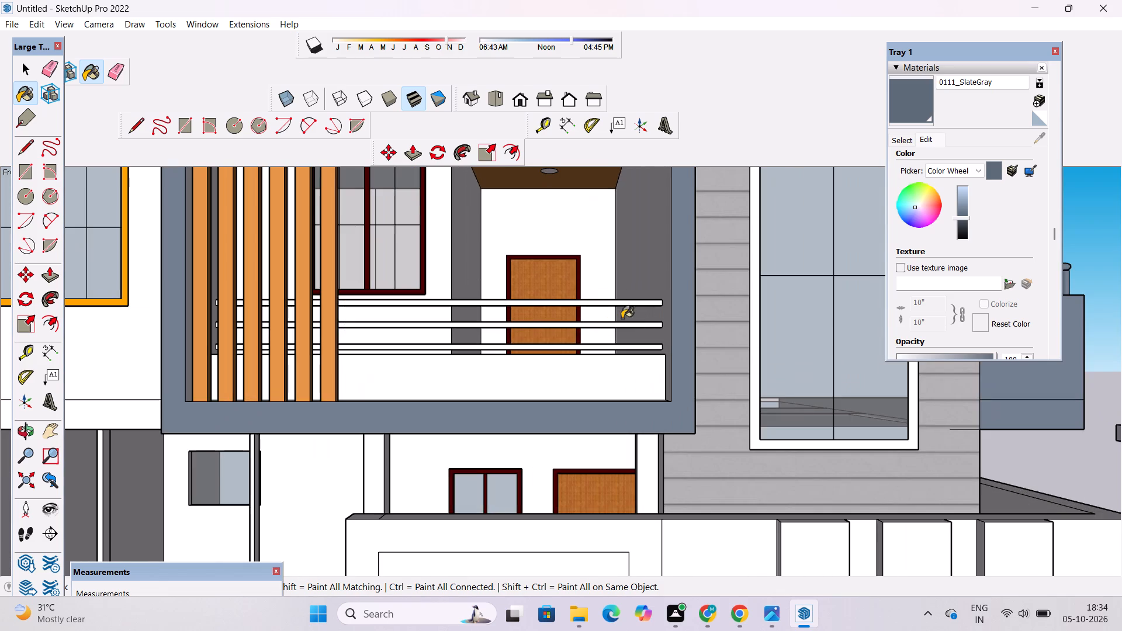
left_click(624, 325)
left_click(626, 346)
scroll(624, 337, "down", 8)
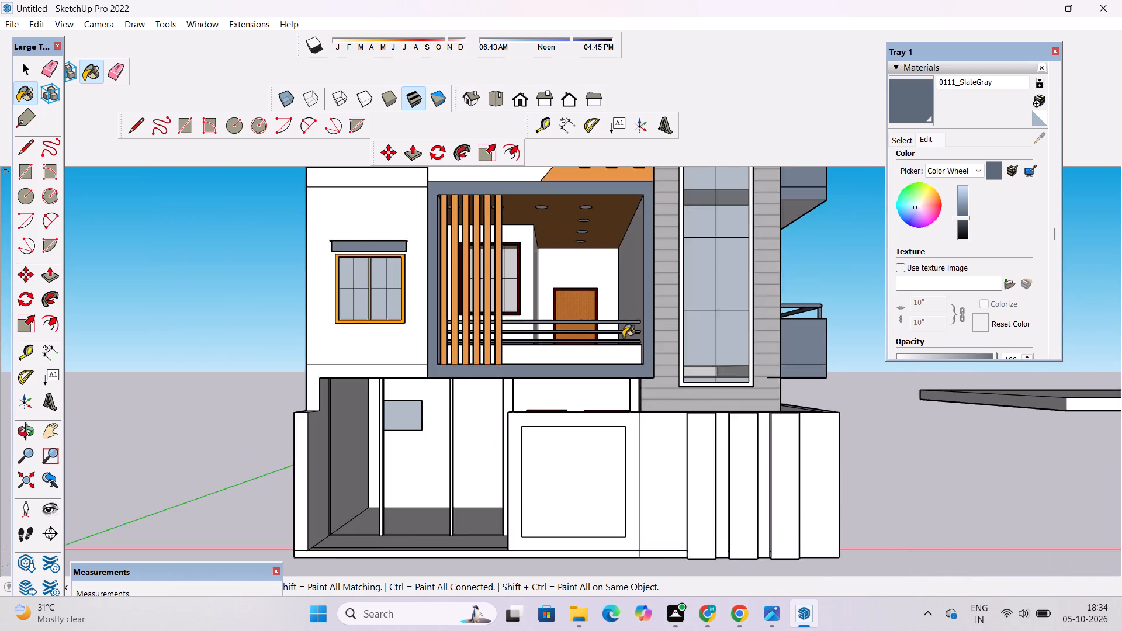
Examine the front facade, balcony railing and stair tower for parts still unpainted.
scroll(623, 337, "down", 4)
scroll(556, 302, "up", 6)
key("o")
left_click_drag(563, 307, 563, 329)
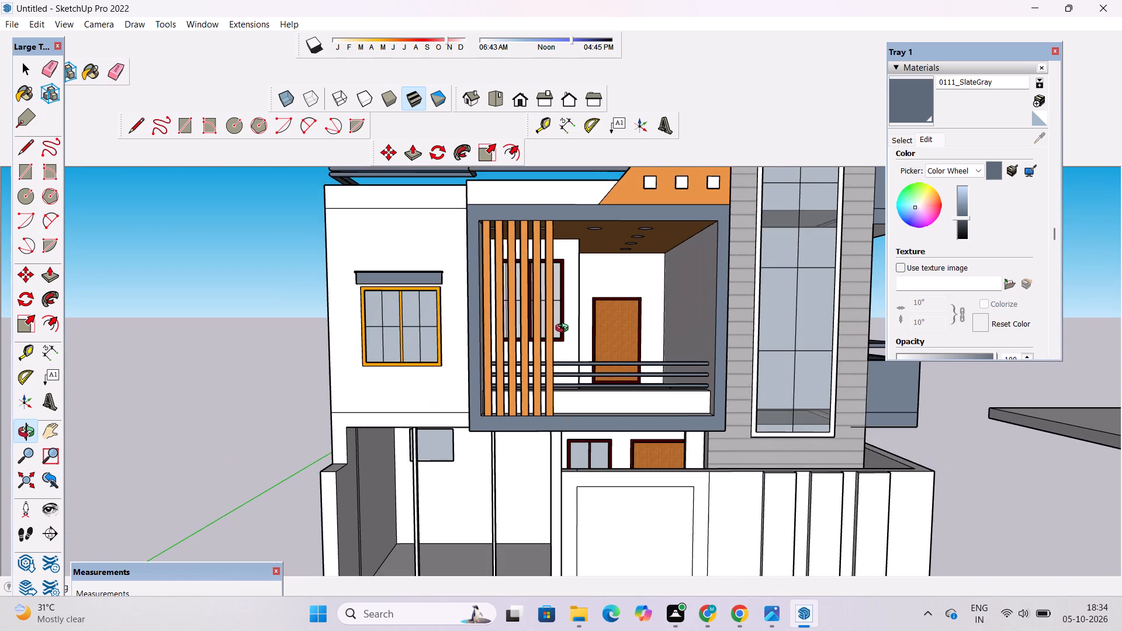
scroll(567, 326, "down", 3)
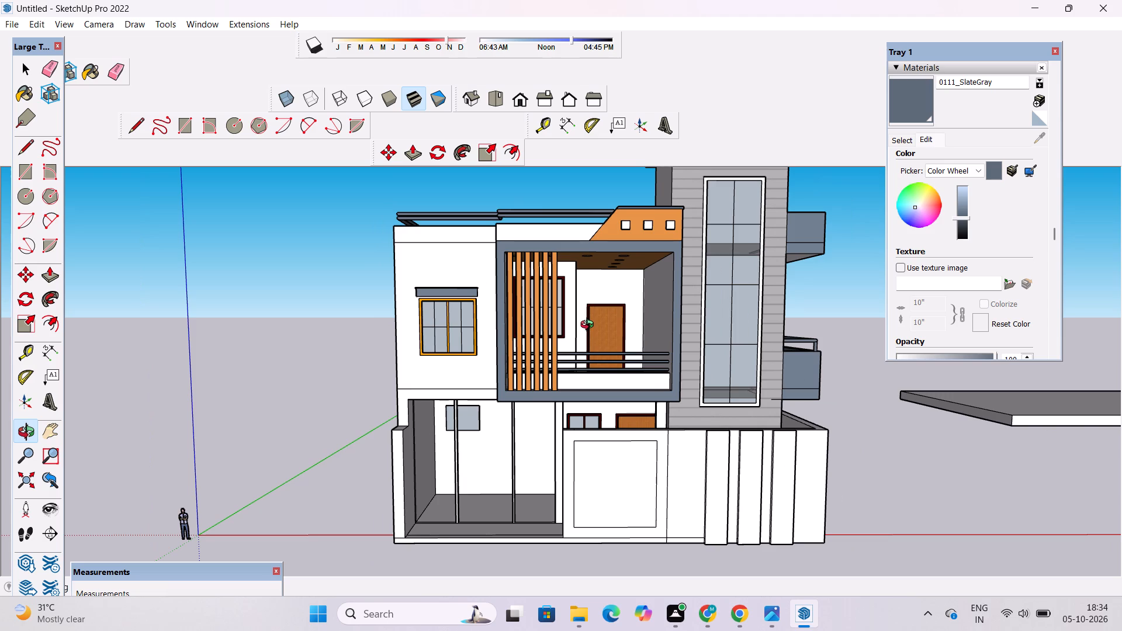
left_click_drag(580, 330, 577, 352)
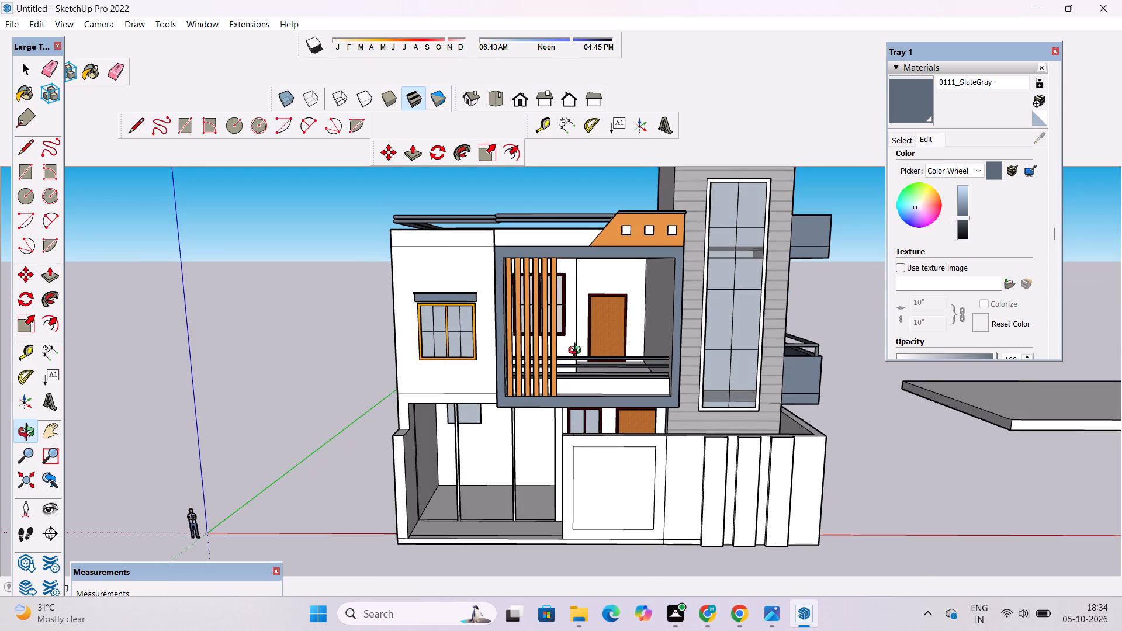
scroll(577, 352, "up", 3)
left_click_drag(587, 339, 543, 361, "shift")
scroll(543, 361, "down", 1)
left_click_drag(586, 365, 551, 383, "shift")
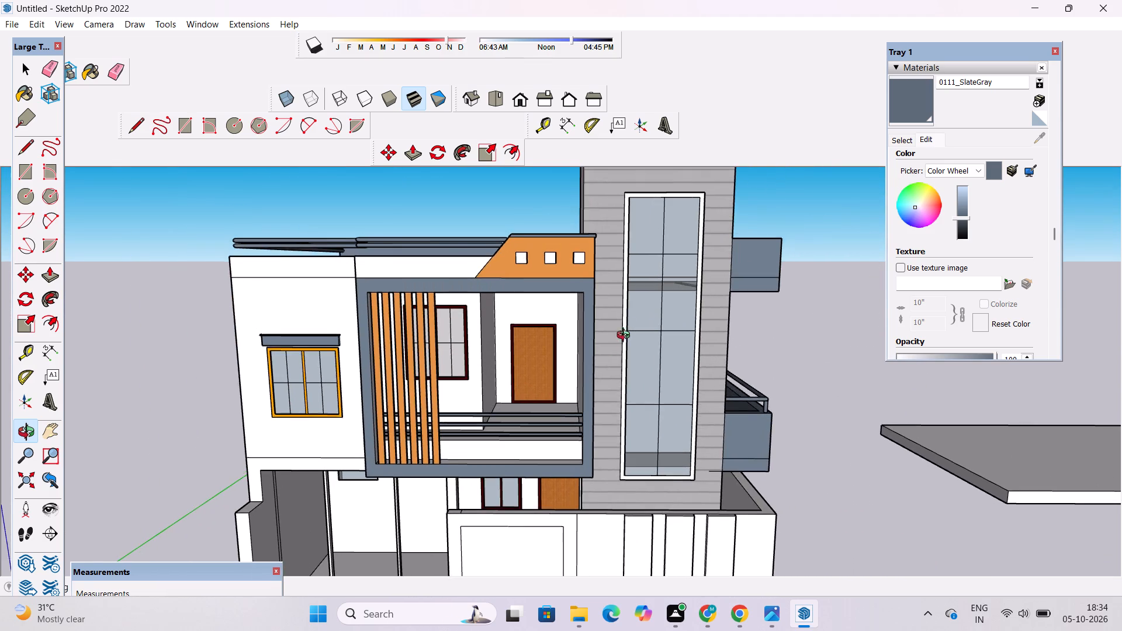
scroll(631, 331, "up", 3)
left_click_drag(664, 263, 592, 389, "shift")
scroll(584, 286, "up", 3)
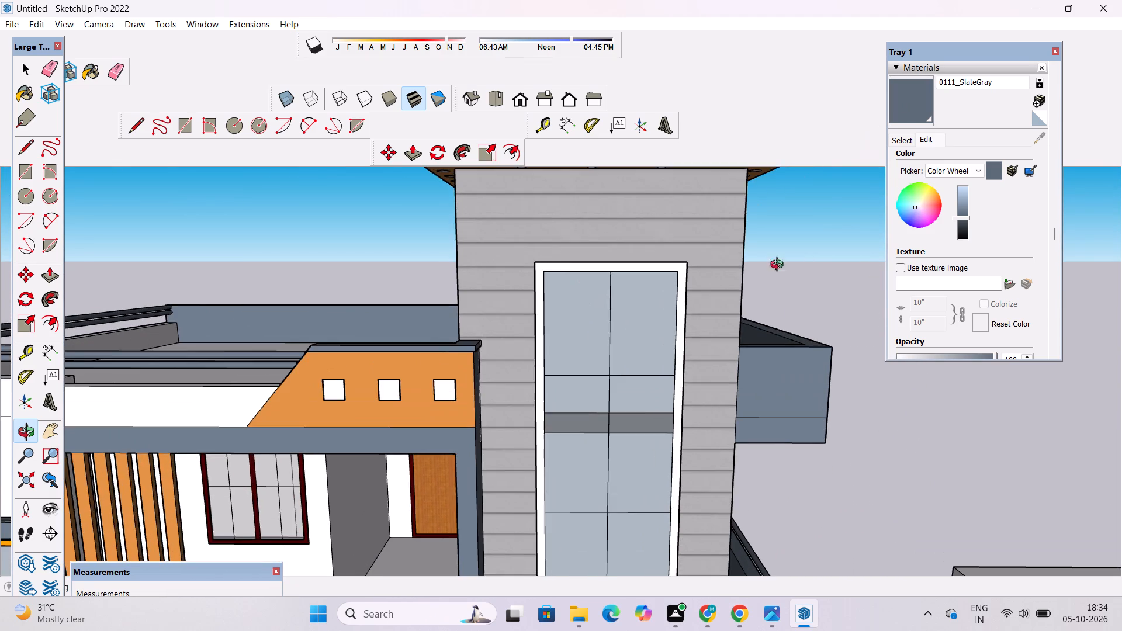
scroll(668, 306, "down", 4)
left_click_drag(668, 308, 662, 338, "shift")
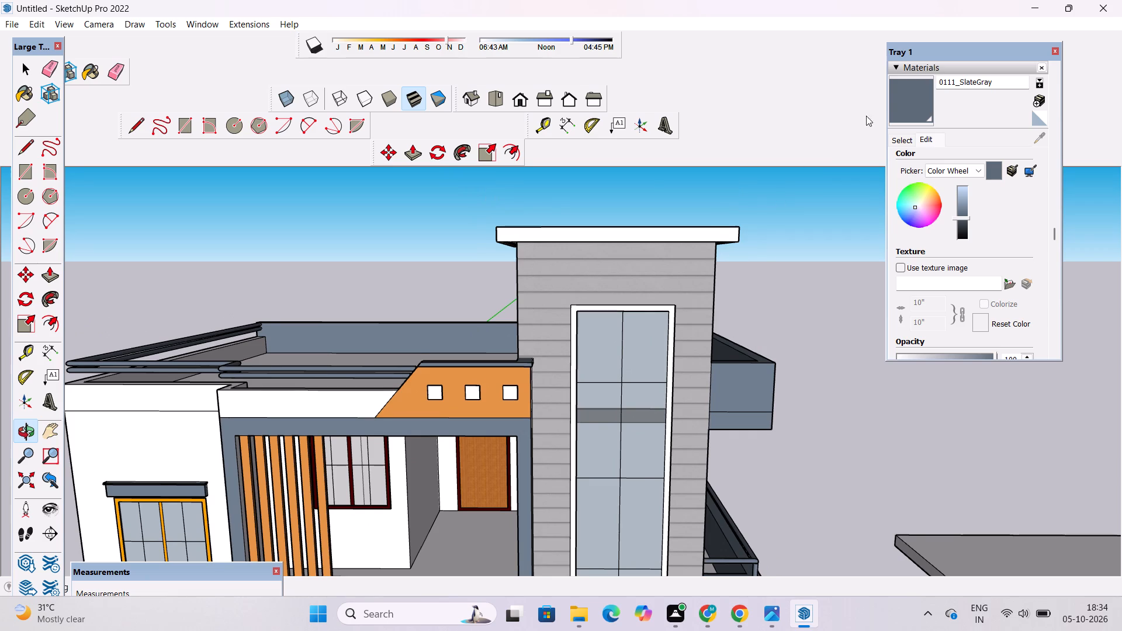
Paint the frame around the stair tower's tall window with 0111_SlateGray.
left_click(903, 96)
scroll(691, 299, "up", 5)
left_click(660, 320)
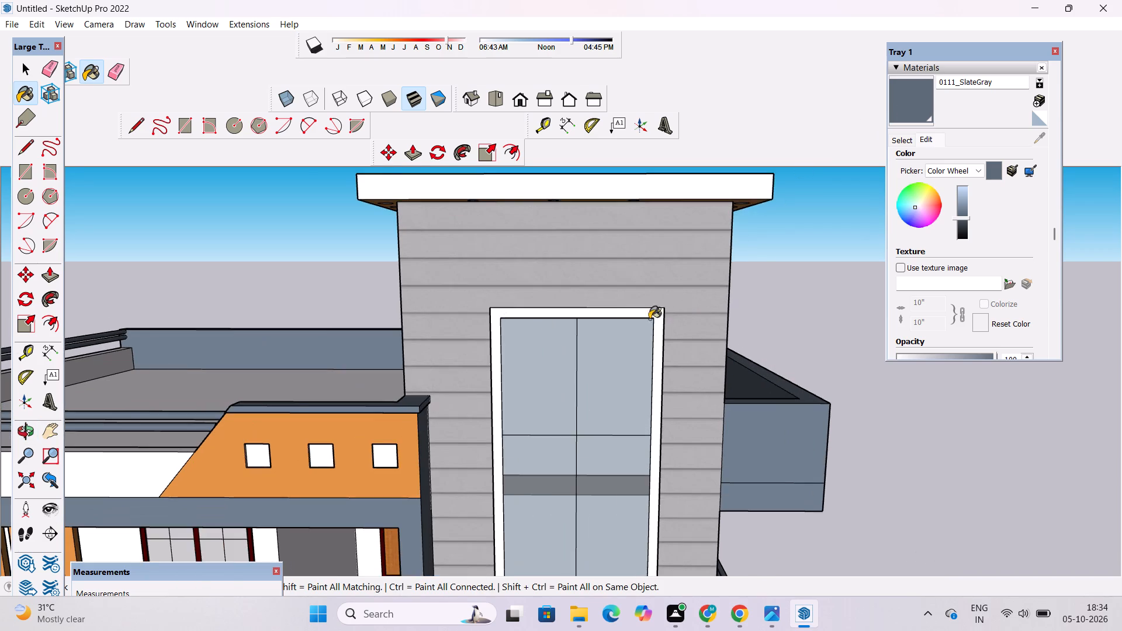
scroll(624, 316, "down", 6)
scroll(572, 318, "down", 5)
key("space")
Examine the whole house from the front, above and below to check the applied colours.
scroll(596, 343, "down", 4)
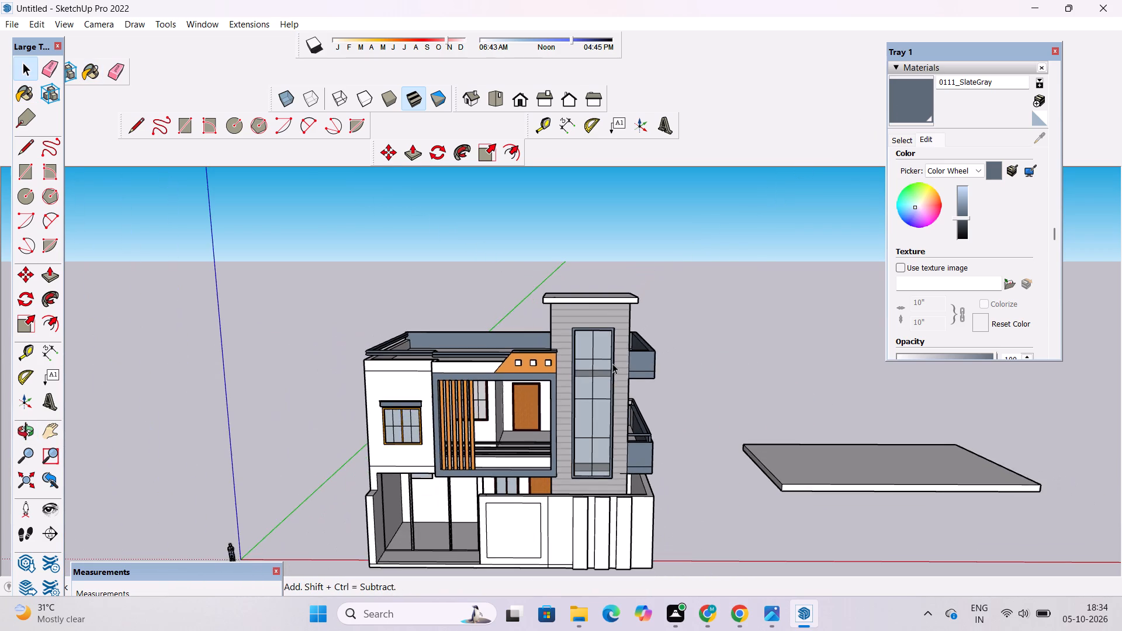
key("o")
left_click_drag(547, 421, 549, 431)
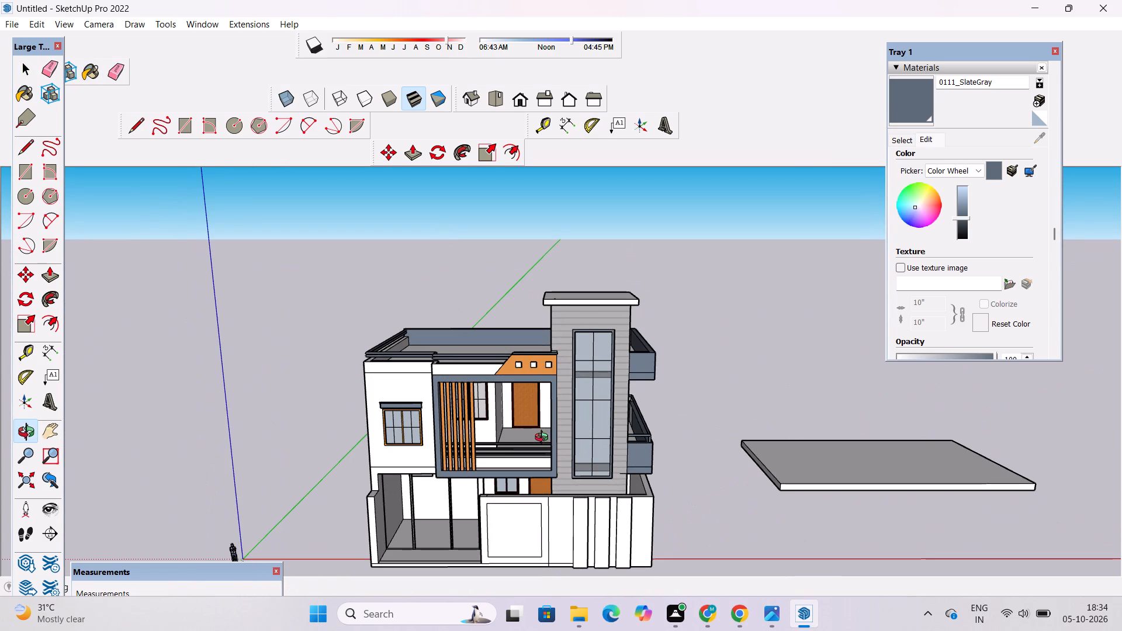
left_click_drag(540, 422, 534, 414, "shift")
left_click_drag(540, 438, 540, 421)
left_click_drag(550, 464, 550, 402)
left_click_drag(568, 413, 507, 408)
left_click_drag(505, 405, 573, 410)
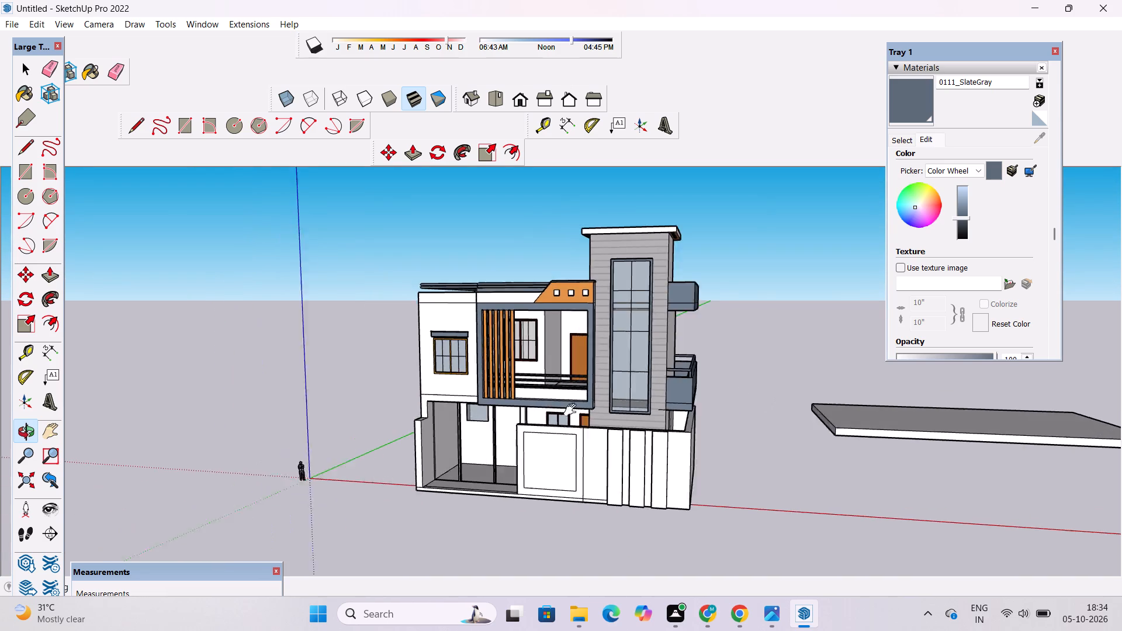
left_click_drag(573, 410, 574, 411)
scroll(569, 408, "down", 3)
left_click_drag(566, 397, 556, 422, "shift")
scroll(540, 398, "up", 2)
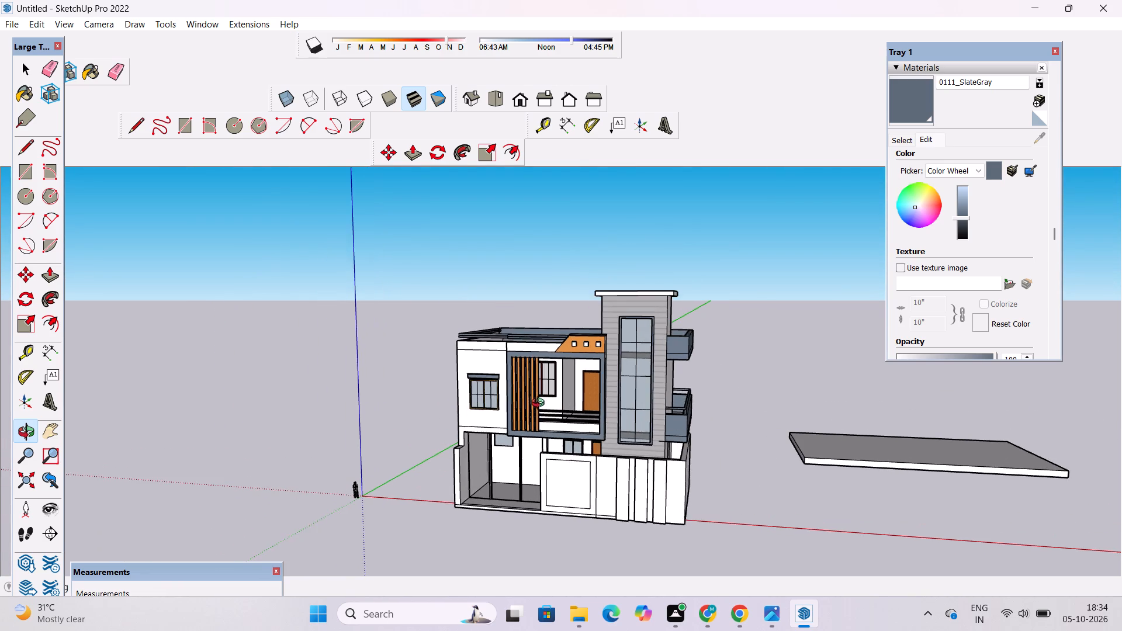
left_click_drag(541, 405, 584, 396)
left_click_drag(565, 408, 542, 409)
left_click_drag(531, 419, 545, 348)
scroll(525, 385, "up", 4)
left_click_drag(523, 388, 565, 350, "shift")
left_click_drag(569, 356, 595, 383)
left_click_drag(595, 384, 587, 390, "shift")
scroll(584, 389, "up", 1)
left_click_drag(583, 388, 563, 394, "shift")
left_click_drag(561, 395, 534, 331)
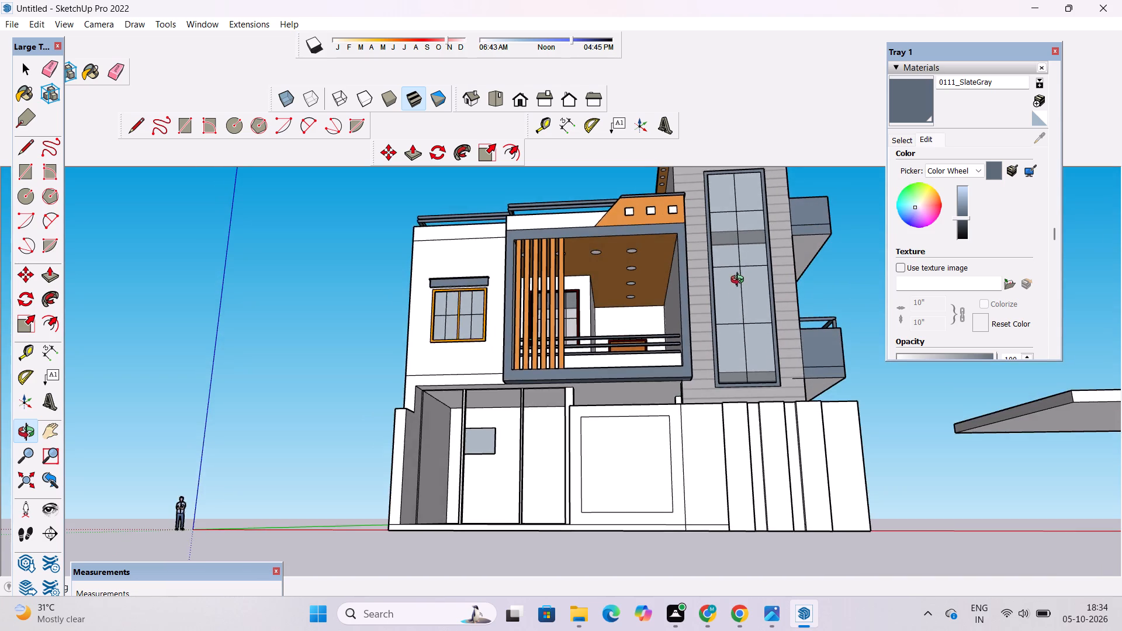
left_click_drag(740, 289, 730, 319, "shift")
left_click_drag(705, 328, 571, 431)
scroll(767, 321, "down", 2)
left_click_drag(758, 318, 704, 355, "shift")
left_click_drag(694, 355, 754, 351, "shift")
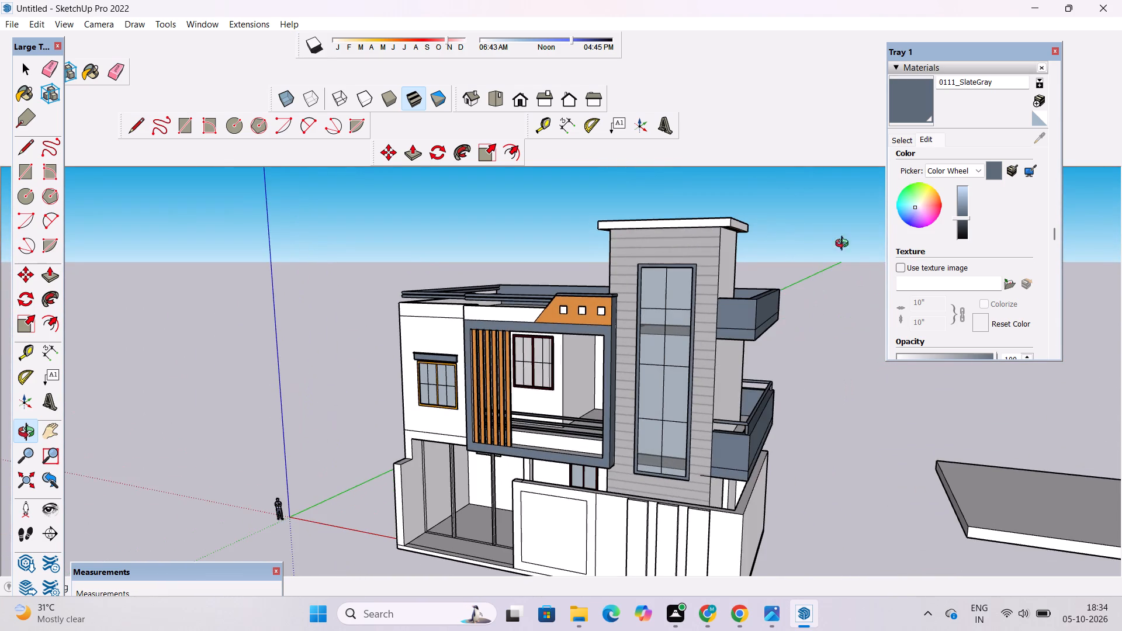
Erase the stray horizontal edges on the narrow white side face of the projecting slatted balcony frame.
scroll(693, 280, "down", 1)
left_click_drag(621, 290, 687, 248, "shift")
scroll(687, 258, "up", 3)
left_click_drag(563, 287, 818, 196)
scroll(567, 419, "up", 3)
left_click_drag(608, 358, 640, 414)
scroll(580, 301, "up", 4)
left_click_drag(580, 301, 608, 320, "shift")
key("e")
scroll(570, 268, "up", 4)
left_click_drag(565, 243, 565, 255)
scroll(546, 196, "down", 6)
scroll(538, 515, "up", 4)
left_click_drag(576, 508, 576, 523)
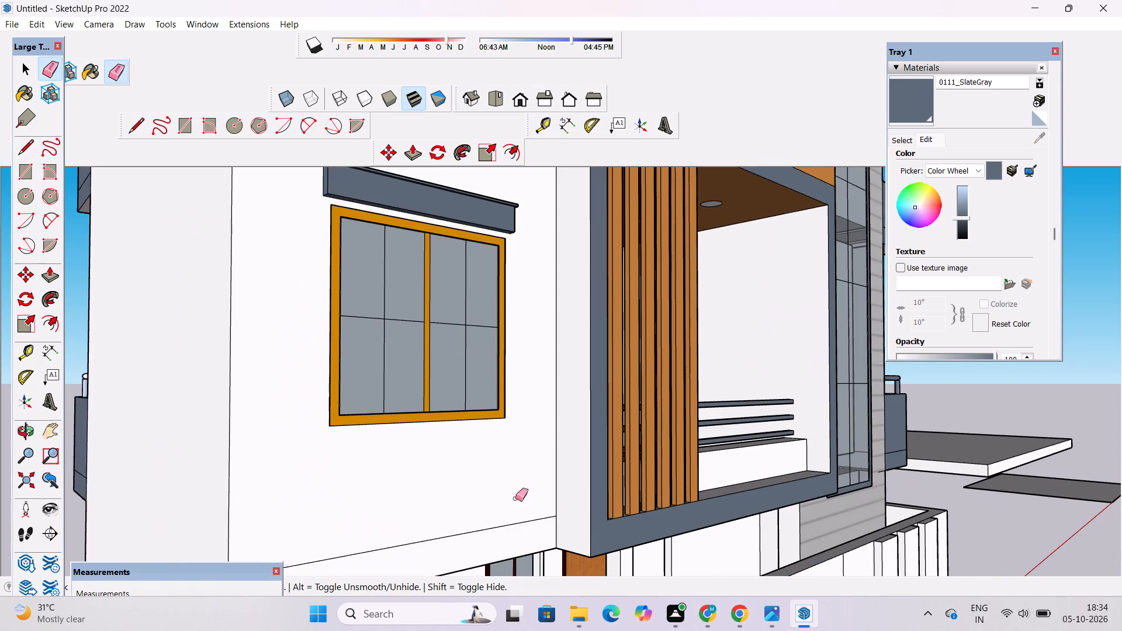
scroll(459, 485, "down", 6)
key("o")
left_click_drag(749, 429, 389, 373)
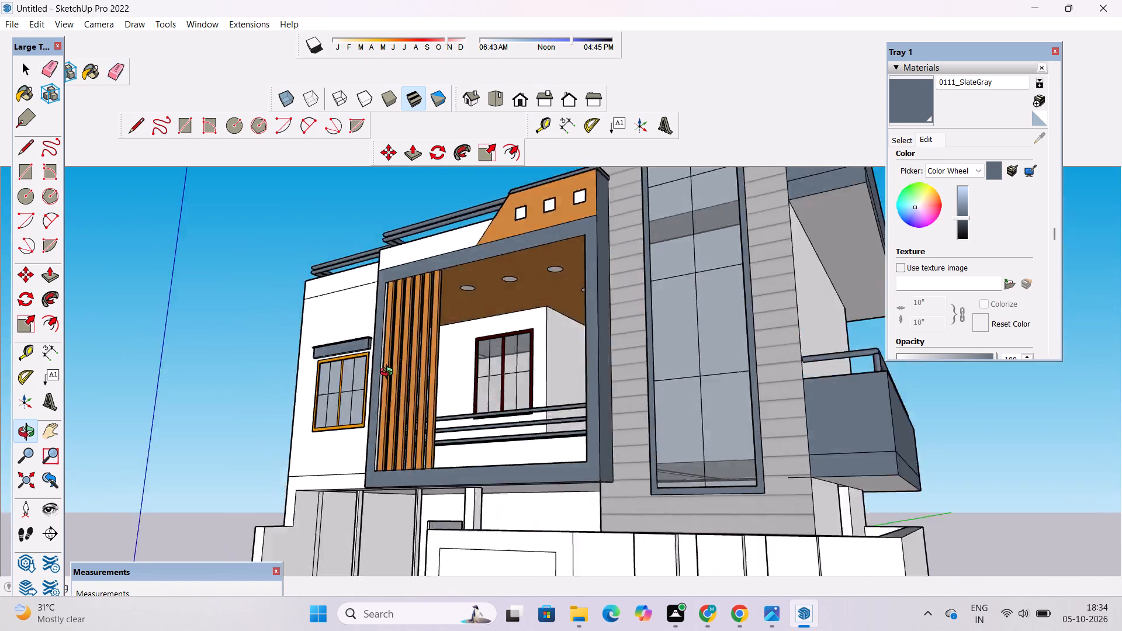
Paint the narrow white side face of the projecting slatted balcony frame with 0111_SlateGray.
left_click_drag(389, 373, 316, 366)
left_click_drag(316, 366, 646, 379)
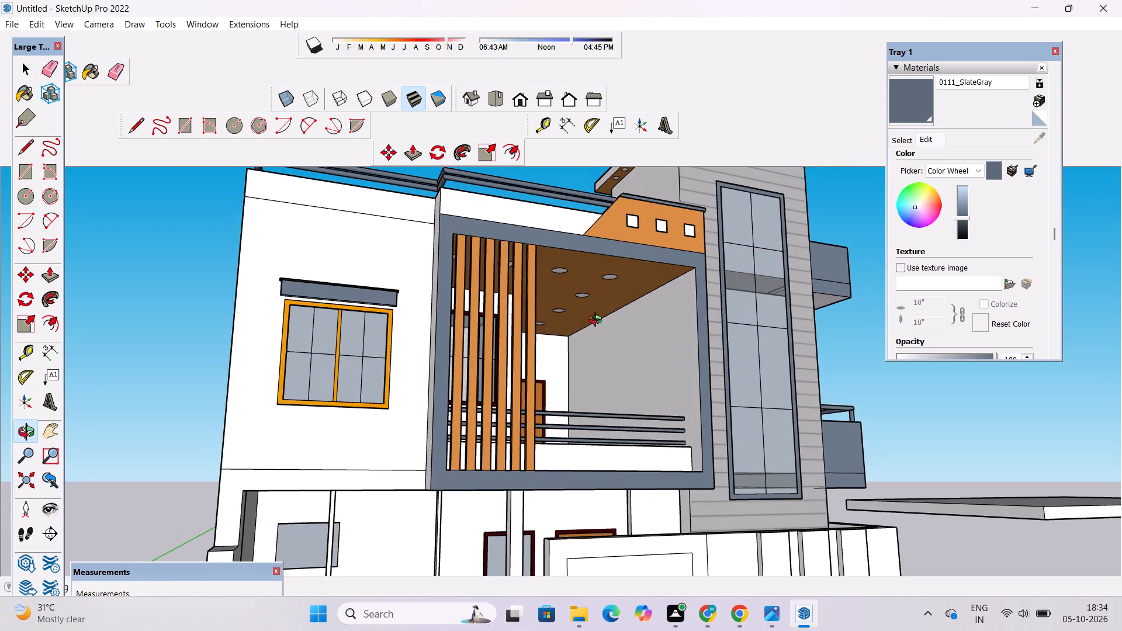
scroll(452, 288, "down", 3)
left_click_drag(463, 365, 625, 268, "shift")
left_click_drag(771, 429, 696, 353)
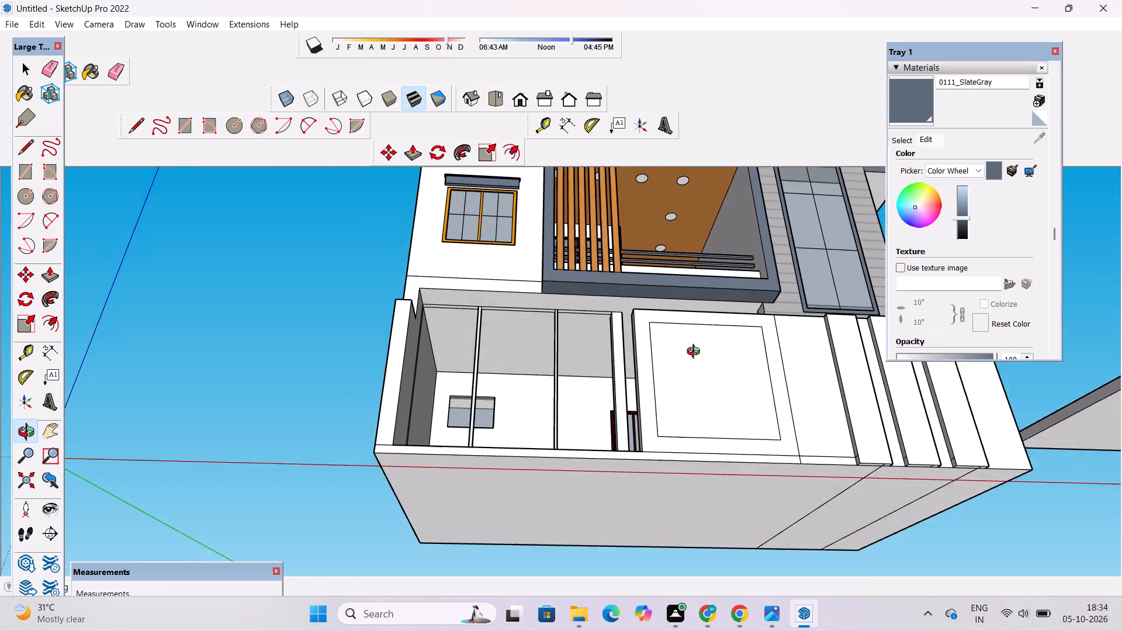
left_click_drag(696, 353, 825, 524)
scroll(616, 238, "down", 3)
left_click_drag(620, 240, 598, 379, "shift")
left_click(909, 97)
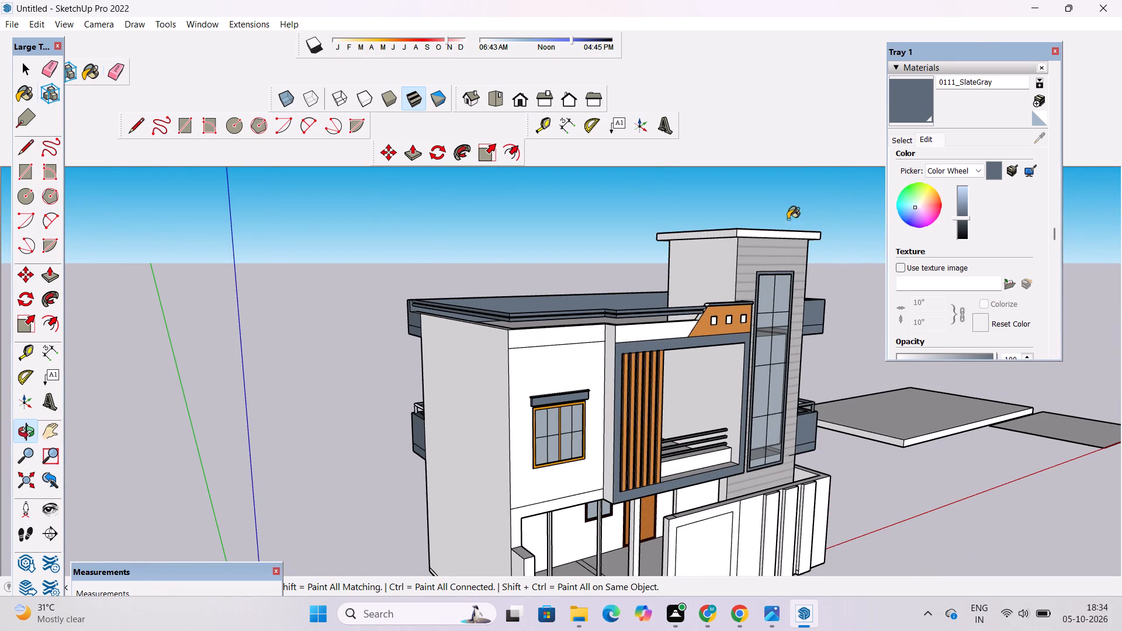
left_click(608, 339)
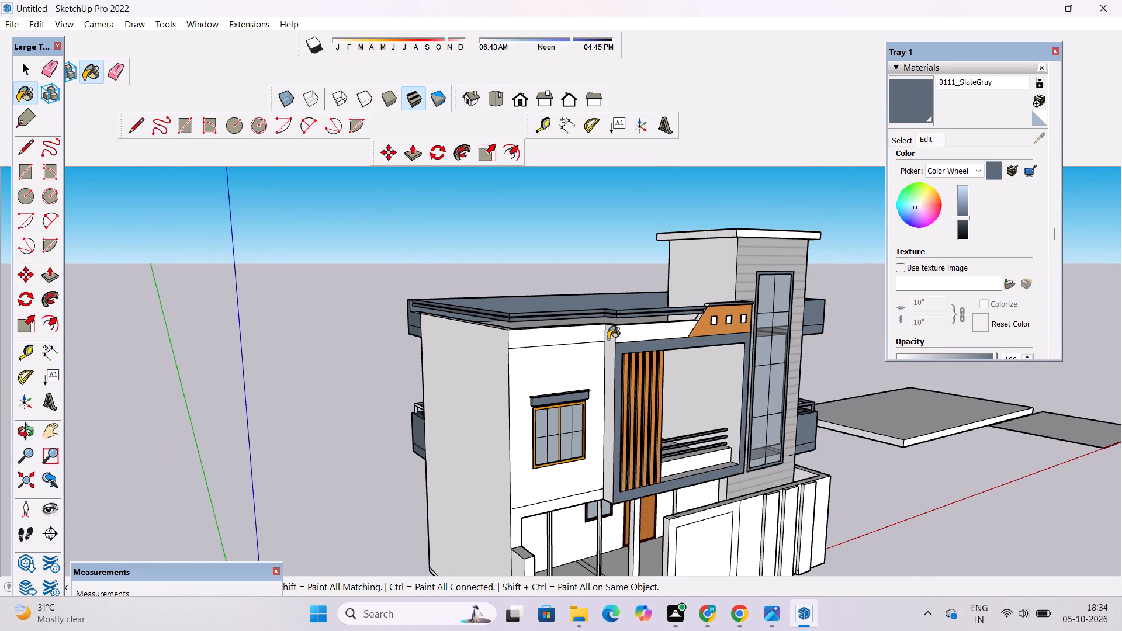
Pick 0048_PaleGoldenrod from the Colors-Named materials and paint the ground-floor wall behind the front porch.
key("o")
scroll(541, 325, "down", 4)
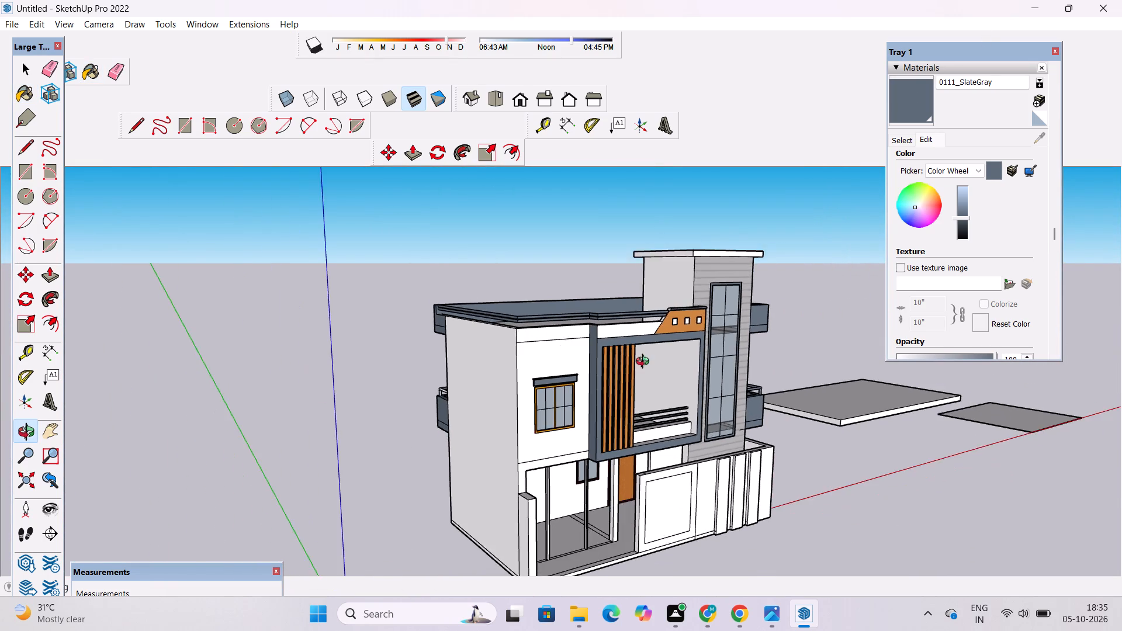
left_click_drag(645, 363, 549, 372)
left_click_drag(567, 382, 547, 327, "shift")
left_click_drag(594, 365, 545, 342)
left_click_drag(539, 351, 536, 340, "shift")
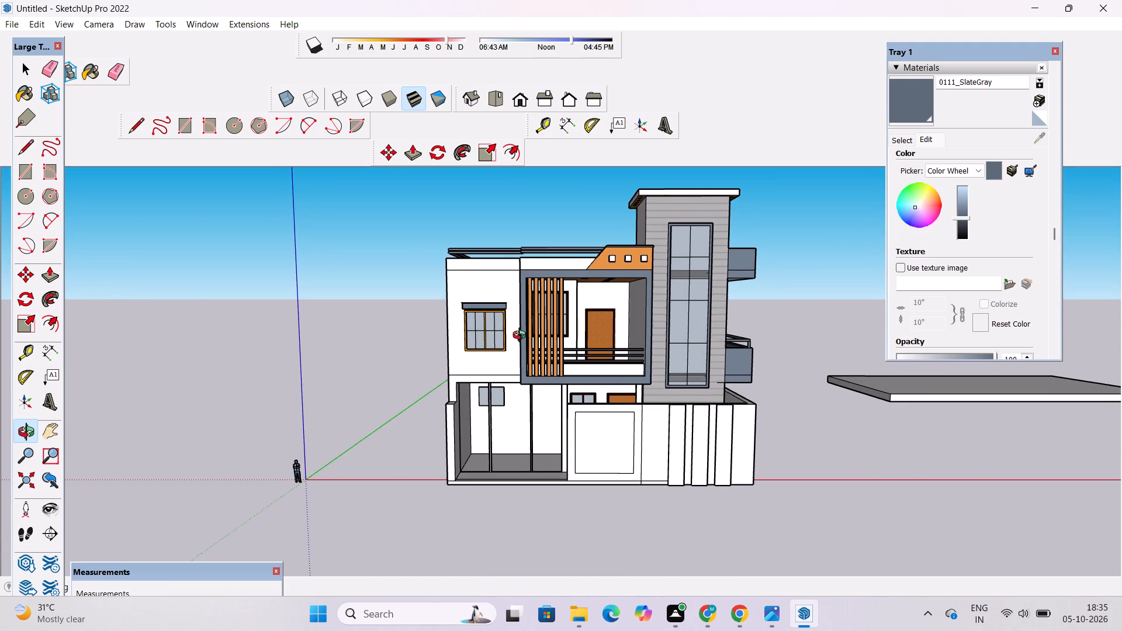
scroll(522, 337, "up", 1)
left_click_drag(522, 340, 520, 332)
left_click(901, 141)
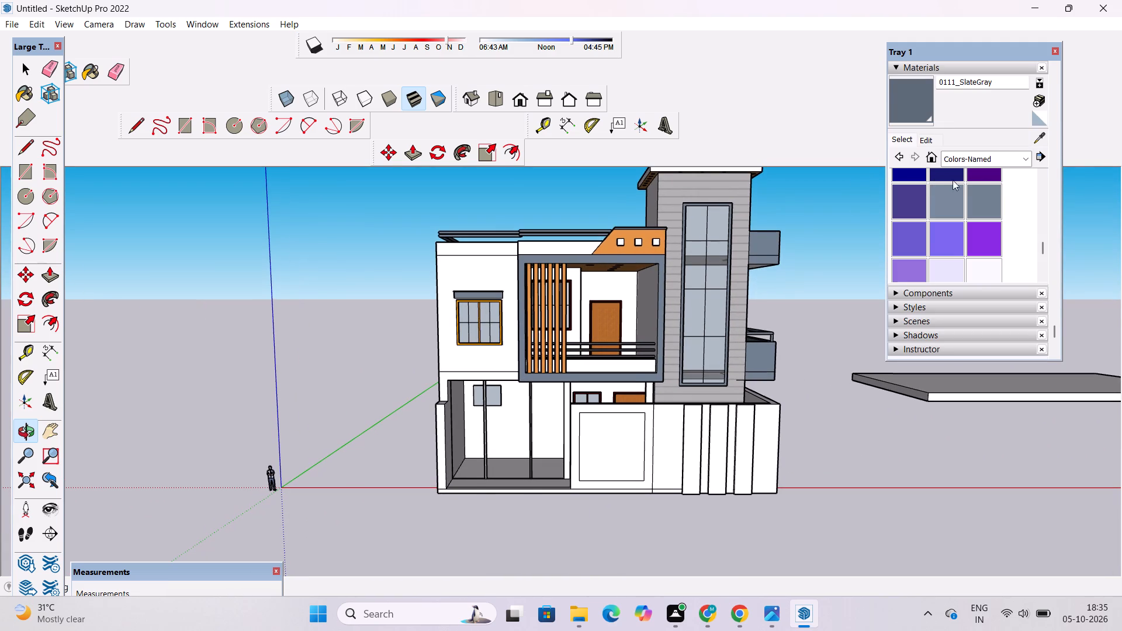
scroll(954, 231, "up", 5)
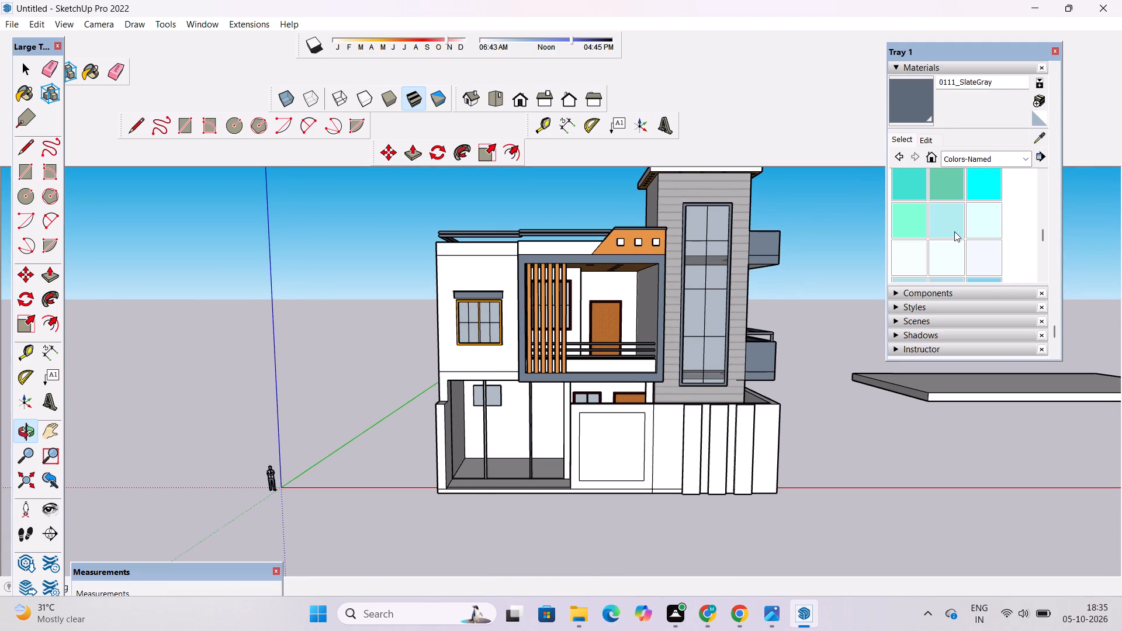
scroll(954, 231, "up", 1)
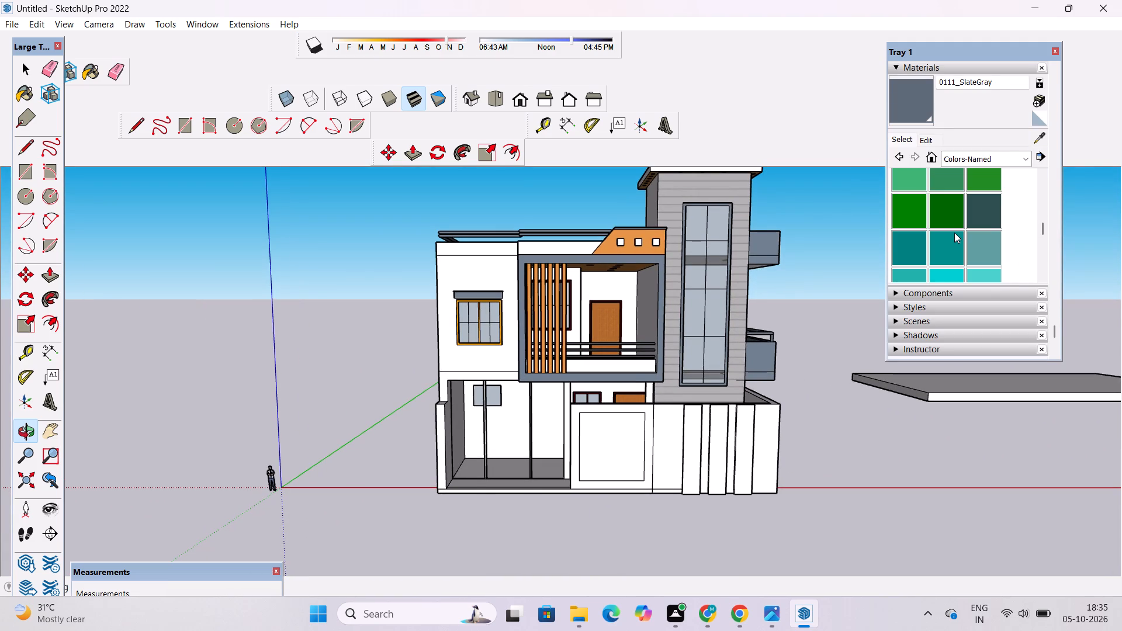
scroll(954, 233, "up", 6)
scroll(948, 235, "down", 1)
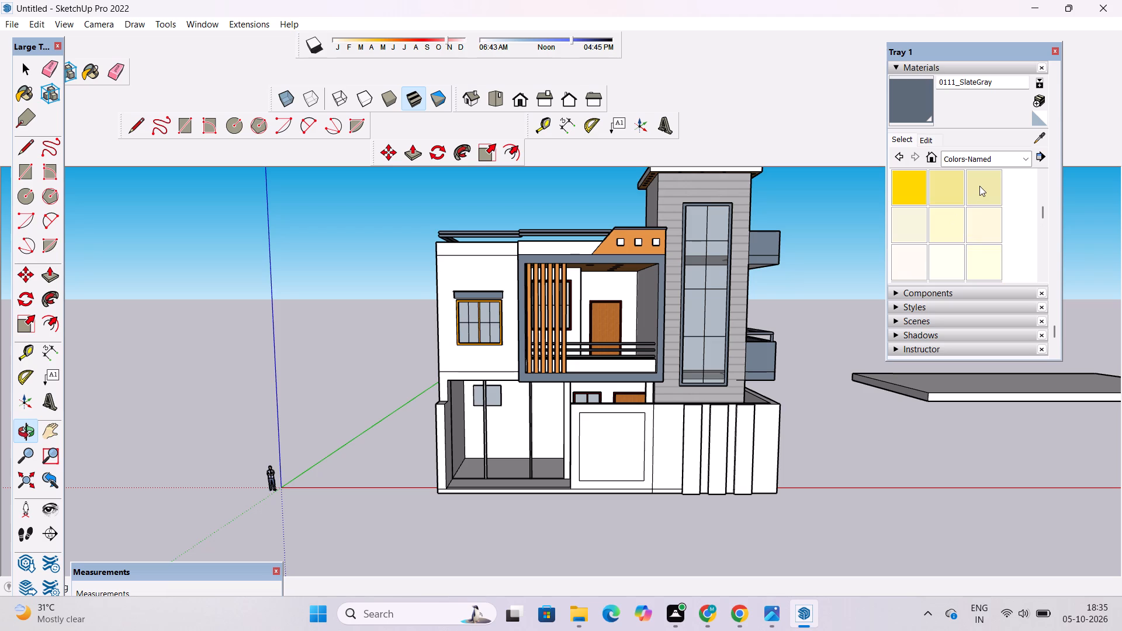
left_click(979, 186)
left_click(522, 412)
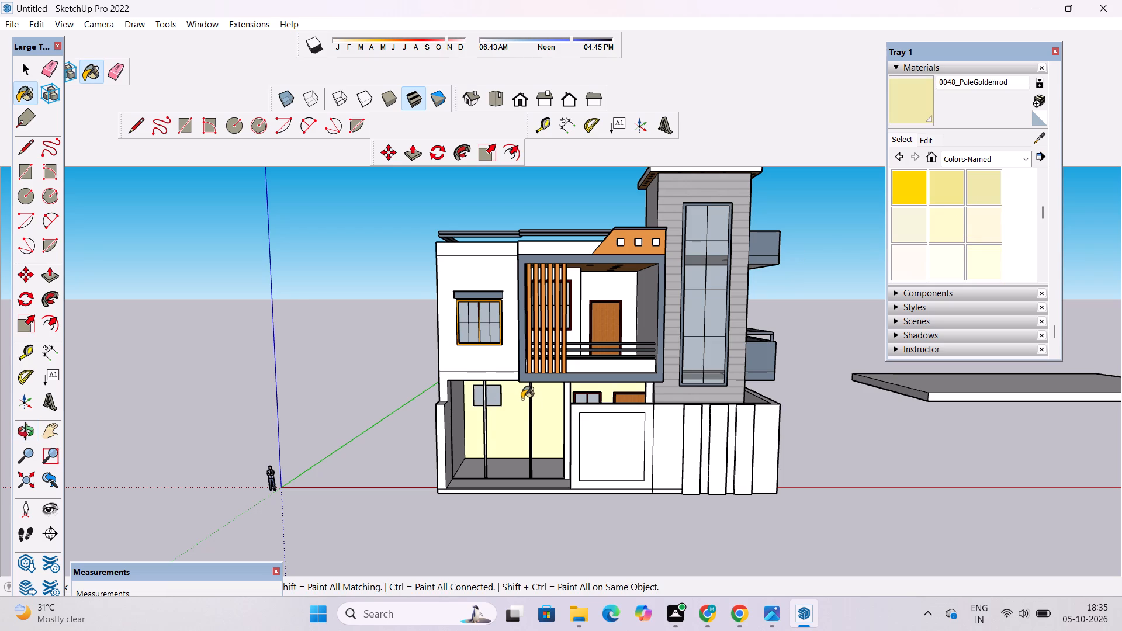
Paint the front balcony's inner walls around the door and window, including the tower-side wall, with 0048_PaleGoldenrod.
scroll(522, 397, "down", 2)
scroll(572, 371, "up", 3)
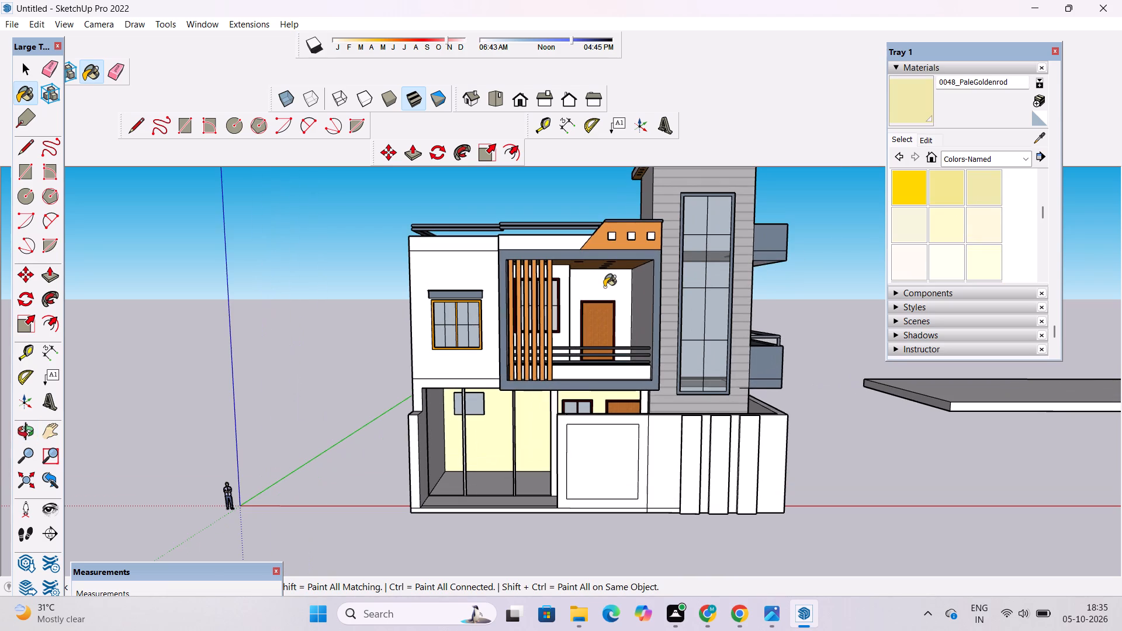
left_click(604, 287)
scroll(604, 287, "up", 4)
left_click(685, 279)
scroll(498, 285, "up", 5)
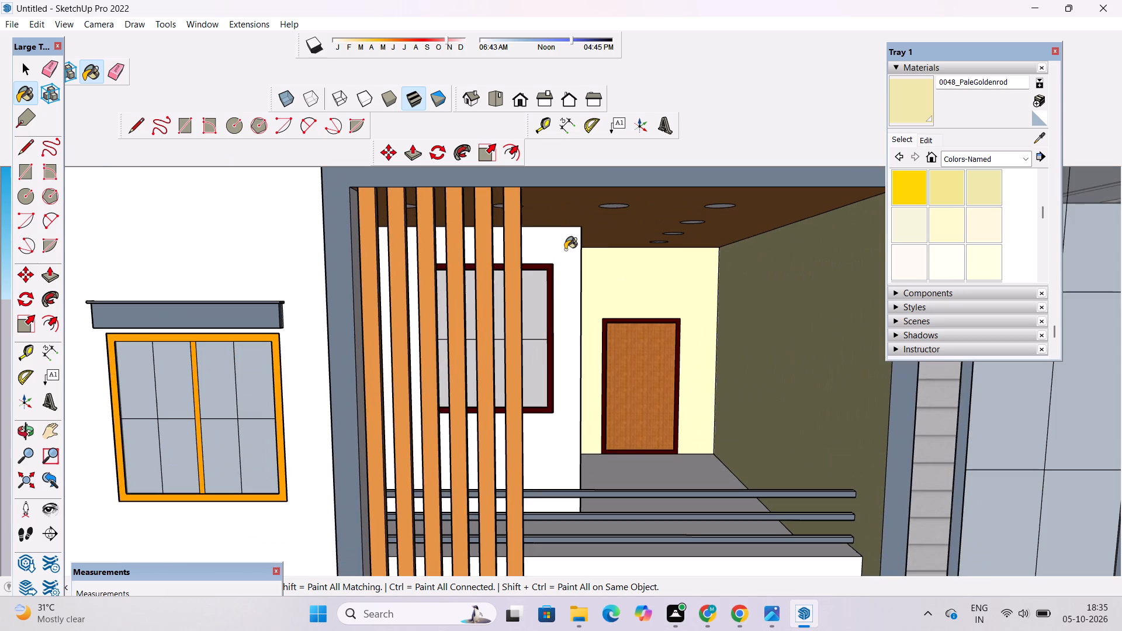
left_click(562, 250)
scroll(688, 270, "up", 7)
left_click(395, 308)
Examine the front balcony's interior for wall faces still unpainted.
scroll(579, 261, "down", 6)
key("o")
left_click_drag(649, 308, 577, 322)
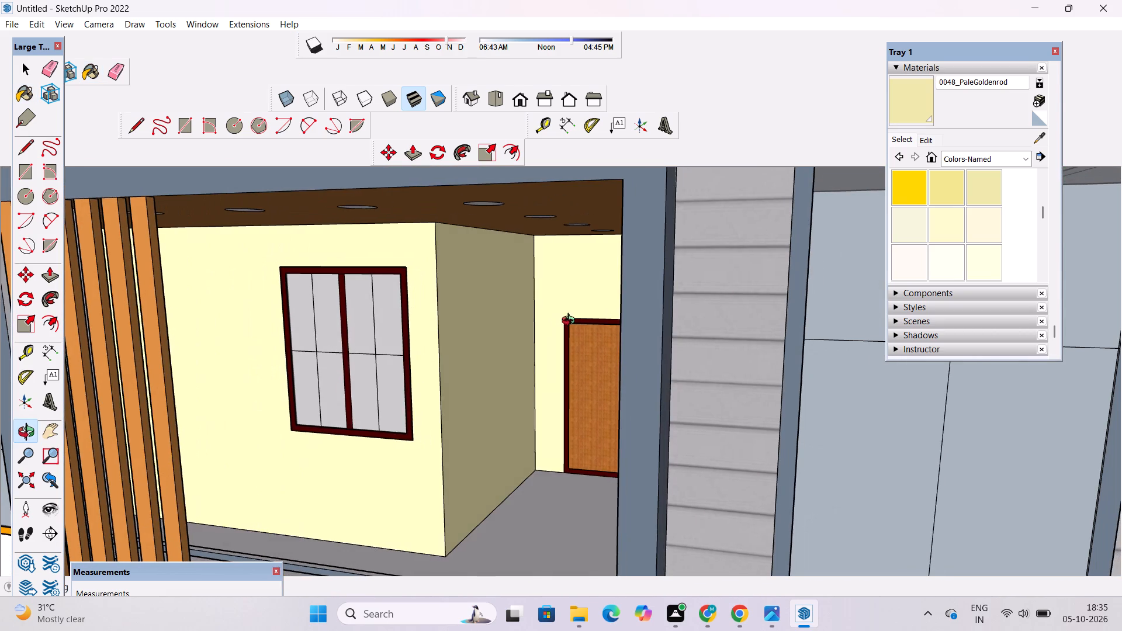
left_click_drag(407, 328, 564, 216, "shift")
left_click_drag(597, 303, 573, 380)
scroll(507, 366, "up", 4)
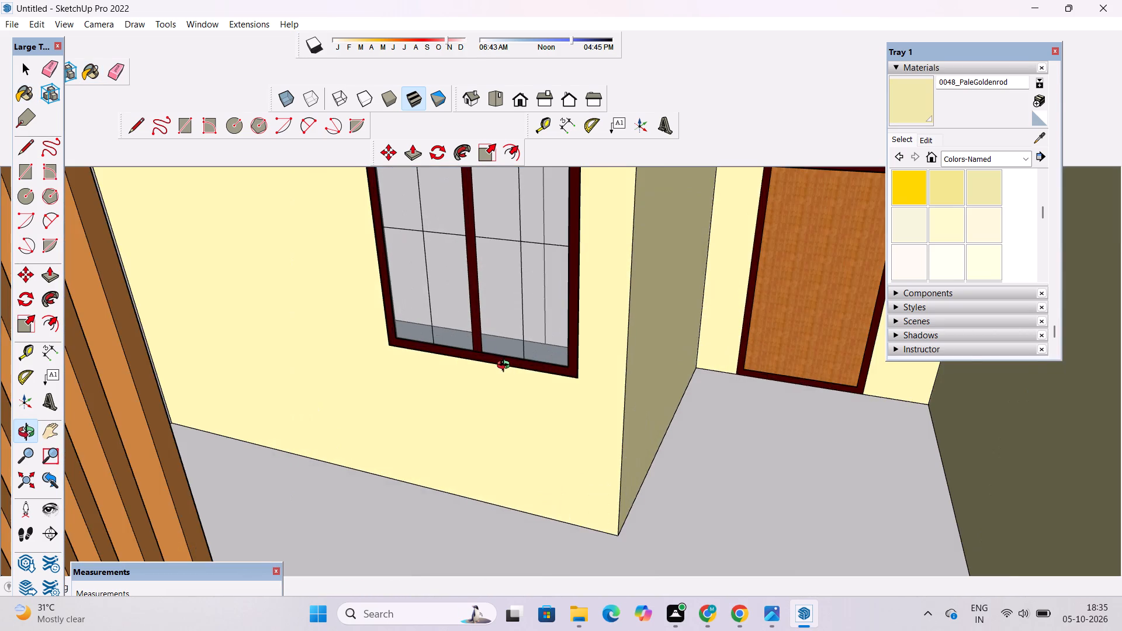
scroll(525, 379, "up", 4)
left_click_drag(572, 379, 325, 386)
left_click_drag(325, 386, 325, 386)
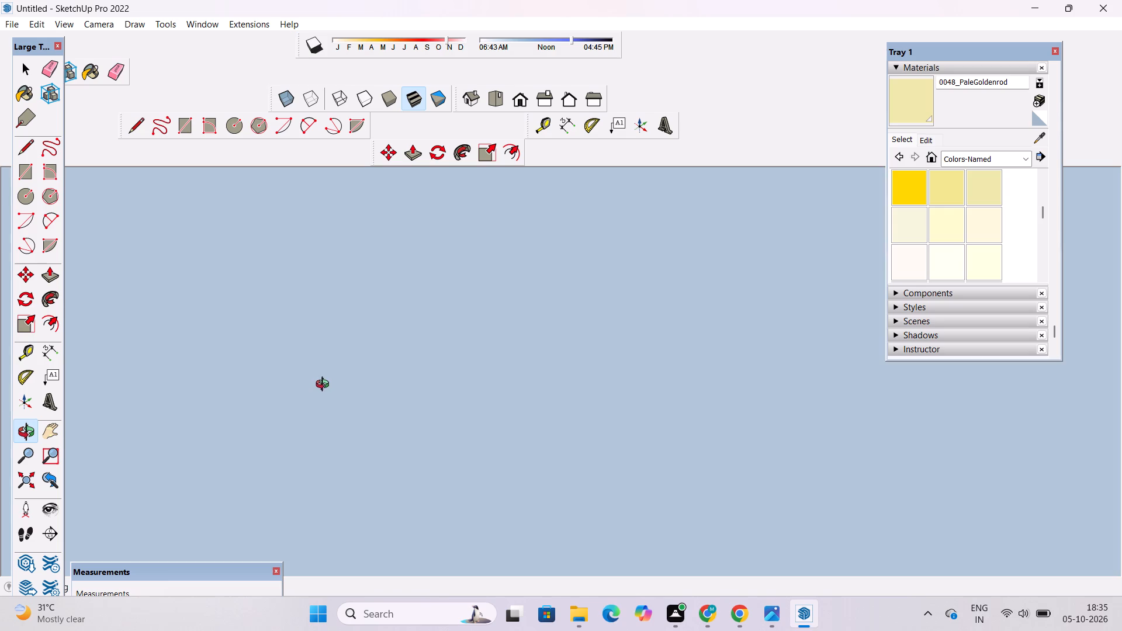
left_click_drag(325, 386, 587, 347)
scroll(542, 356, "down", 20)
scroll(542, 356, "down", 10)
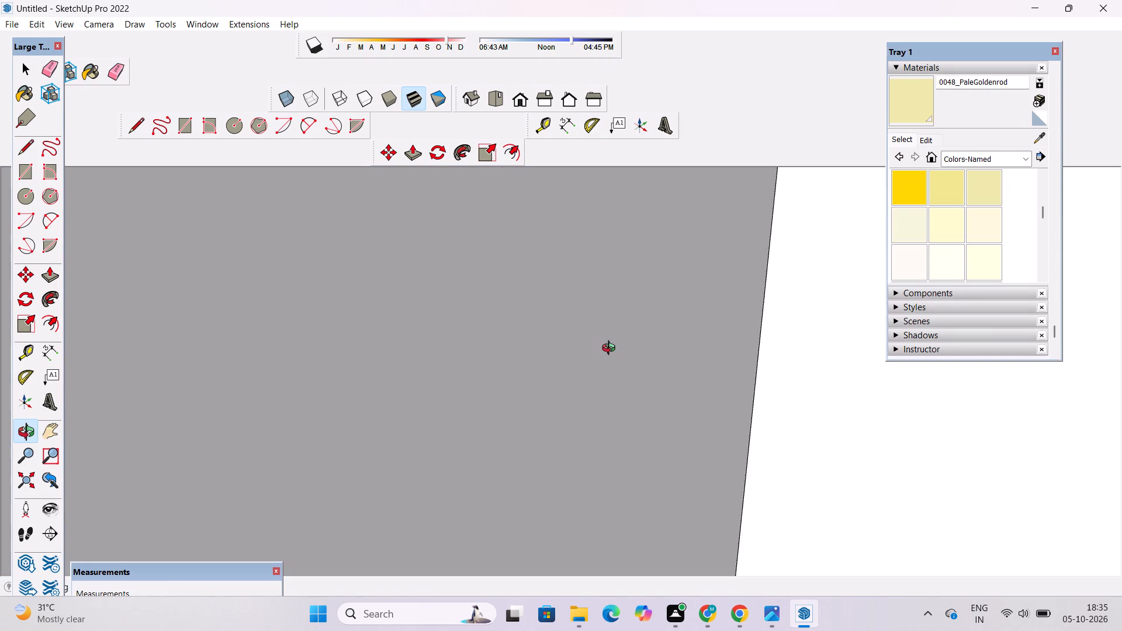
scroll(611, 349, "down", 20)
scroll(611, 349, "down", 7)
left_click(519, 105)
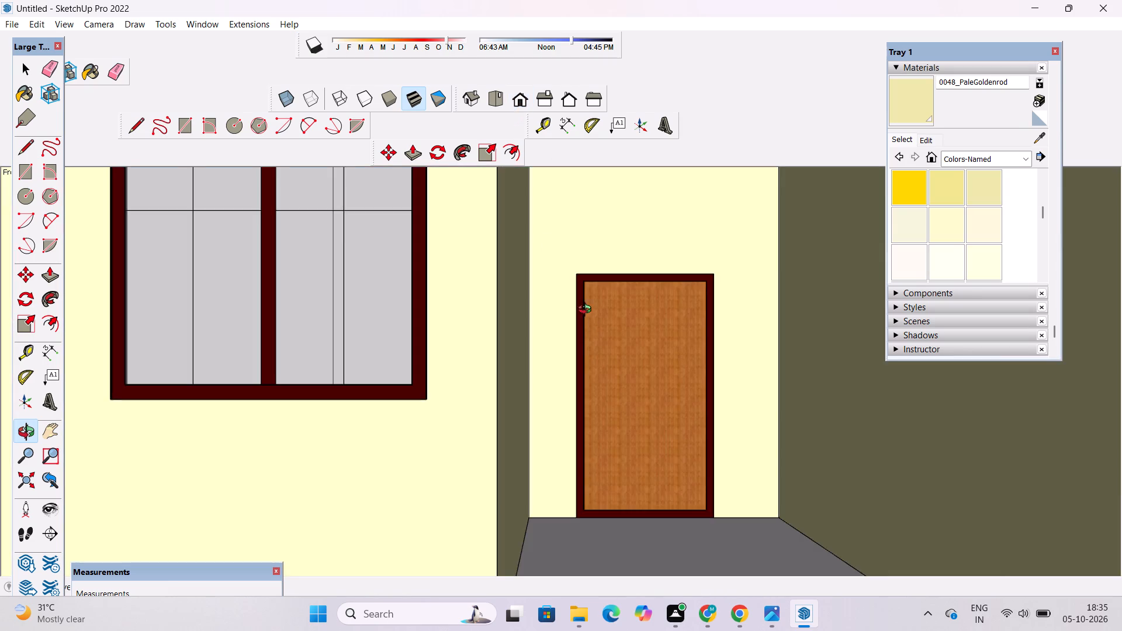
Paint the white end wall behind the balcony slats and its adjoining inner face with 0048_PaleGoldenrod.
scroll(594, 327, "down", 6)
left_click_drag(614, 356, 746, 322)
left_click_drag(758, 351, 467, 439)
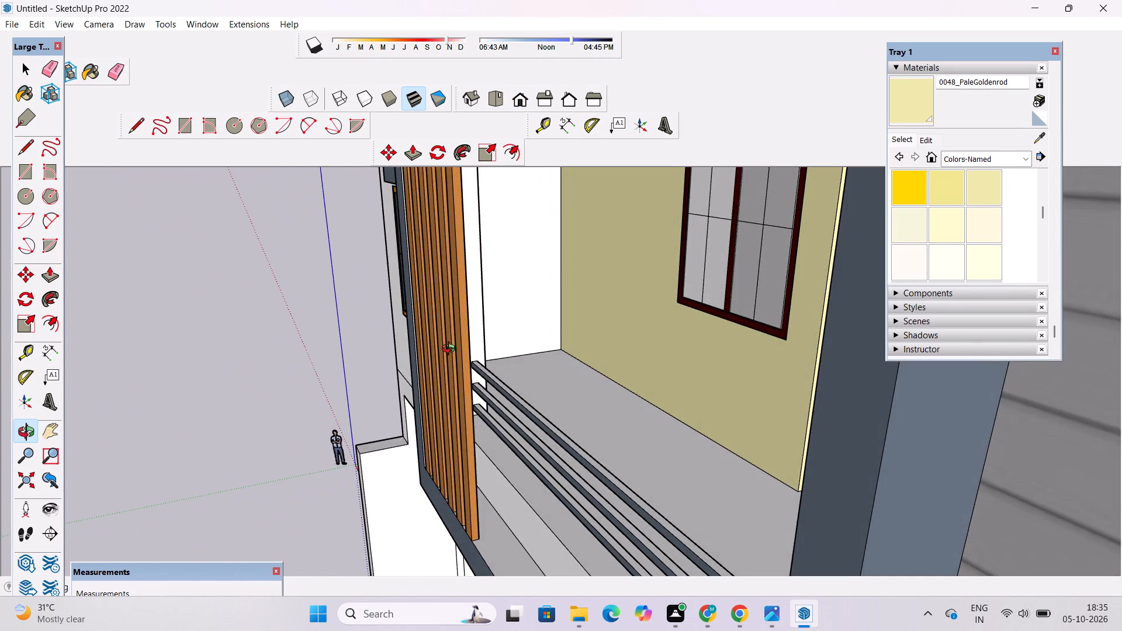
scroll(525, 282, "up", 10)
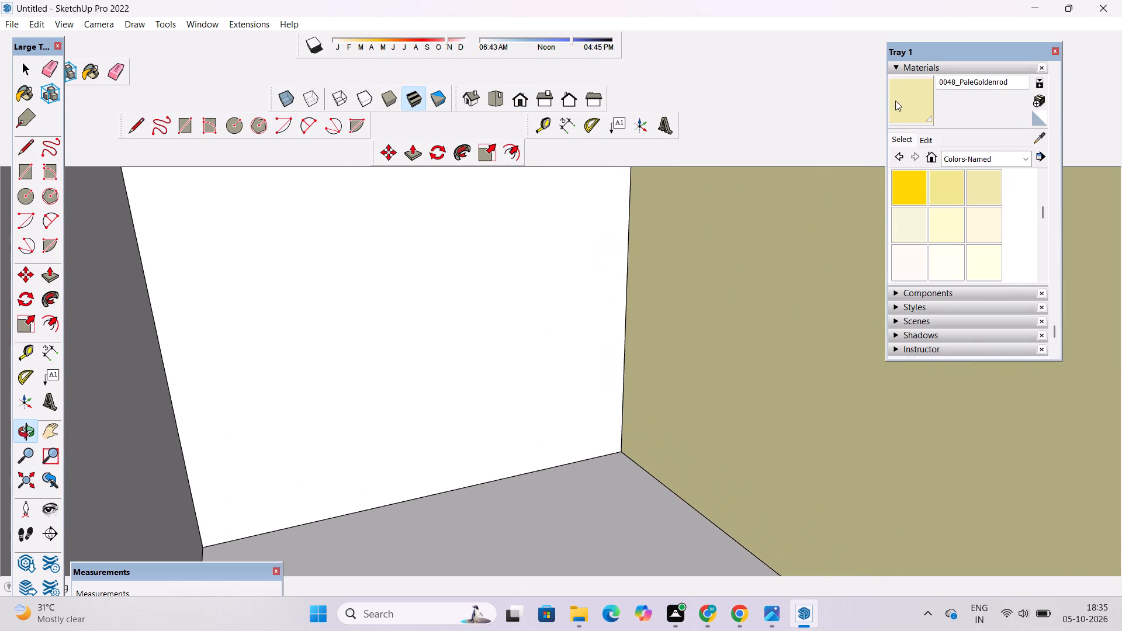
left_click(901, 98)
left_click(527, 299)
left_click(122, 379)
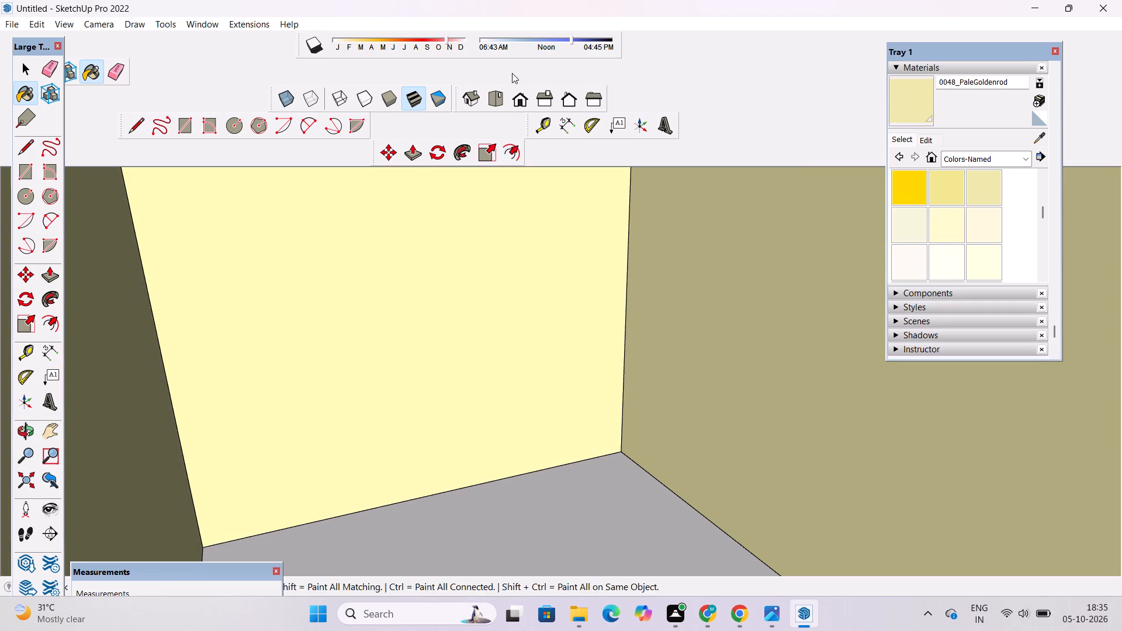
Paint the ground-floor side wall beneath the lower side balcony with 0048_PaleGoldenrod.
left_click(516, 95)
scroll(573, 294, "down", 7)
key("o")
scroll(577, 305, "down", 5)
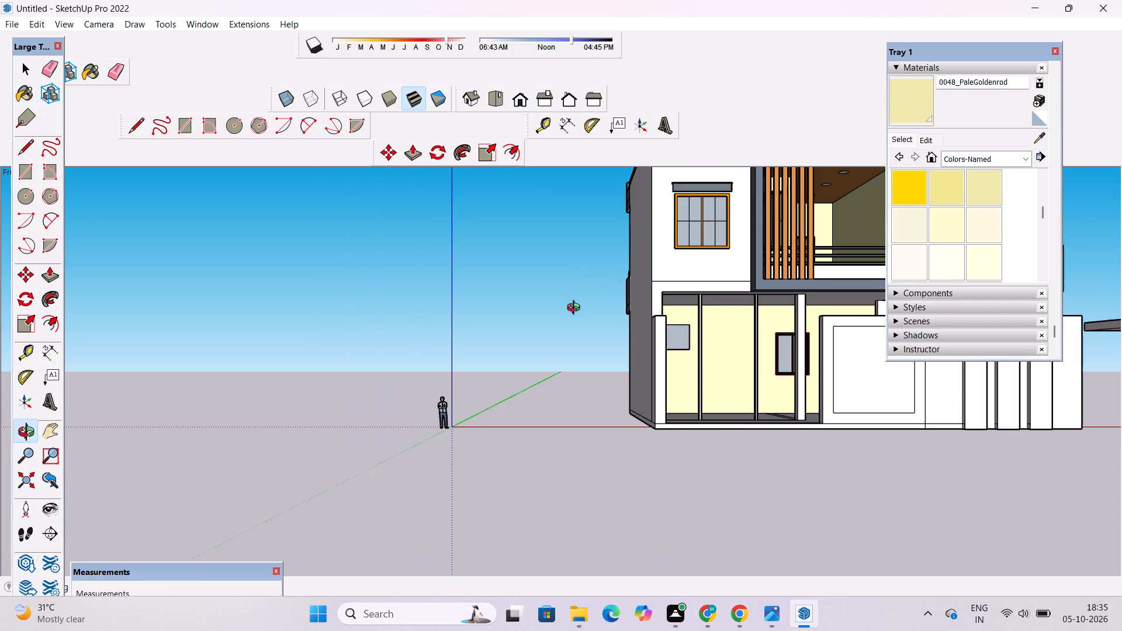
left_click_drag(681, 329, 531, 367)
scroll(548, 354, "up", 2)
left_click_drag(625, 351, 445, 349, "shift")
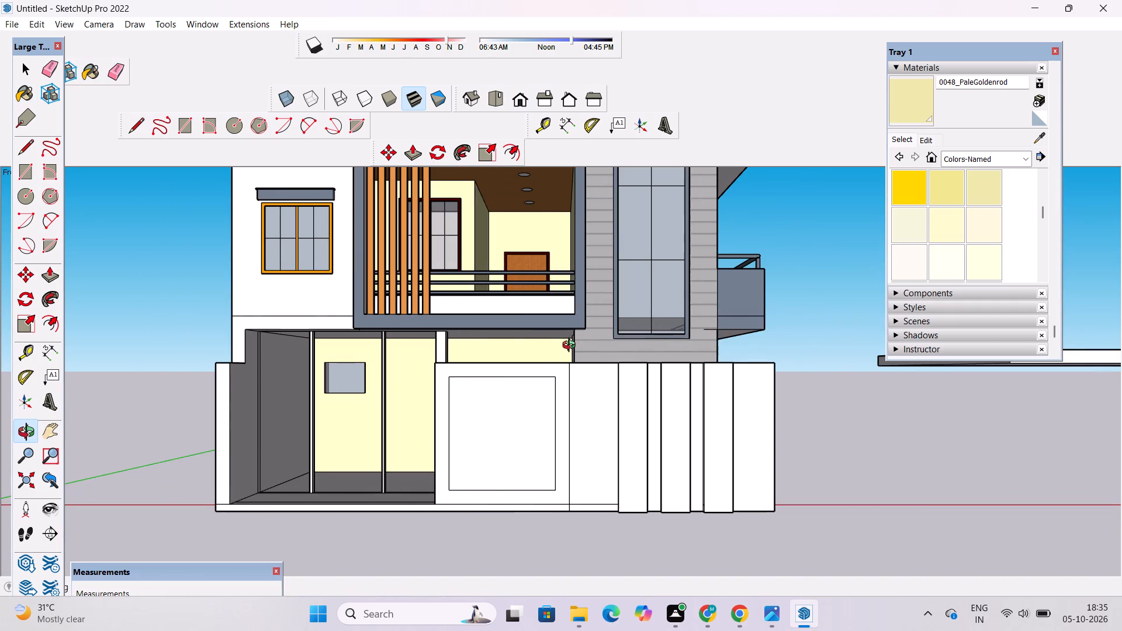
left_click_drag(575, 350, 581, 358)
left_click_drag(574, 358, 539, 287, "shift")
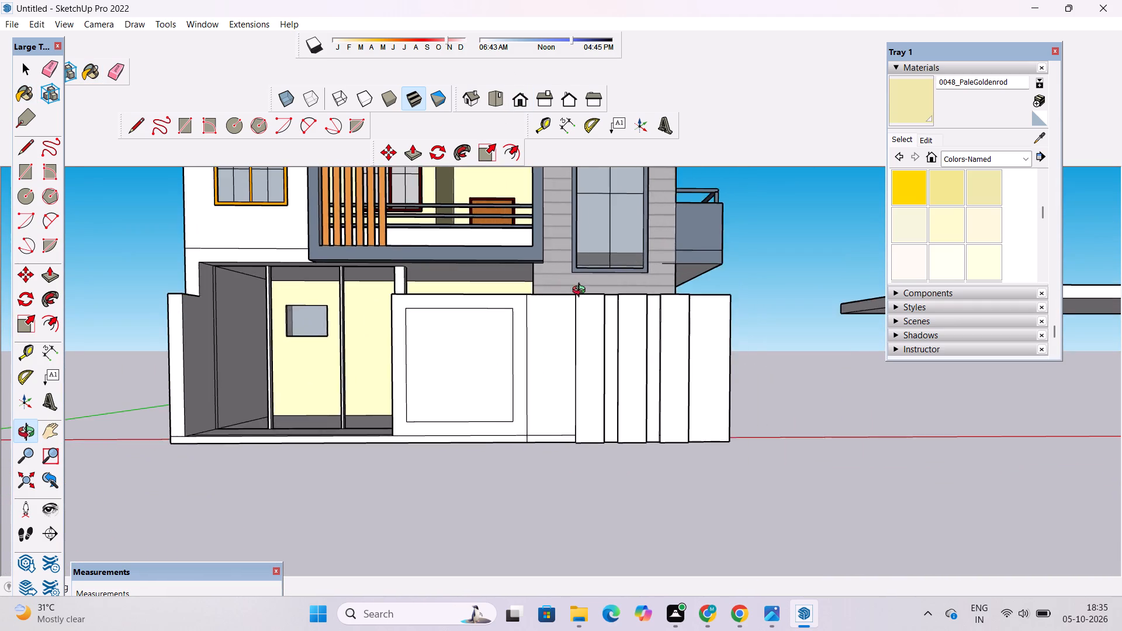
left_click_drag(581, 292, 489, 377)
scroll(688, 324, "up", 4)
left_click_drag(670, 332, 659, 367)
scroll(655, 366, "up", 1)
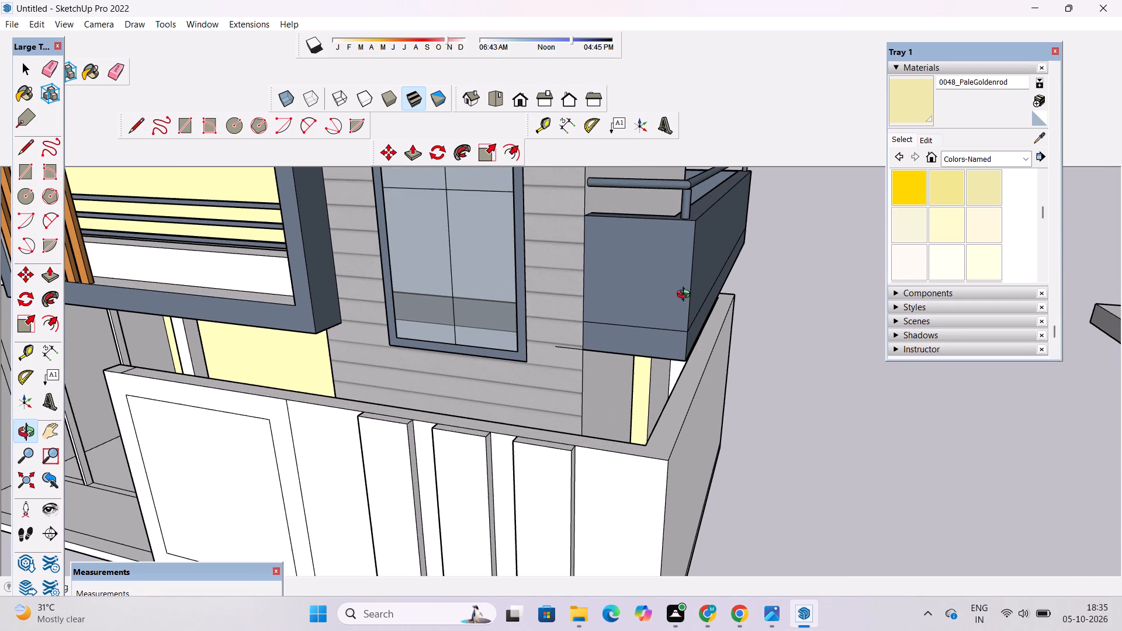
left_click(898, 107)
scroll(674, 385, "up", 5)
left_click(656, 373)
Paint the stair tower's side wall above the lower and upper side balconies with 0048_PaleGoldenrod.
scroll(656, 407, "down", 4)
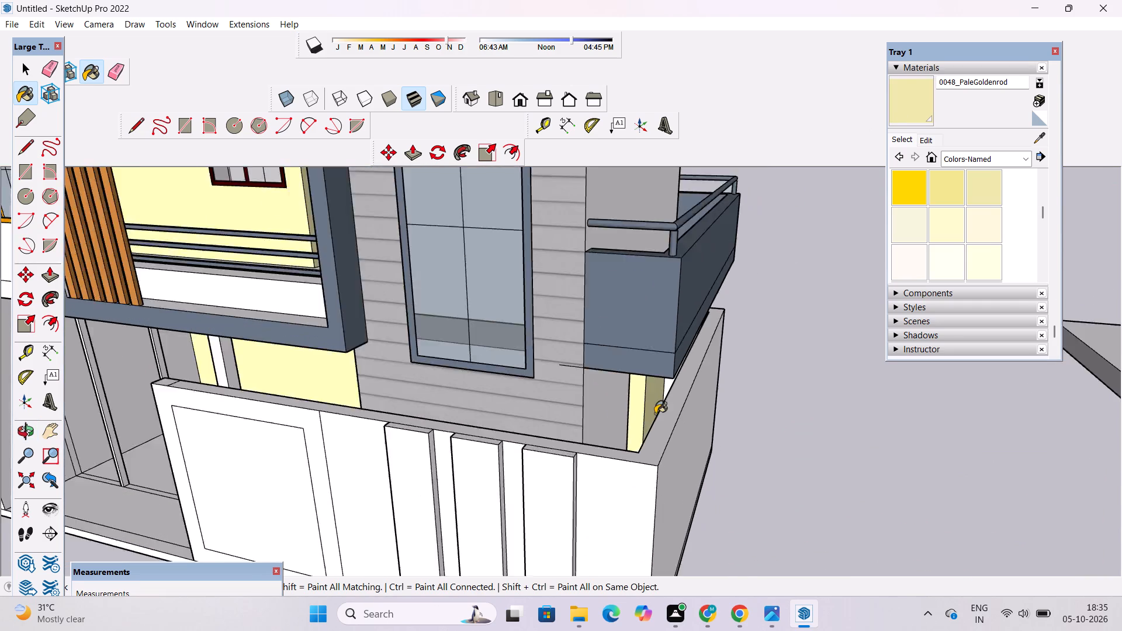
scroll(655, 414, "down", 6)
scroll(674, 272, "up", 5)
left_click(607, 279)
scroll(615, 304, "down", 2)
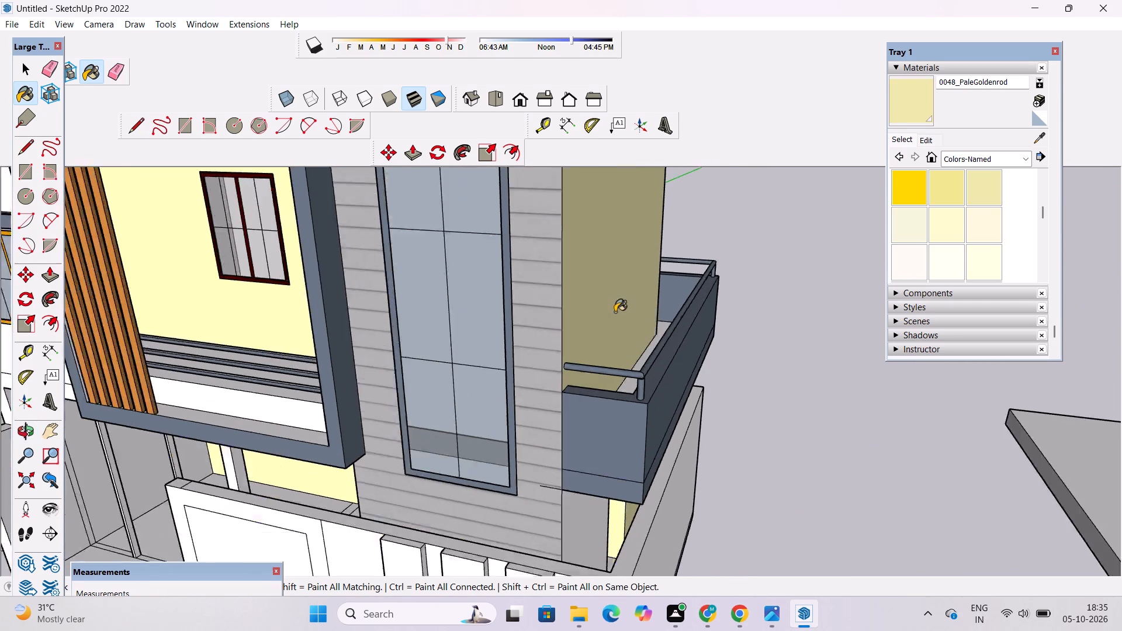
scroll(615, 312, "down", 11)
left_click(611, 206)
Paint the undersides of the two projecting side balconies with 0048_PaleGoldenrod.
key("o")
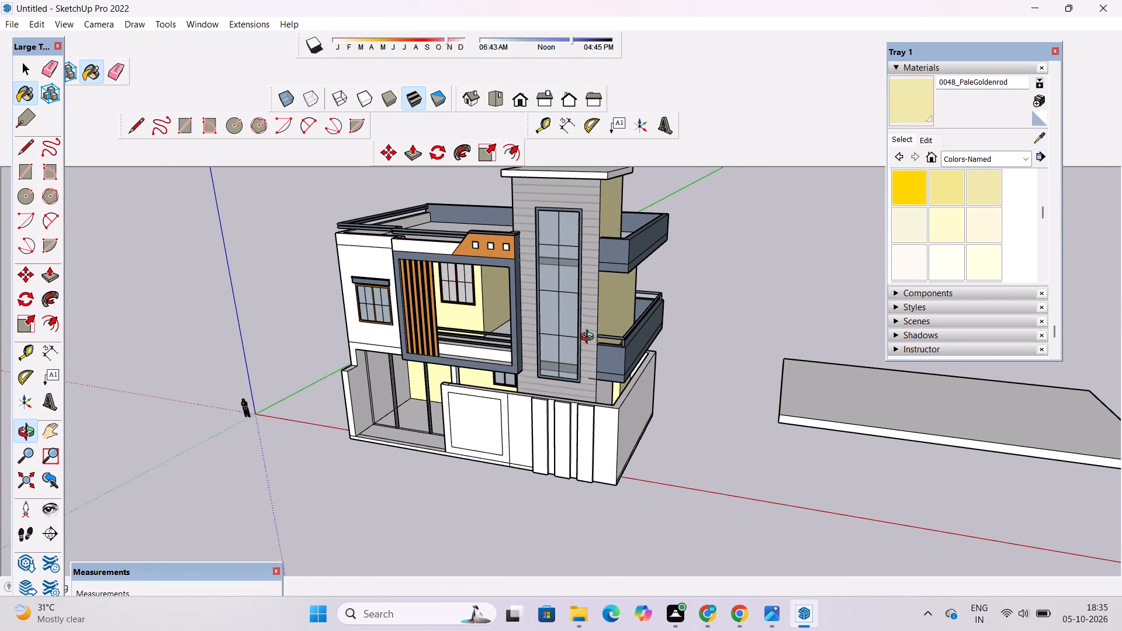
left_click_drag(587, 342, 597, 221)
left_click_drag(580, 258, 596, 319, "shift")
left_click_drag(596, 320, 619, 307)
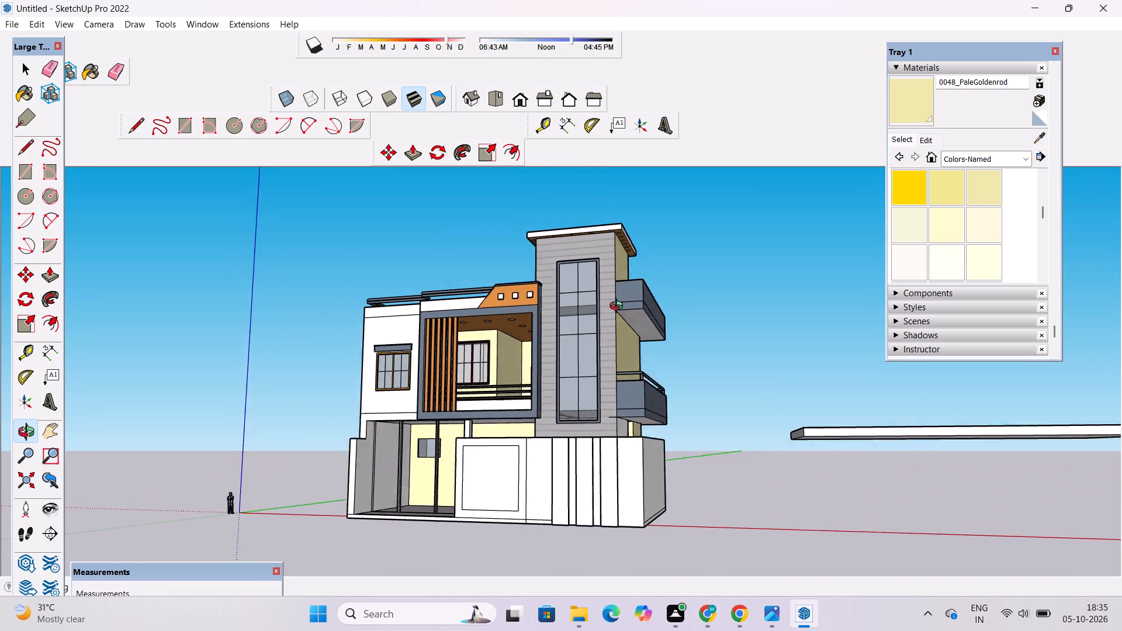
left_click_drag(619, 307, 646, 306)
scroll(659, 343, "up", 4)
left_click_drag(621, 344, 636, 282, "shift")
scroll(659, 376, "up", 5)
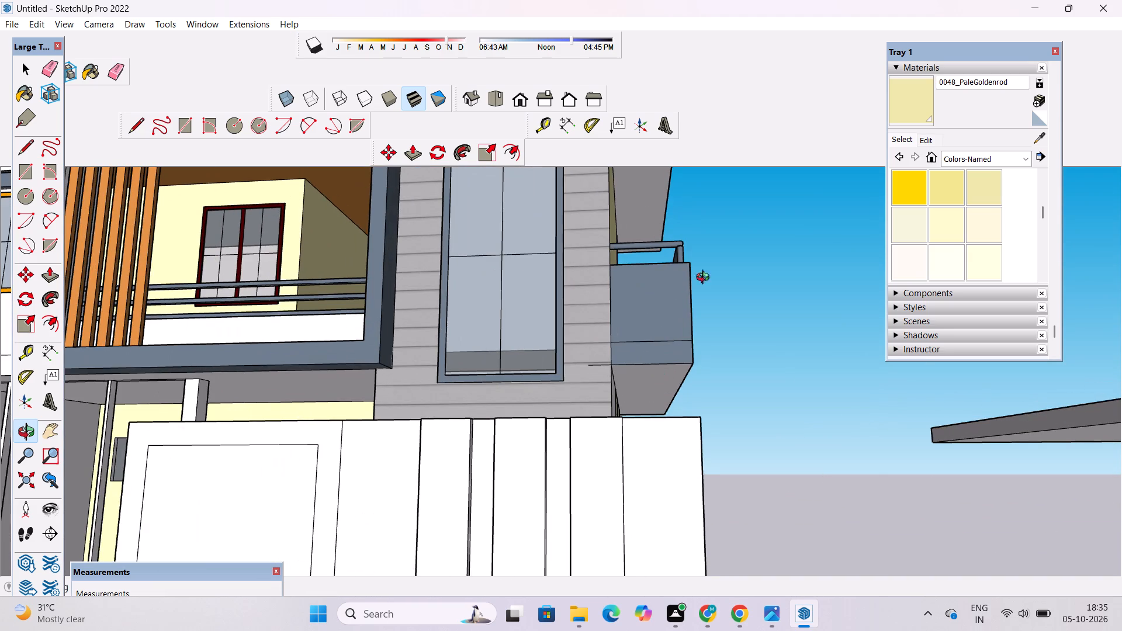
left_click(892, 108)
left_click(654, 396)
left_click(641, 199)
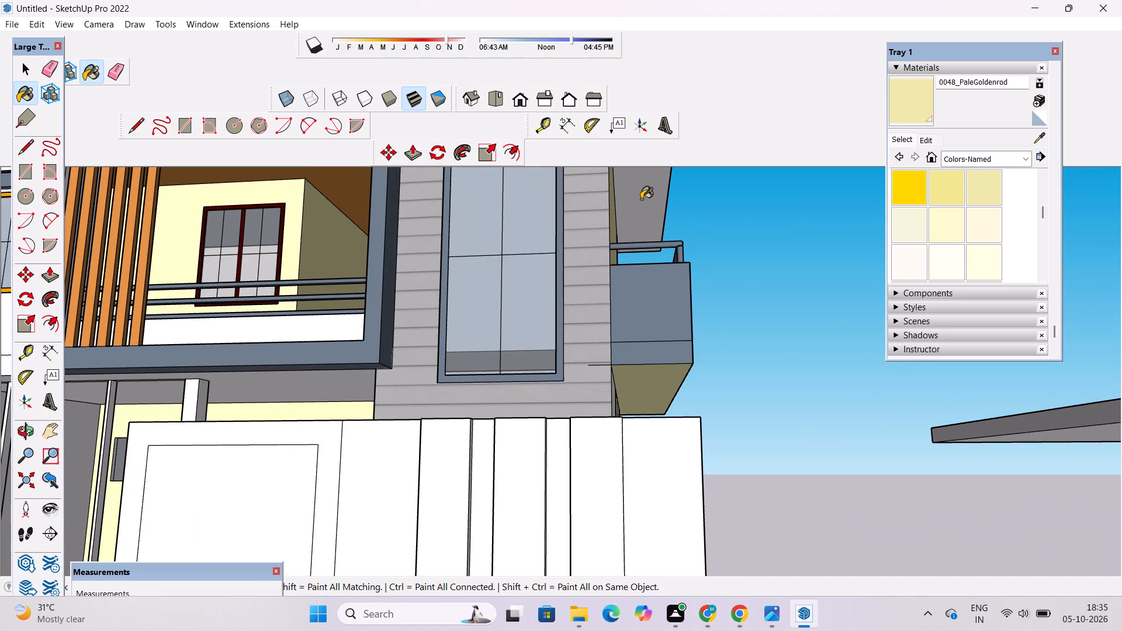
Examine the front facade, porch and stair tower from several angles for surfaces still unpainted.
key("o")
left_click_drag(679, 302, 650, 380)
scroll(650, 380, "down", 7)
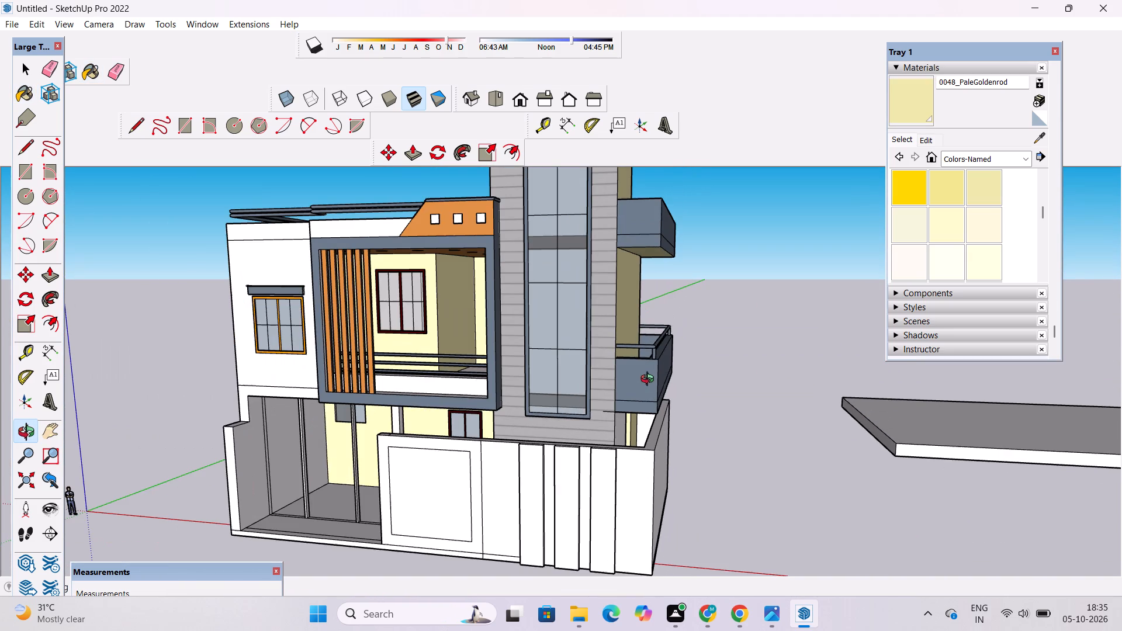
left_click_drag(611, 439, 720, 387, "shift")
scroll(638, 405, "down", 4)
left_click_drag(410, 428, 538, 431)
scroll(416, 410, "up", 3)
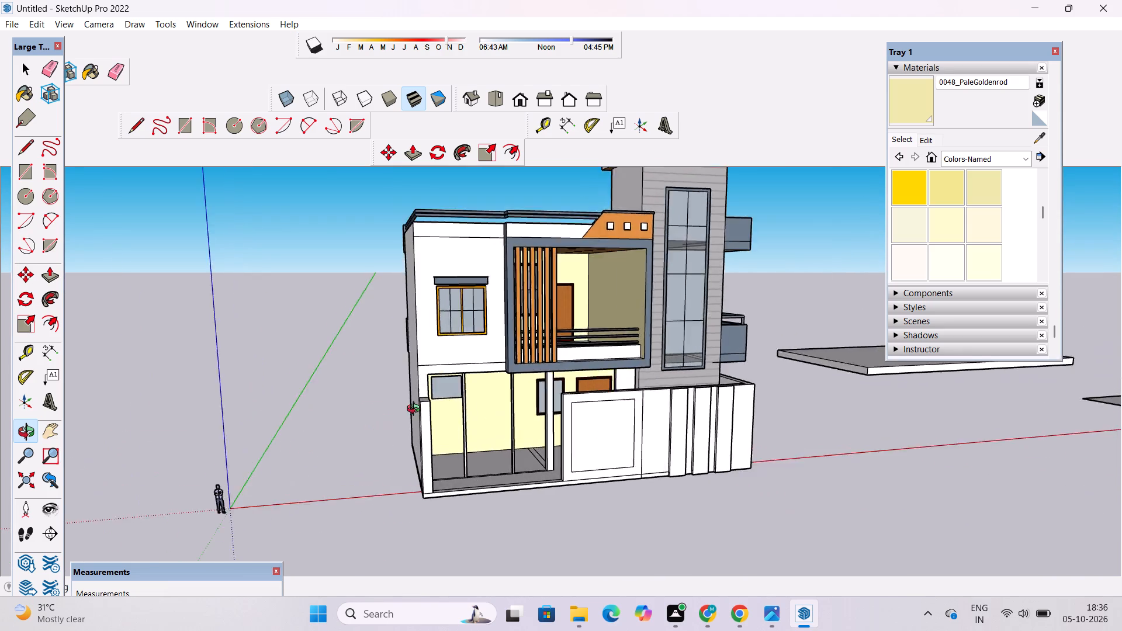
scroll(416, 410, "up", 1)
left_click_drag(430, 421, 533, 419)
left_click_drag(538, 439, 487, 442)
left_click_drag(460, 441, 514, 417, "shift")
left_click_drag(523, 422, 437, 424)
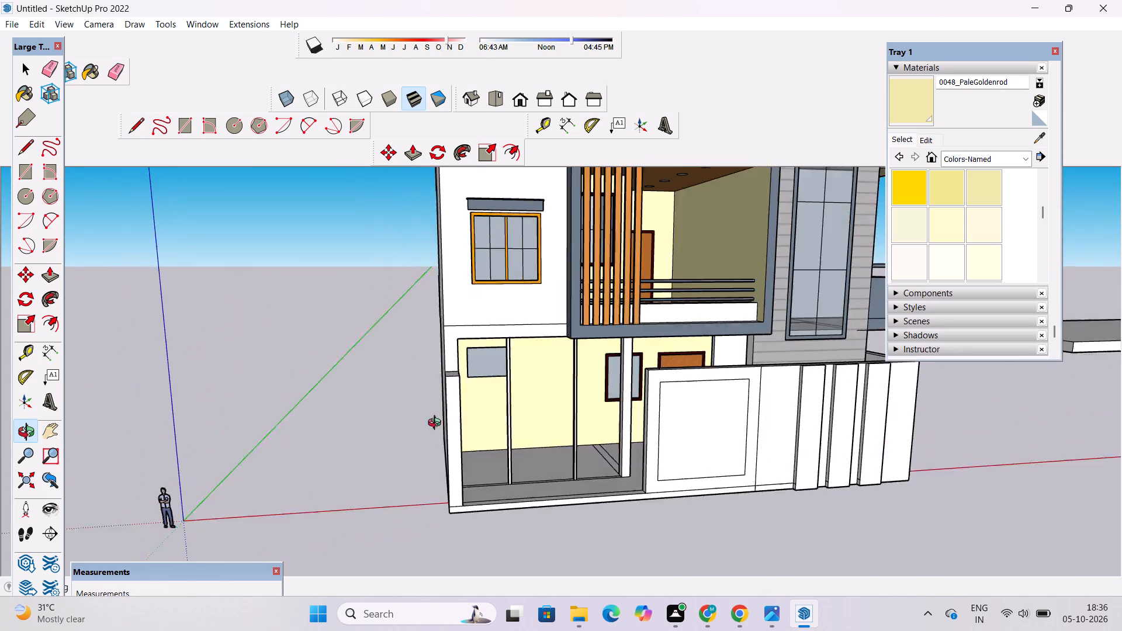
left_click_drag(437, 424, 418, 426)
scroll(435, 421, "down", 5)
scroll(696, 378, "up", 4)
left_click_drag(684, 375, 711, 428, "shift")
left_click_drag(695, 429, 615, 428)
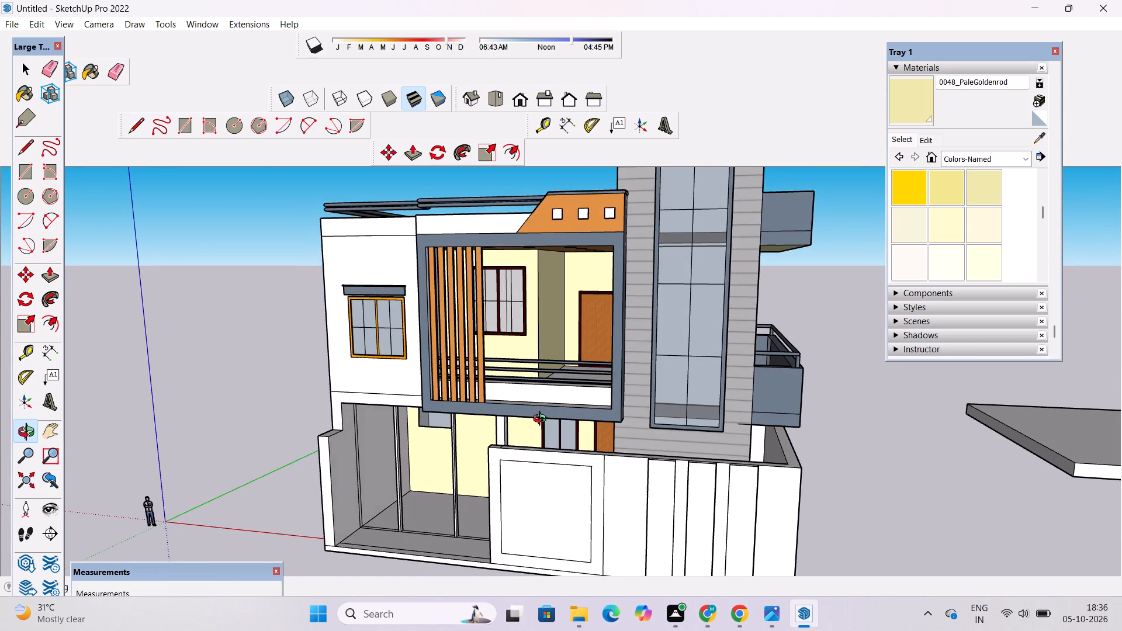
Examine the first-floor front balcony's floor, parapet and railing for surfaces still unpainted.
left_click_drag(520, 424, 604, 446, "shift")
scroll(599, 414, "up", 5)
left_click_drag(557, 463, 576, 508)
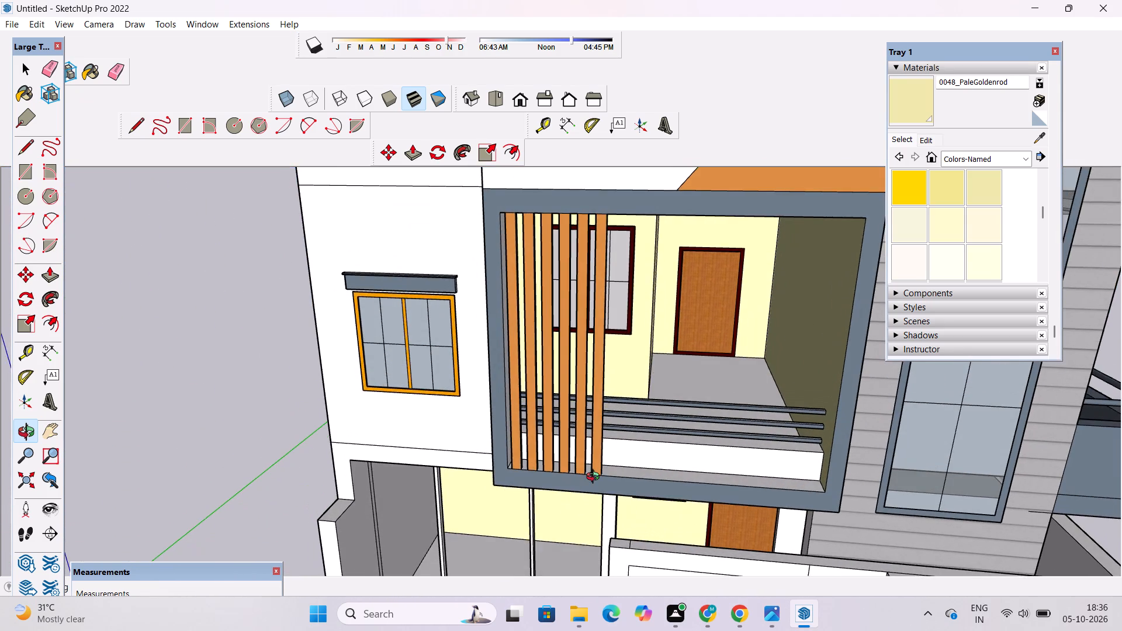
scroll(595, 478, "up", 2)
left_click_drag(594, 471, 581, 449)
left_click_drag(586, 441, 627, 480)
scroll(620, 436, "up", 4)
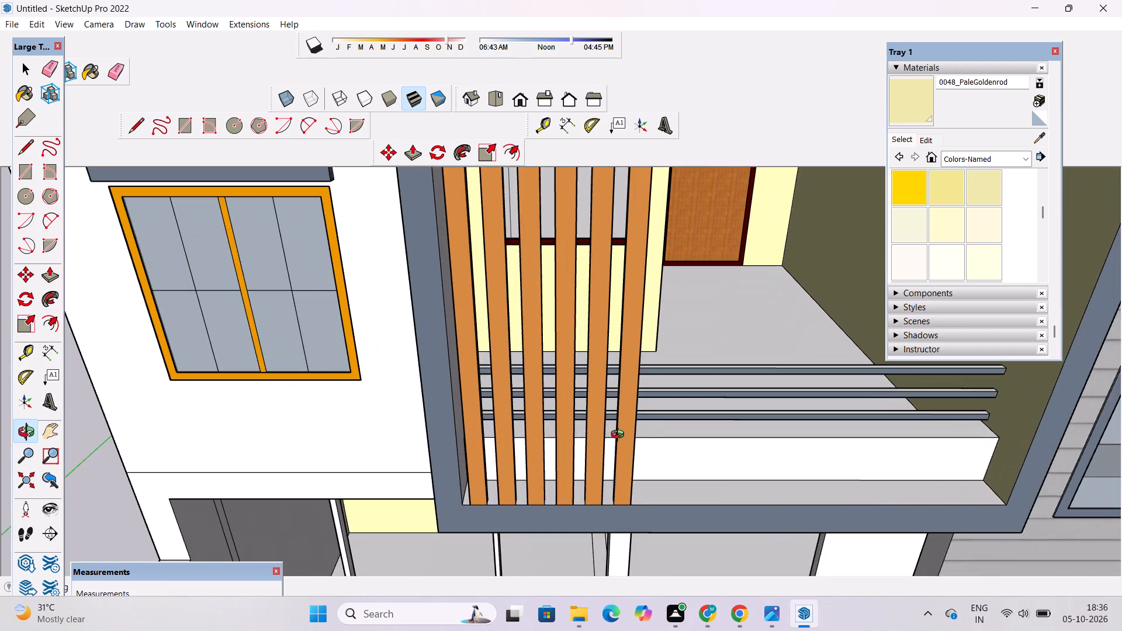
left_click_drag(628, 439, 535, 406)
scroll(532, 406, "down", 5)
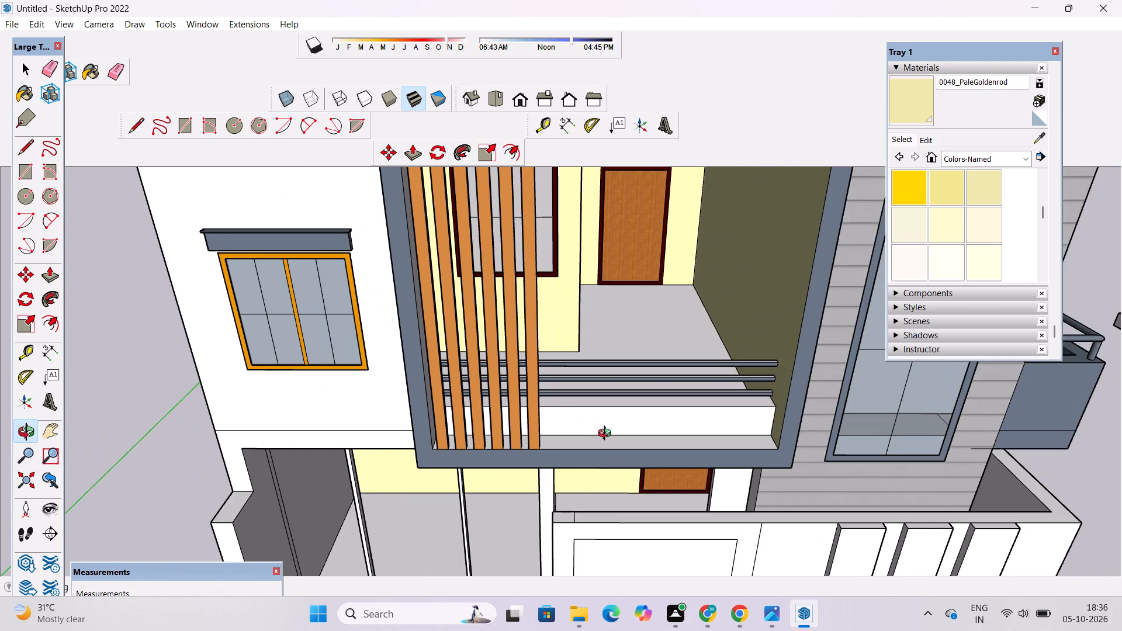
left_click_drag(608, 435, 612, 461)
scroll(612, 455, "up", 3)
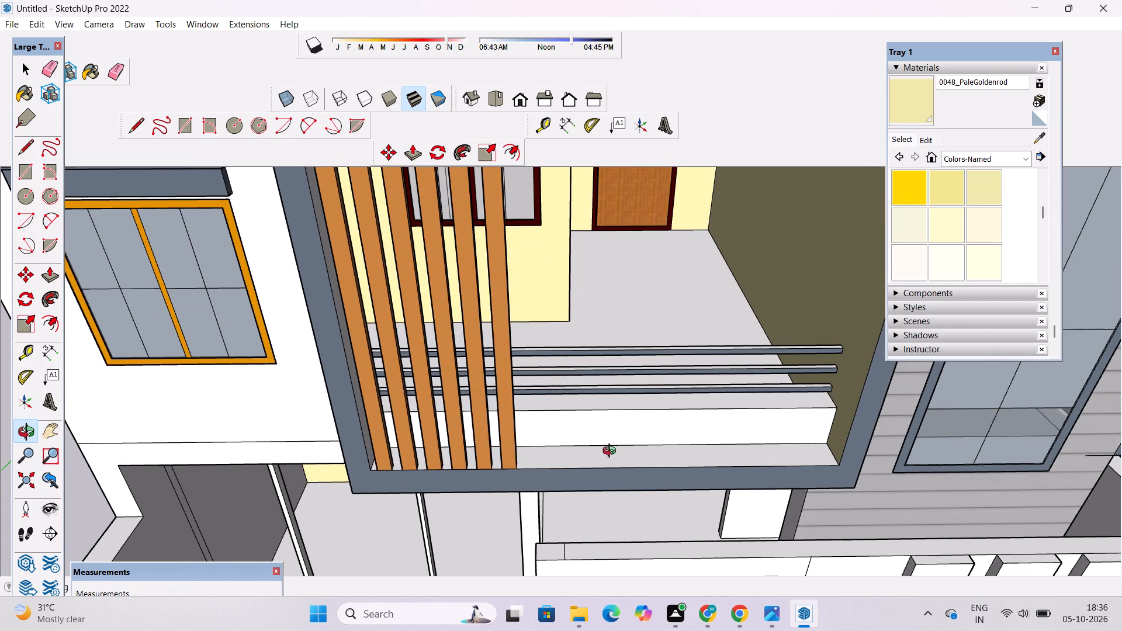
left_click_drag(643, 465, 596, 448)
scroll(738, 348, "up", 6)
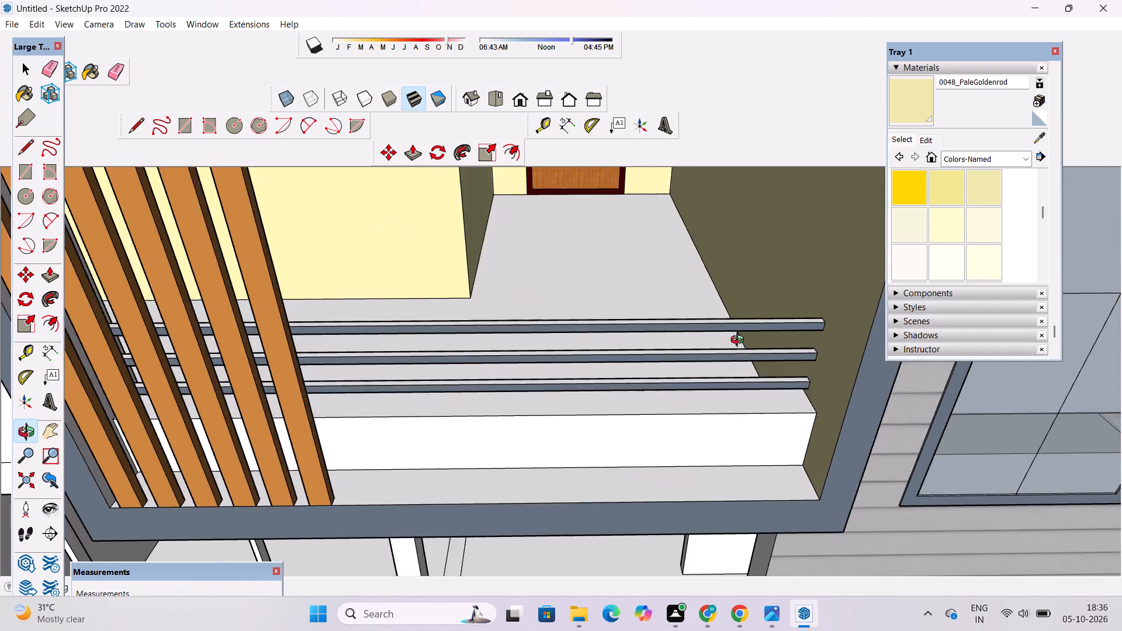
scroll(740, 341, "up", 3)
left_click_drag(733, 386, 699, 321)
scroll(690, 317, "down", 5)
left_click_drag(697, 351, 765, 387, "shift")
left_click_drag(760, 403, 791, 297)
scroll(756, 323, "down", 4)
left_click(753, 330)
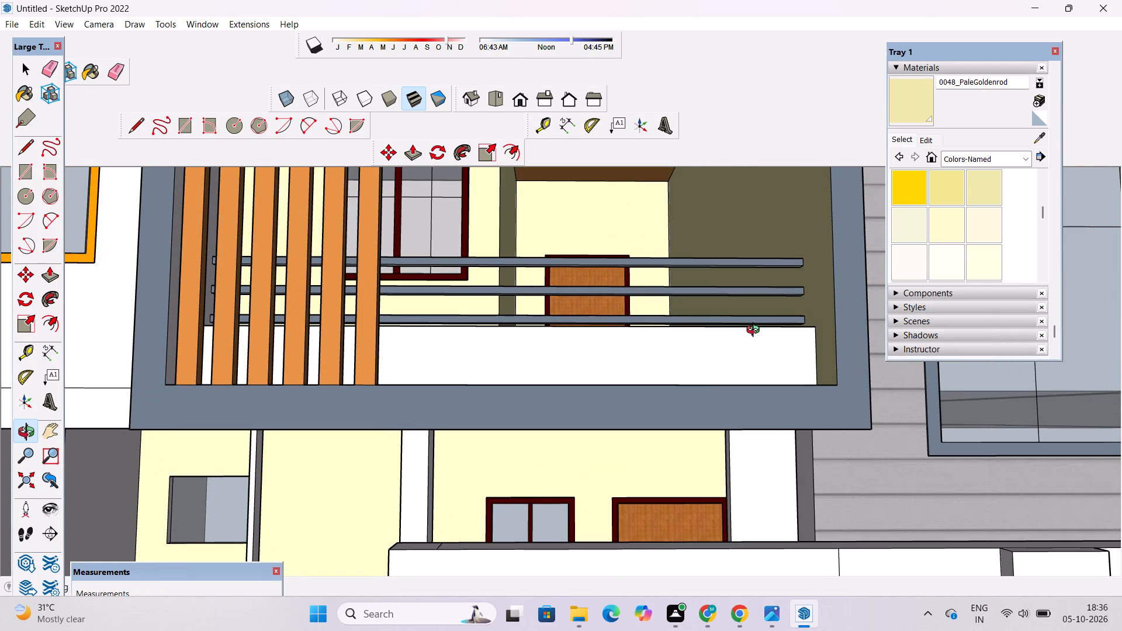
scroll(756, 331, "down", 6)
left_click_drag(768, 330, 777, 386, "shift")
scroll(681, 323, "down", 6)
left_click_drag(778, 342, 778, 368)
left_click_drag(777, 369, 656, 369)
scroll(646, 450, "up", 1)
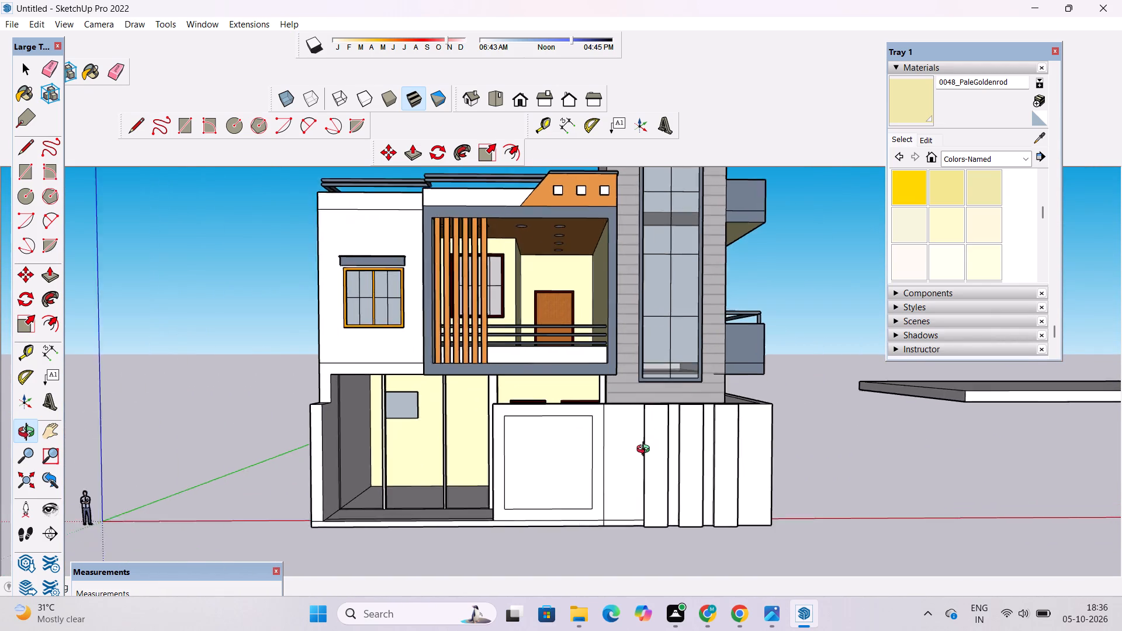
Examine the ground-floor porch's interior walls and framed openings from the front.
scroll(646, 450, "up", 2)
left_click_drag(586, 472, 682, 418, "shift")
scroll(425, 478, "up", 4)
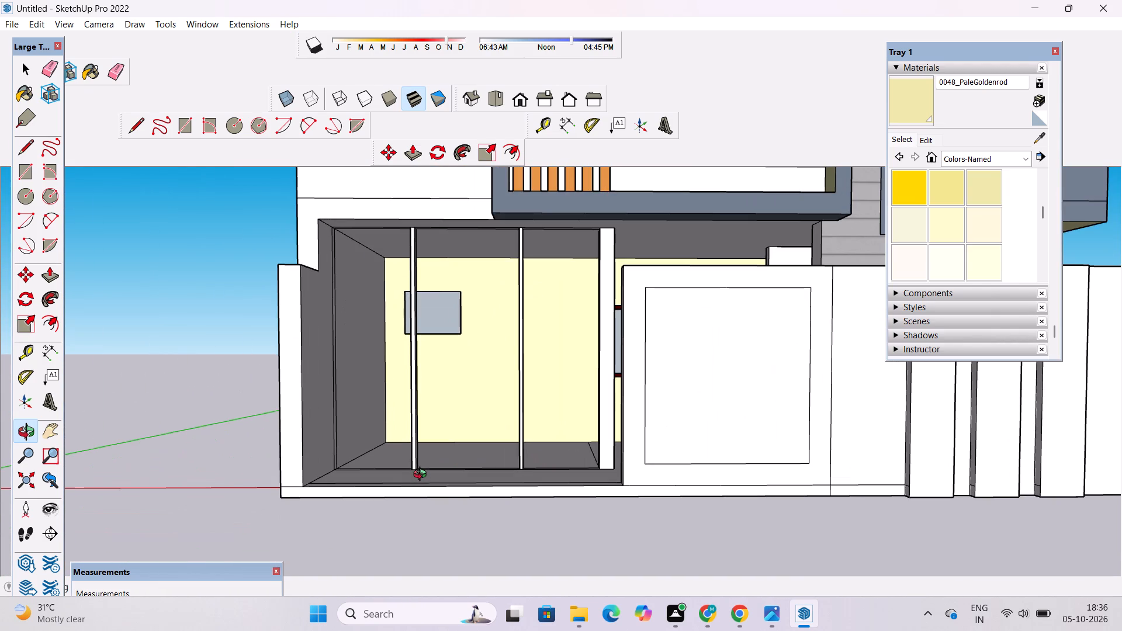
left_click_drag(415, 483, 498, 459, "shift")
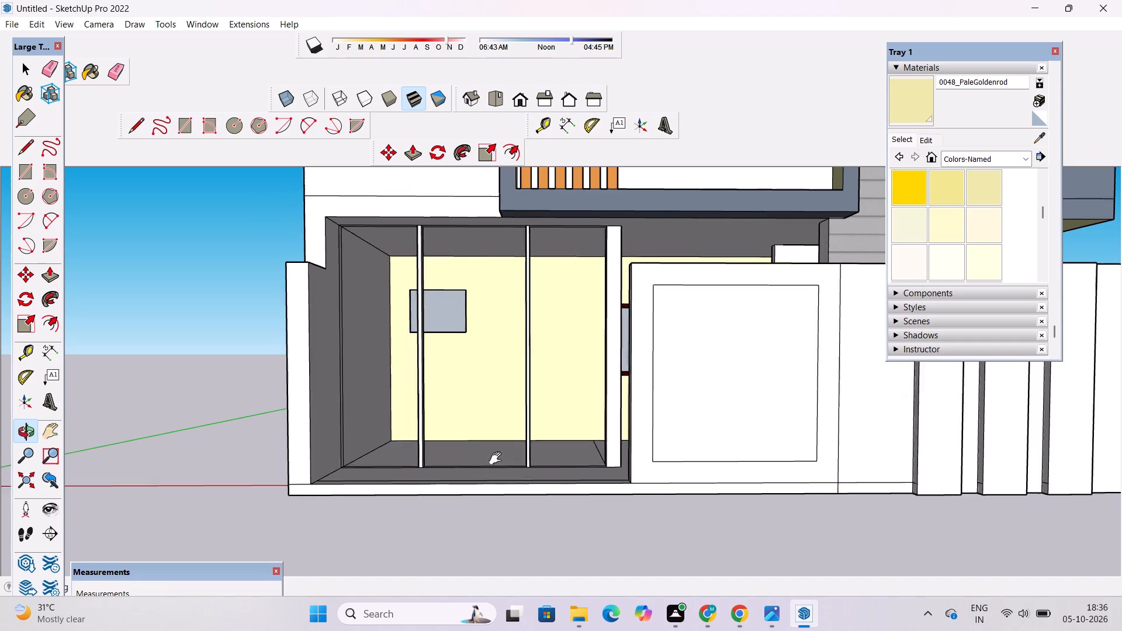
left_click_drag(498, 459, 556, 442, "shift")
left_click_drag(657, 444, 595, 459, "shift")
scroll(584, 455, "down", 4)
scroll(515, 443, "up", 3)
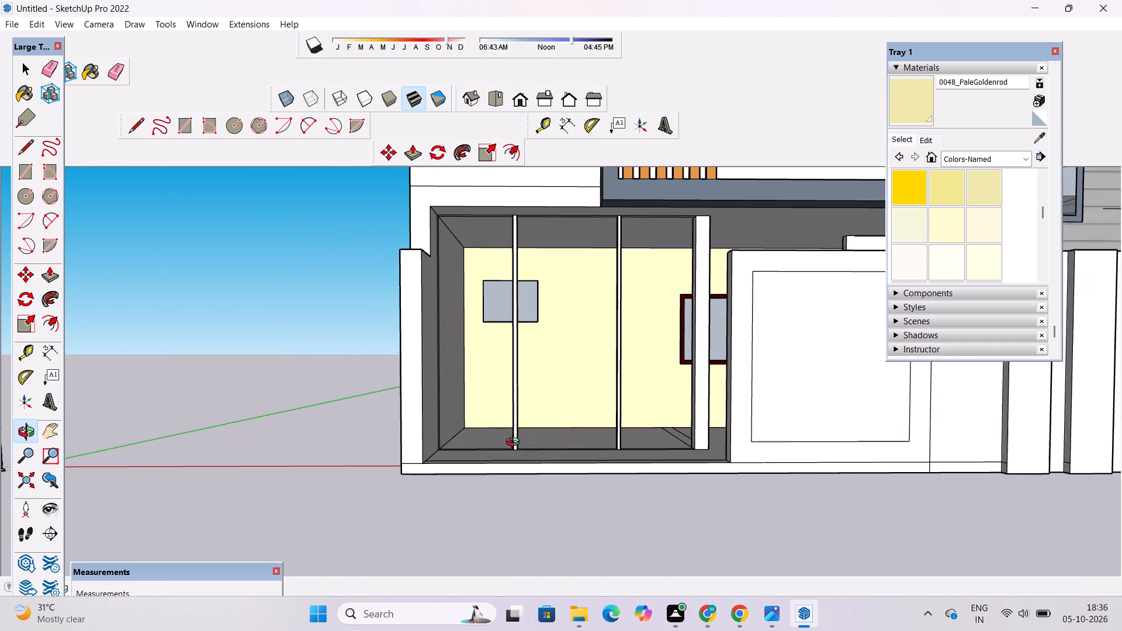
left_click_drag(514, 449, 498, 493)
scroll(505, 476, "down", 3)
left_click_drag(514, 469, 526, 473)
scroll(531, 461, "up", 1)
left_click_drag(535, 456, 521, 477, "shift")
left_click_drag(521, 477, 531, 461)
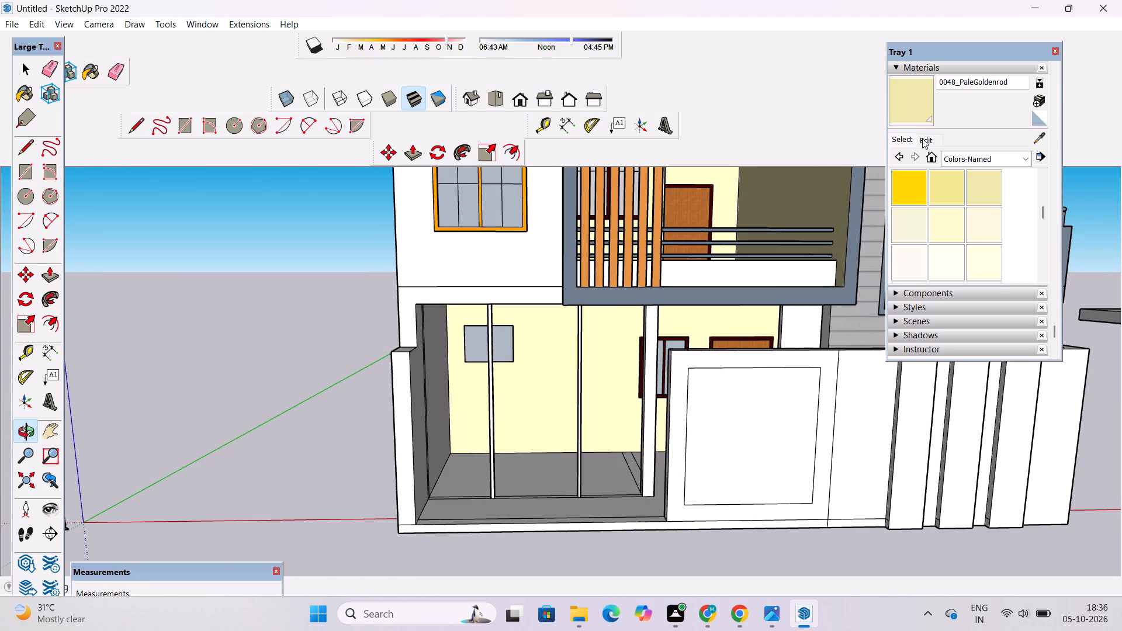
Darken the 0048_PaleGoldenrod material's colour slightly.
left_click(922, 138)
left_click(963, 197)
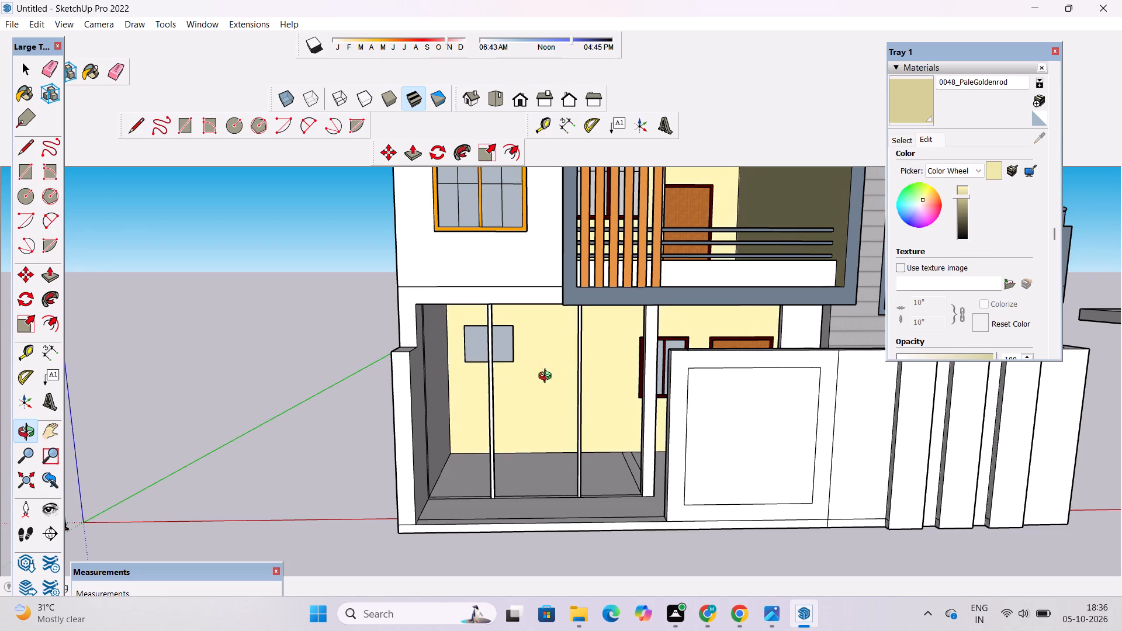
Examine the adjusted wall colour inside the porch and across the front facade from several angles.
scroll(543, 380, "down", 4)
left_click_drag(541, 420, 507, 345)
scroll(507, 346, "down", 5)
left_click_drag(536, 380, 484, 322, "shift")
left_click_drag(508, 325, 527, 380)
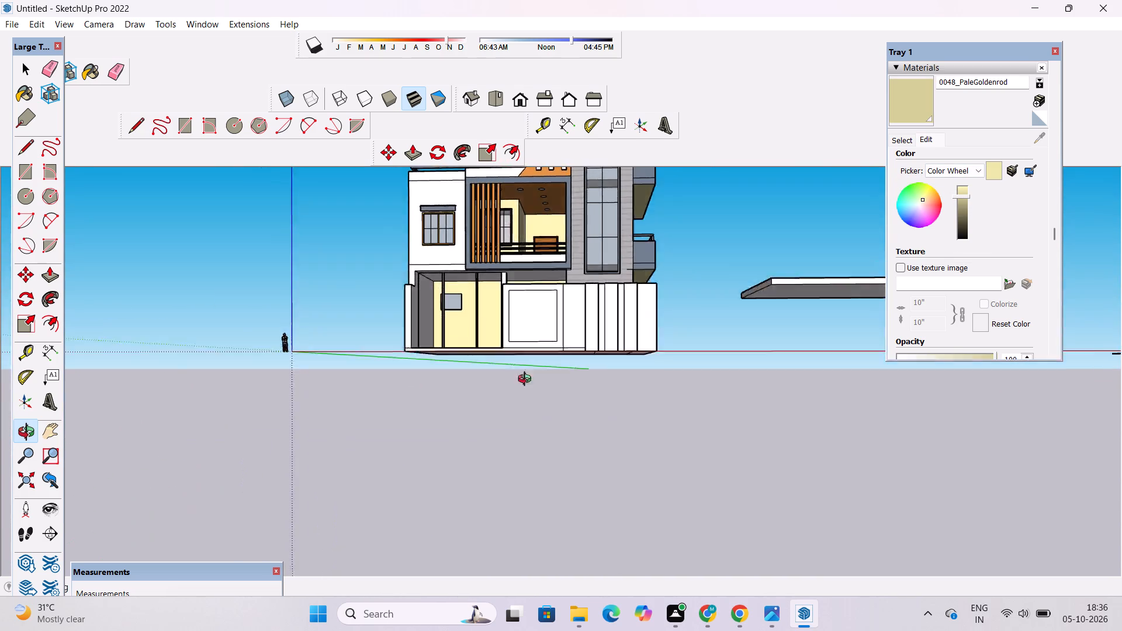
left_click_drag(527, 380, 543, 505)
scroll(562, 305, "up", 9)
left_click_drag(563, 398, 804, 266)
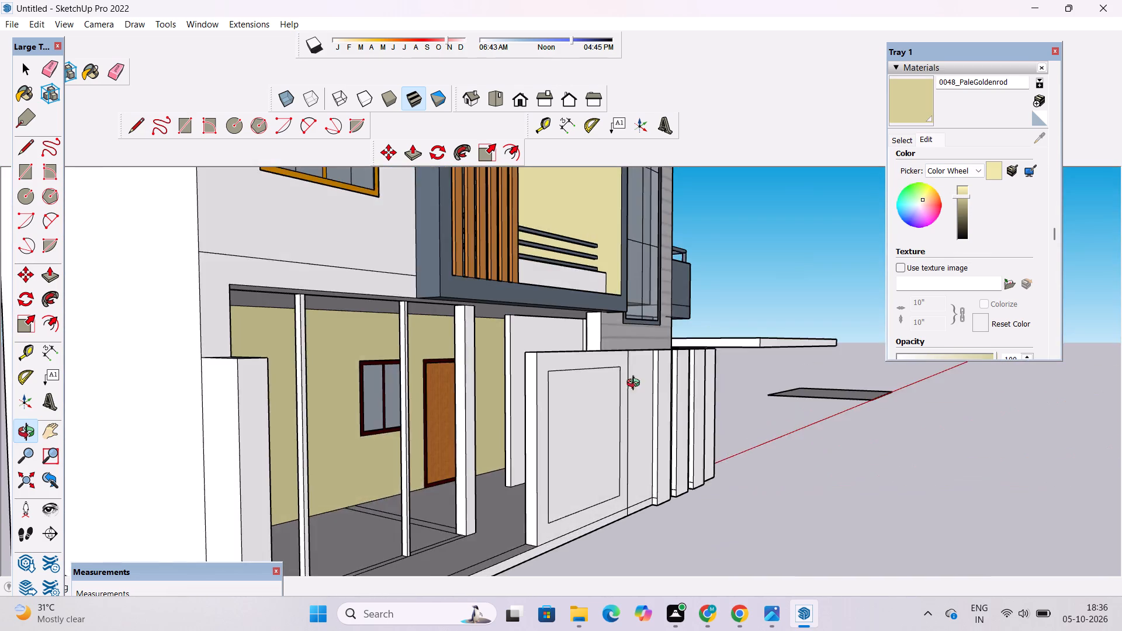
scroll(591, 387, "up", 8)
left_click_drag(416, 385, 456, 379)
scroll(423, 347, "up", 8)
left_click_drag(423, 349, 504, 365)
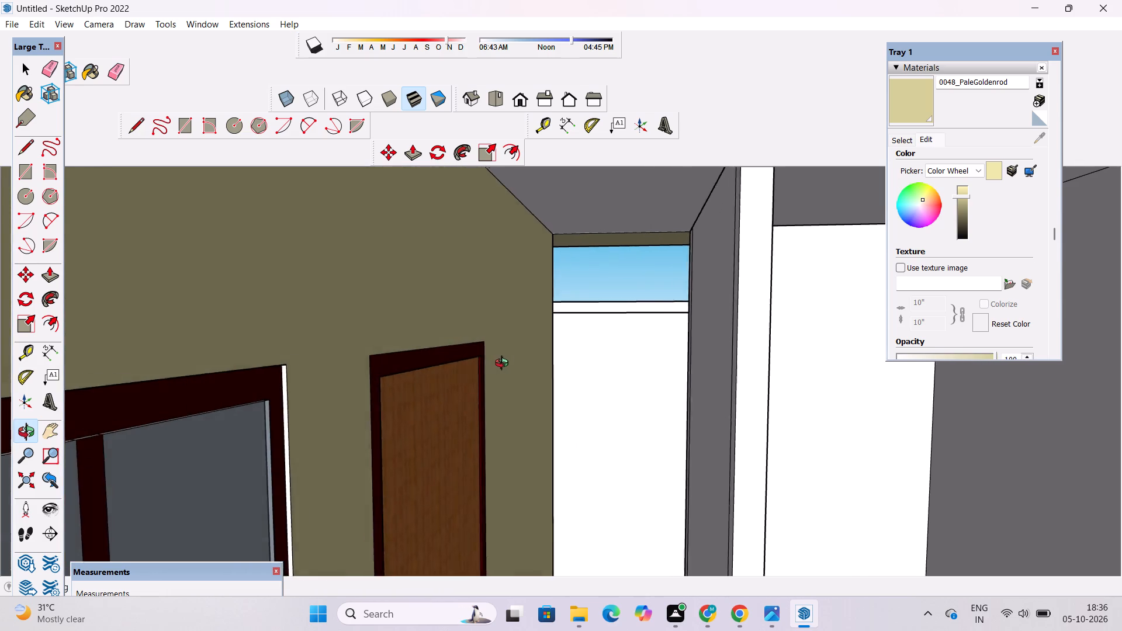
left_click_drag(504, 365, 473, 365)
scroll(610, 282, "down", 10)
left_click_drag(931, 333, 775, 360)
left_click_drag(864, 412, 573, 396)
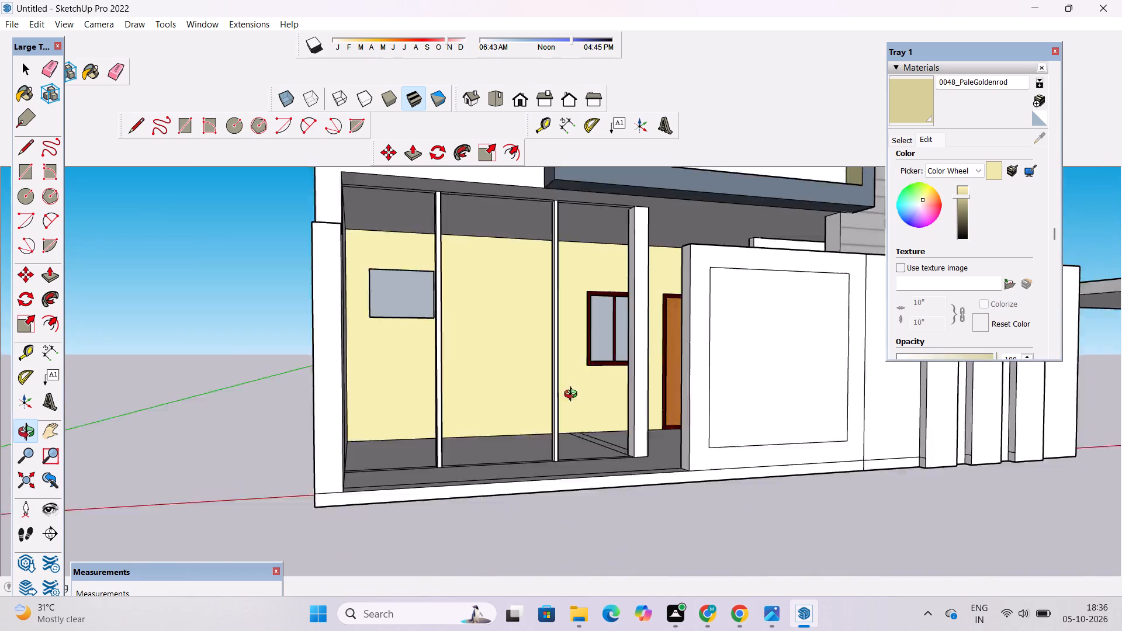
left_click_drag(573, 396, 565, 393)
scroll(571, 372, "down", 6)
left_click_drag(856, 423, 762, 436)
left_click_drag(757, 438, 761, 474)
left_click_drag(753, 464, 753, 443)
scroll(754, 437, "down", 3)
left_click_drag(752, 431, 752, 443)
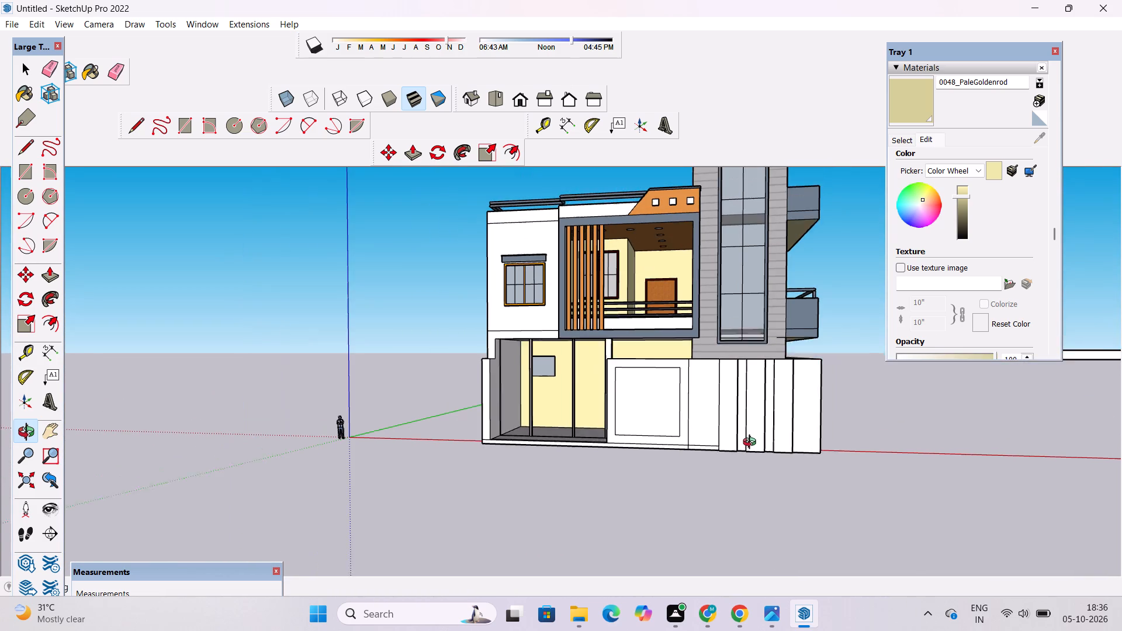
left_click_drag(752, 443, 753, 447)
Paint the ground-floor porch's inner side wall with 0048_PaleGoldenrod.
scroll(617, 408, "up", 7)
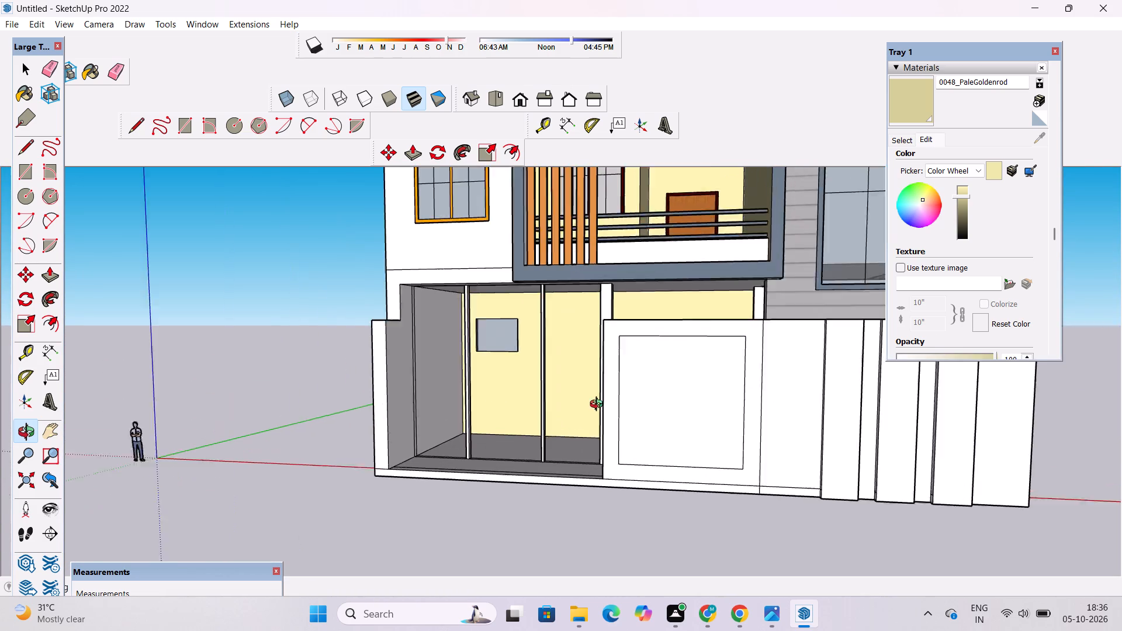
scroll(599, 405, "up", 1)
left_click(912, 103)
left_click(394, 312)
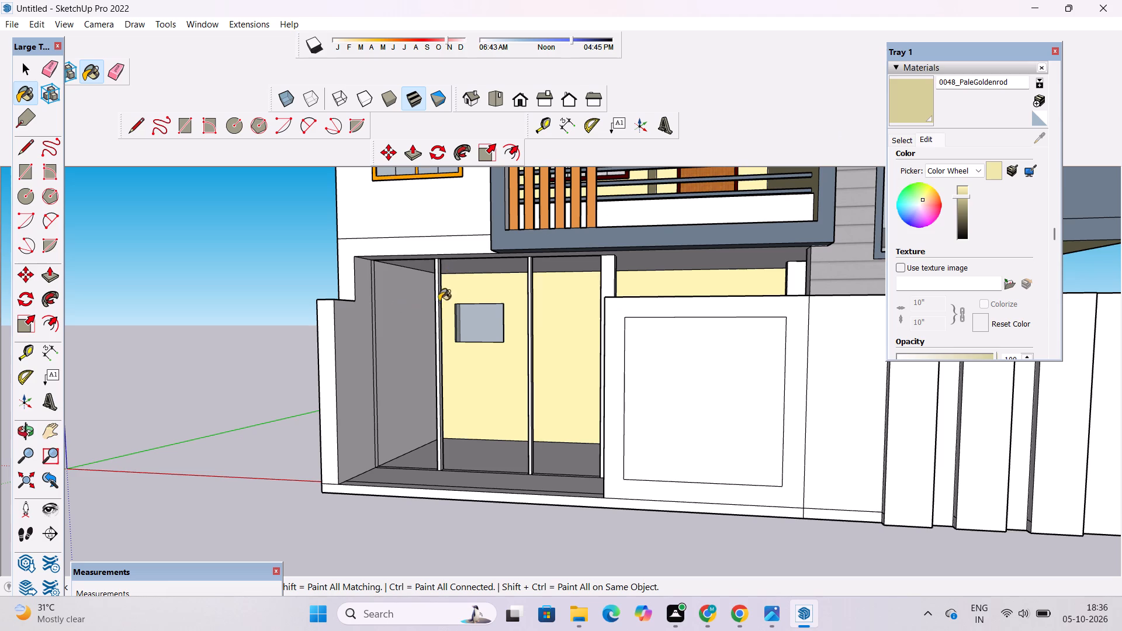
Examine the front facade and the porch ceiling from low angles for surfaces still unpainted.
key("space")
key("o")
scroll(467, 325, "down", 5)
left_click_drag(464, 359, 613, 339, "shift")
left_click_drag(654, 322, 511, 459)
scroll(512, 428, "down", 5, "shift")
left_click_drag(528, 443, 674, 326)
scroll(633, 403, "up", 4)
left_click_drag(612, 417, 590, 398)
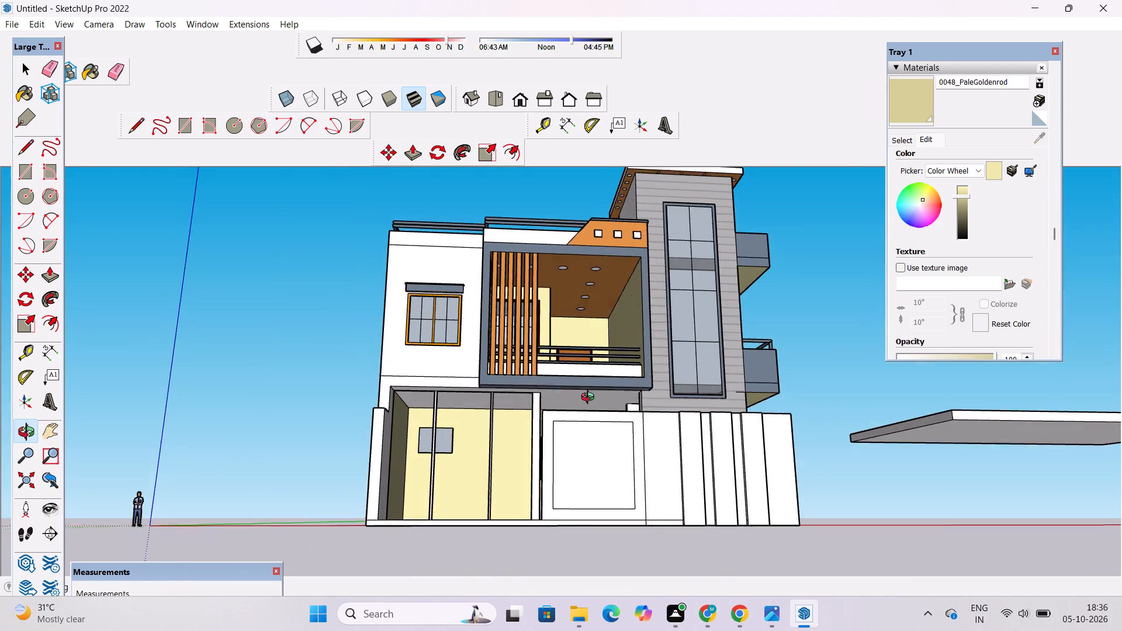
left_click_drag(590, 398, 590, 397)
left_click_drag(580, 399, 617, 380, "shift")
left_click_drag(617, 385, 605, 393, "shift")
scroll(601, 394, "up", 2)
left_click_drag(591, 398, 575, 353)
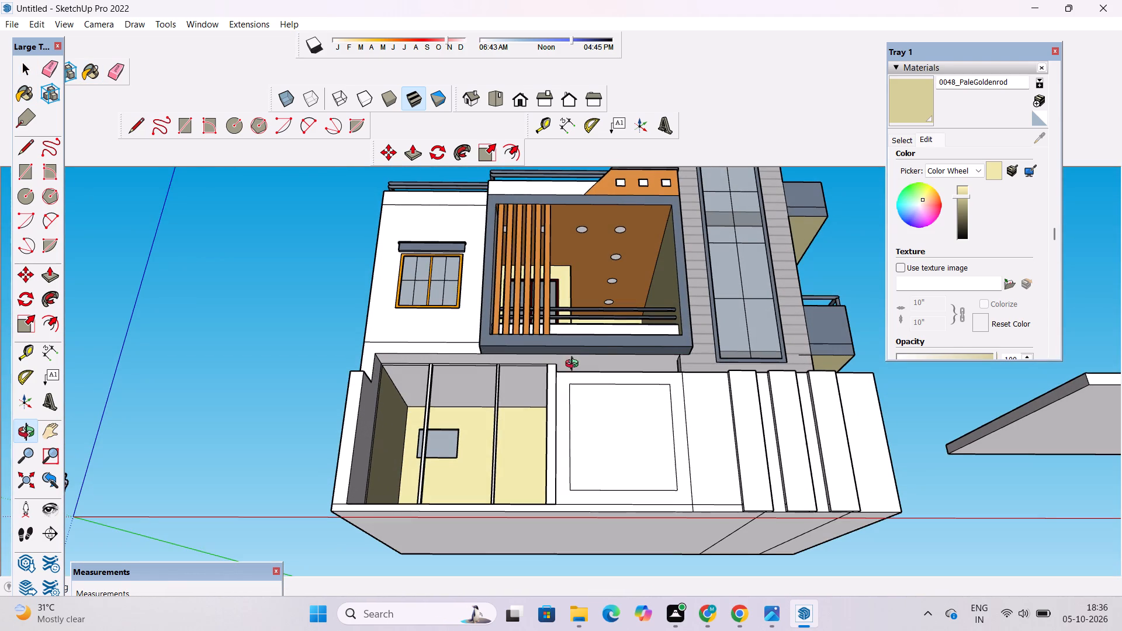
Paint the ground-floor porch ceiling with 0118_Thistle from the Colors-Named library.
left_click(903, 138)
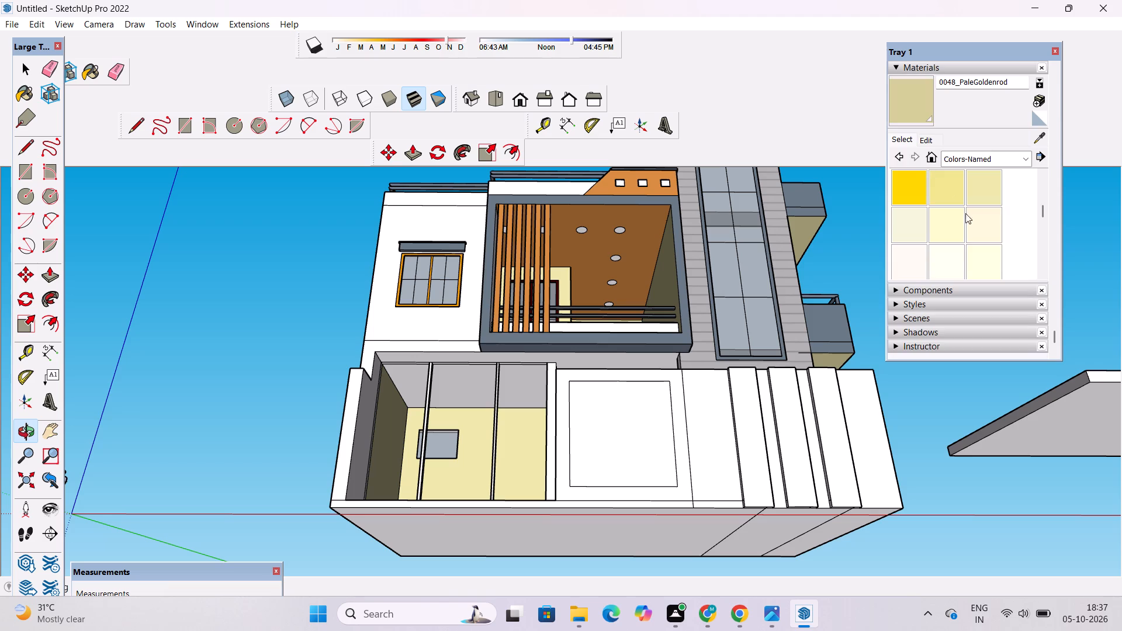
scroll(948, 220, "down", 5)
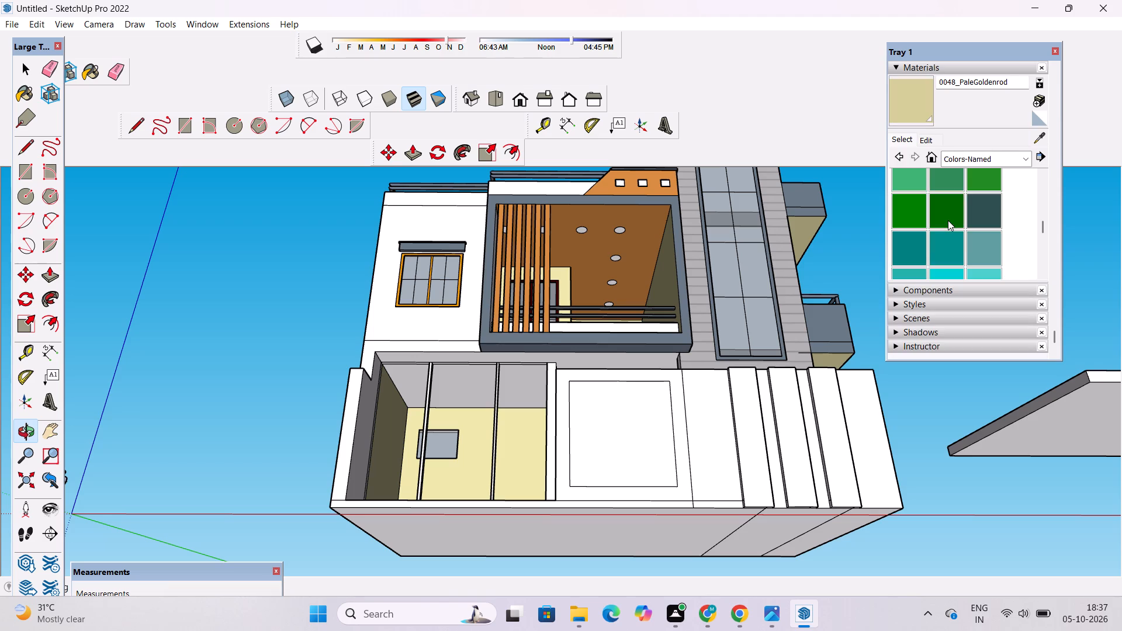
scroll(948, 220, "down", 12)
scroll(948, 226, "up", 3)
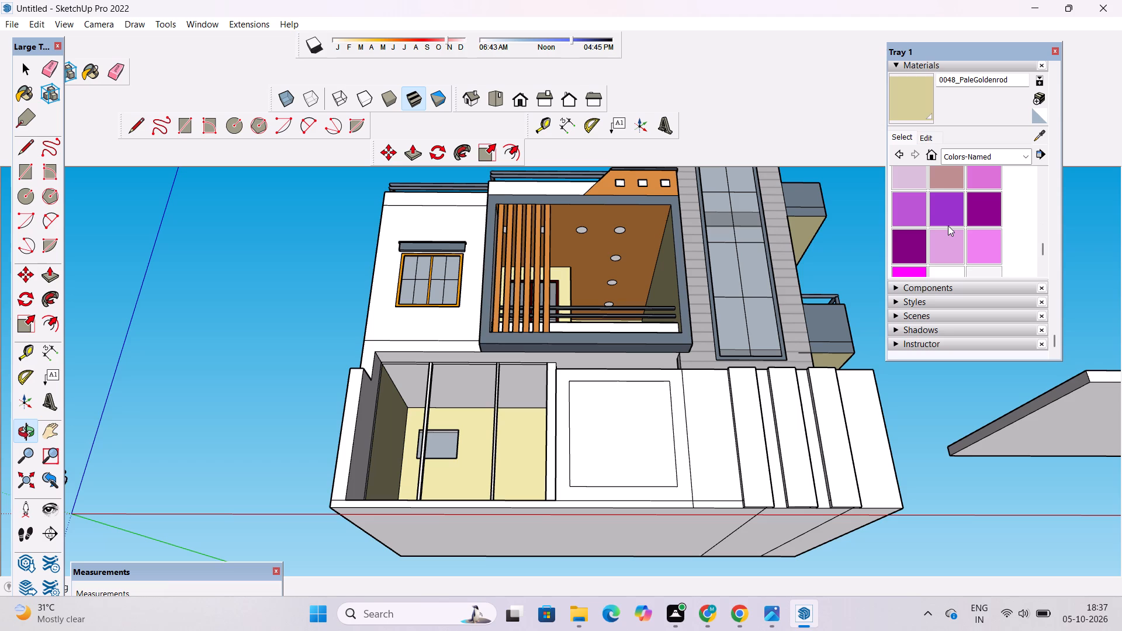
left_click(914, 178)
scroll(584, 359, "up", 4)
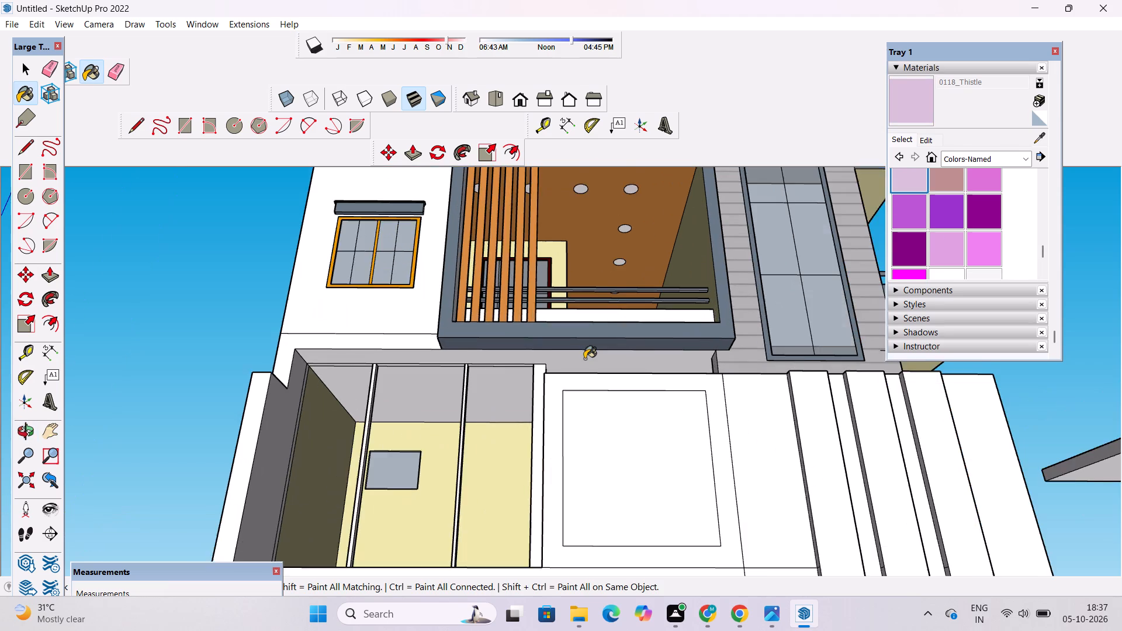
left_click(584, 359)
scroll(584, 359, "down", 6)
key("o")
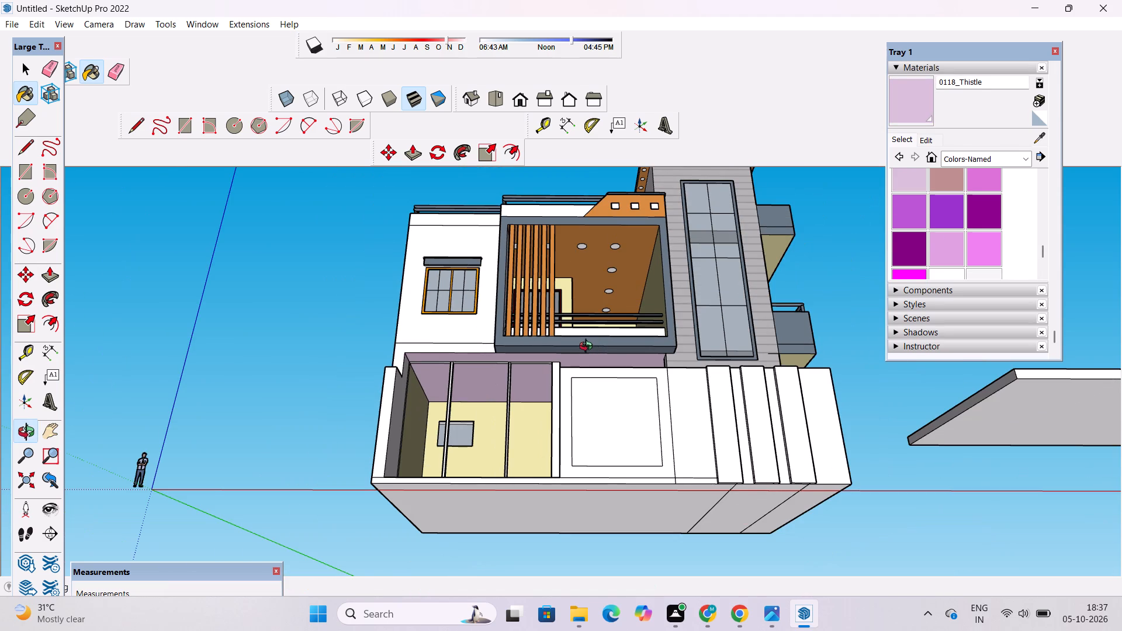
Examine the whole front facade after painting the porch ceiling.
scroll(588, 346, "down", 4)
left_click_drag(588, 363, 590, 502)
scroll(592, 483, "down", 4)
left_click_drag(592, 469, 607, 378, "shift")
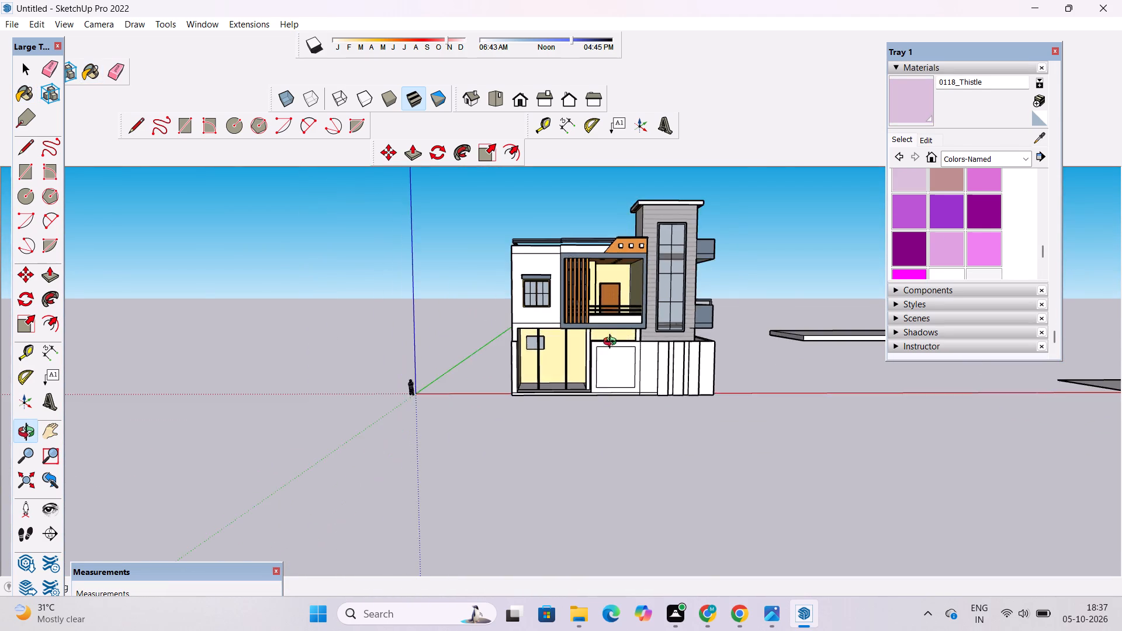
scroll(617, 289, "up", 7)
left_click_drag(580, 389, 629, 359, "shift")
scroll(629, 359, "down", 1)
left_click_drag(629, 359, 629, 364)
left_click(629, 400, "shift")
left_click_drag(626, 401, 626, 471)
Draw three lines along the base of the porch's framed front openings between the mullions to close them with faces.
scroll(557, 455, "up", 4)
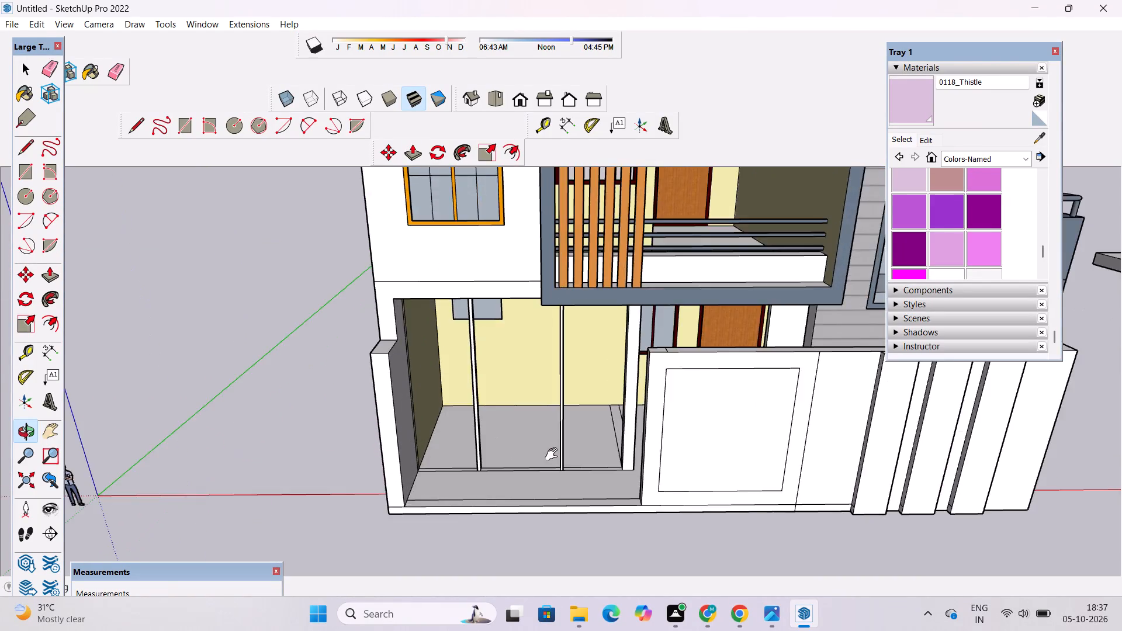
left_click_drag(554, 455, 632, 422, "shift")
scroll(498, 471, "up", 4)
left_click_drag(539, 447, 527, 500)
scroll(563, 466, "up", 4)
left_click_drag(552, 464, 575, 471)
scroll(586, 457, "up", 3)
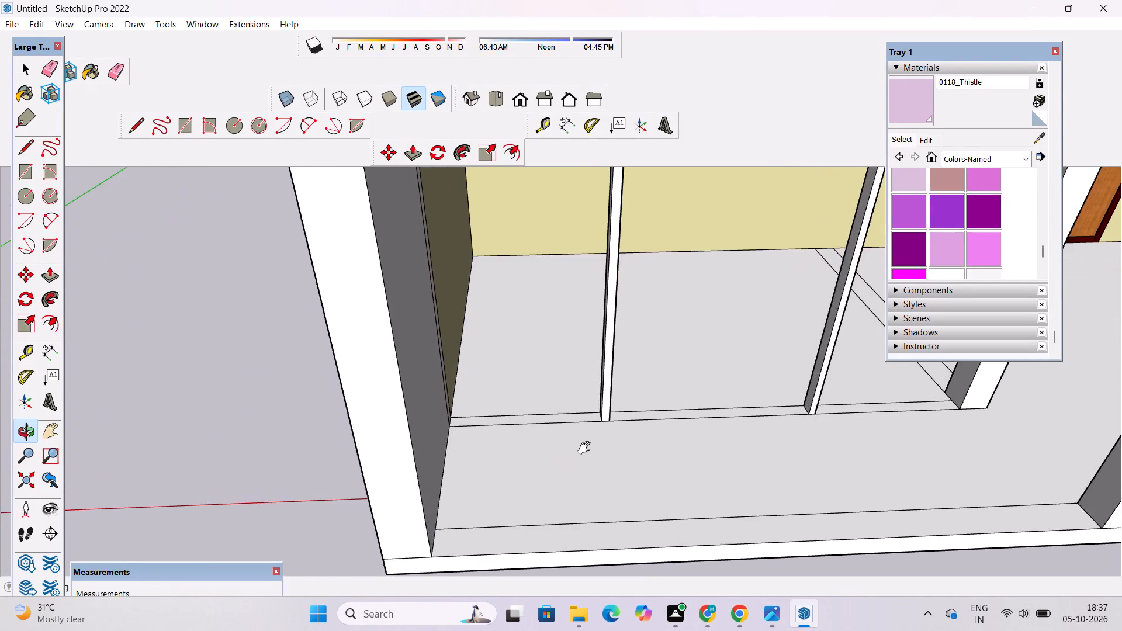
left_click_drag(587, 448, 487, 487, "shift")
key("l")
left_click(508, 455)
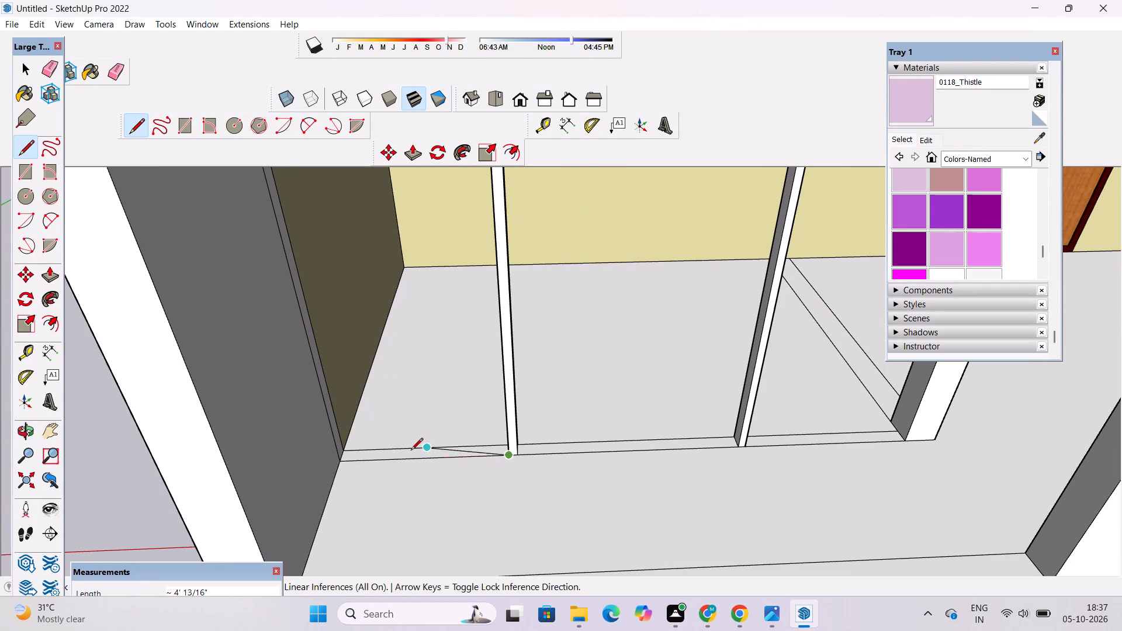
left_click(339, 463)
left_click(738, 448)
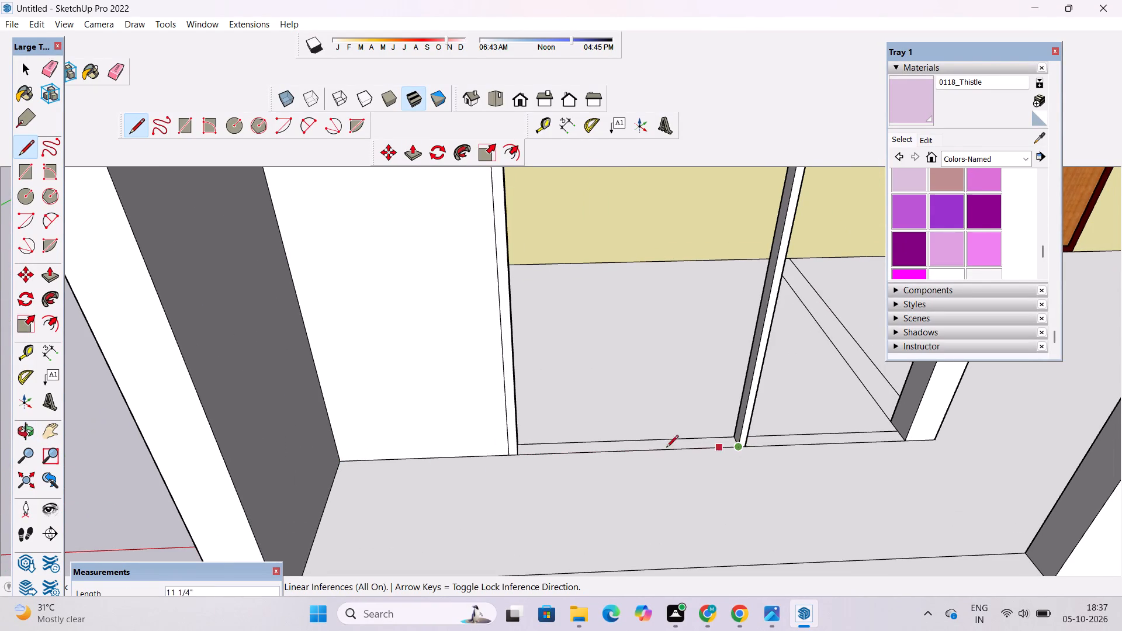
left_click(518, 454)
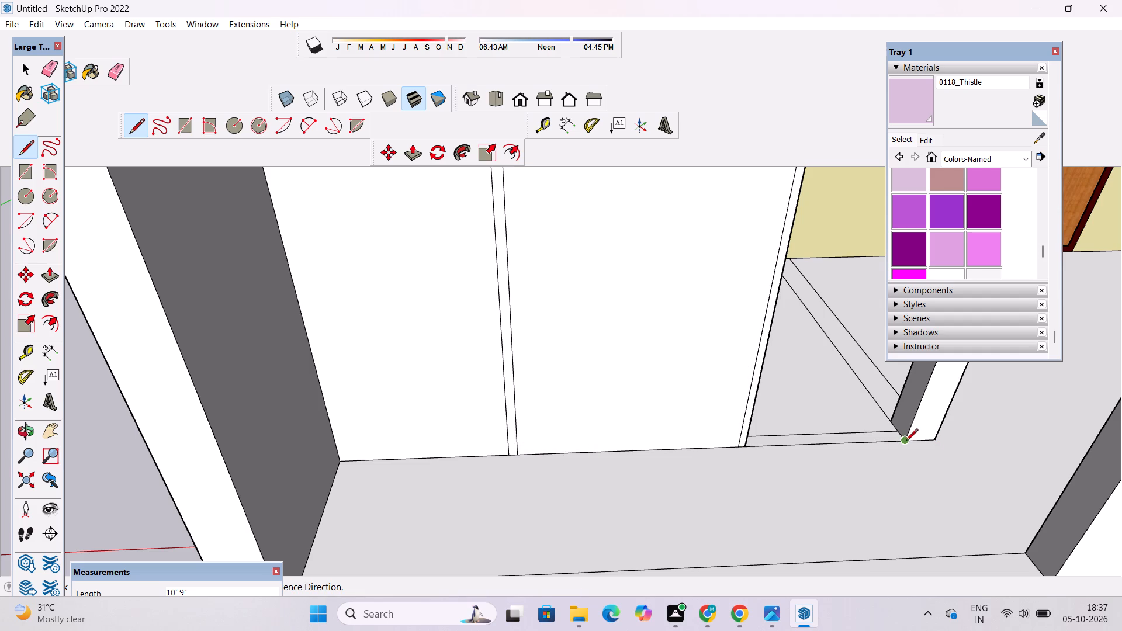
left_click(903, 440)
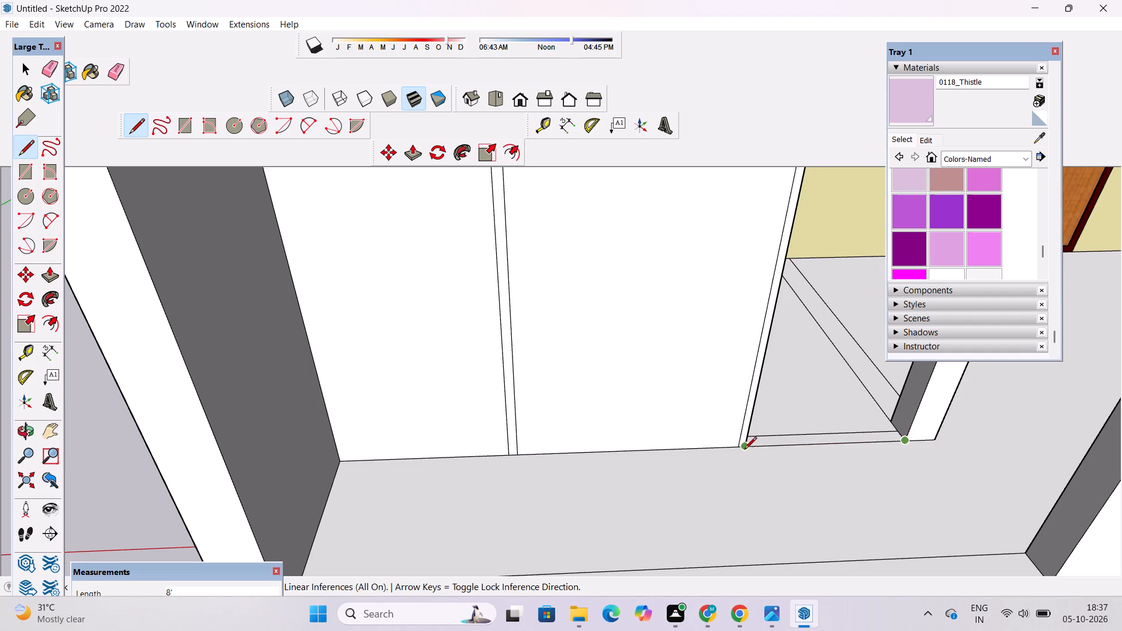
left_click(744, 450)
scroll(521, 447, "down", 4)
key("space")
scroll(482, 389, "down", 5)
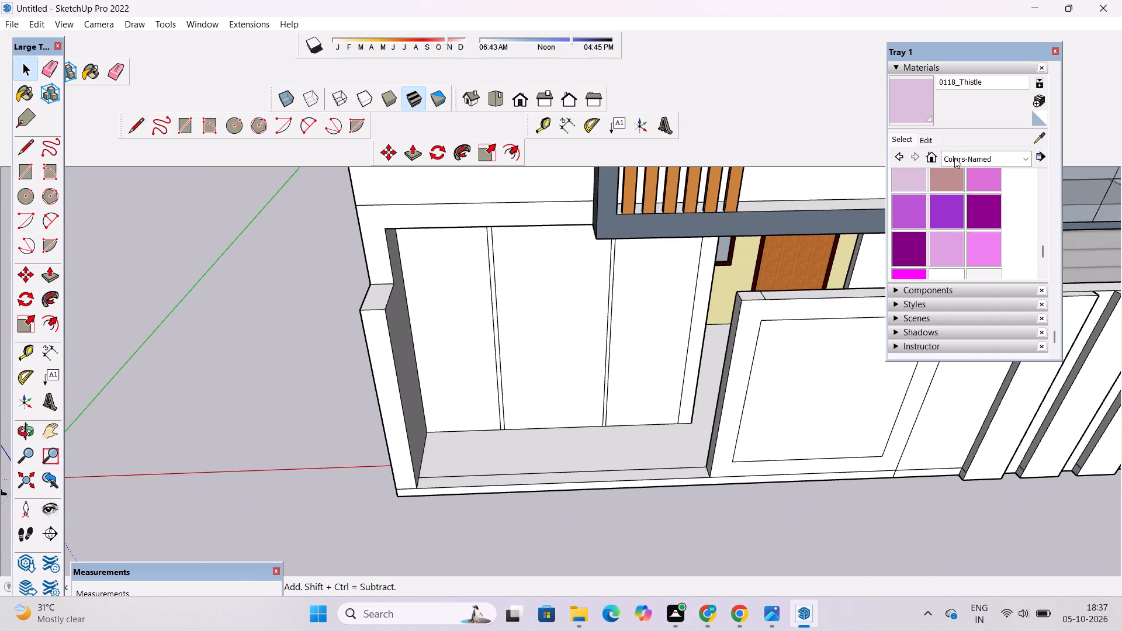
Paint the three panes between the porch's front mullions with Translucent Glass Gray from the Glass and Mirrors library.
left_click(975, 157)
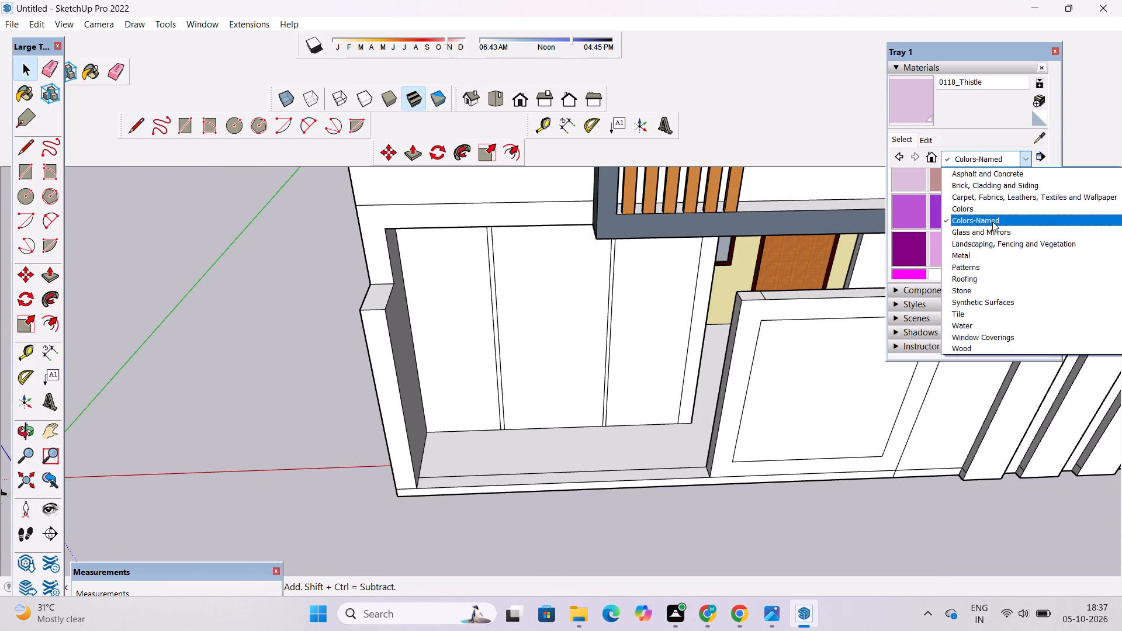
left_click(992, 229)
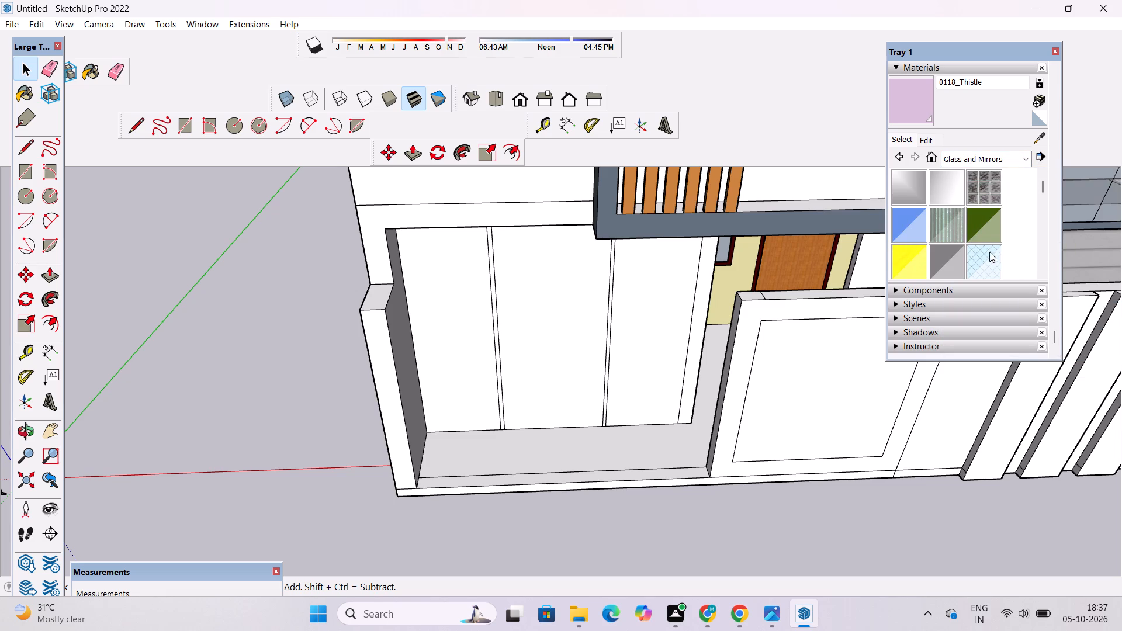
scroll(982, 241, "down", 2)
scroll(962, 221, "up", 1)
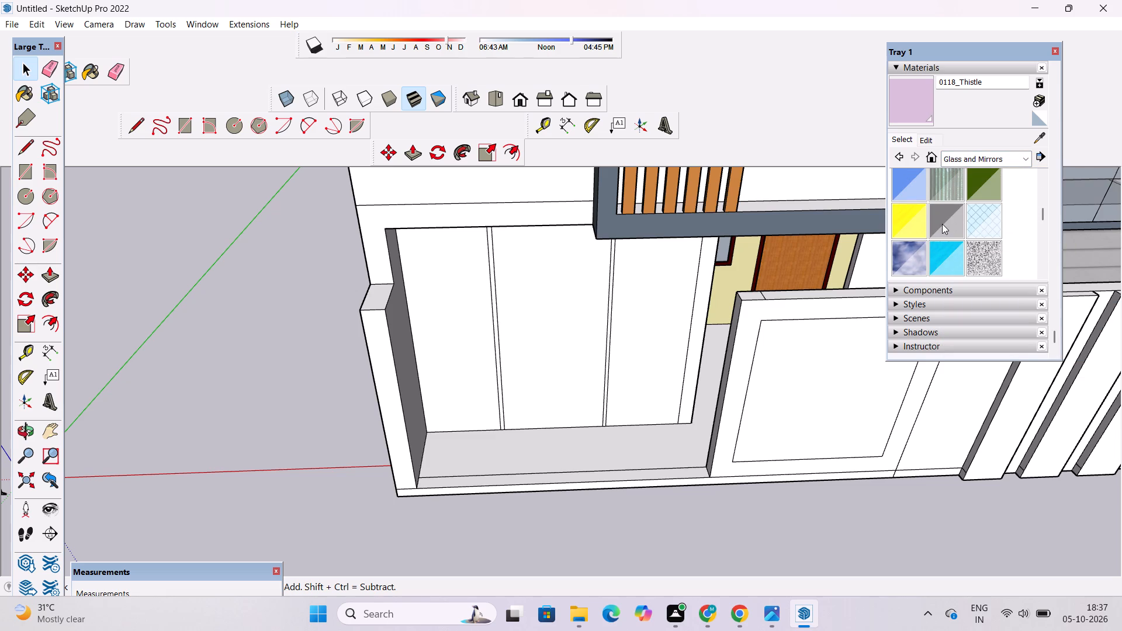
left_click(942, 224)
left_click(614, 303)
left_click(576, 308)
left_click(466, 313)
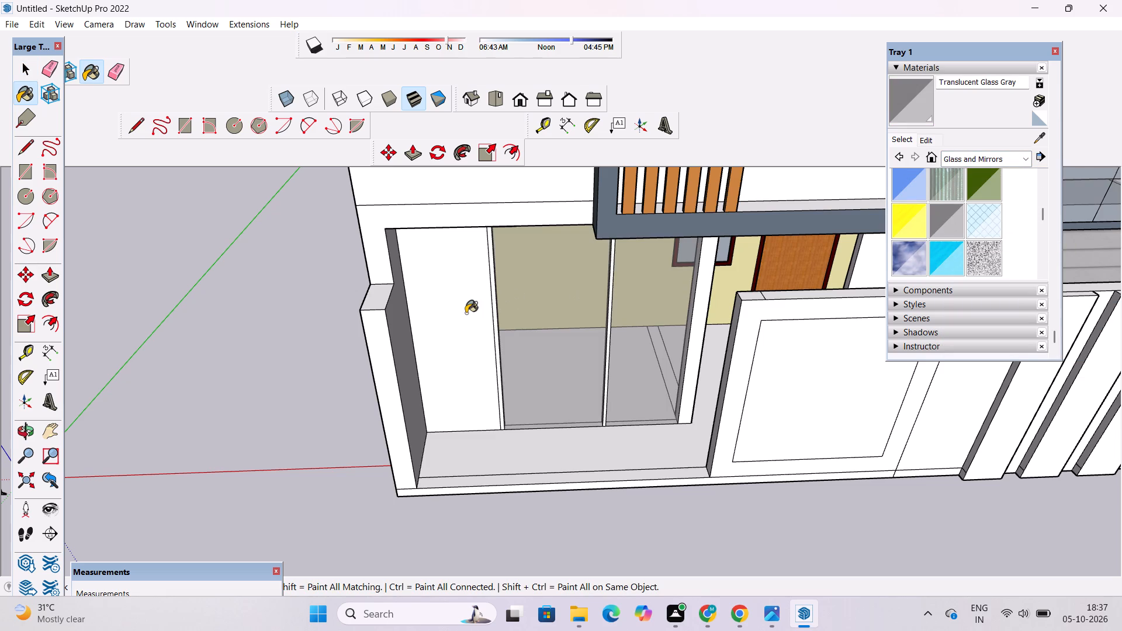
Paint the front face of the right-hand mullion in the glazed porch opening with 0137_Black from the Colors-Named library.
key("o")
left_click_drag(552, 386, 552, 317)
scroll(552, 316, "down", 1)
left_click_drag(552, 317, 498, 356, "shift")
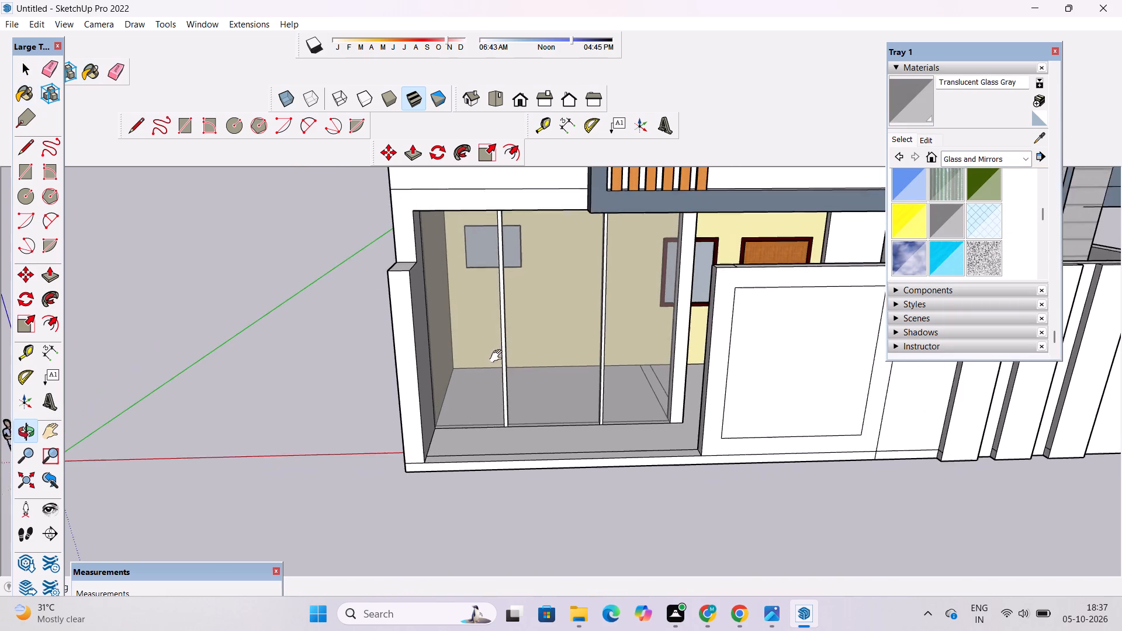
left_click_drag(498, 356, 487, 366, "shift")
scroll(445, 361, "up", 9)
left_click_drag(448, 357, 502, 345, "shift")
key("space")
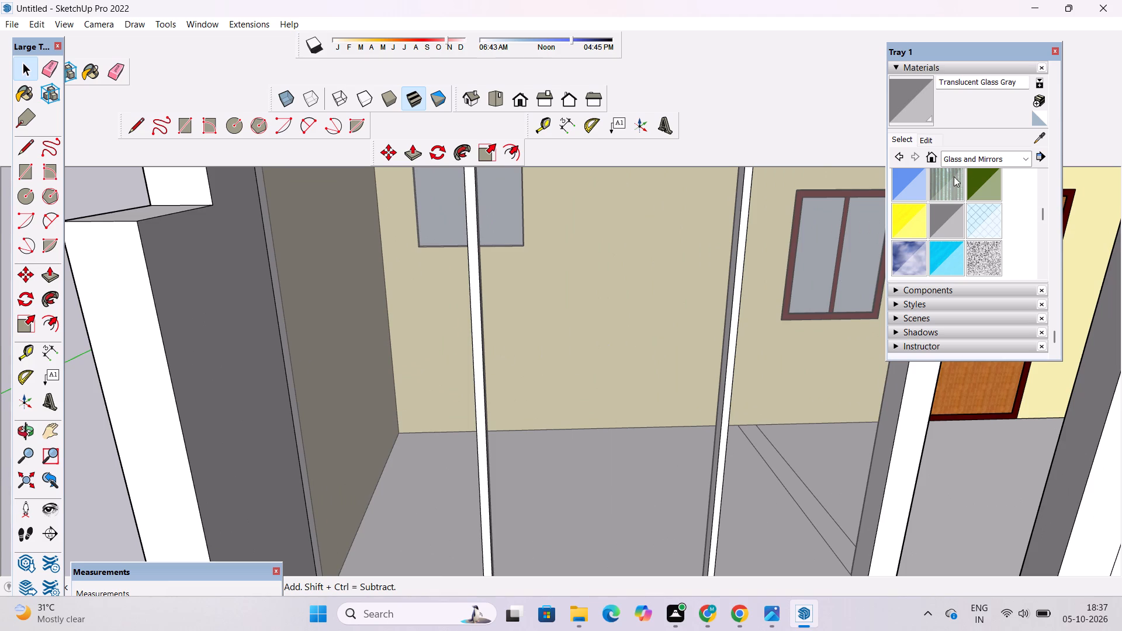
left_click(983, 159)
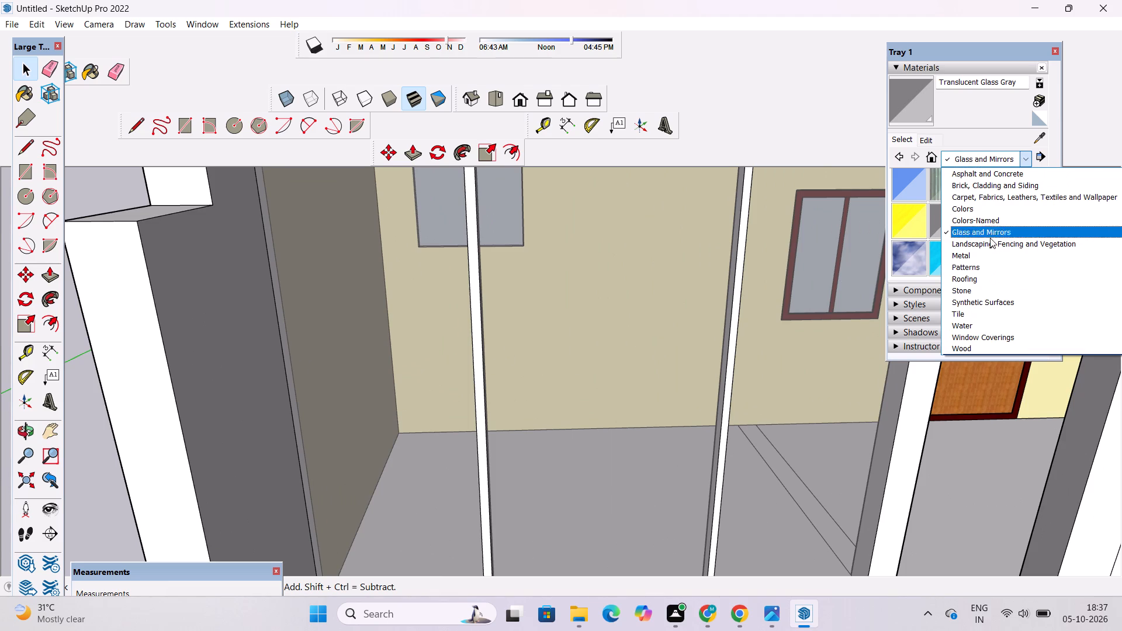
left_click(989, 215)
scroll(981, 239, "down", 5)
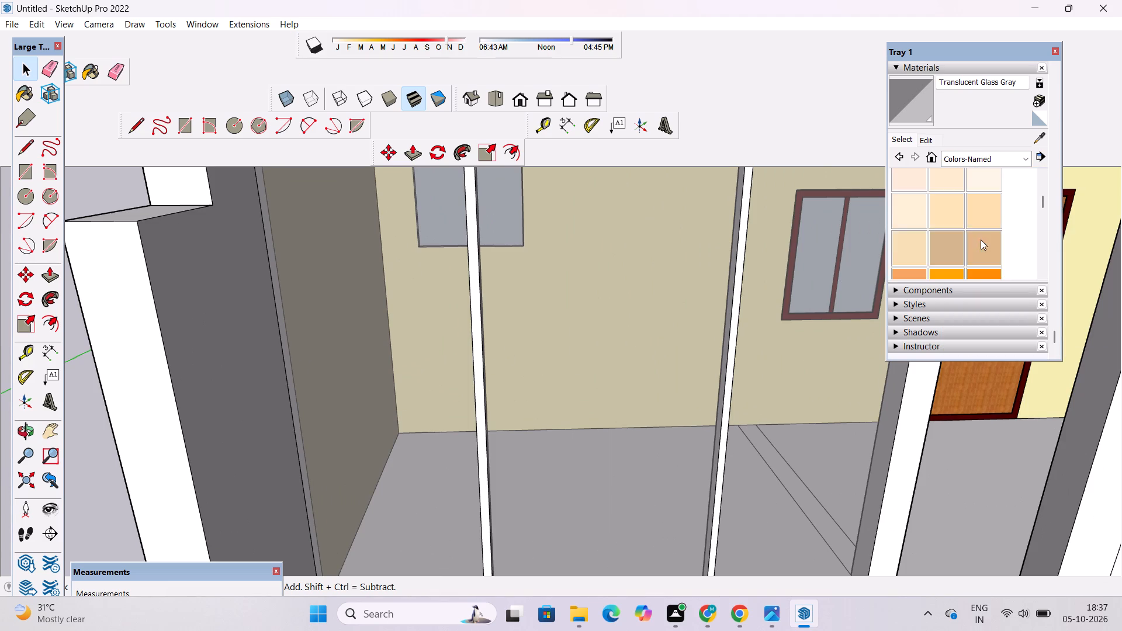
scroll(981, 240, "up", 2)
scroll(964, 237, "down", 9)
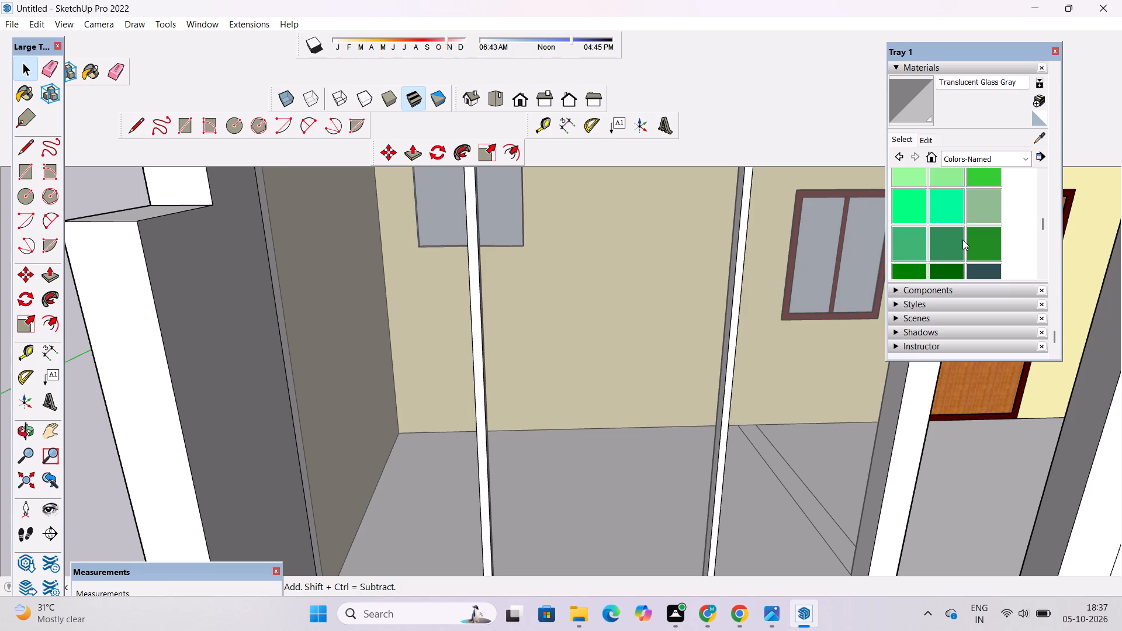
scroll(962, 240, "down", 13)
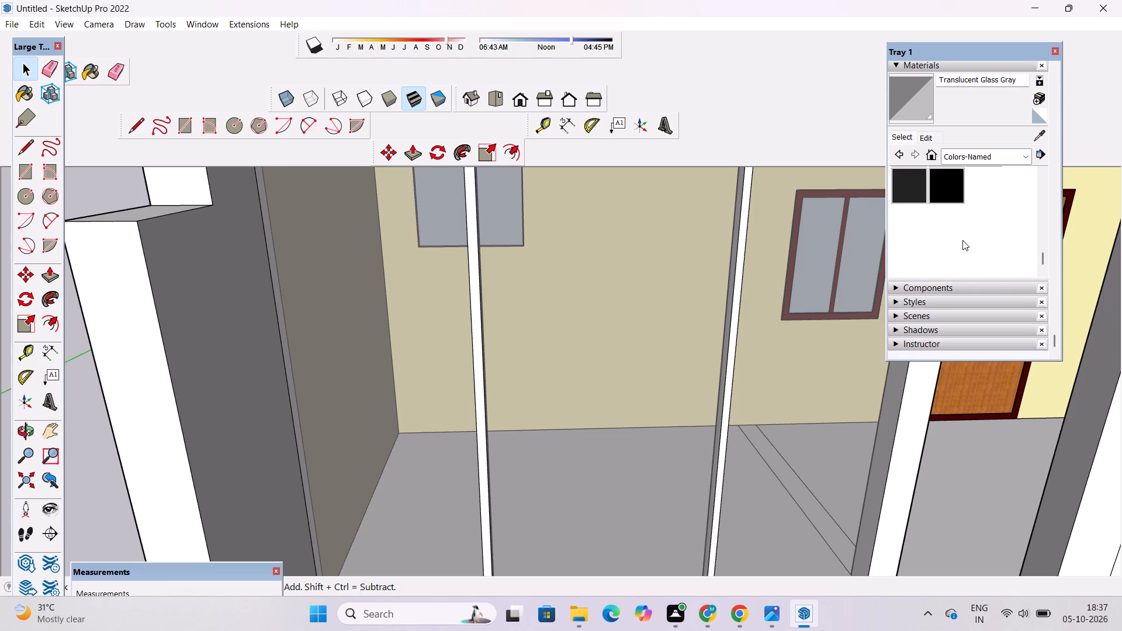
left_click(947, 192)
scroll(746, 245, "up", 4)
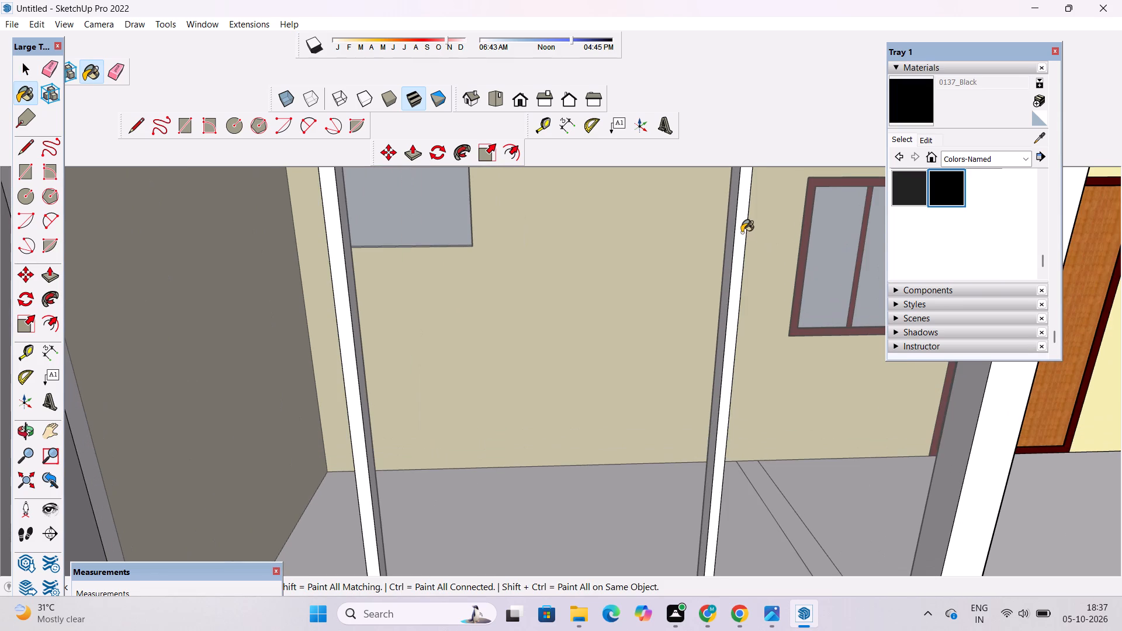
left_click(742, 233)
Paint the inward-facing side of the right-hand mullion with 0137_Black.
scroll(667, 233, "up", 5)
scroll(740, 238, "up", 4)
scroll(784, 255, "up", 6)
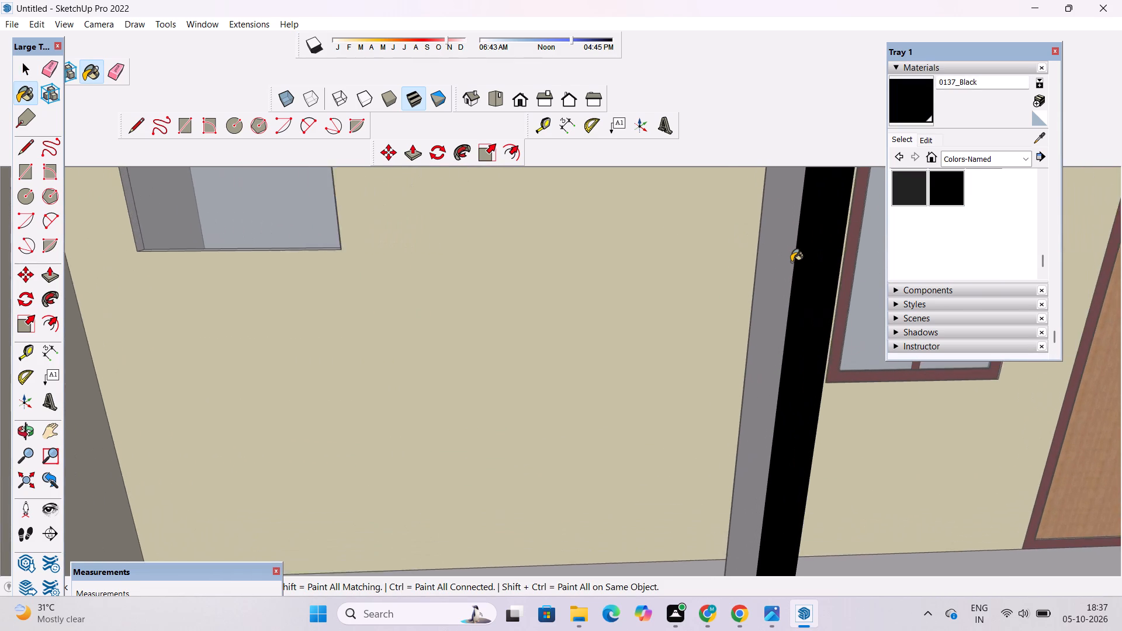
scroll(791, 262, "up", 20)
scroll(791, 262, "up", 20)
scroll(791, 262, "up", 8)
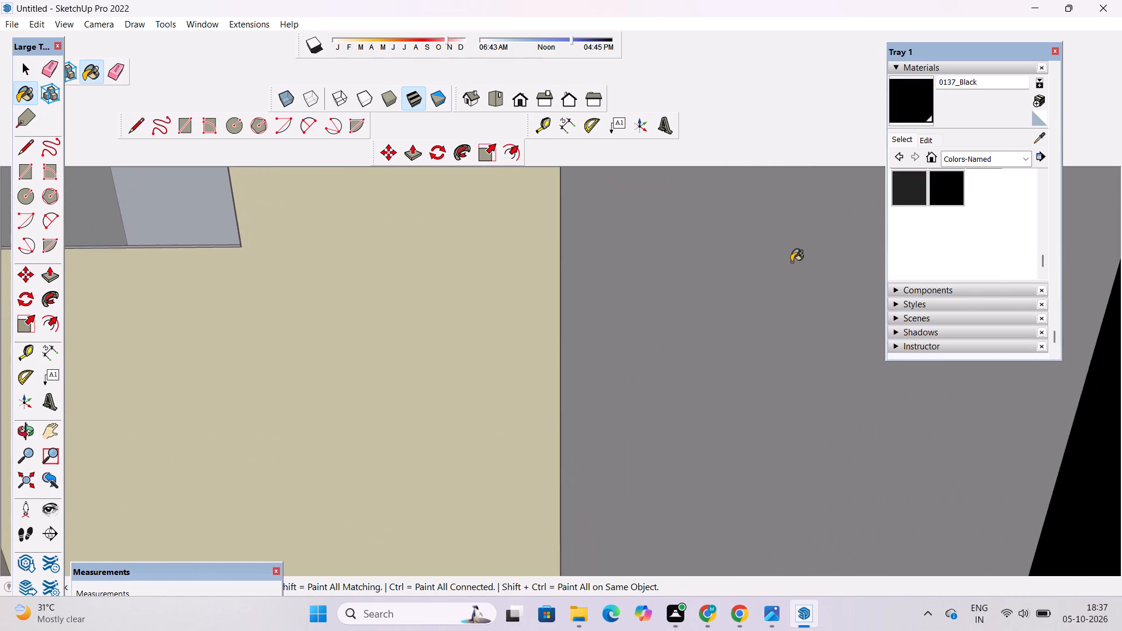
scroll(791, 262, "up", 14)
left_click(791, 262)
scroll(567, 276, "down", 14)
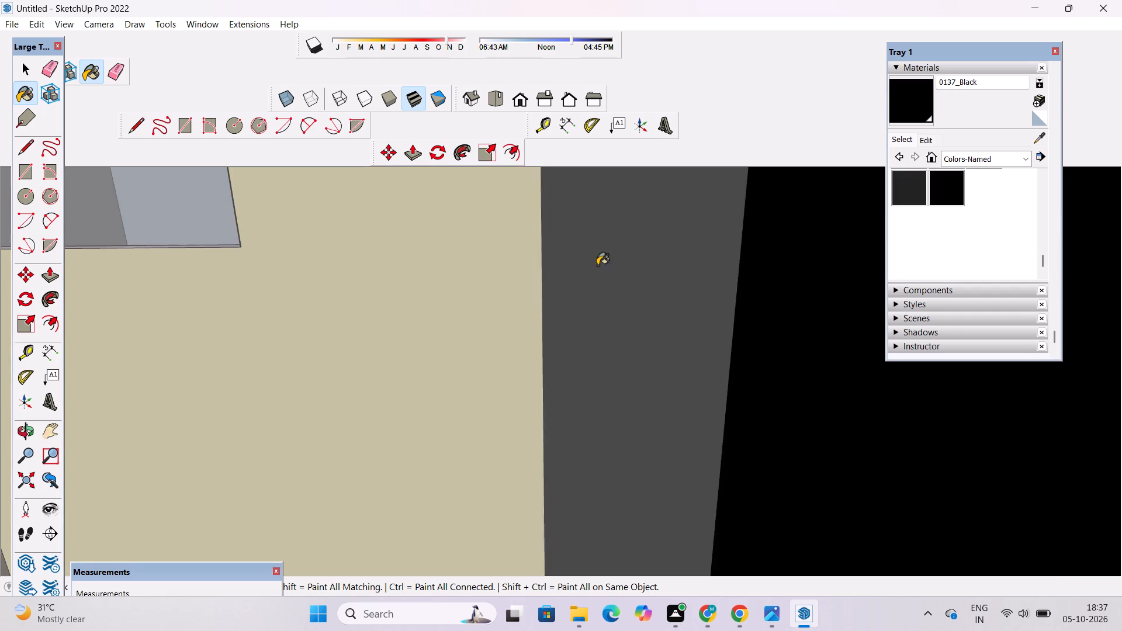
scroll(597, 265, "down", 20)
scroll(597, 265, "down", 20)
scroll(597, 265, "down", 16)
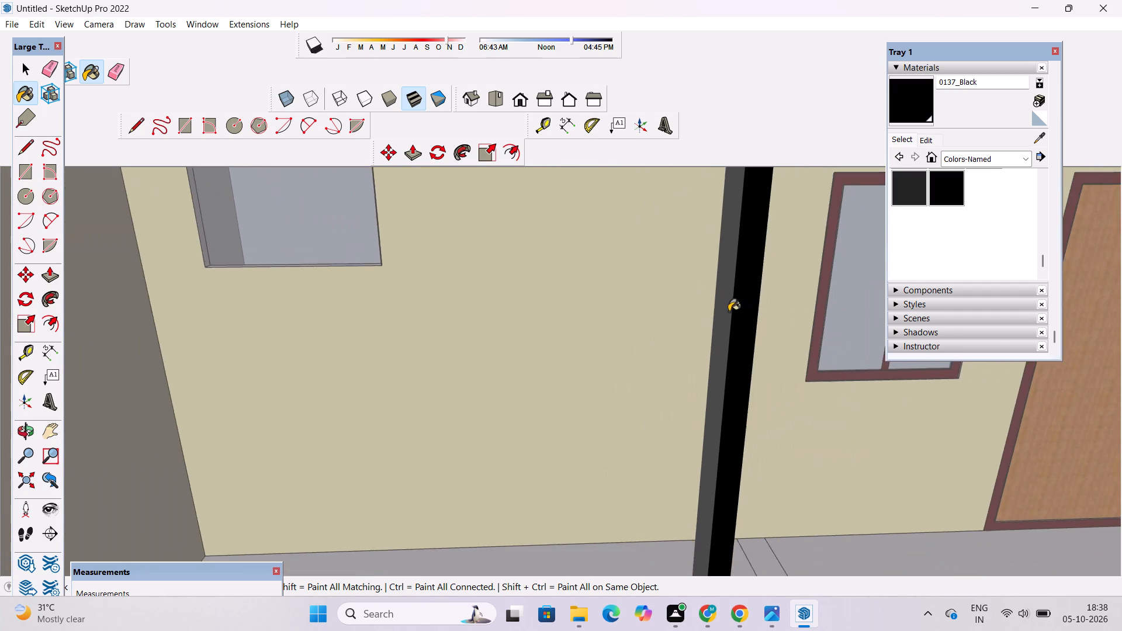
Paint the front face and the left side face of the left-hand mullion with 0137_Black.
scroll(729, 311, "down", 20)
scroll(729, 311, "down", 7)
scroll(660, 464, "up", 5)
scroll(602, 438, "up", 2)
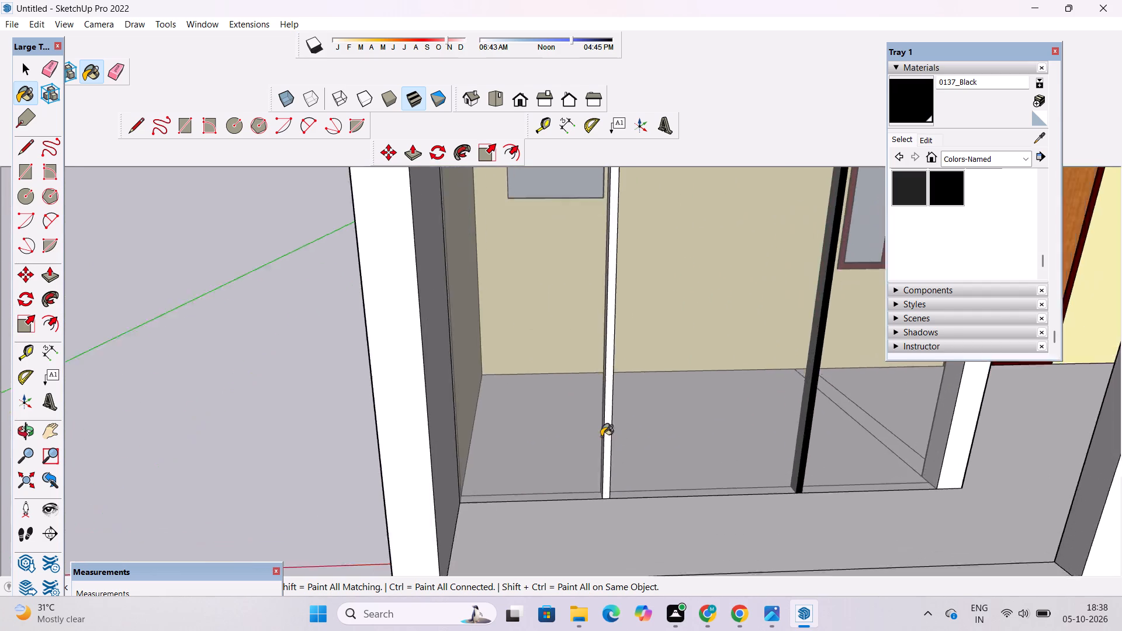
scroll(601, 436, "up", 10)
left_click(615, 386)
scroll(588, 348, "up", 20)
scroll(588, 348, "up", 2)
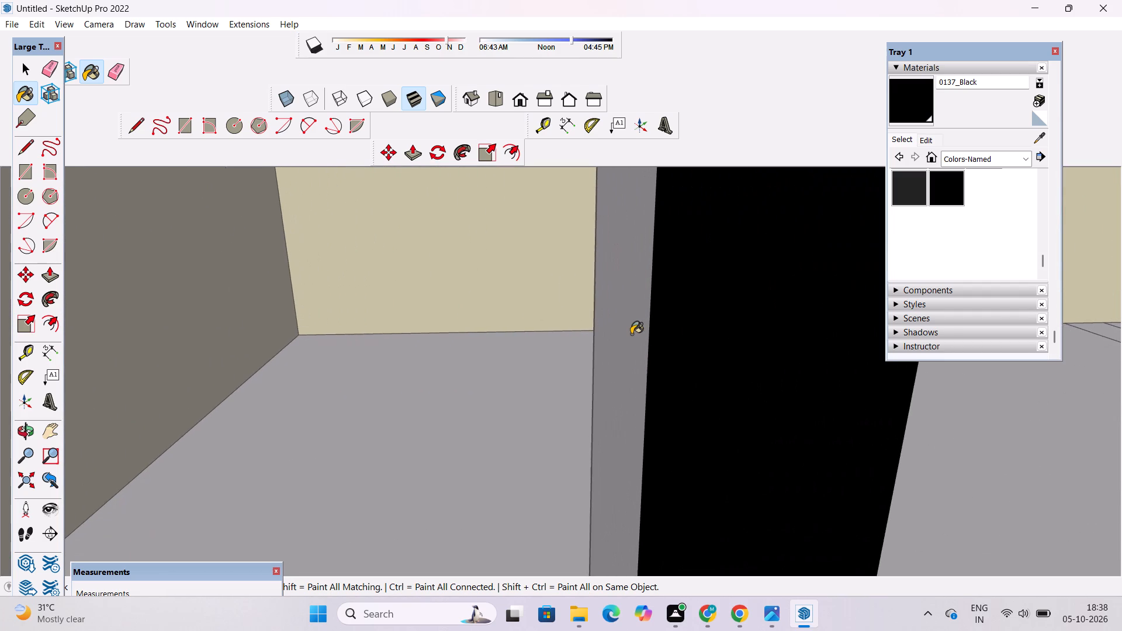
scroll(631, 334, "up", 20)
scroll(631, 334, "up", 20)
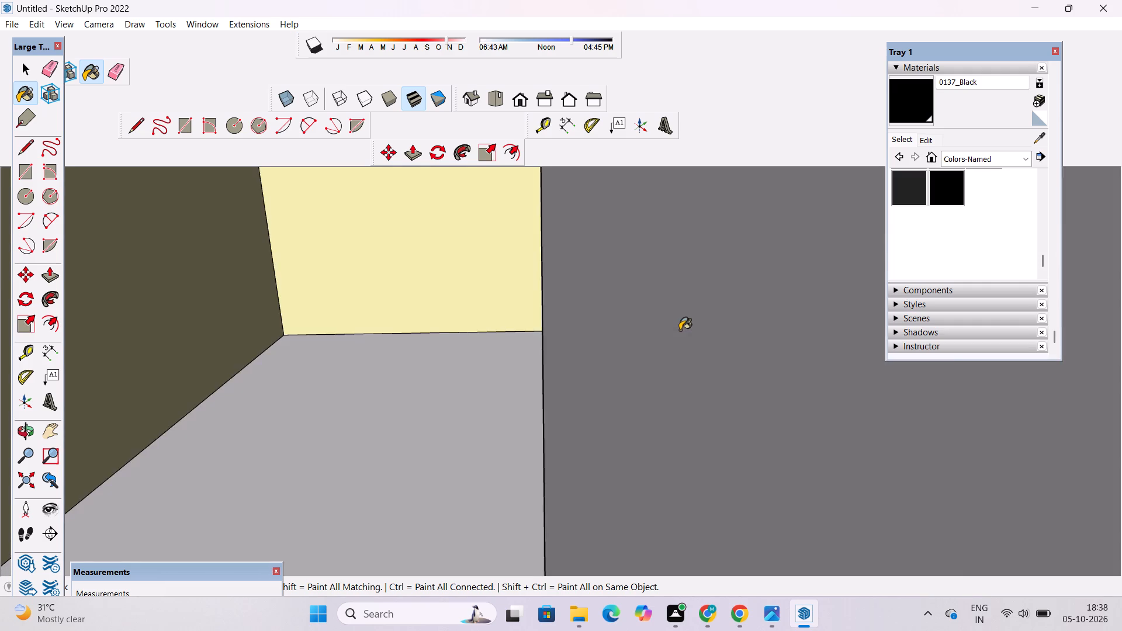
scroll(680, 330, "up", 4)
left_click(683, 333)
scroll(576, 358, "down", 20)
scroll(576, 358, "down", 9)
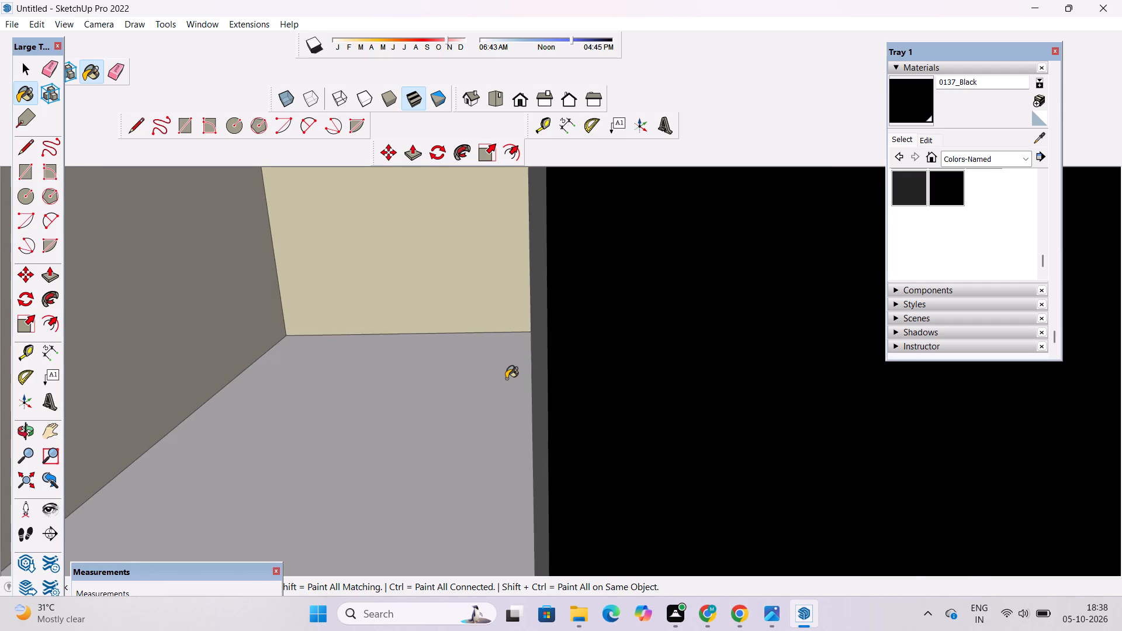
Paint the remaining right side face of the left-hand mullion with 0137_Black.
scroll(506, 379, "down", 20)
scroll(506, 379, "down", 12)
scroll(726, 381, "up", 10)
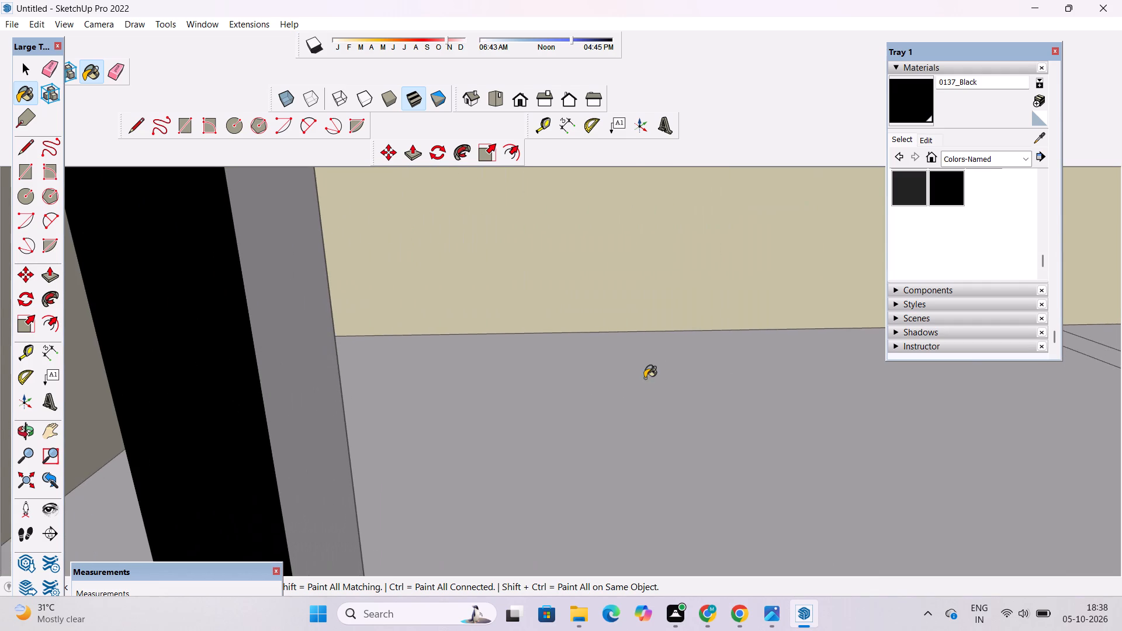
scroll(359, 384, "up", 20)
scroll(359, 384, "up", 12)
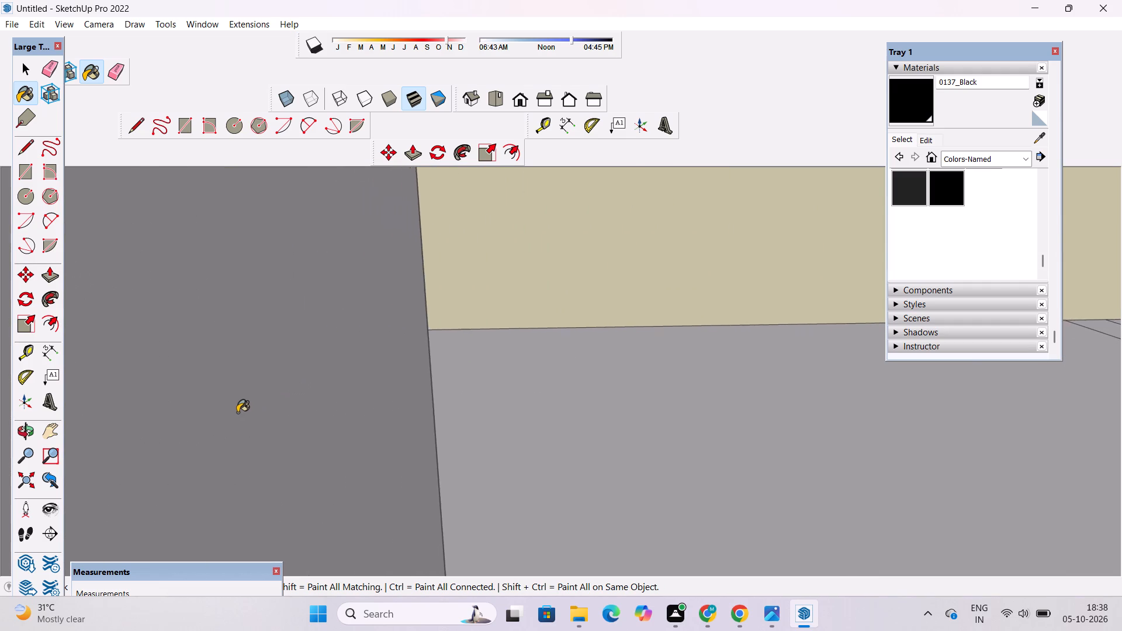
scroll(237, 412, "up", 20)
scroll(237, 412, "up", 5)
left_click(245, 412)
scroll(292, 377, "down", 6)
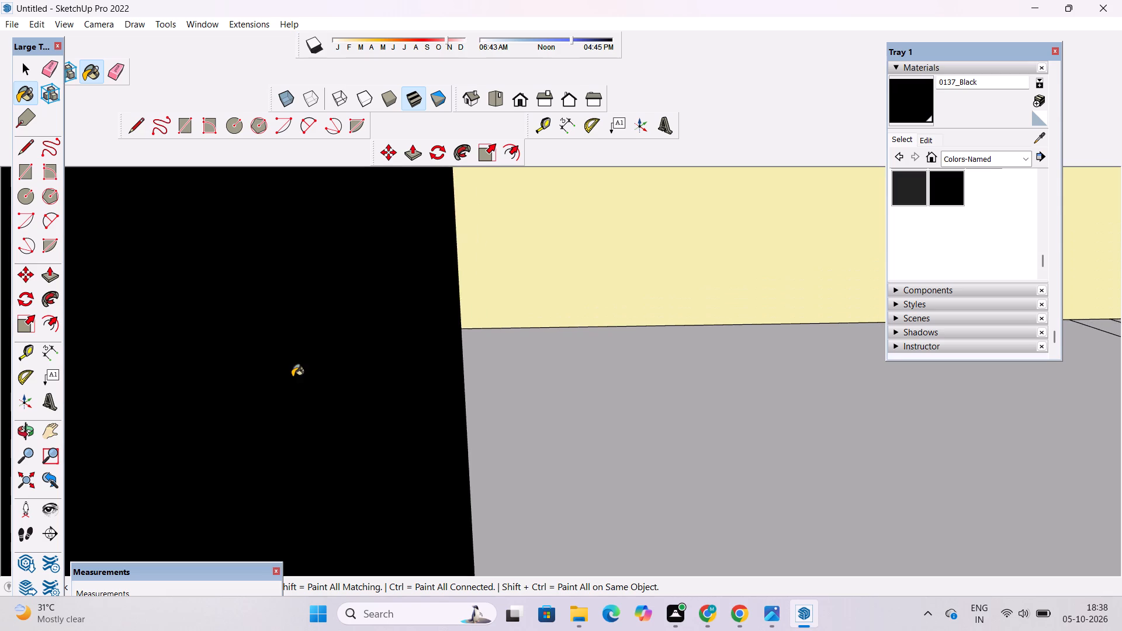
scroll(292, 377, "down", 20)
scroll(292, 377, "down", 20)
scroll(292, 377, "down", 11)
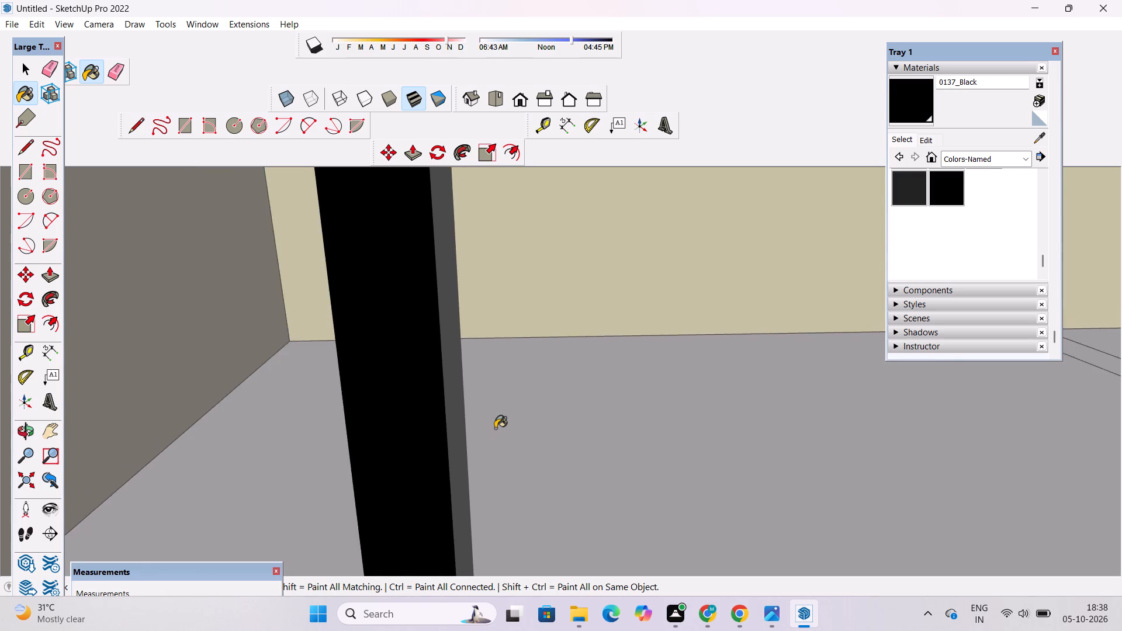
scroll(495, 428, "down", 20)
scroll(495, 428, "down", 11)
scroll(521, 416, "down", 10)
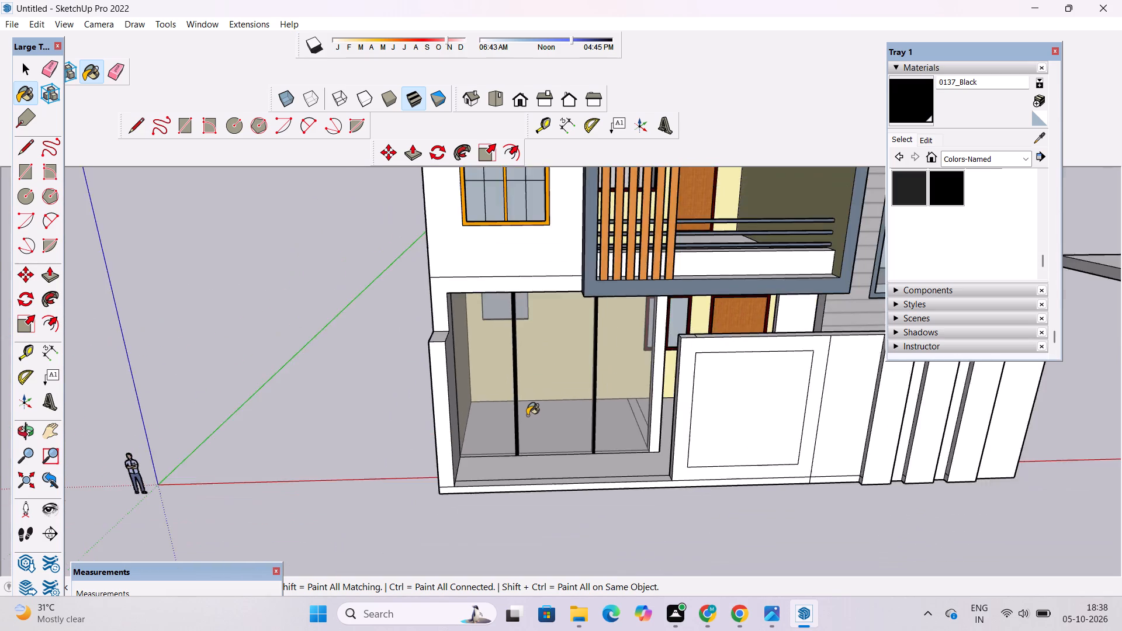
Examine the glazed porch front and its painted mullions from a level front view.
scroll(527, 415, "down", 6)
scroll(532, 426, "up", 5)
key("o")
left_click_drag(611, 452, 604, 399)
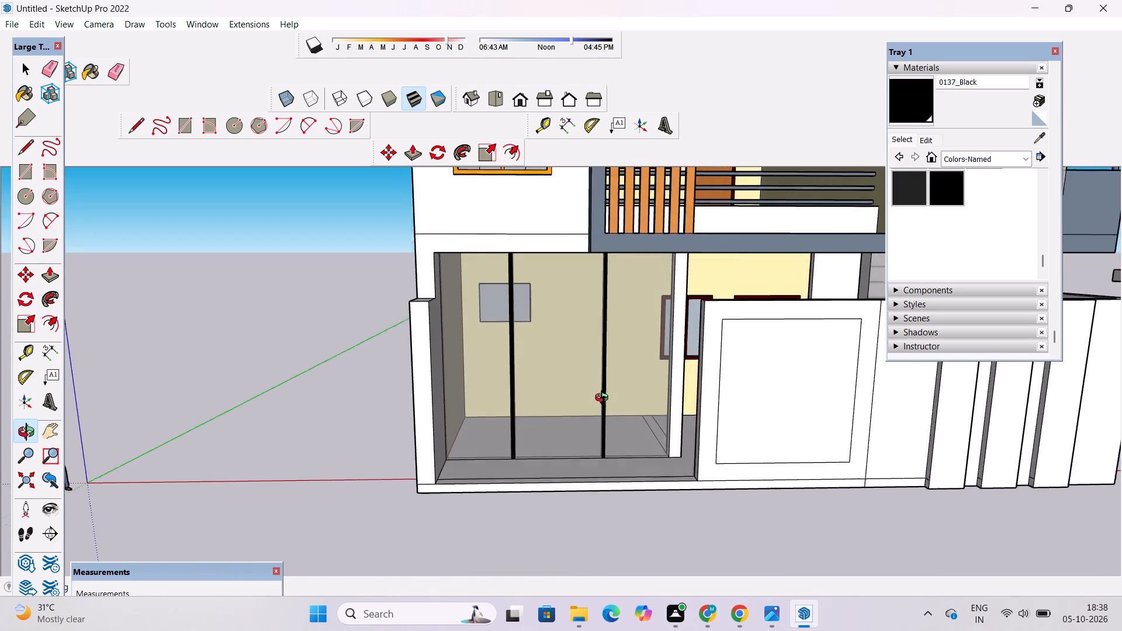
left_click_drag(604, 399, 604, 397)
scroll(593, 397, "down", 5)
left_click_drag(592, 412, 593, 382)
scroll(593, 382, "up", 4)
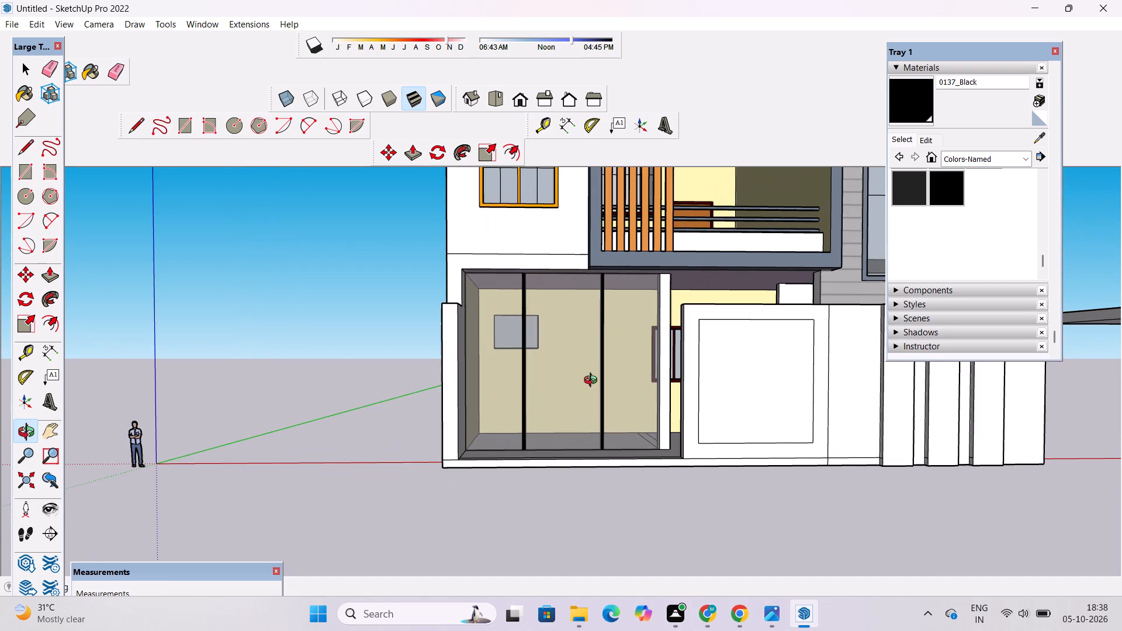
scroll(593, 382, "down", 2)
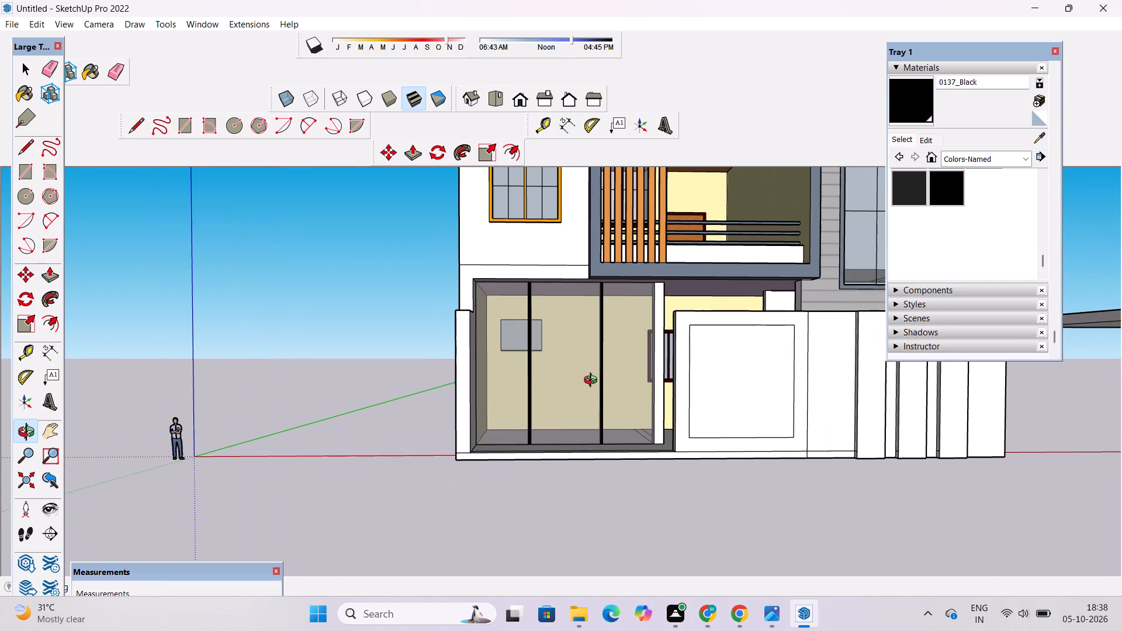
Paint the underside of the opening's head between the two mullions with 0137_Black.
left_click_drag(588, 398, 560, 303)
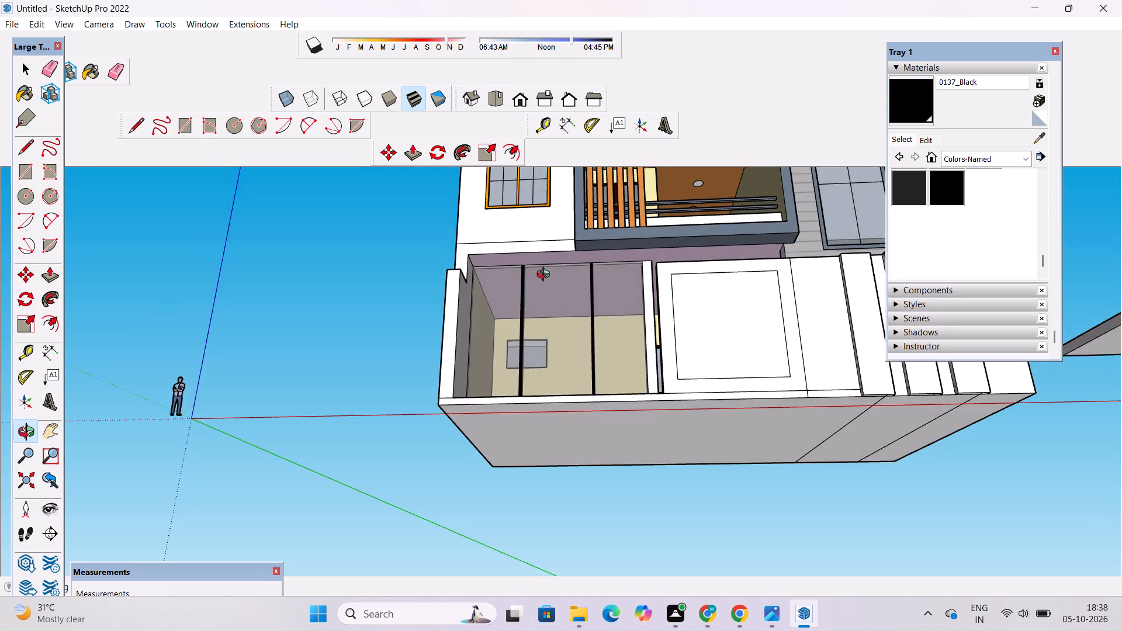
scroll(543, 274, "up", 11)
left_click_drag(543, 273, 550, 277)
left_click_drag(552, 277, 586, 307, "shift")
scroll(586, 299, "up", 5)
left_click_drag(587, 298, 597, 314, "shift")
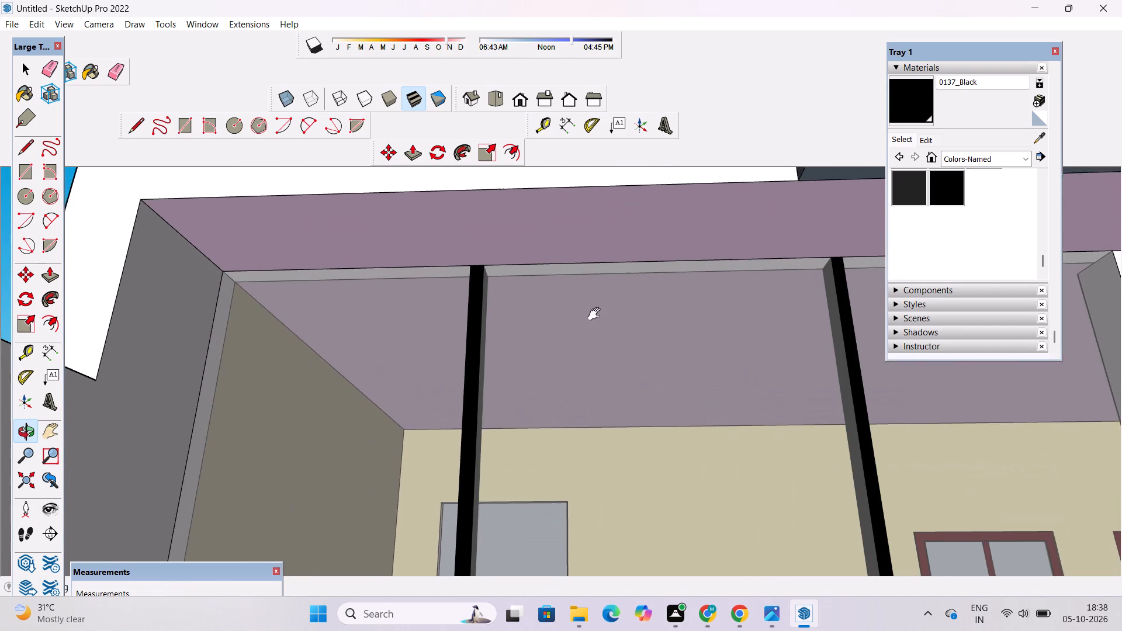
left_click_drag(597, 314, 598, 317, "shift")
key("space")
left_click(914, 102)
scroll(471, 331, "up", 6)
scroll(394, 263, "up", 7)
scroll(504, 188, "up", 18)
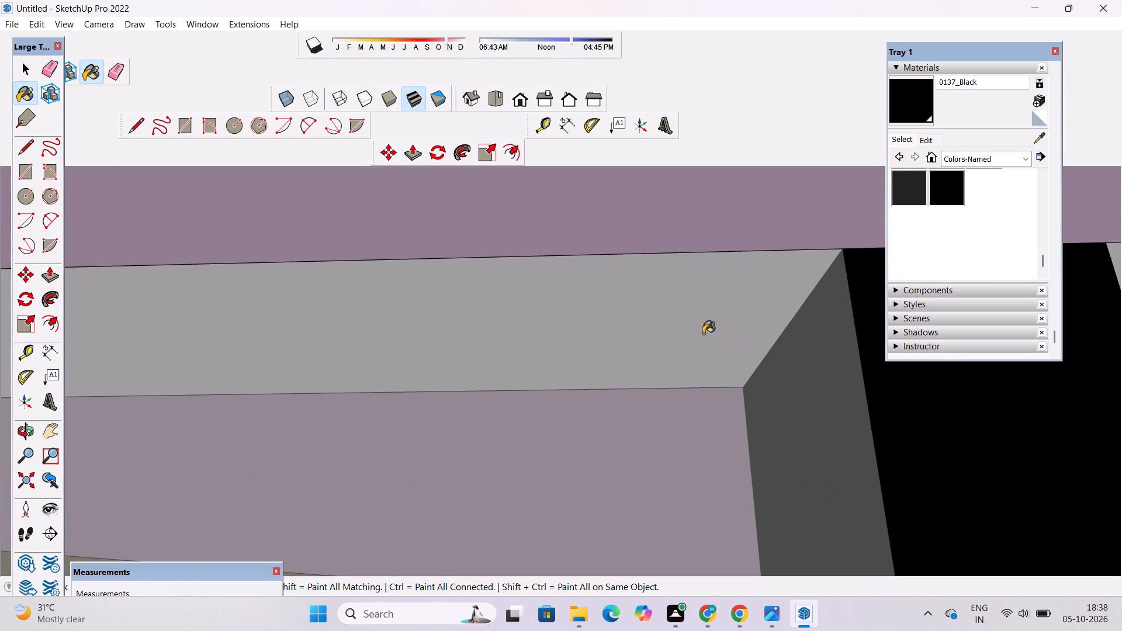
scroll(701, 332, "up", 20)
scroll(701, 332, "up", 20)
scroll(701, 332, "up", 1)
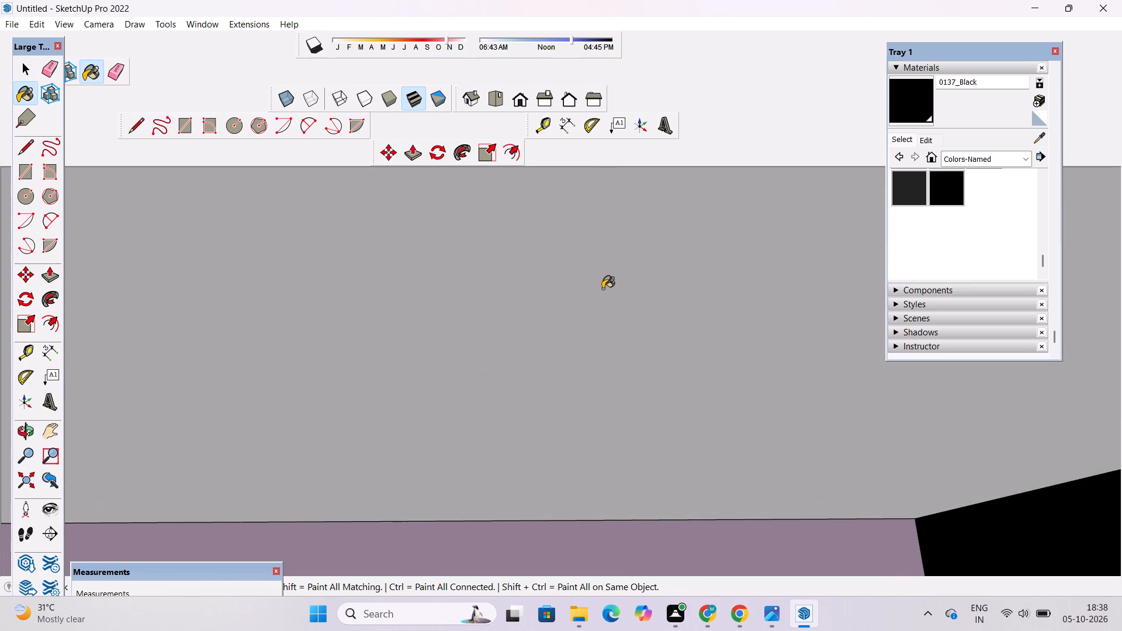
scroll(599, 288, "up", 5)
left_click(599, 288)
scroll(509, 273, "down", 19)
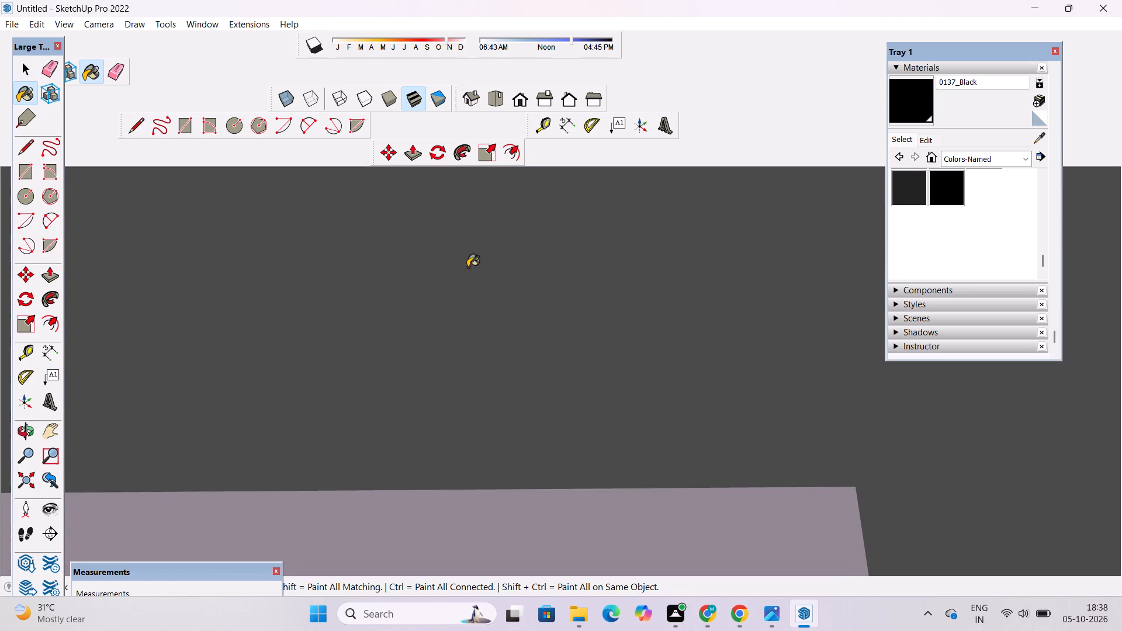
Paint the underside of the opening's head beside the right-hand mullion, over the right bay, with 0137_Black.
scroll(467, 267, "down", 20)
scroll(467, 267, "down", 20)
scroll(467, 267, "down", 4)
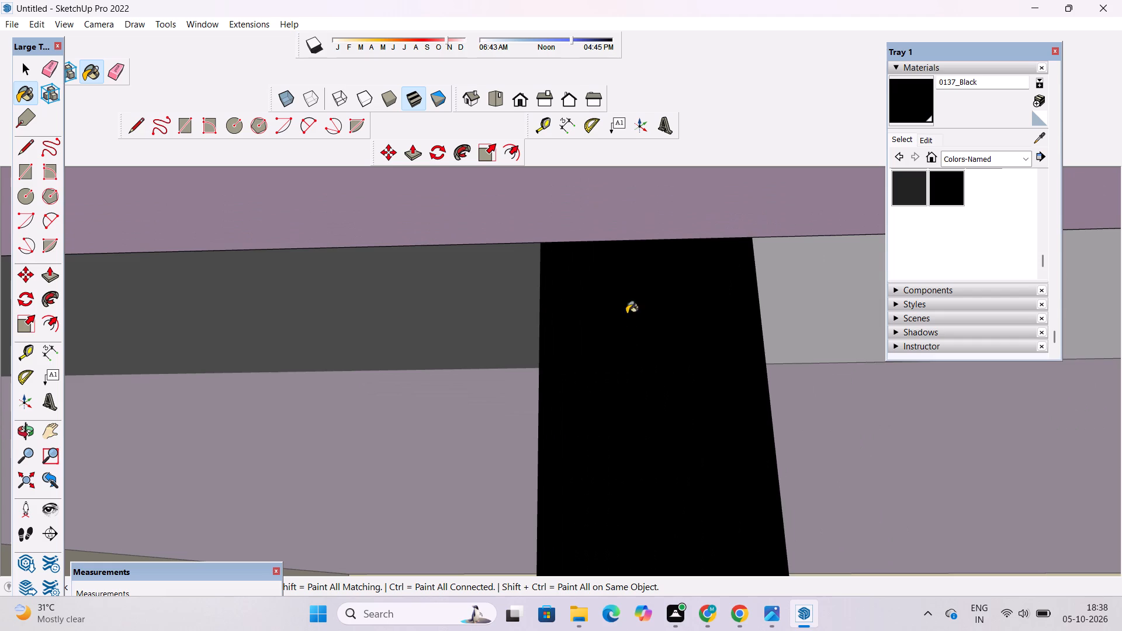
scroll(806, 306, "up", 20)
scroll(806, 306, "up", 20)
scroll(806, 306, "up", 4)
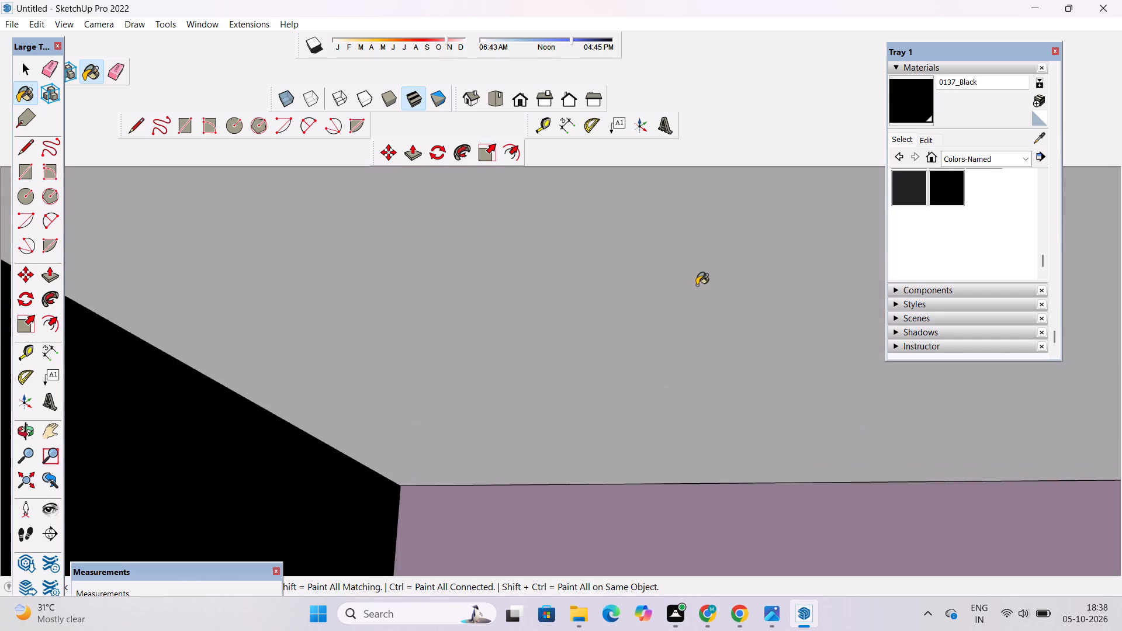
scroll(697, 285, "up", 12)
left_click(695, 285)
scroll(694, 285, "down", 2)
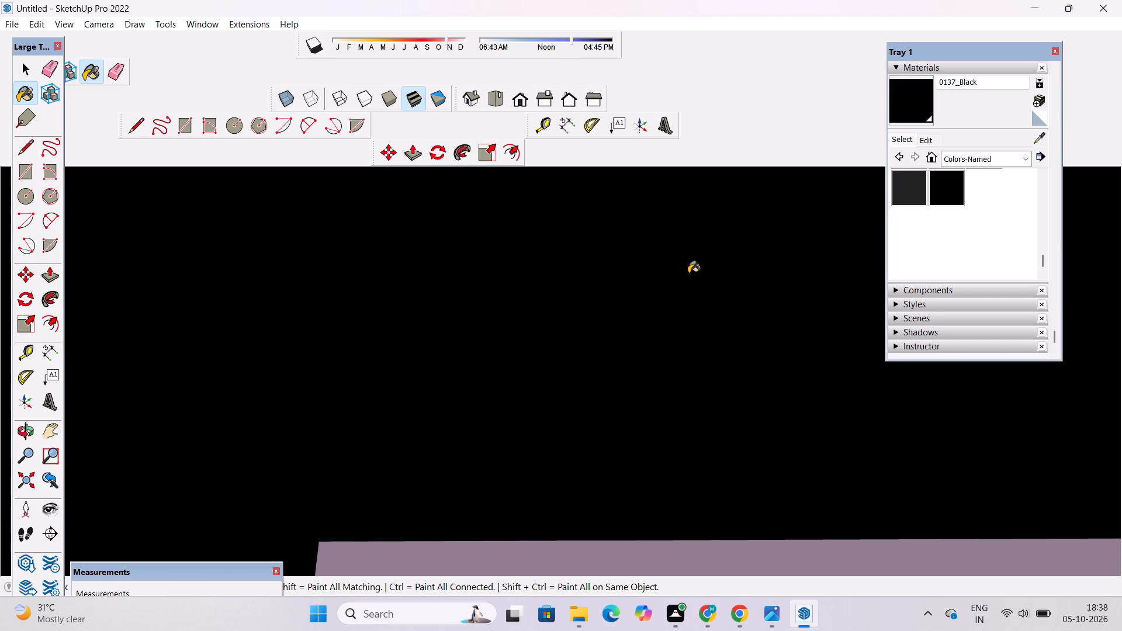
Paint the remaining unpainted stretch of the underside of the opening's head, over the left bay, with 0137_Black.
scroll(688, 273, "down", 20)
scroll(688, 273, "down", 3)
scroll(441, 464, "up", 11)
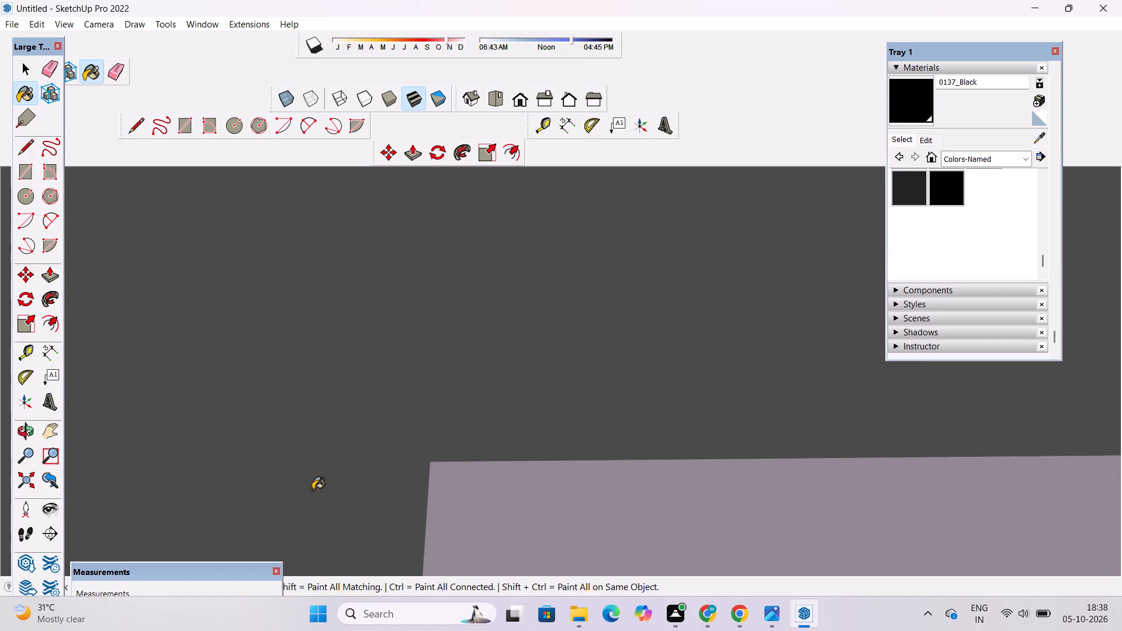
scroll(489, 424, "up", 5)
scroll(359, 486, "up", 6)
left_click(356, 488)
scroll(582, 434, "down", 7)
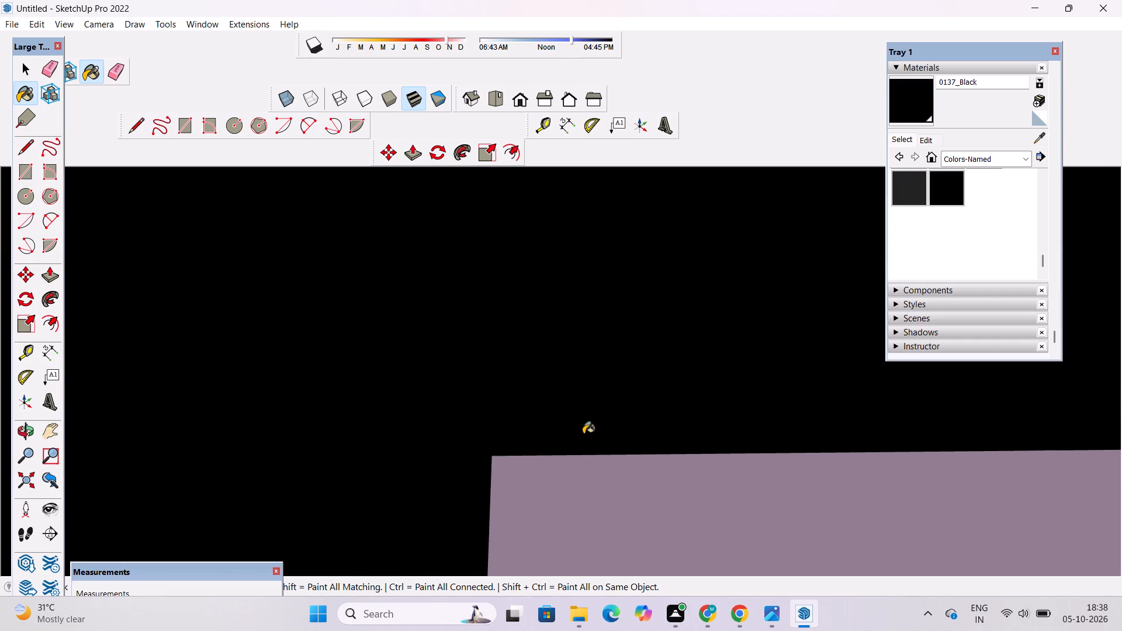
scroll(489, 432, "down", 18)
Examine the glazed porch, gate and boundary wall from the front of the house.
key("o")
left_click(522, 105)
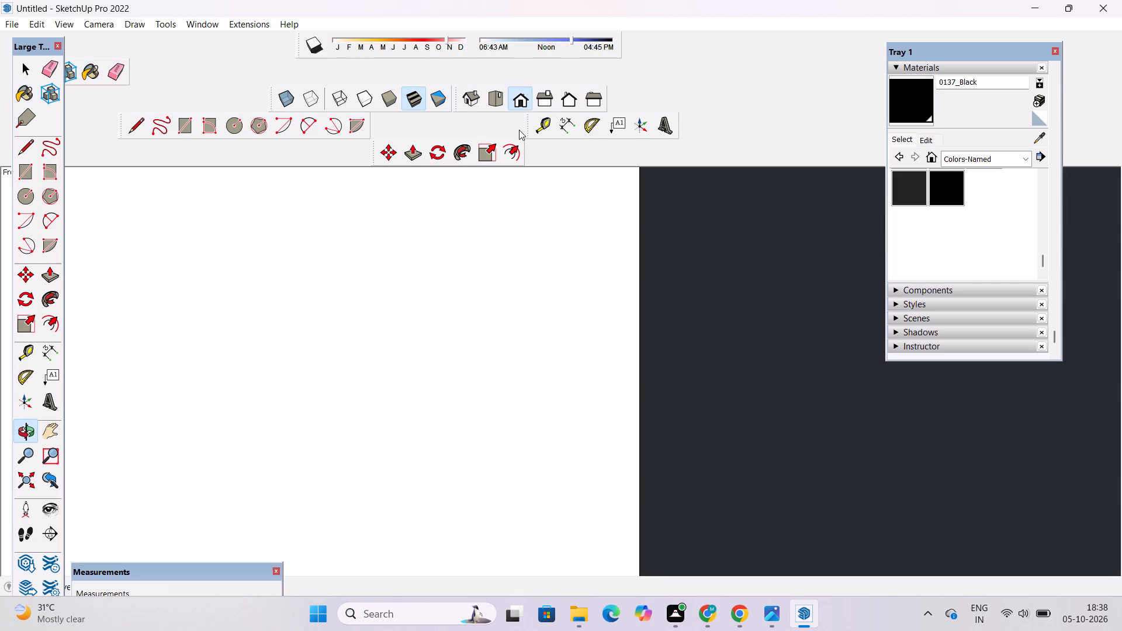
scroll(551, 273, "down", 20)
scroll(551, 273, "down", 16)
left_click_drag(579, 331, 627, 272, "shift")
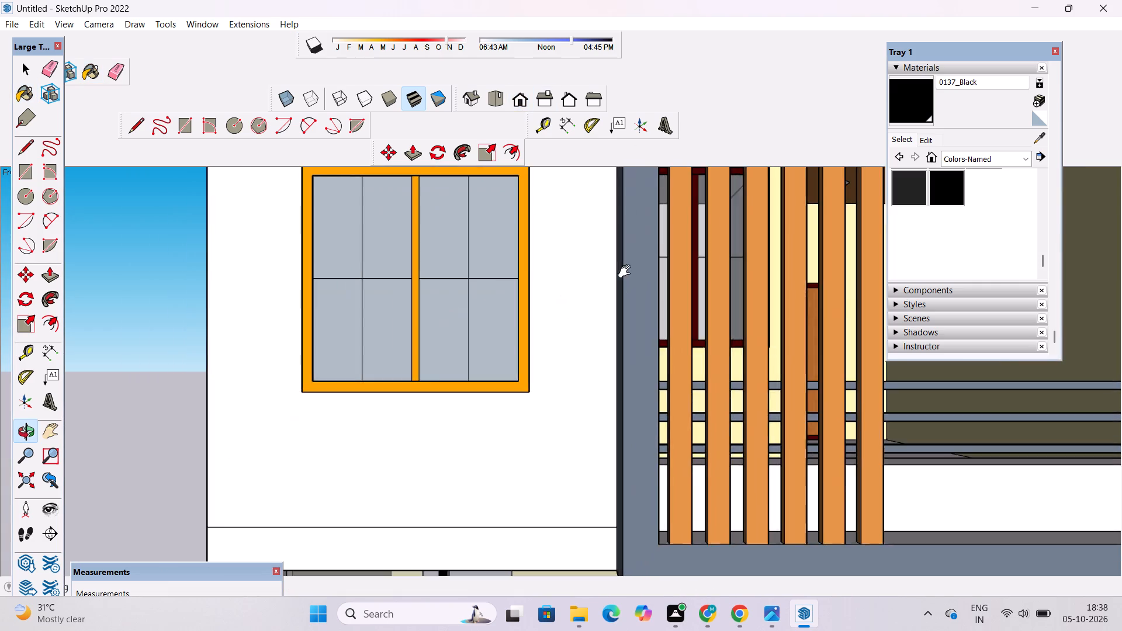
scroll(621, 277, "down", 7)
scroll(614, 326, "down", 6)
left_click_drag(617, 450, 630, 349, "shift")
scroll(650, 362, "up", 5)
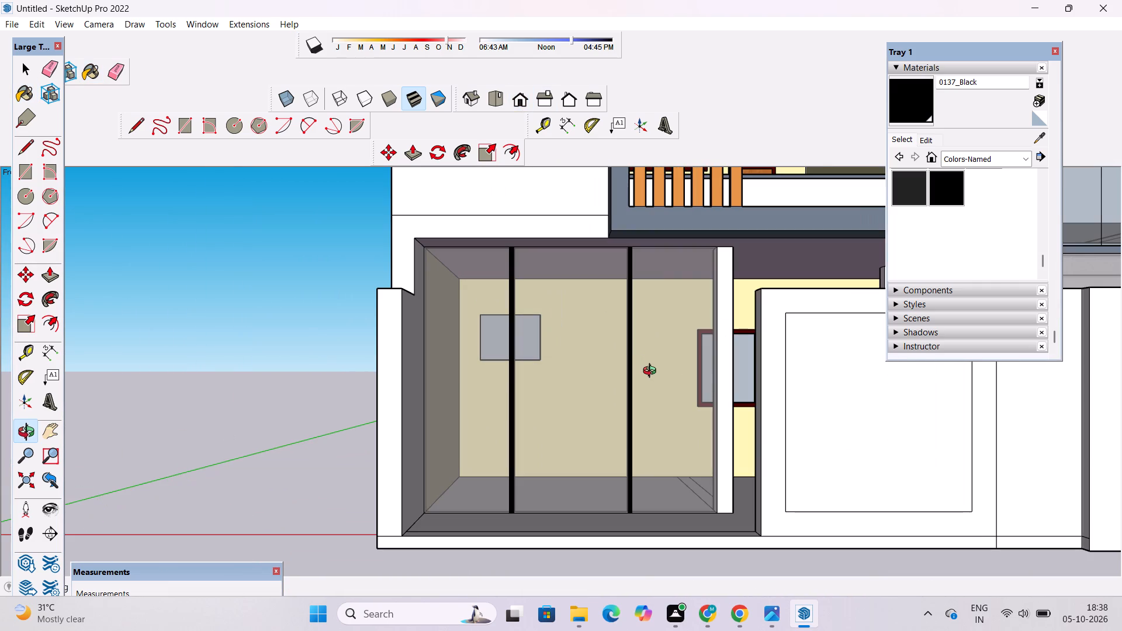
left_click_drag(653, 373, 658, 323, "shift")
left_click_drag(658, 323, 659, 334)
scroll(659, 333, "down", 4)
left_click_drag(659, 332, 663, 299, "shift")
left_click_drag(666, 314, 667, 339)
scroll(670, 339, "up", 3)
left_click_drag(711, 338, 516, 345, "shift")
scroll(515, 345, "down", 5)
left_click_drag(614, 351, 556, 359, "shift")
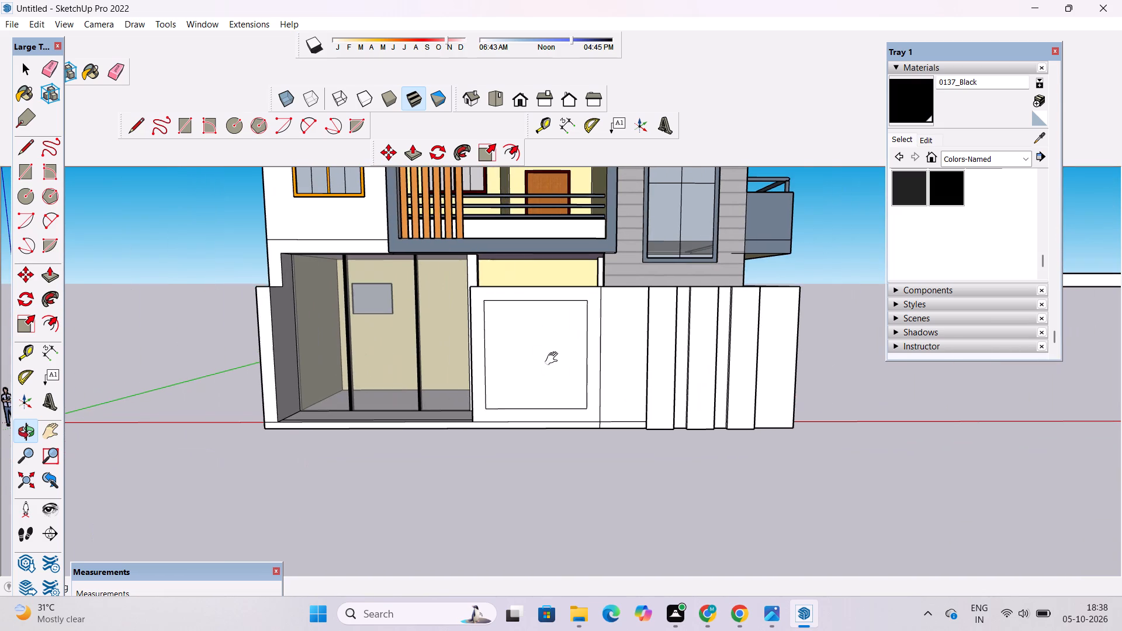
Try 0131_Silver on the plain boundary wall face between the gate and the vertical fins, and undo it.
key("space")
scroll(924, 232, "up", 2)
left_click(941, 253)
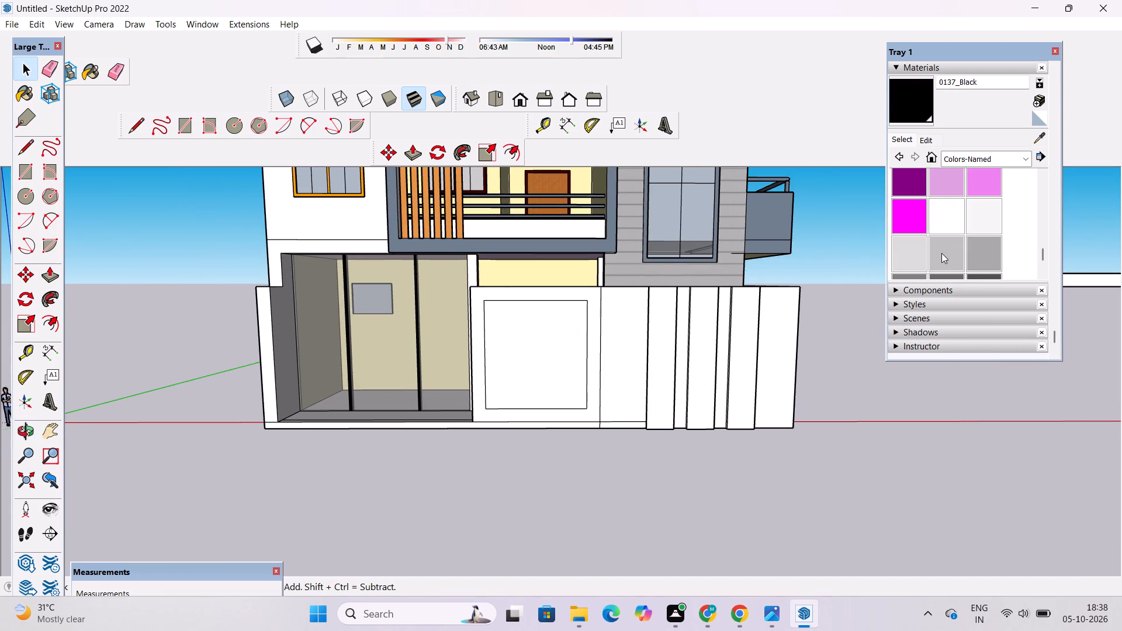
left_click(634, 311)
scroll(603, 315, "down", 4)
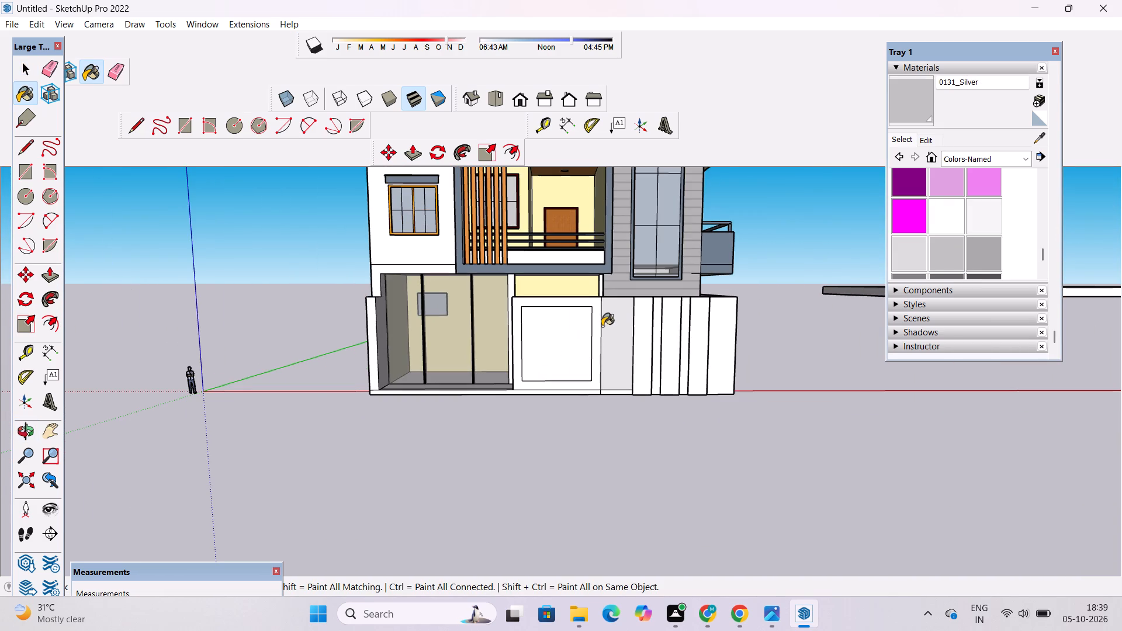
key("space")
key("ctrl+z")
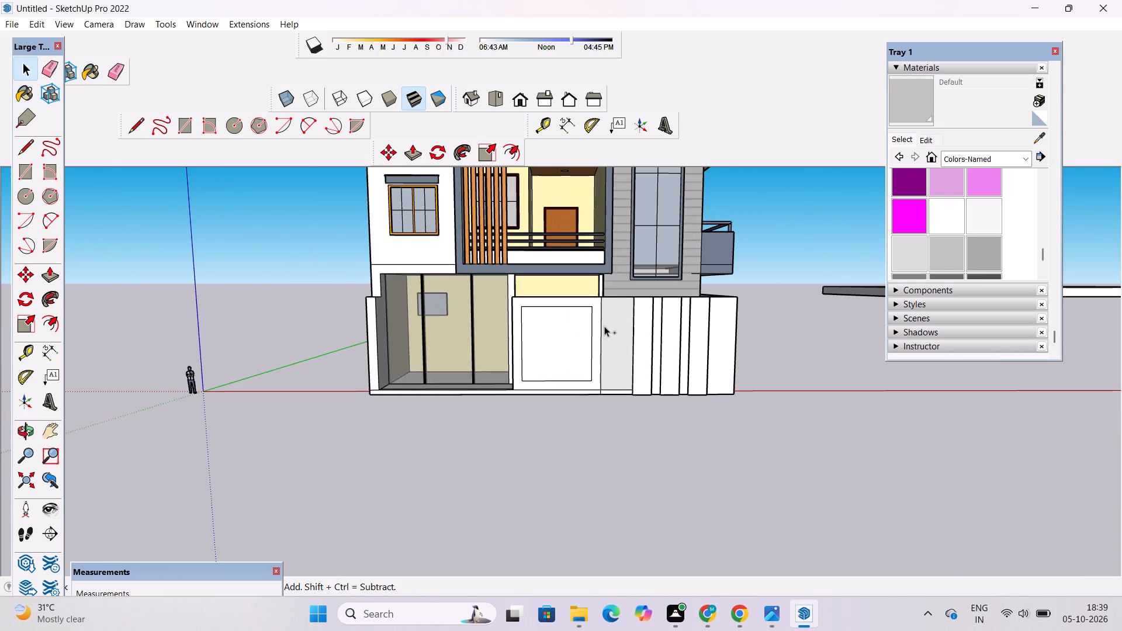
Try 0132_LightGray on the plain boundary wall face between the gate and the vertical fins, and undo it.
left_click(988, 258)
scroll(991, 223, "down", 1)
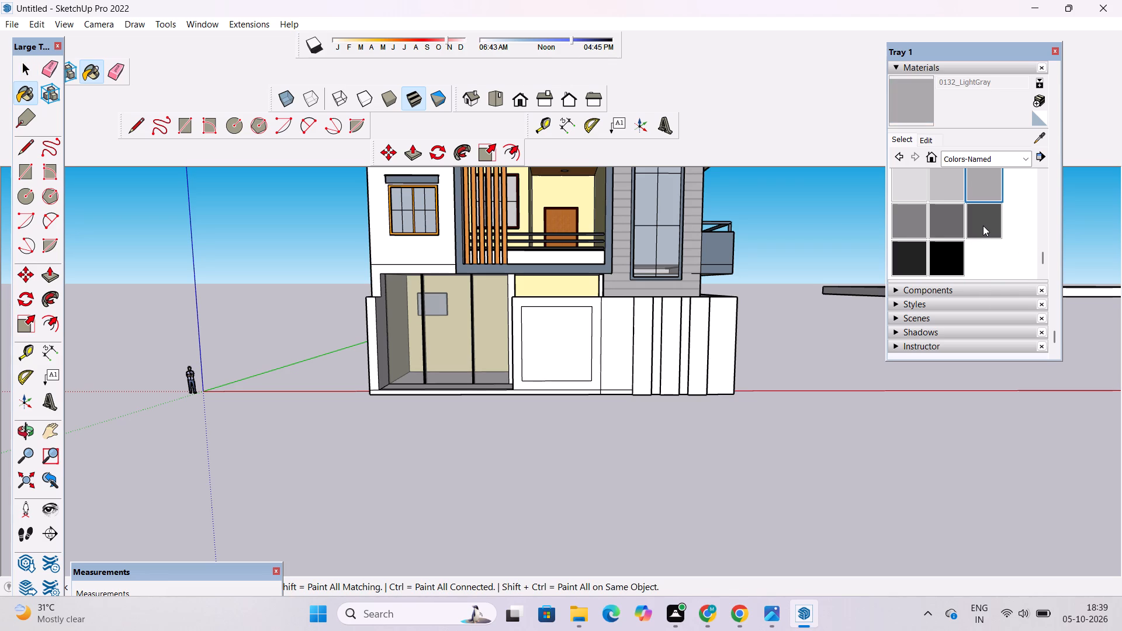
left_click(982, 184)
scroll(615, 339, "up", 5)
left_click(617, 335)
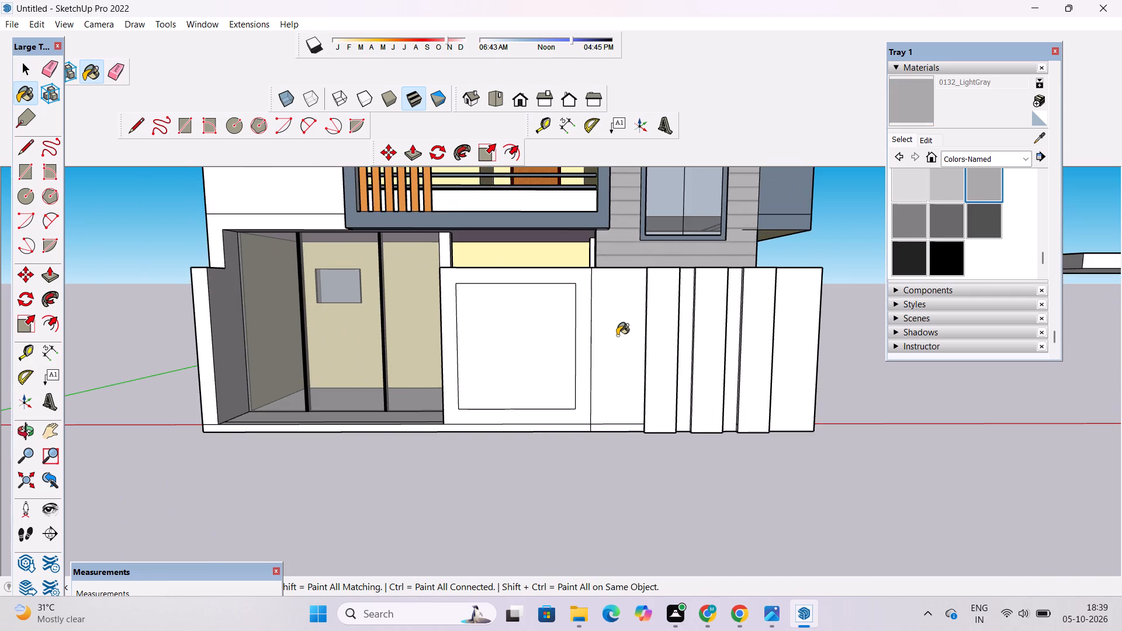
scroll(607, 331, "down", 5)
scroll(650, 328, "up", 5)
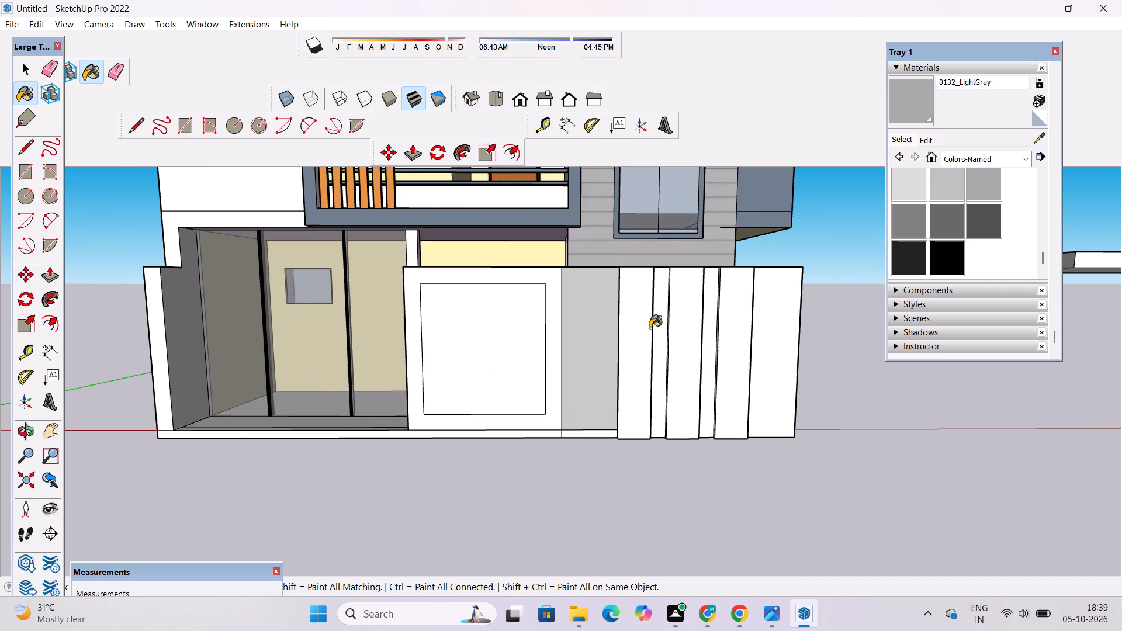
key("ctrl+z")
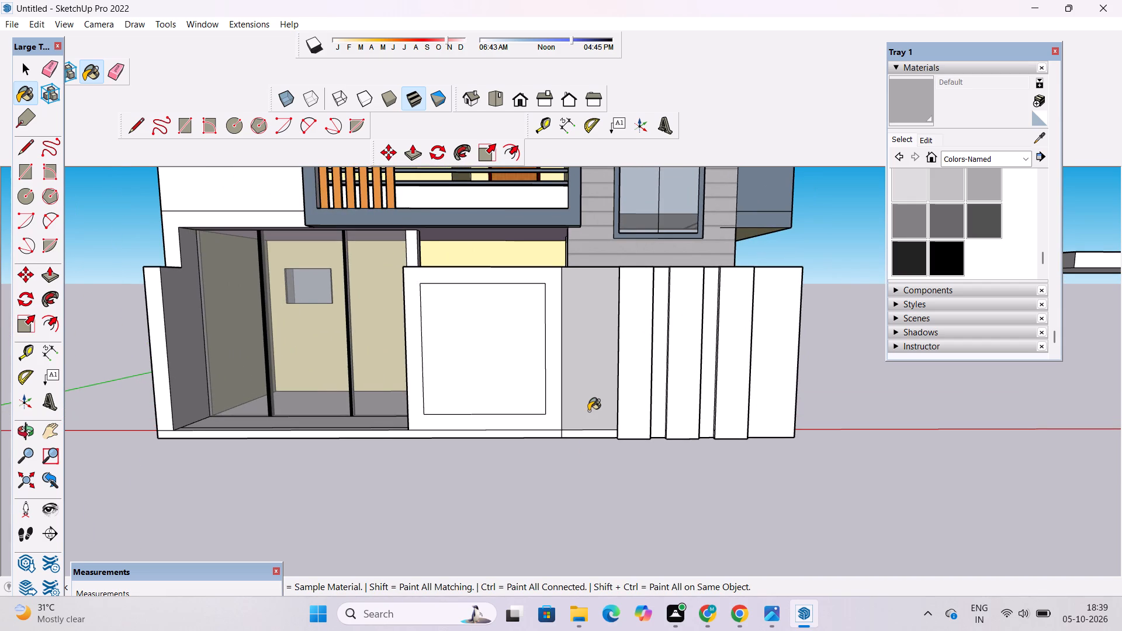
Examine the boundary wall, its vertical fins, the gate and the porch floor from several angles.
scroll(588, 416, "down", 3)
key("o")
scroll(613, 376, "up", 3)
left_click_drag(620, 367, 593, 490, "shift")
scroll(586, 426, "down", 6)
left_click_drag(769, 424, 841, 511)
scroll(723, 448, "up", 3)
left_click_drag(775, 429, 500, 440)
scroll(574, 420, "up", 9)
left_click_drag(684, 418, 633, 481)
scroll(628, 472, "down", 4)
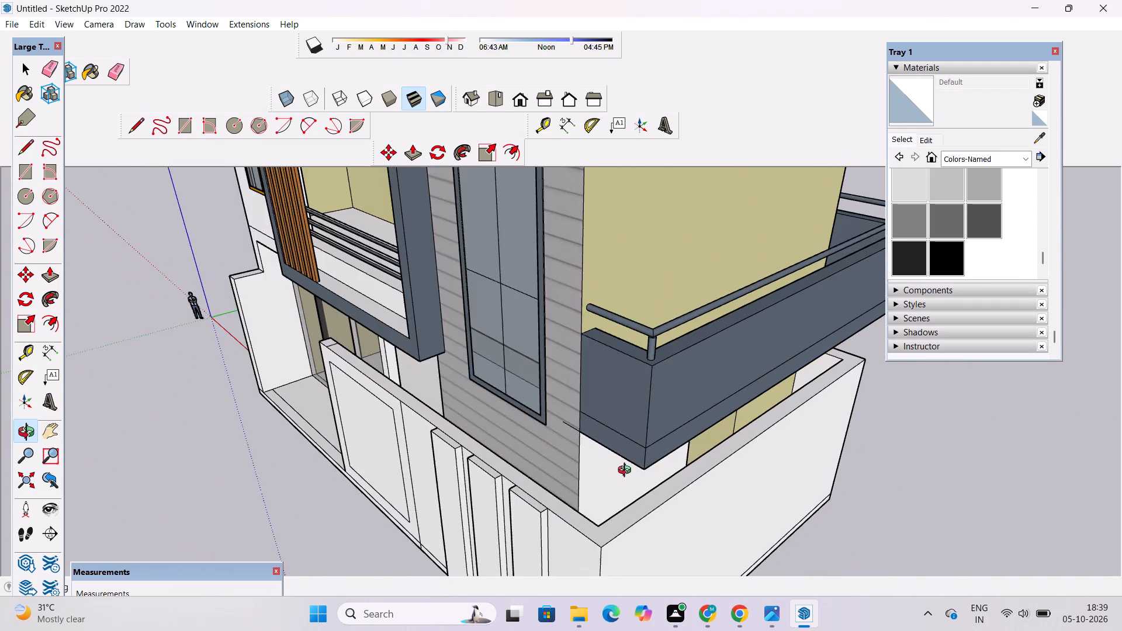
left_click_drag(624, 476, 653, 435)
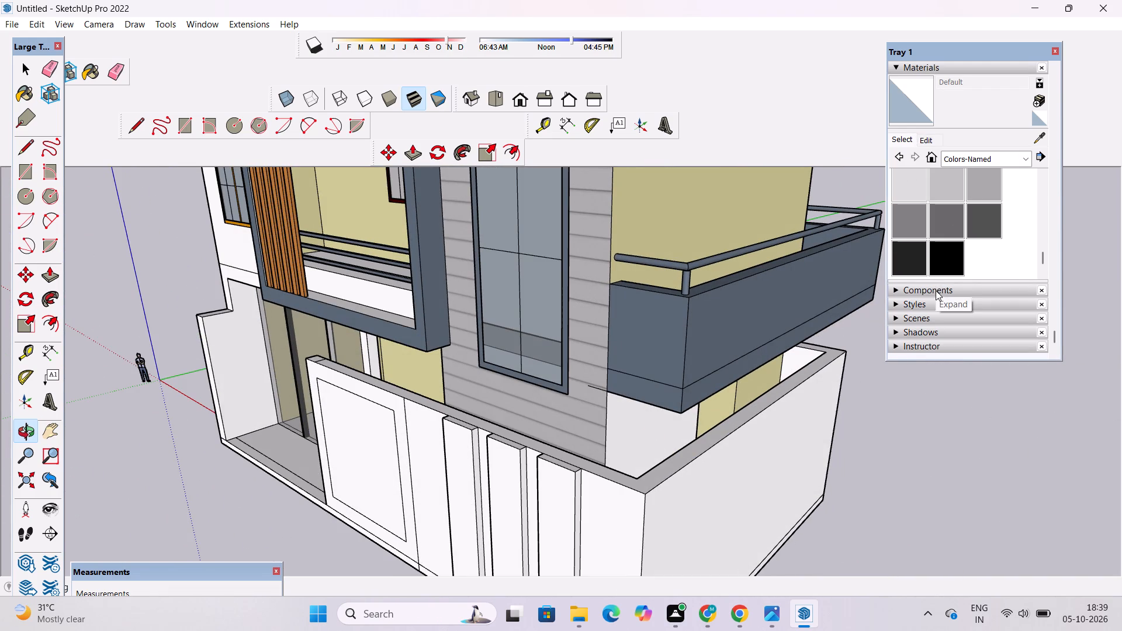
scroll(943, 304, "up", 2)
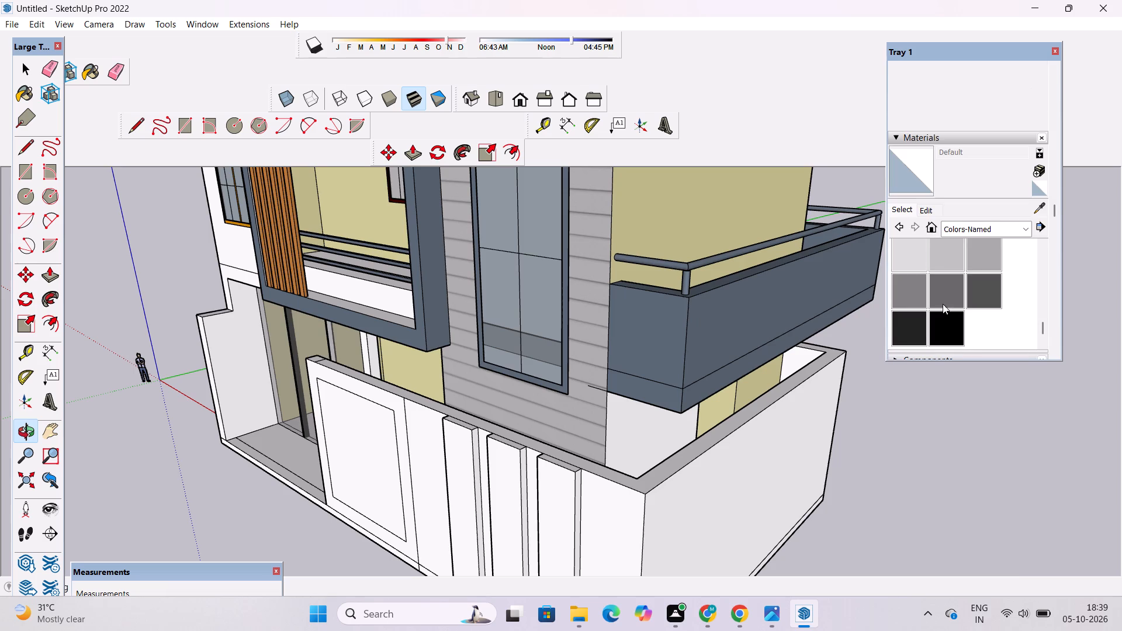
scroll(581, 327, "down", 4)
left_click_drag(553, 351, 669, 364)
scroll(592, 373, "down", 6)
left_click_drag(588, 387, 670, 419, "shift")
left_click_drag(665, 446, 746, 486)
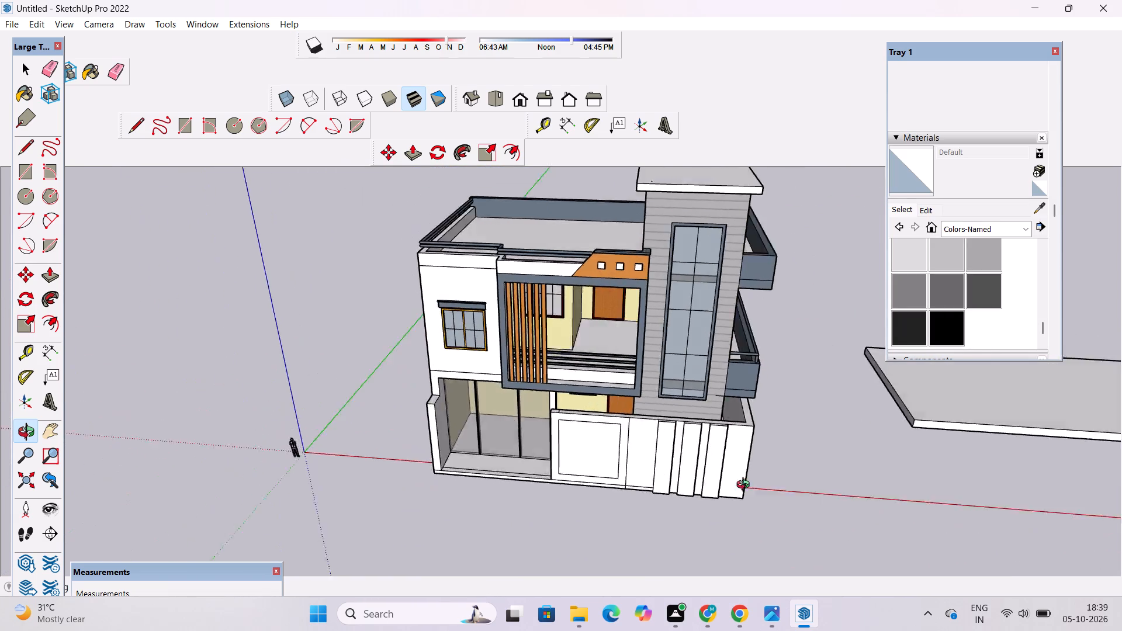
left_click_drag(746, 486, 903, 490)
scroll(610, 376, "up", 6)
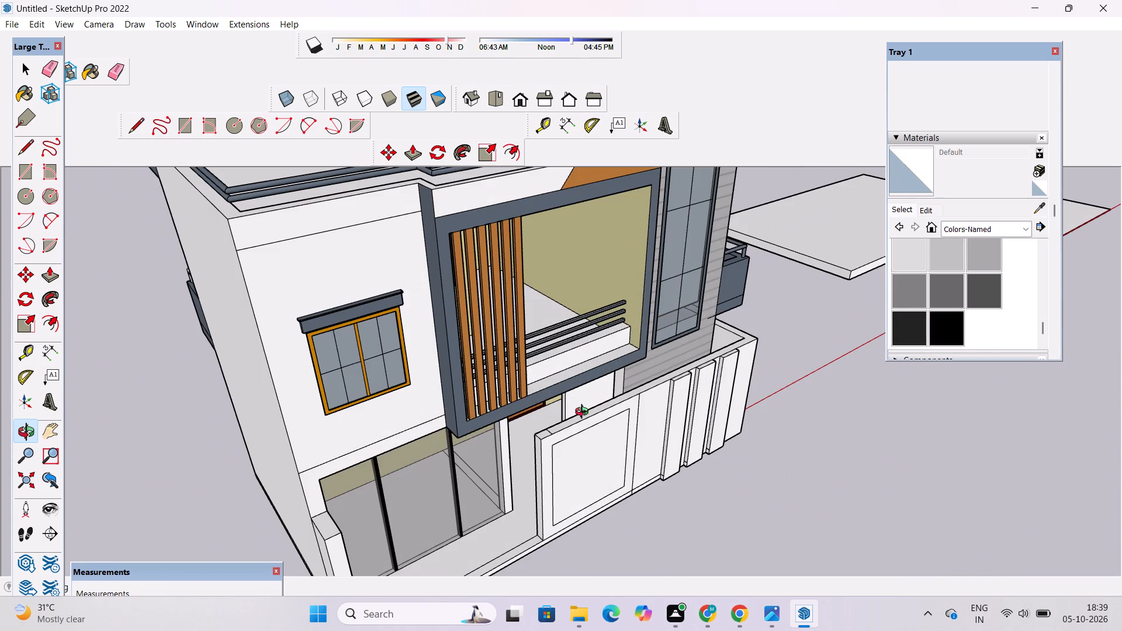
left_click_drag(584, 413, 593, 441, "shift")
scroll(588, 445, "up", 4)
left_click_drag(588, 445, 610, 351, "shift")
scroll(587, 375, "up", 5)
left_click_drag(546, 384, 548, 383)
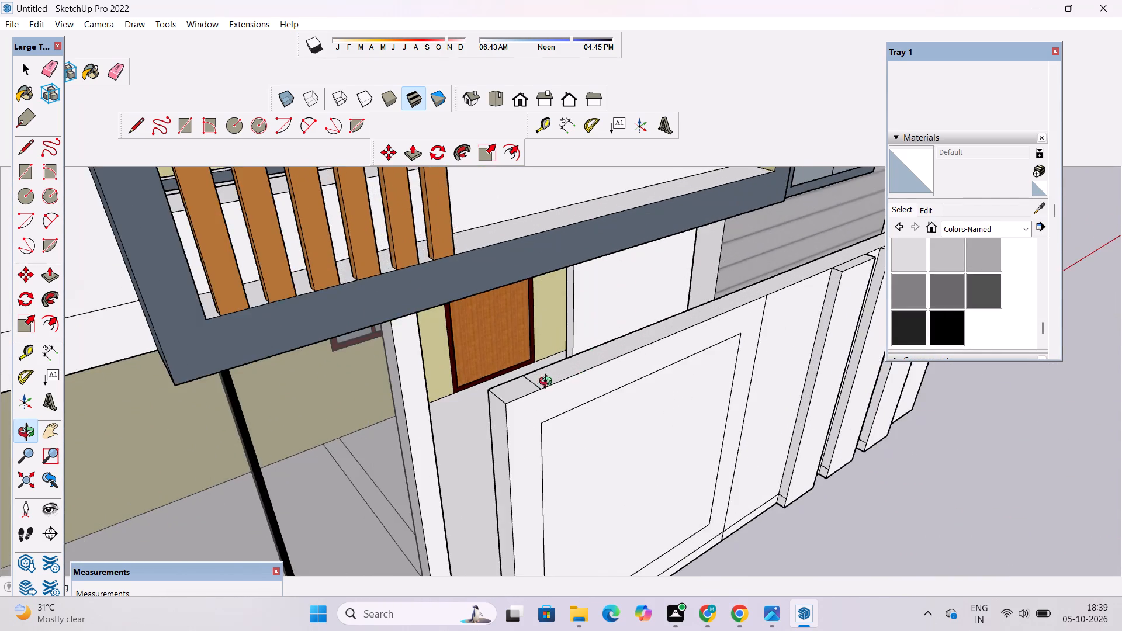
left_click_drag(548, 383, 694, 317)
left_click_drag(632, 377, 543, 405)
left_click_drag(506, 416, 595, 296, "shift")
left_click_drag(587, 352, 466, 425)
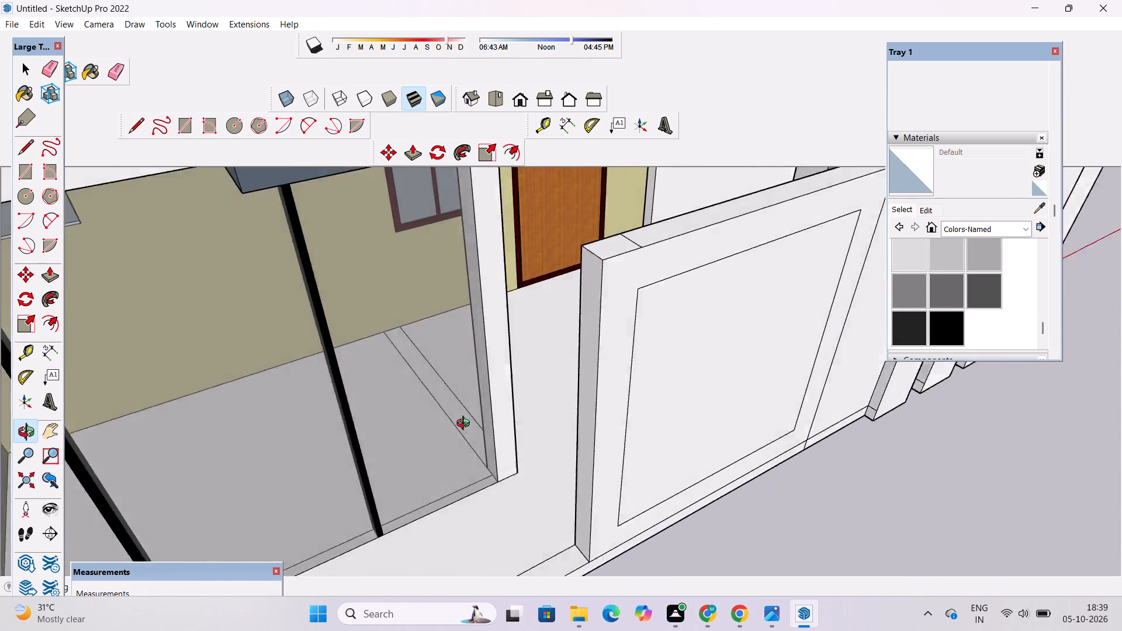
left_click_drag(466, 425, 449, 420)
scroll(528, 348, "down", 6)
left_click_drag(529, 363, 490, 332)
Choose the Stone Vein Gray material from the Stone collection.
left_click(965, 229)
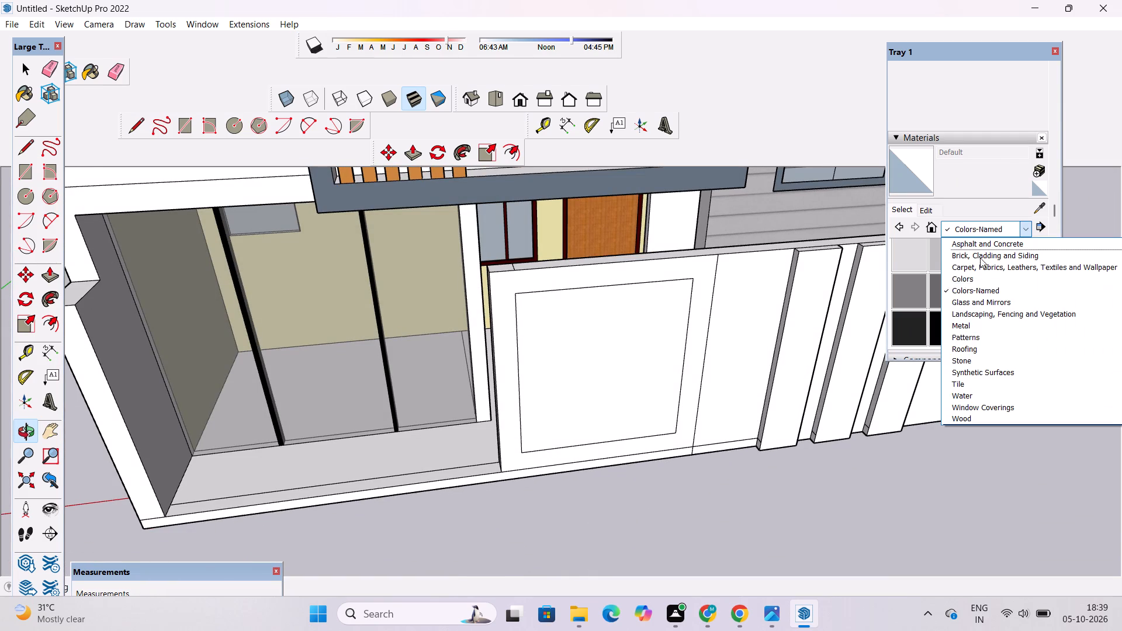
left_click(976, 358)
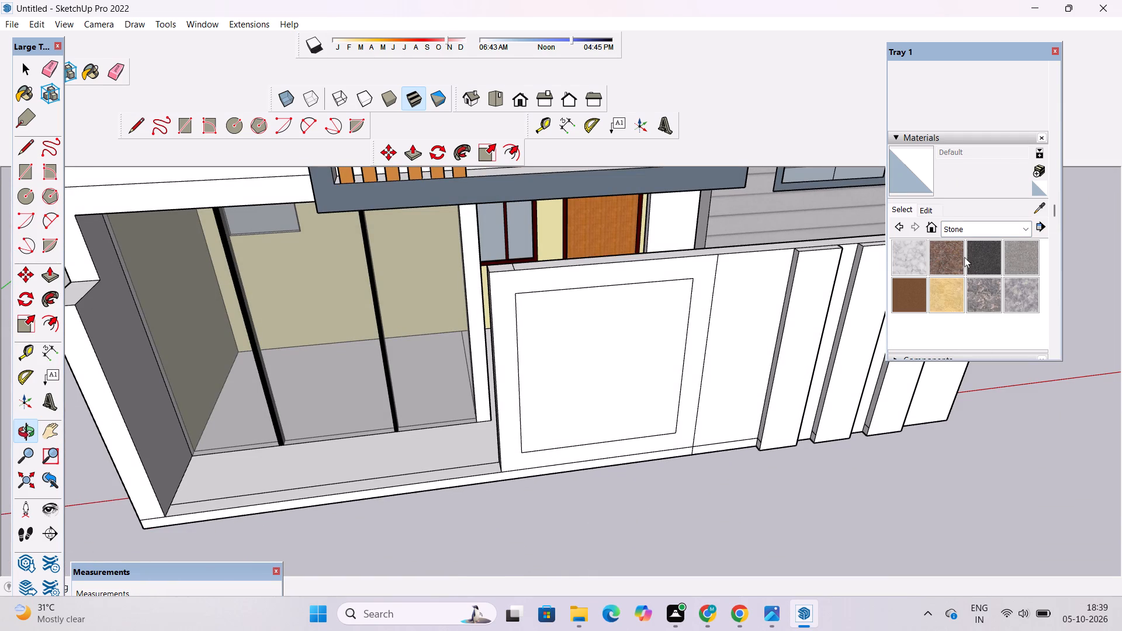
left_click(975, 301)
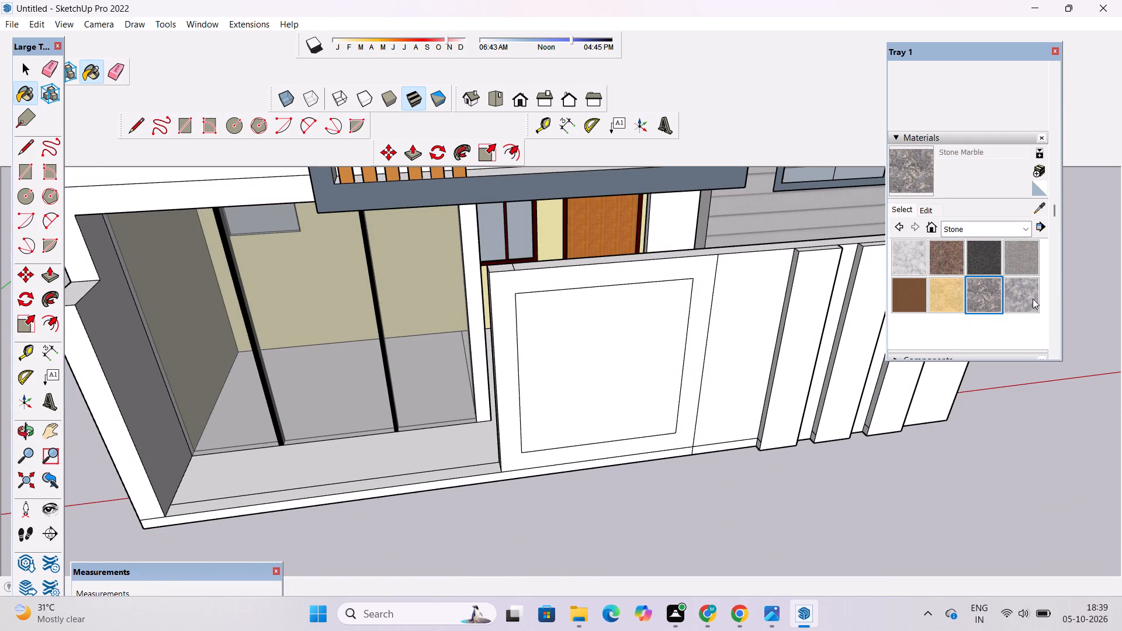
left_click(1019, 300)
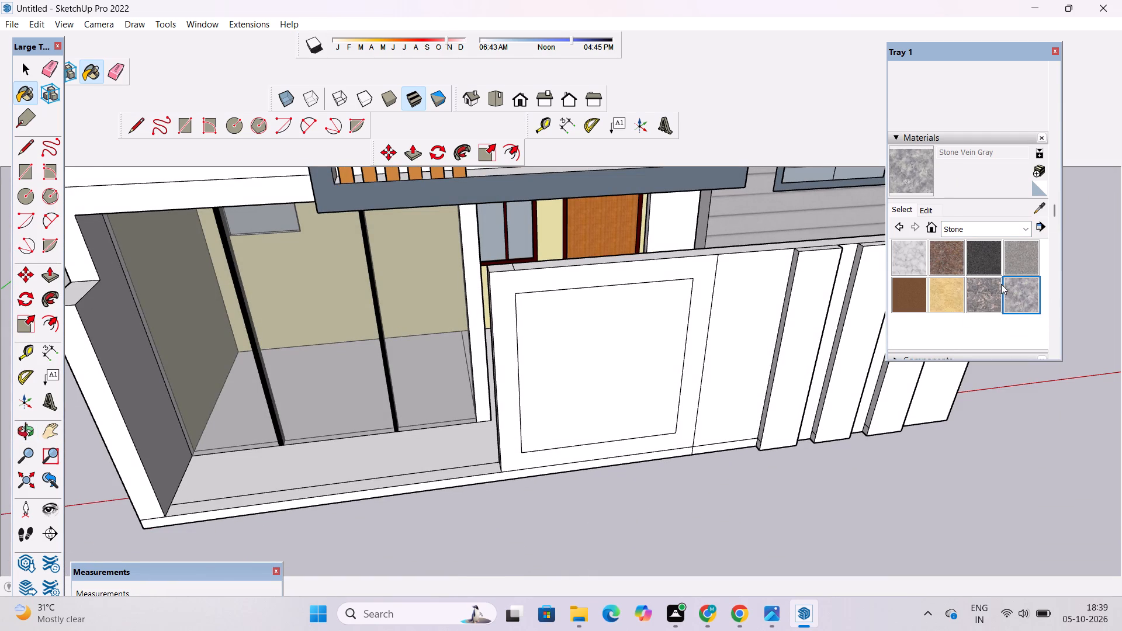
scroll(990, 278, "down", 4)
scroll(1015, 238, "up", 2)
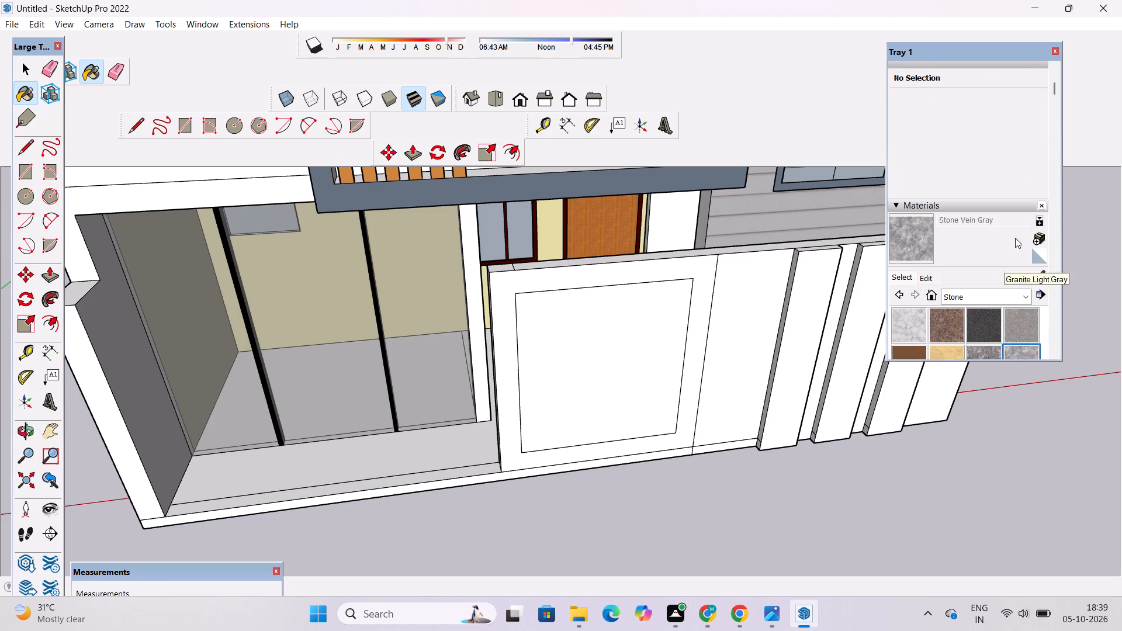
scroll(1015, 238, "up", 1)
scroll(1017, 269, "down", 1)
left_click(1023, 296)
scroll(622, 319, "down", 5)
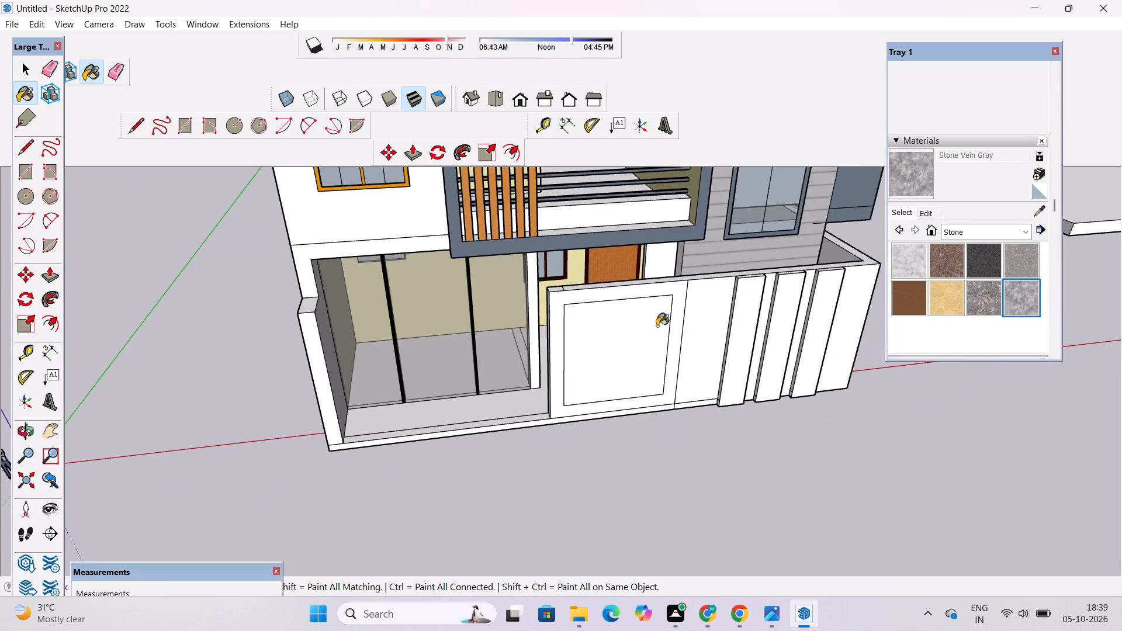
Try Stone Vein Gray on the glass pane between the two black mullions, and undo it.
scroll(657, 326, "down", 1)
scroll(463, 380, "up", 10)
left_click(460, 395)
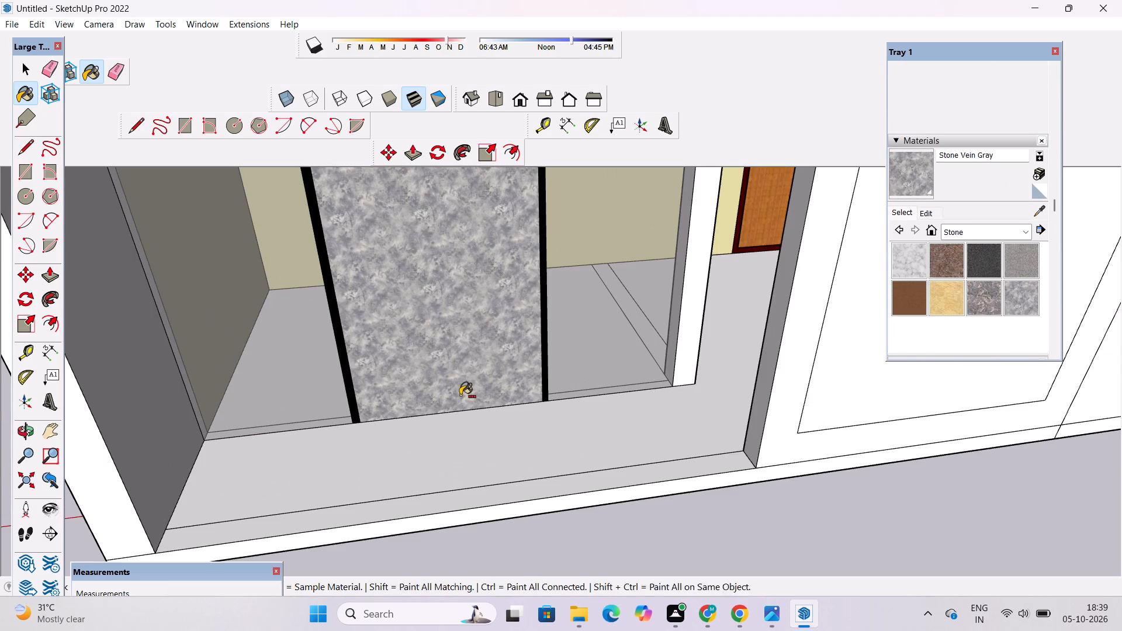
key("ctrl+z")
Paint the open porch floor, the floor behind the glass and the narrow strip between them with Stone Vein Gray.
left_click(1024, 300)
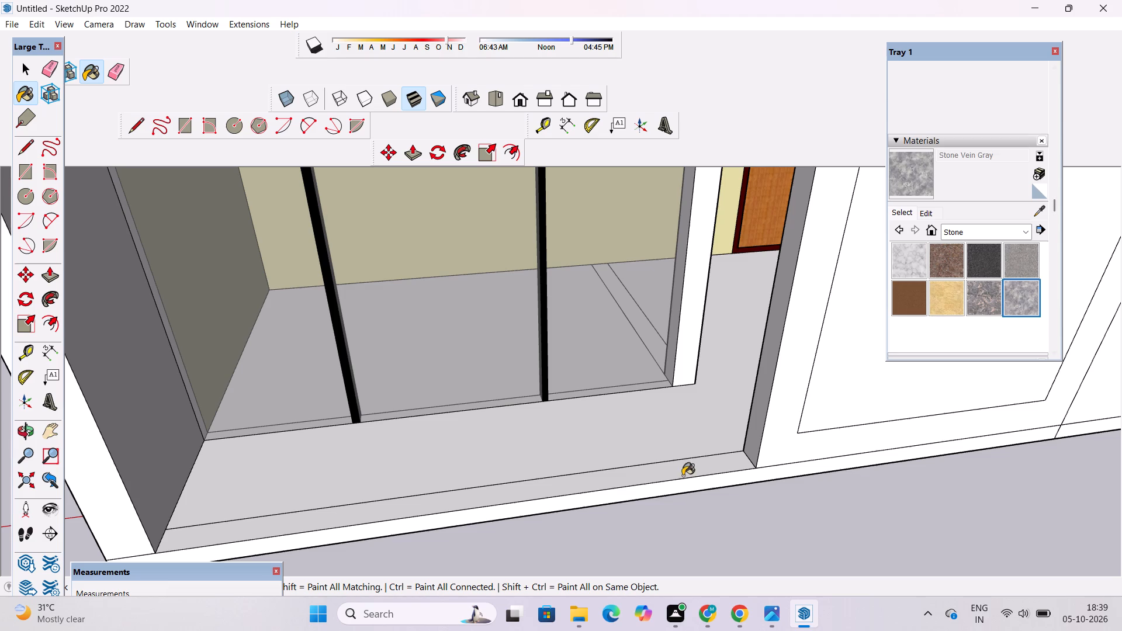
left_click(672, 446)
scroll(720, 313, "up", 14)
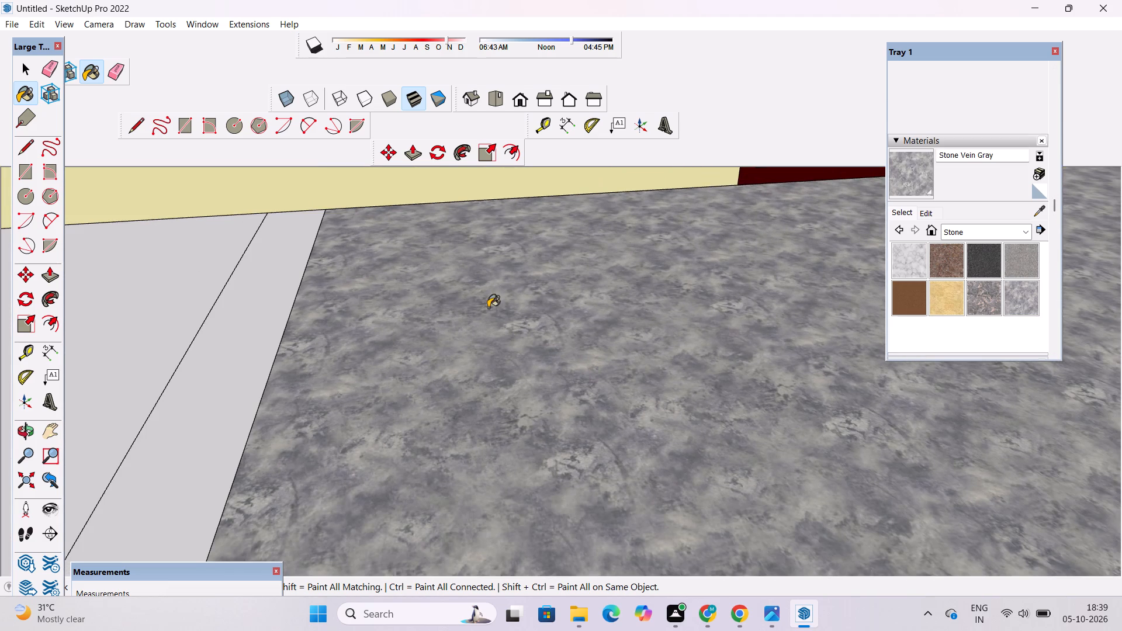
left_click(168, 317)
left_click(261, 321)
scroll(552, 295, "down", 12)
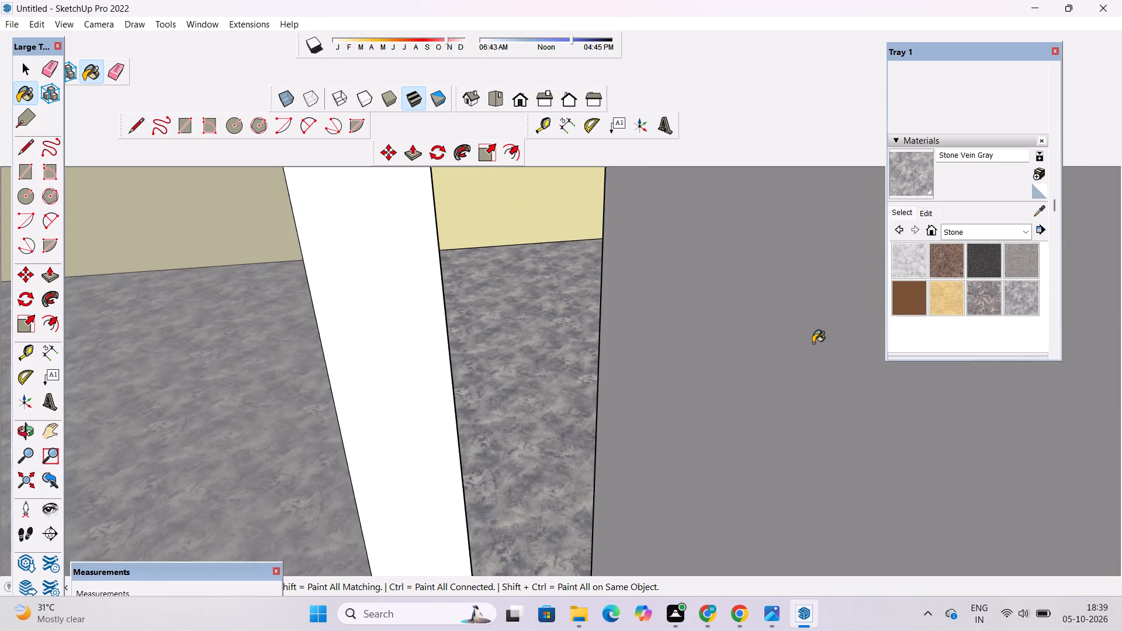
Examine the stone floor around the posts, mullions and front curb of the porch for unpainted faces.
scroll(813, 343, "down", 20)
scroll(813, 343, "down", 14)
key("o")
scroll(476, 444, "down", 6)
left_click_drag(410, 456, 658, 431)
left_click_drag(653, 452, 636, 454)
left_click_drag(633, 451, 631, 414)
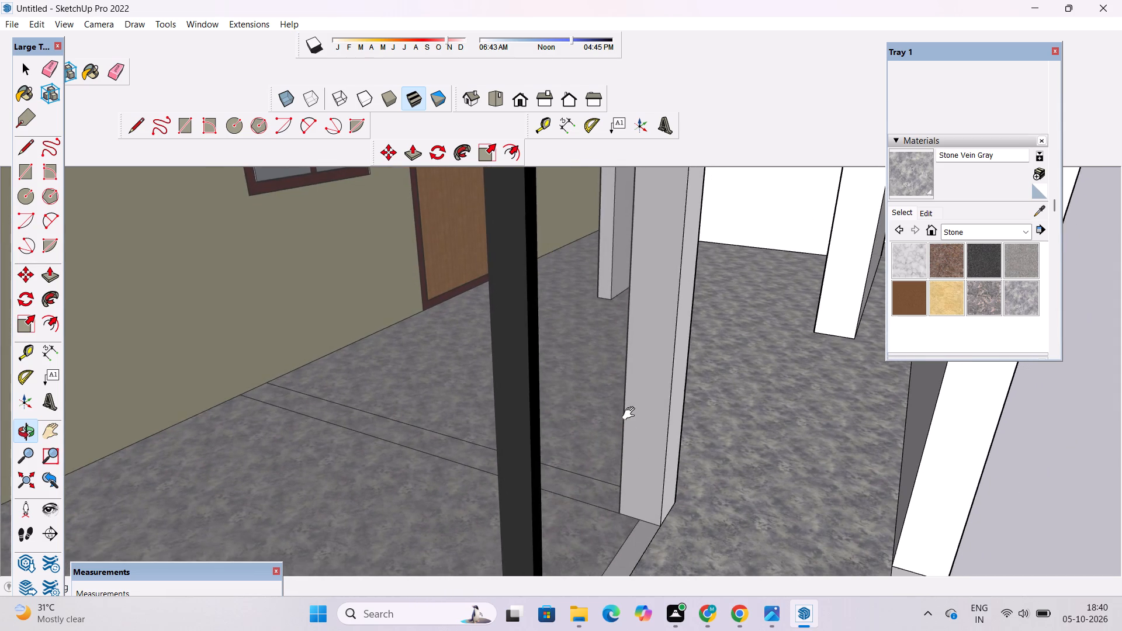
left_click_drag(631, 414, 631, 414)
left_click_drag(625, 432, 668, 325, "shift")
scroll(662, 341, "down", 12)
left_click_drag(717, 384, 567, 405, "shift")
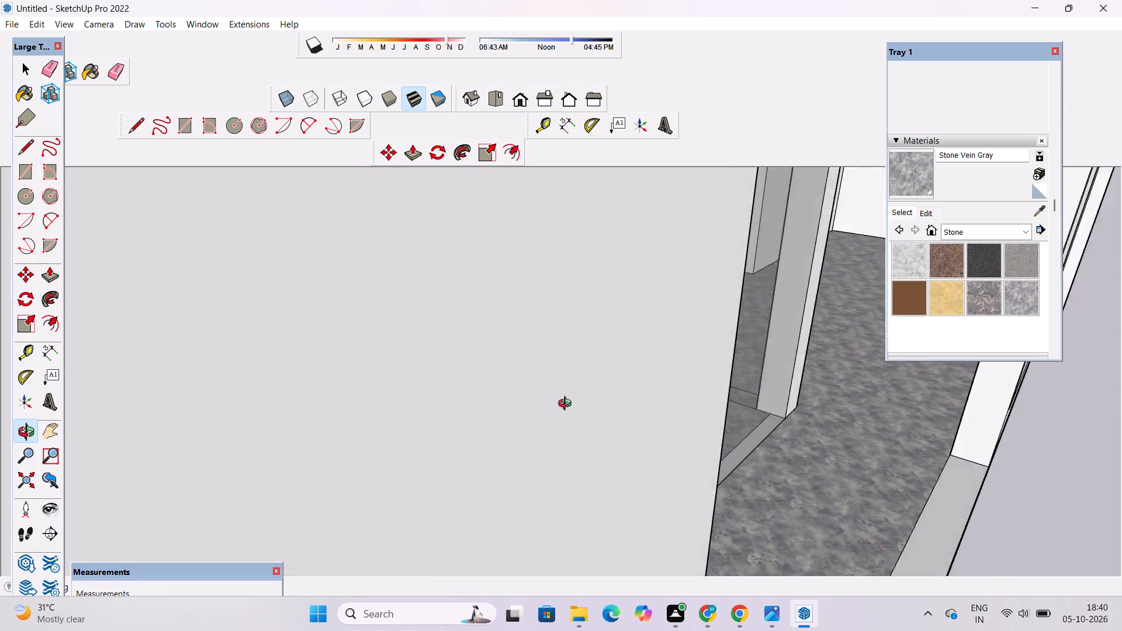
left_click_drag(567, 405, 510, 411, "shift")
scroll(507, 411, "down", 12)
left_click_drag(899, 463, 631, 273, "shift")
scroll(598, 265, "down", 6)
left_click_drag(753, 445, 602, 442)
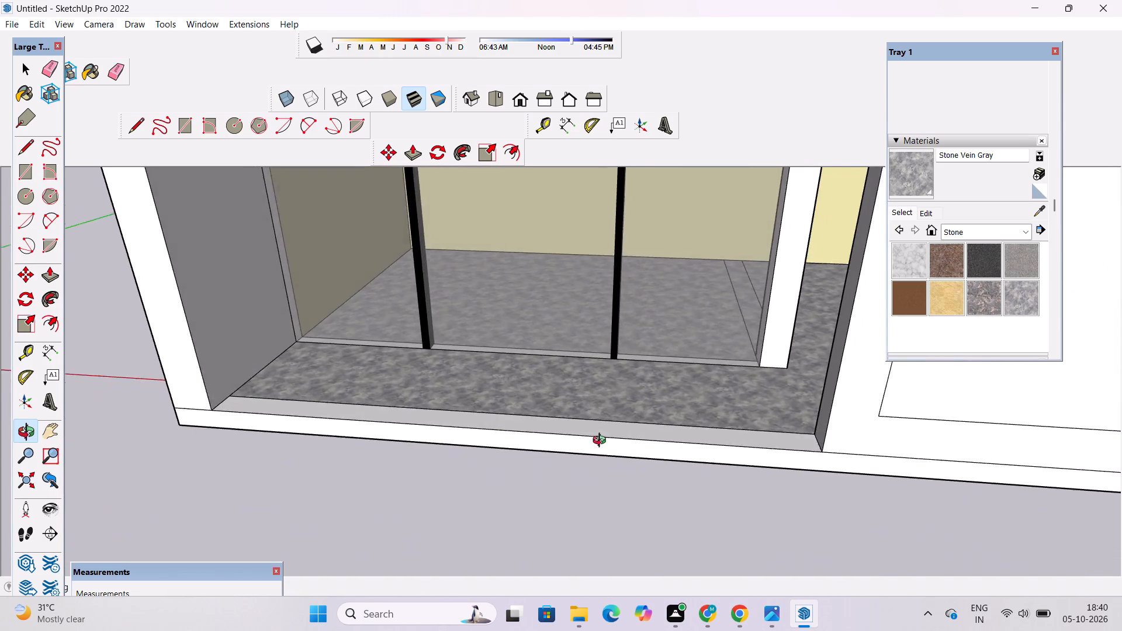
left_click_drag(602, 442, 617, 371)
scroll(619, 373, "down", 5)
left_click_drag(621, 398, 666, 397)
left_click_drag(666, 397, 656, 415, "shift")
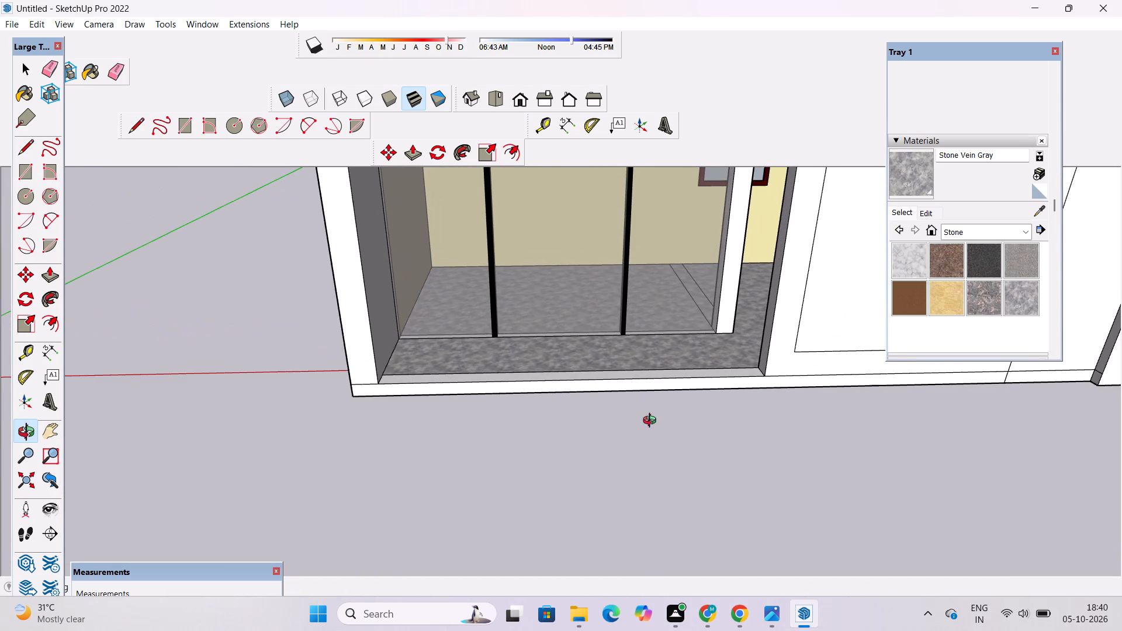
Paint the top and front faces of the porch's front curb with Stone Vein Gray.
left_click_drag(652, 422, 652, 410)
left_click(908, 182)
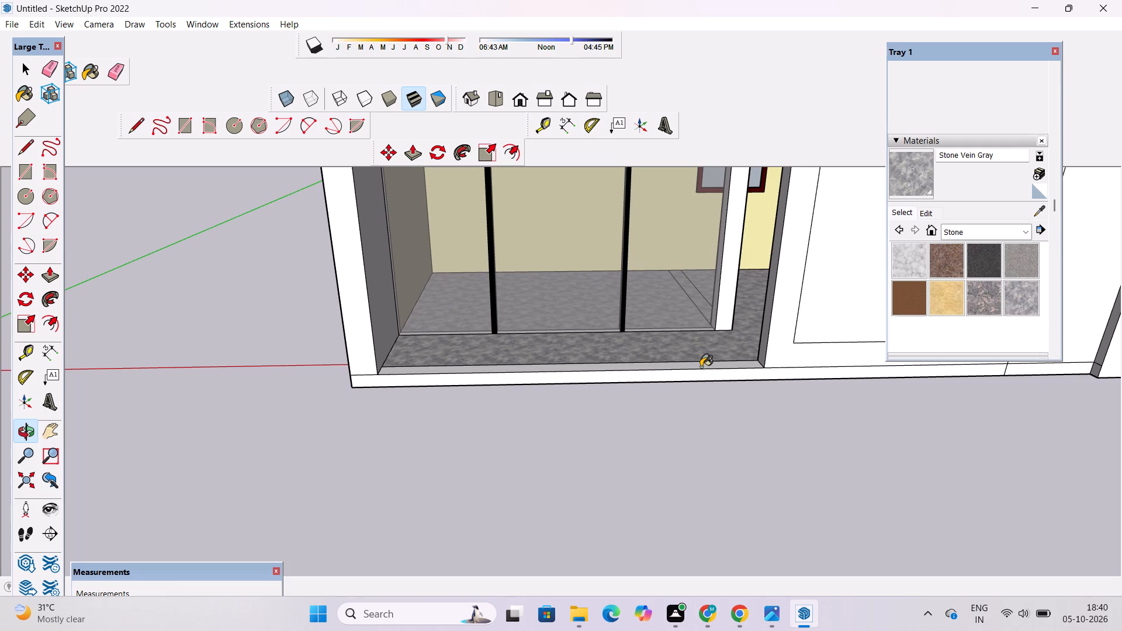
left_click(701, 367)
left_click(701, 371)
Paint the upper-floor balcony floor behind the railings and wooden slats with Stone Vein Gray.
scroll(419, 356, "down", 9)
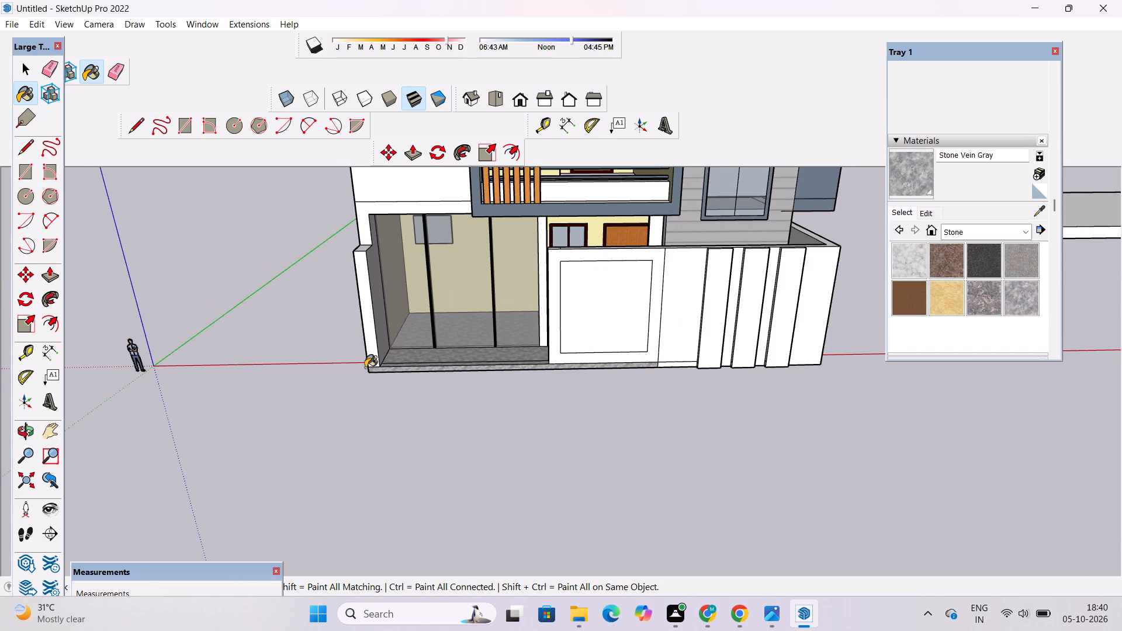
scroll(310, 372, "down", 5)
scroll(482, 278, "up", 5)
scroll(479, 320, "down", 2)
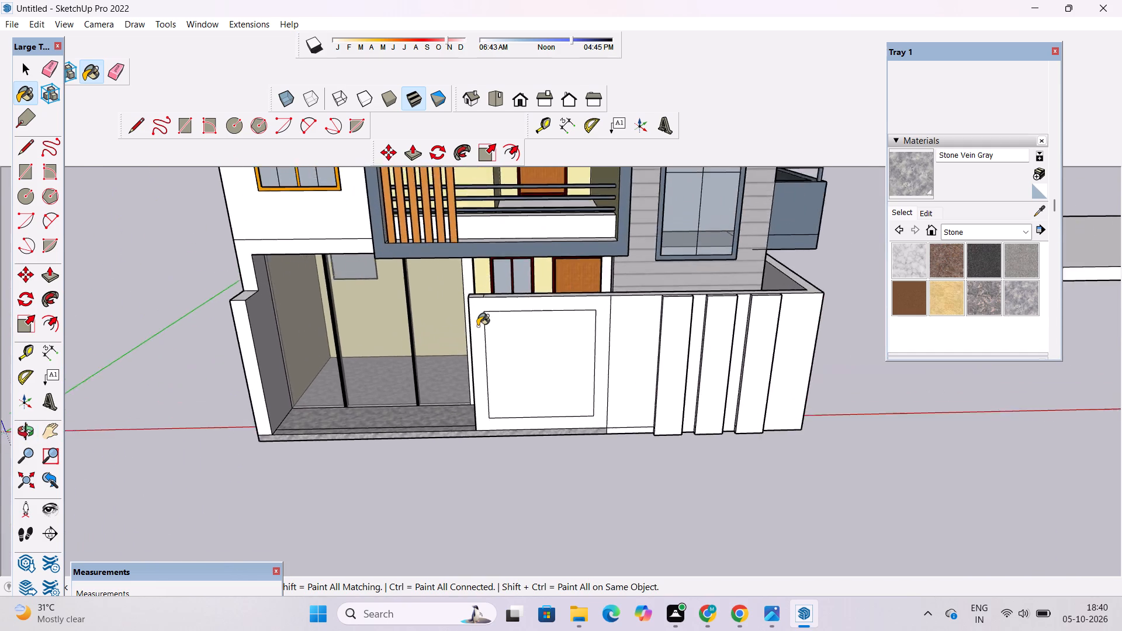
scroll(477, 326, "down", 4)
key("space")
type("o")
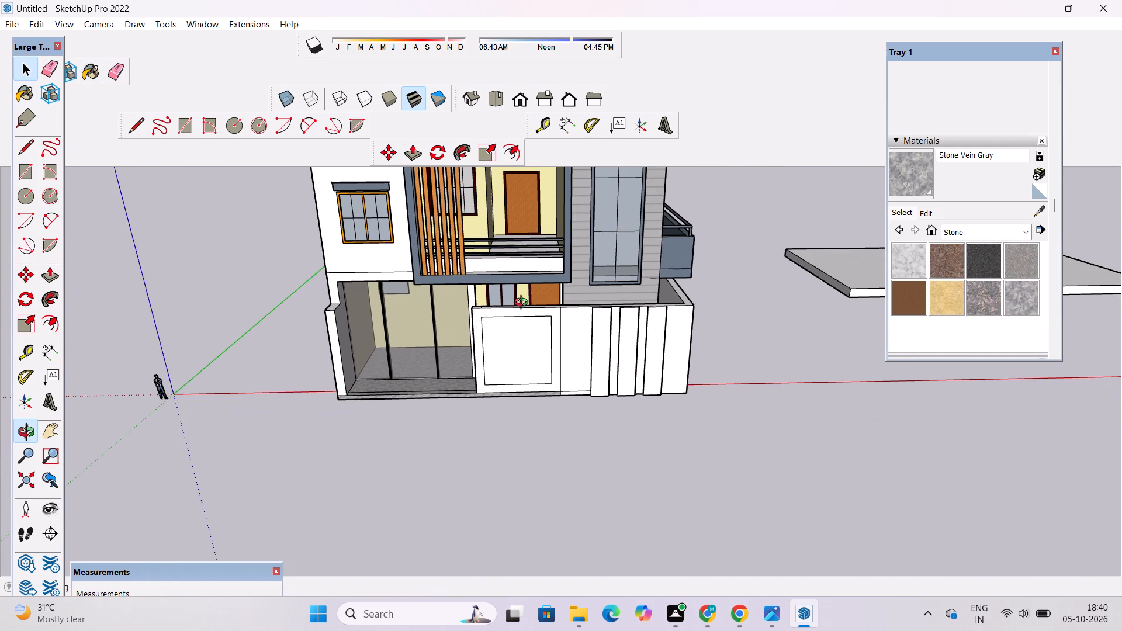
left_click_drag(524, 303, 499, 477)
scroll(490, 254, "up", 4)
left_click_drag(492, 296, 498, 355, "shift")
left_click_drag(497, 361, 495, 301)
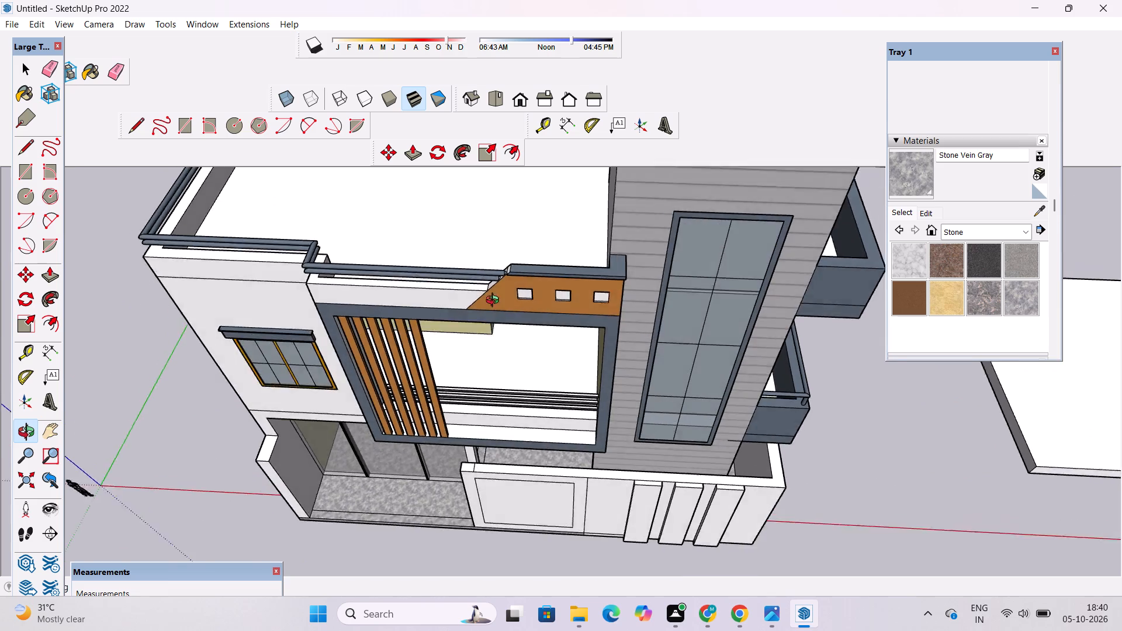
left_click_drag(495, 301, 495, 284)
scroll(501, 348, "up", 4)
left_click_drag(501, 355, 501, 340)
left_click(908, 182)
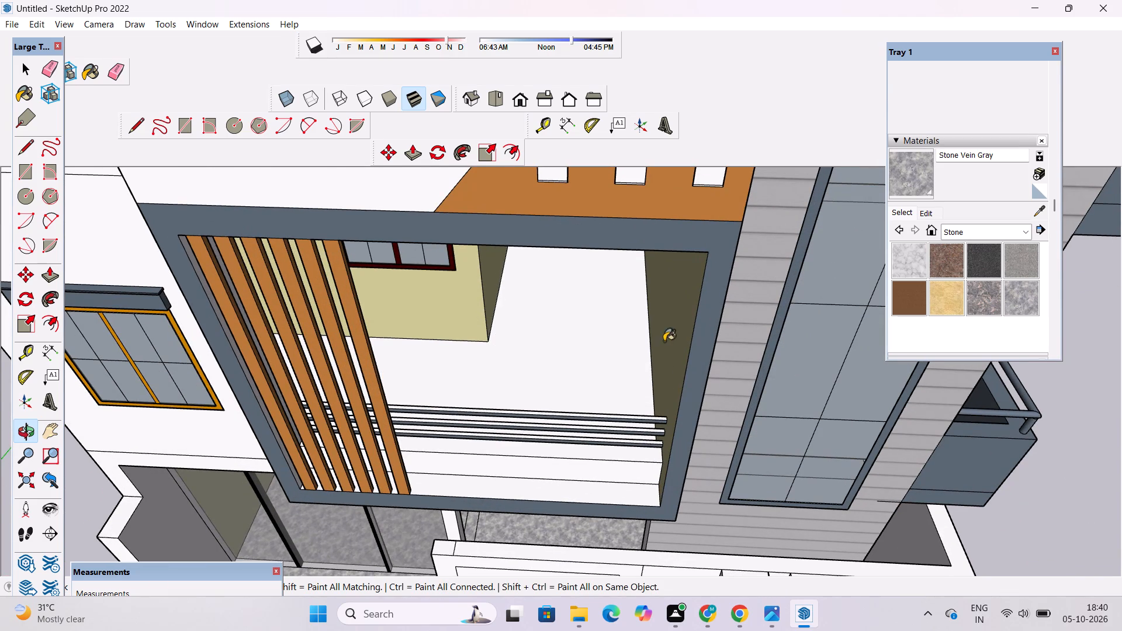
left_click(598, 342)
Examine the upper balcony's floor, railings, white parapet and front ledge for faces still needing a material.
key("o")
left_click_drag(549, 439, 566, 341)
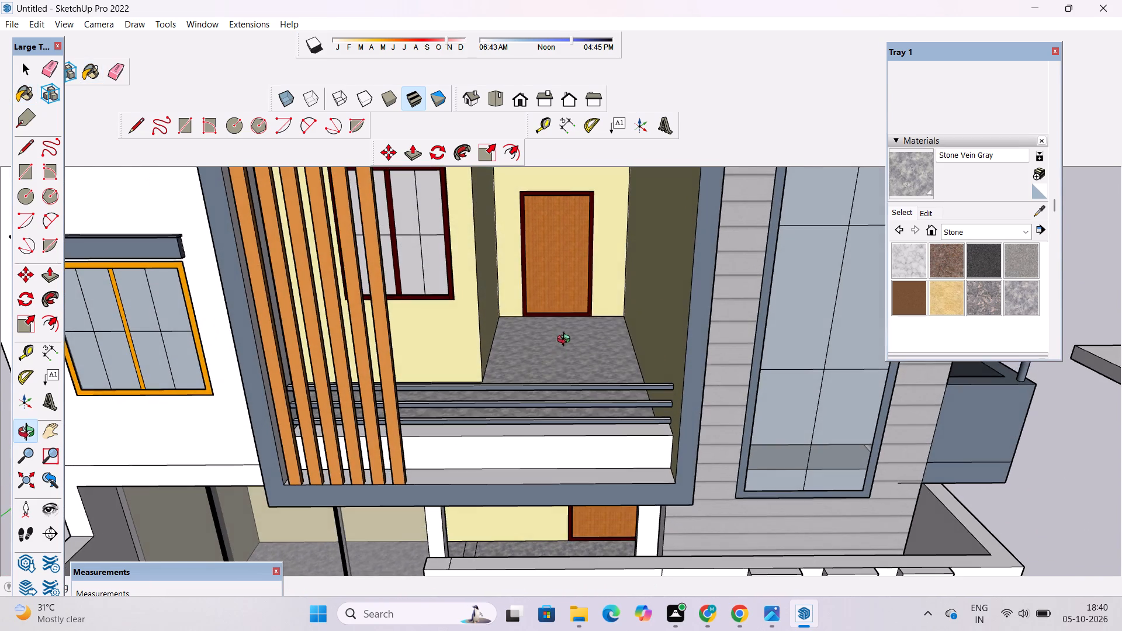
left_click_drag(521, 436, 549, 344)
scroll(553, 389, "up", 2)
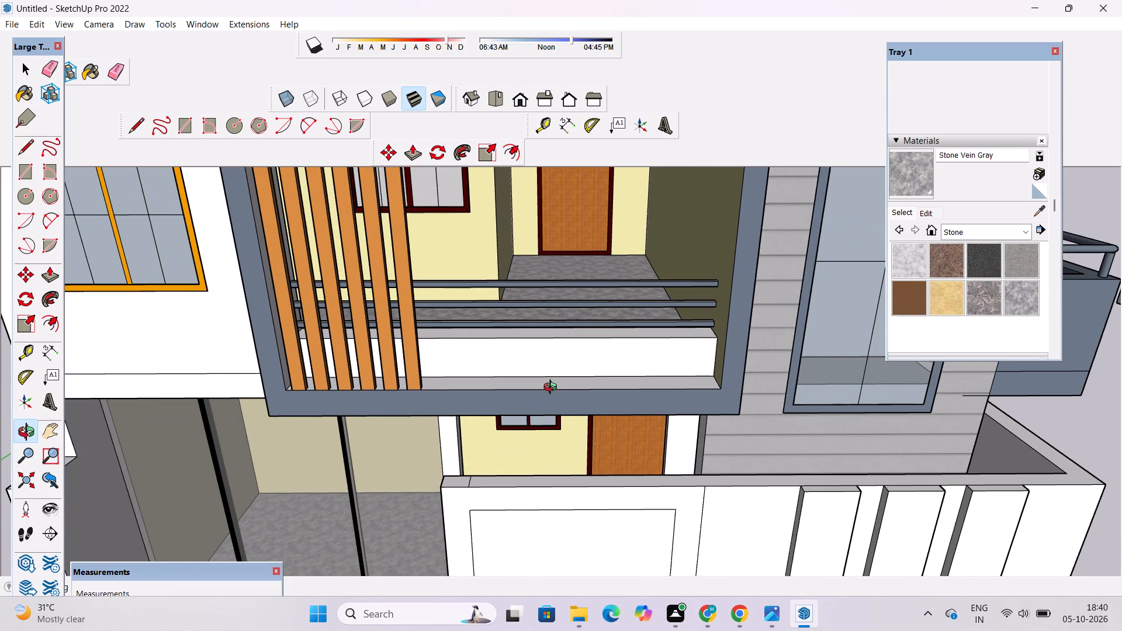
scroll(553, 389, "down", 2)
scroll(553, 389, "up", 2)
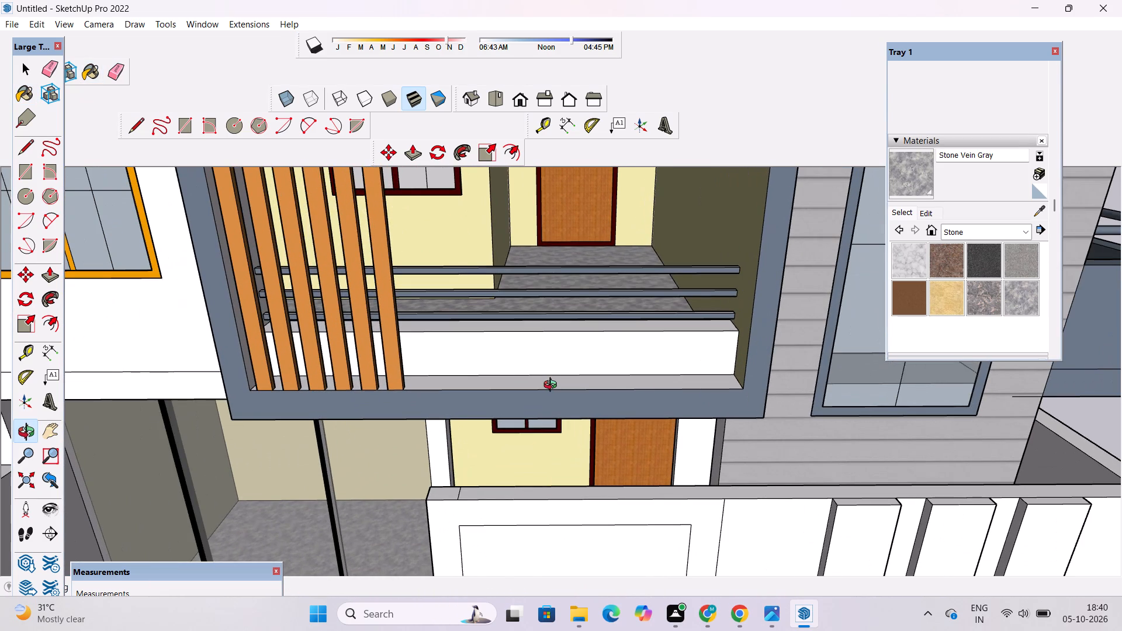
scroll(553, 386, "down", 1)
left_click_drag(552, 386, 545, 407)
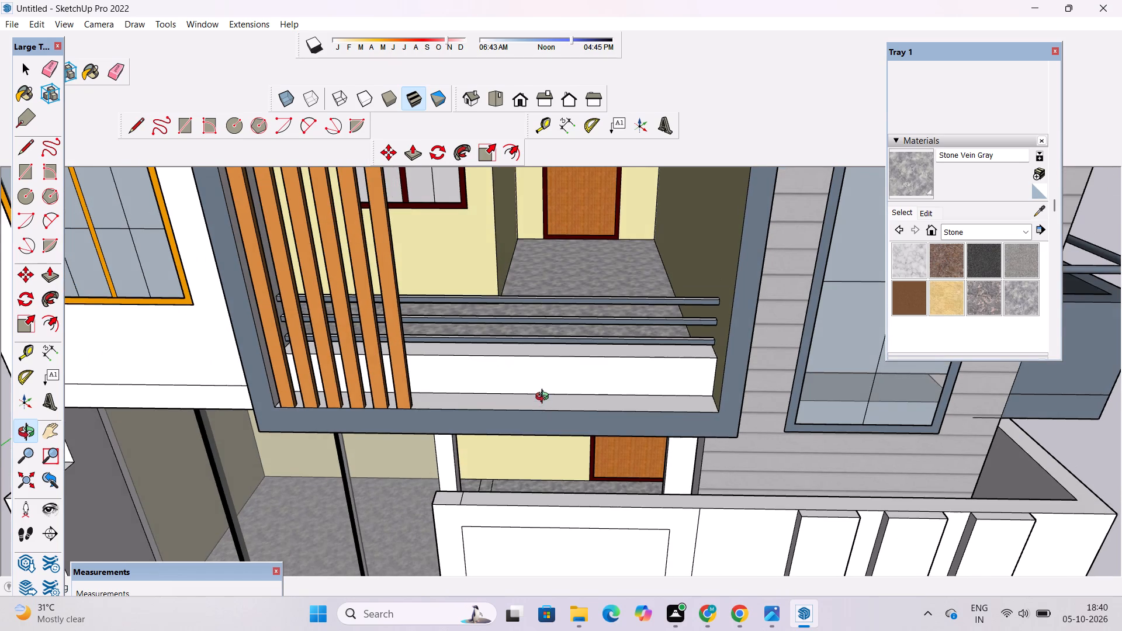
left_click_drag(545, 389, 550, 418, "shift")
scroll(545, 389, "up", 4)
left_click_drag(544, 390, 560, 359, "shift")
left_click_drag(682, 314, 628, 333, "shift")
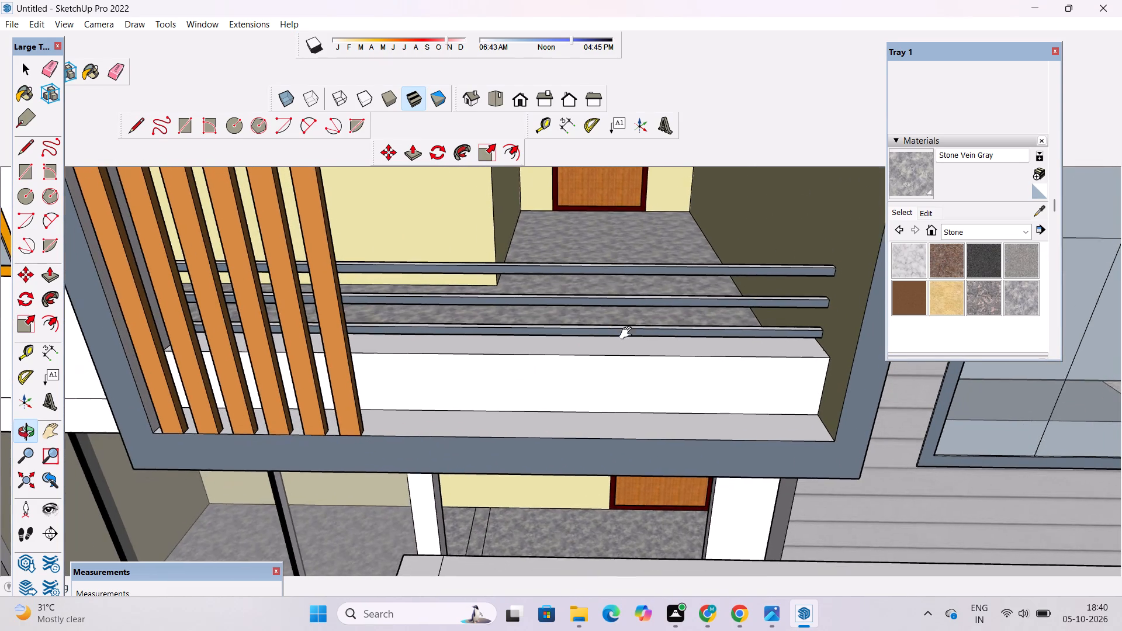
left_click_drag(628, 333, 577, 358, "shift")
left_click_drag(572, 386, 579, 376)
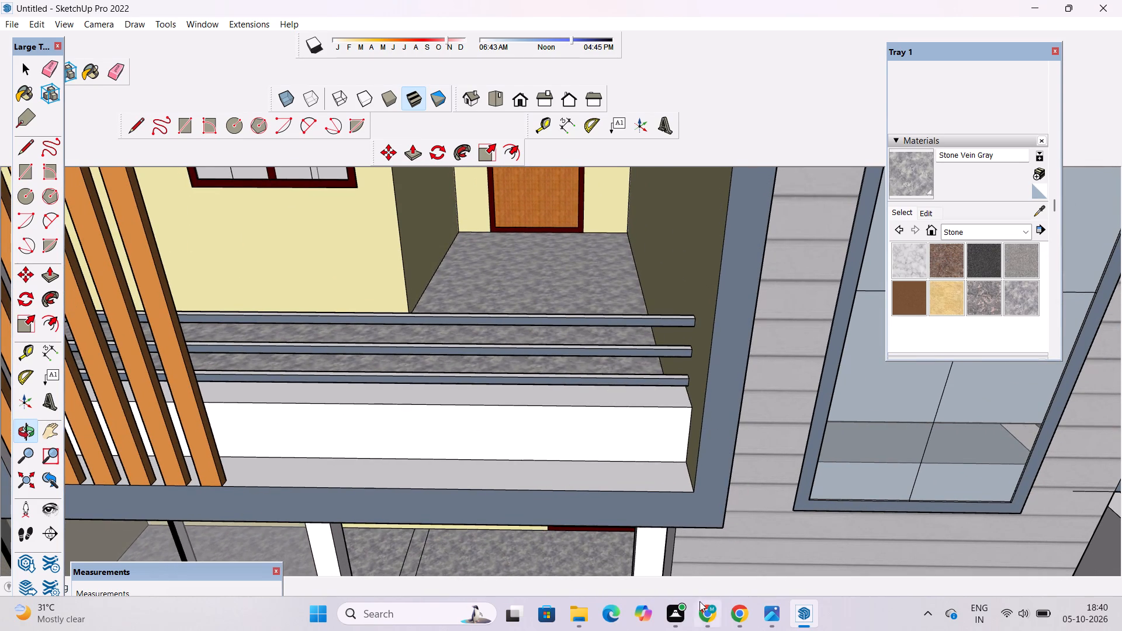
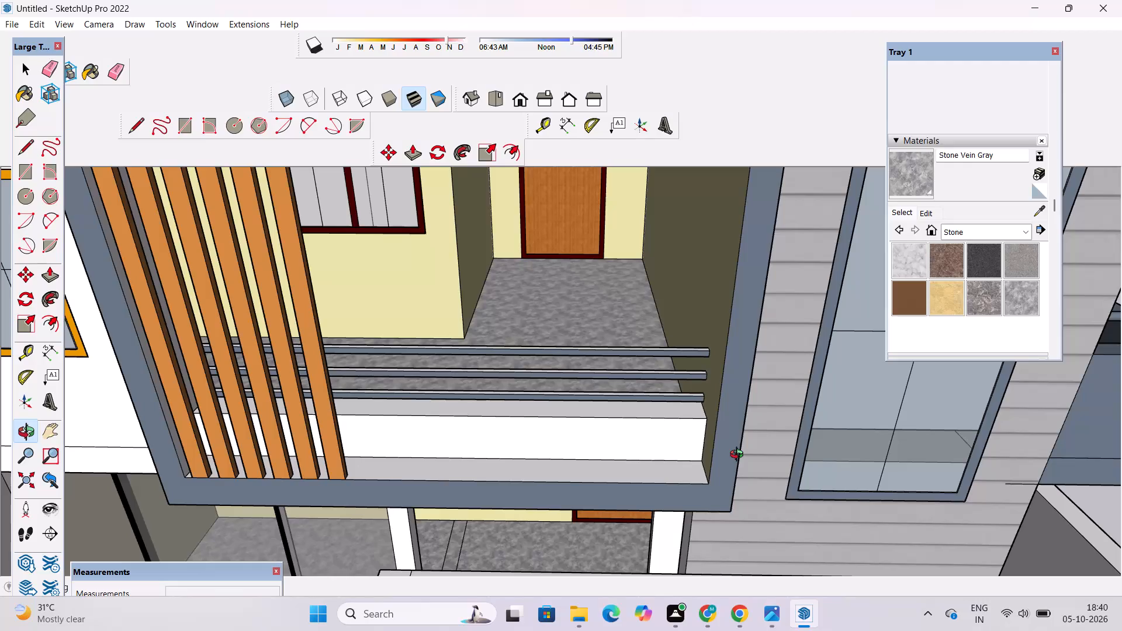
Paint the front and top faces of the upper balcony's white parapet with Carrera Marble from the Stone materials.
scroll(737, 460, "down", 4)
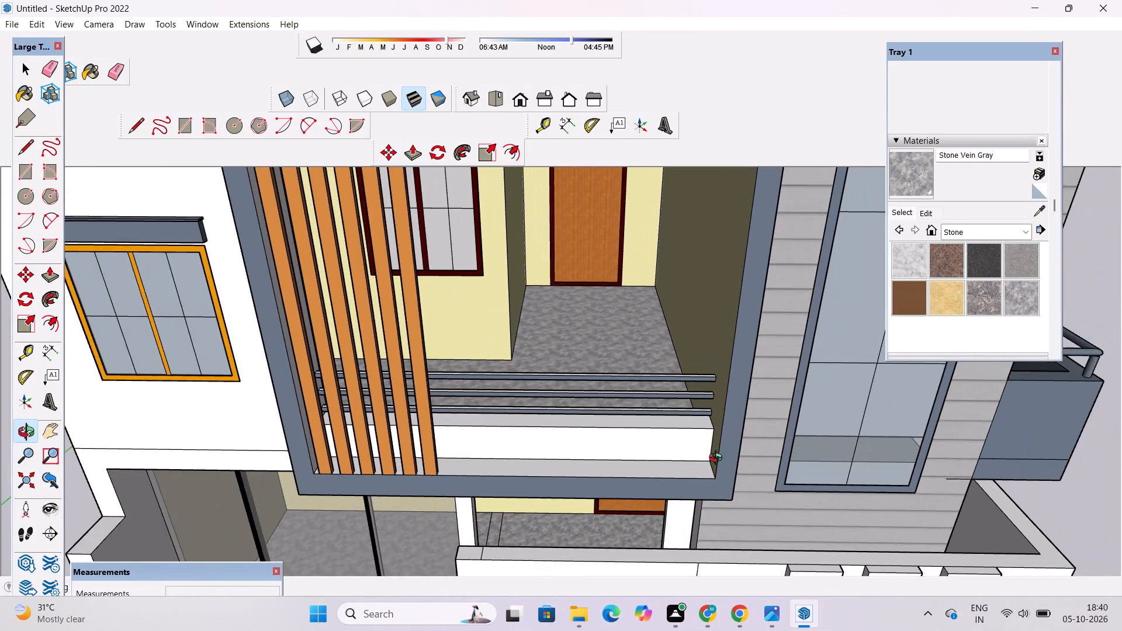
scroll(709, 455, "up", 3)
left_click_drag(656, 461, 669, 492, "shift")
scroll(667, 490, "up", 1)
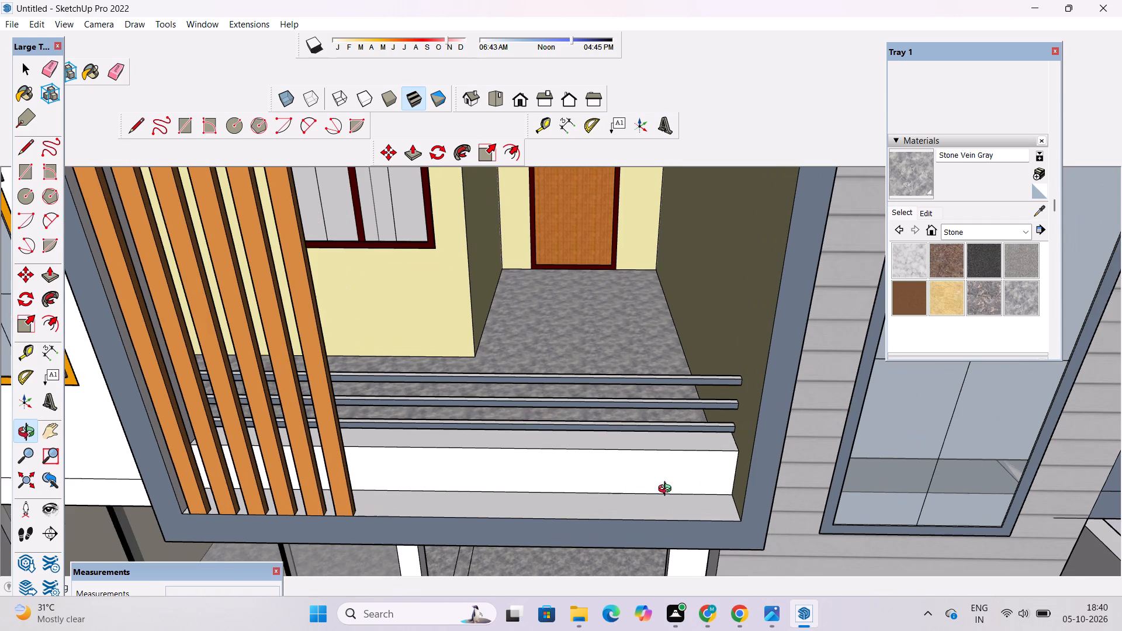
scroll(667, 490, "down", 4)
left_click_drag(666, 486, 701, 516)
scroll(694, 435, "up", 3)
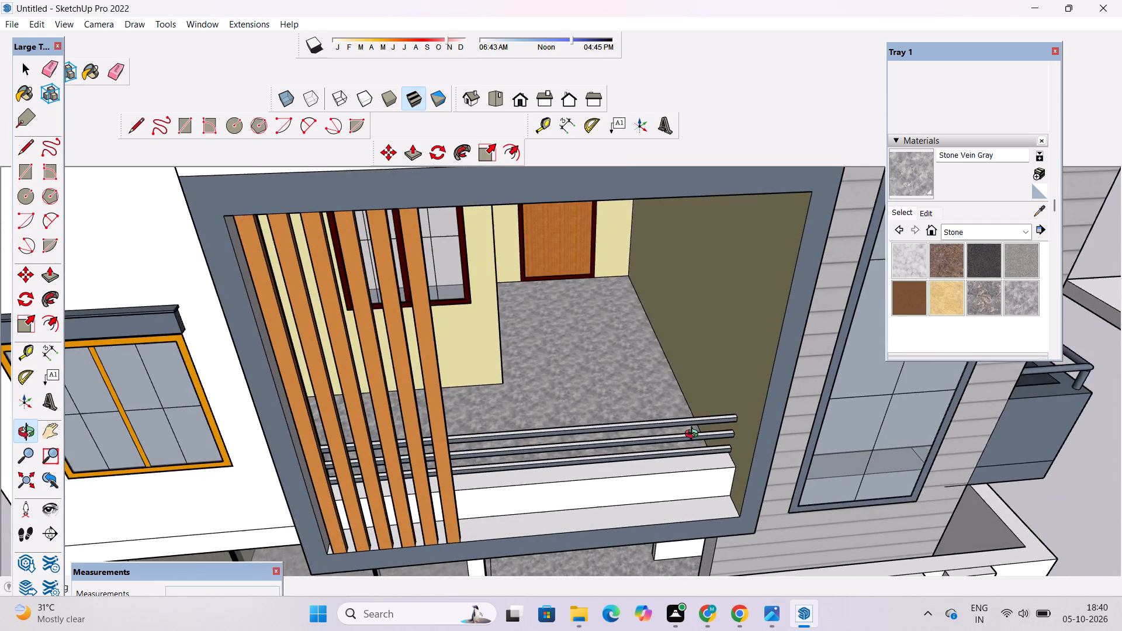
left_click_drag(697, 471, 656, 393)
scroll(632, 395, "down", 5)
left_click_drag(621, 486, 621, 438, "shift")
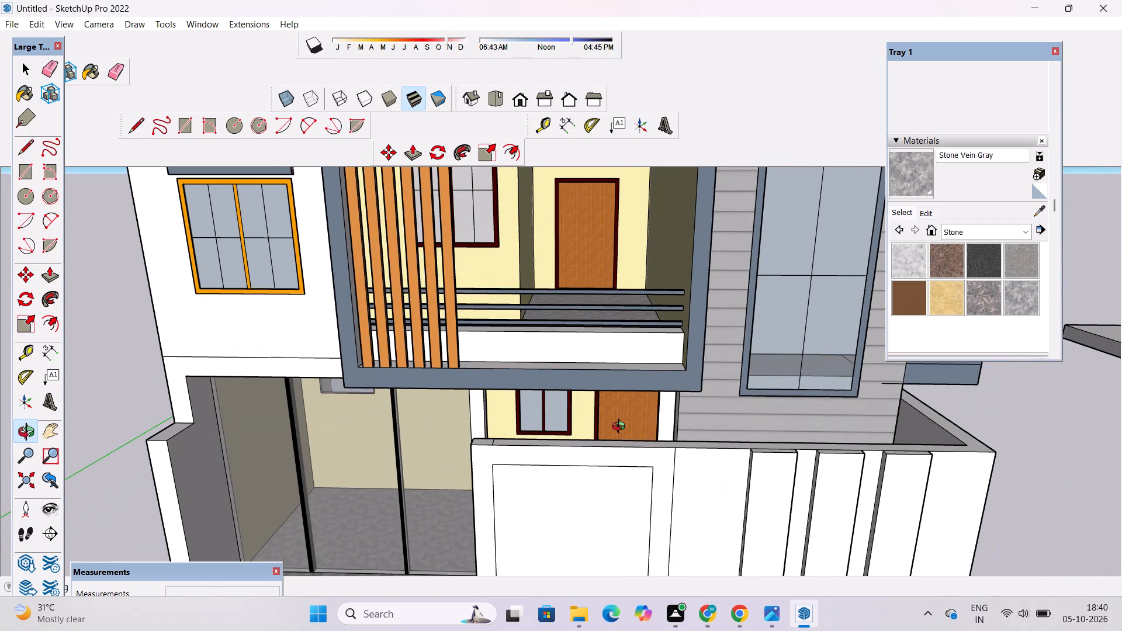
scroll(621, 428, "up", 1)
left_click_drag(621, 424, 600, 454, "shift")
scroll(594, 430, "up", 1)
left_click_drag(600, 418, 605, 422, "shift")
key("space")
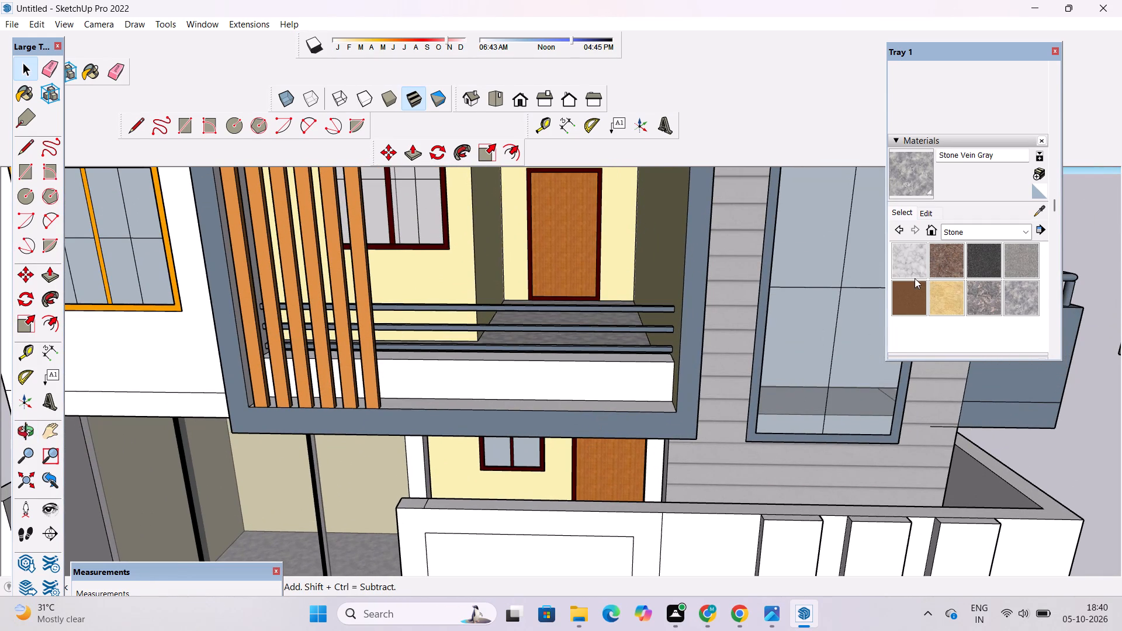
left_click_drag(912, 268, 907, 269)
scroll(640, 382, "up", 5)
left_click(904, 257)
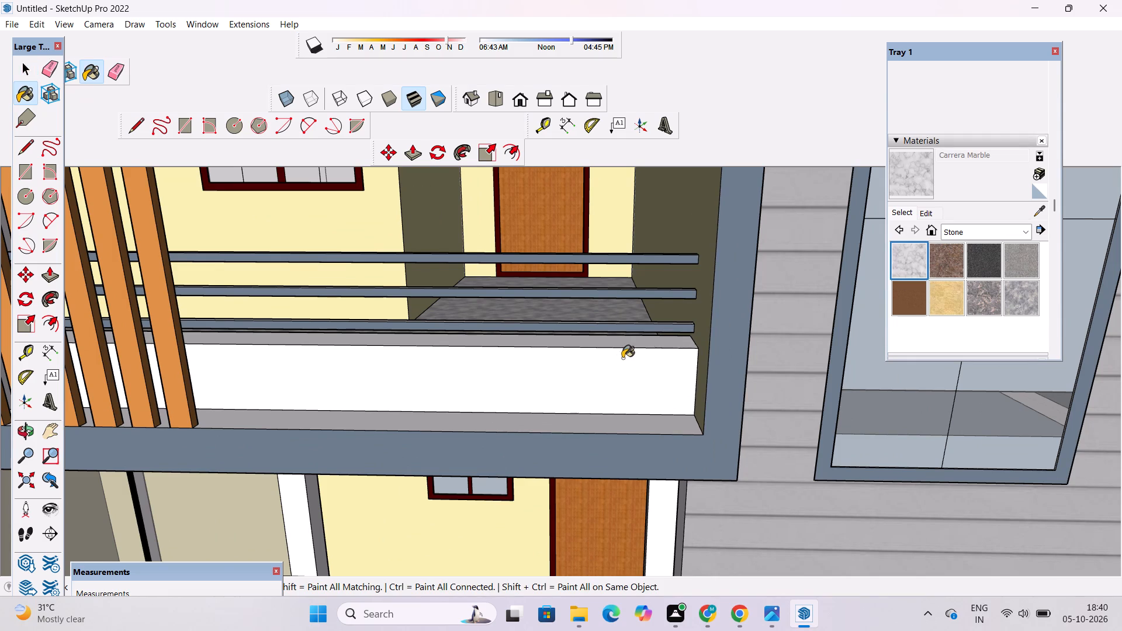
left_click(615, 366)
scroll(617, 335, "up", 6)
left_click(619, 350)
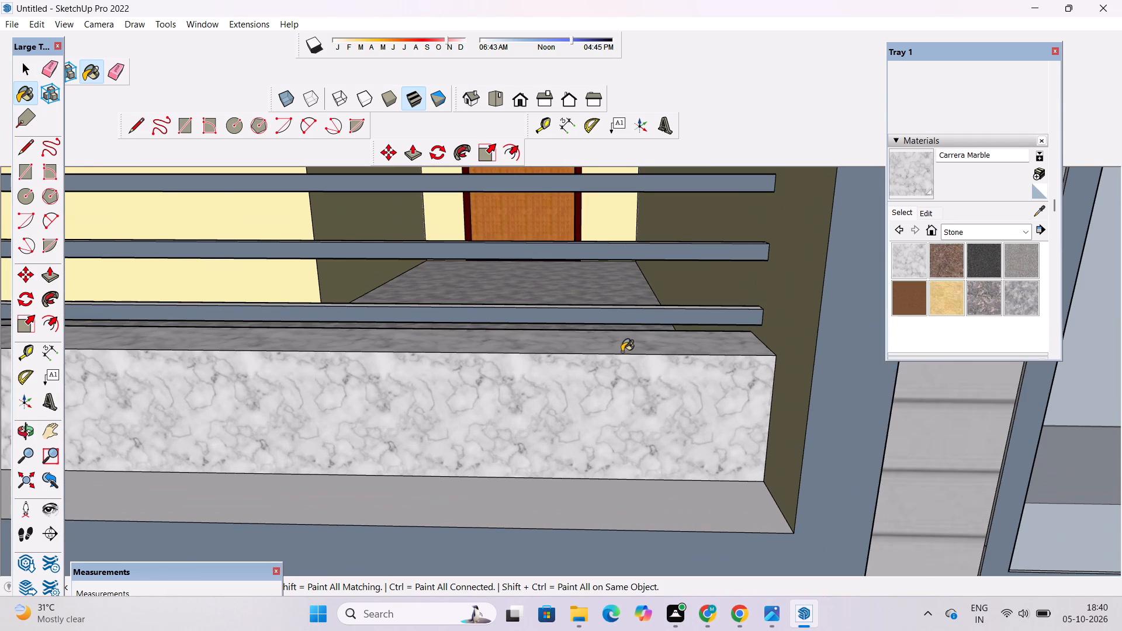
Paint the inner face of the upper balcony's parapet, facing the stone floor, with Carrera Marble.
key("o")
left_click_drag(617, 326, 677, 436)
left_click(681, 455)
scroll(569, 223, "up", 9)
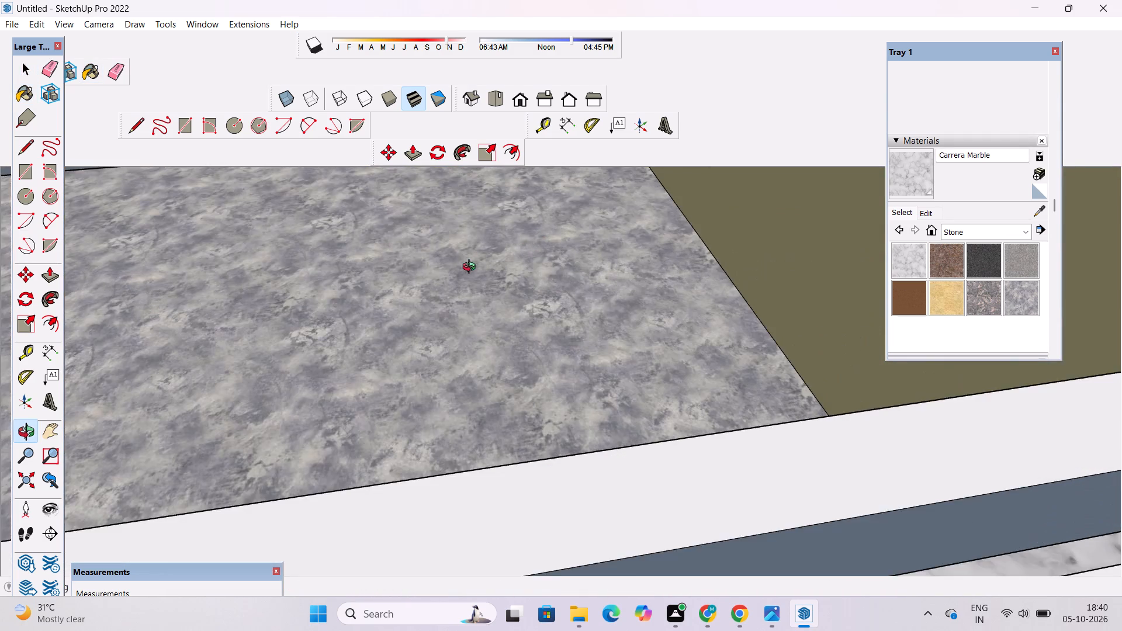
left_click_drag(493, 275, 650, 286)
scroll(661, 278, "down", 6)
left_click_drag(685, 332, 749, 351)
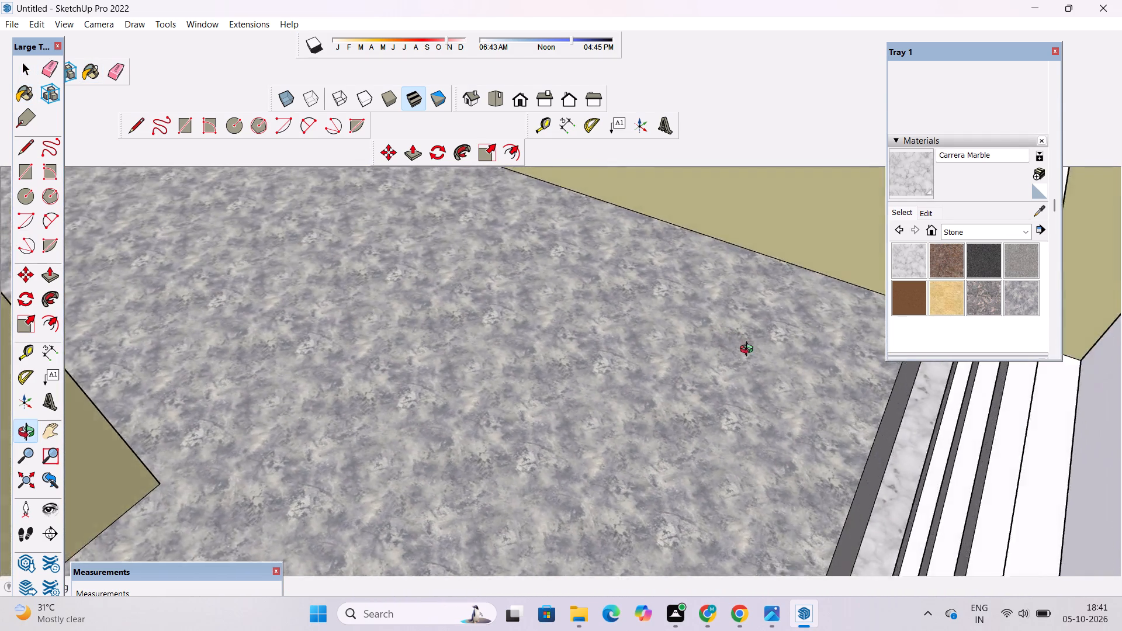
left_click_drag(749, 351, 792, 352)
left_click(900, 171)
left_click(936, 445)
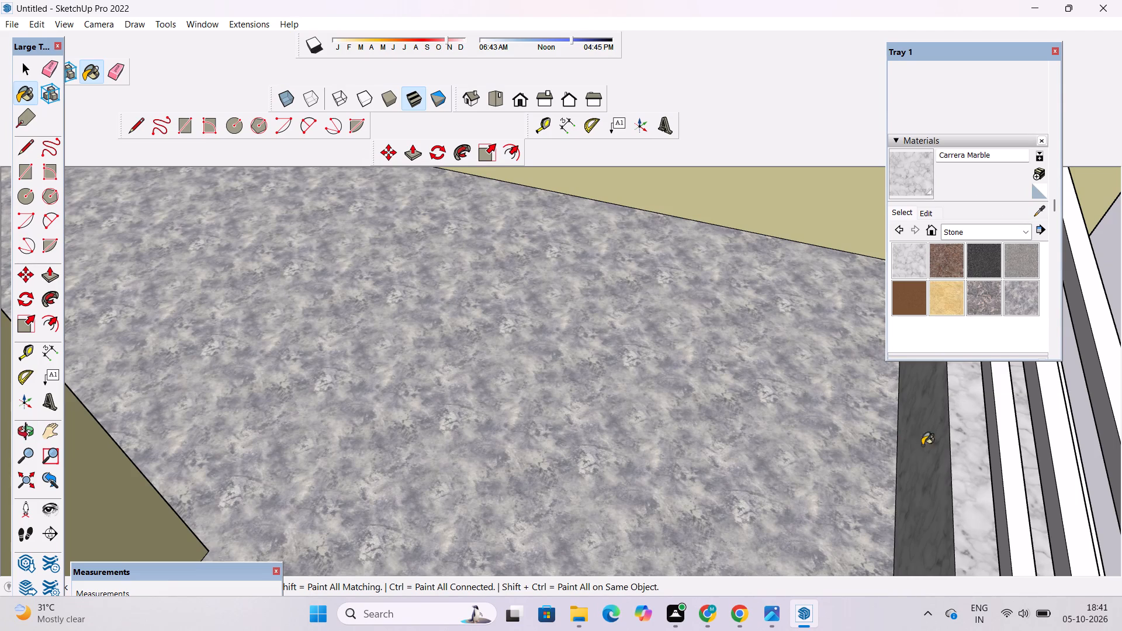
Paint the unpainted faces of the upper balcony's railing bars and front ledge with 0111_SlateGray from Colors-Named.
key("o")
scroll(733, 412, "down", 4)
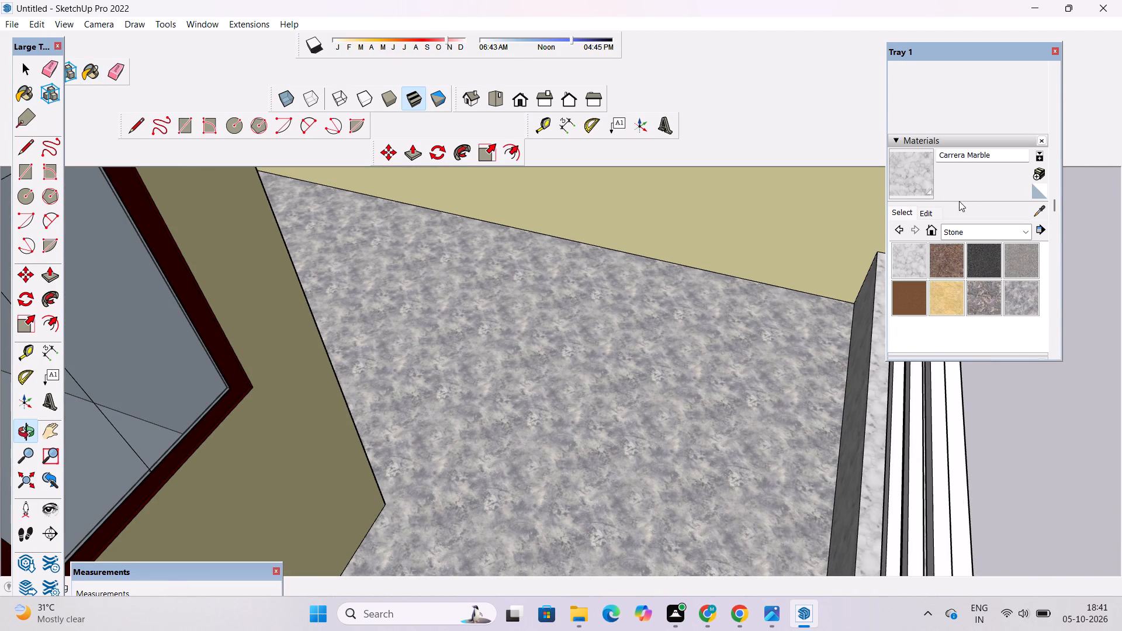
left_click(957, 231)
left_click(991, 297)
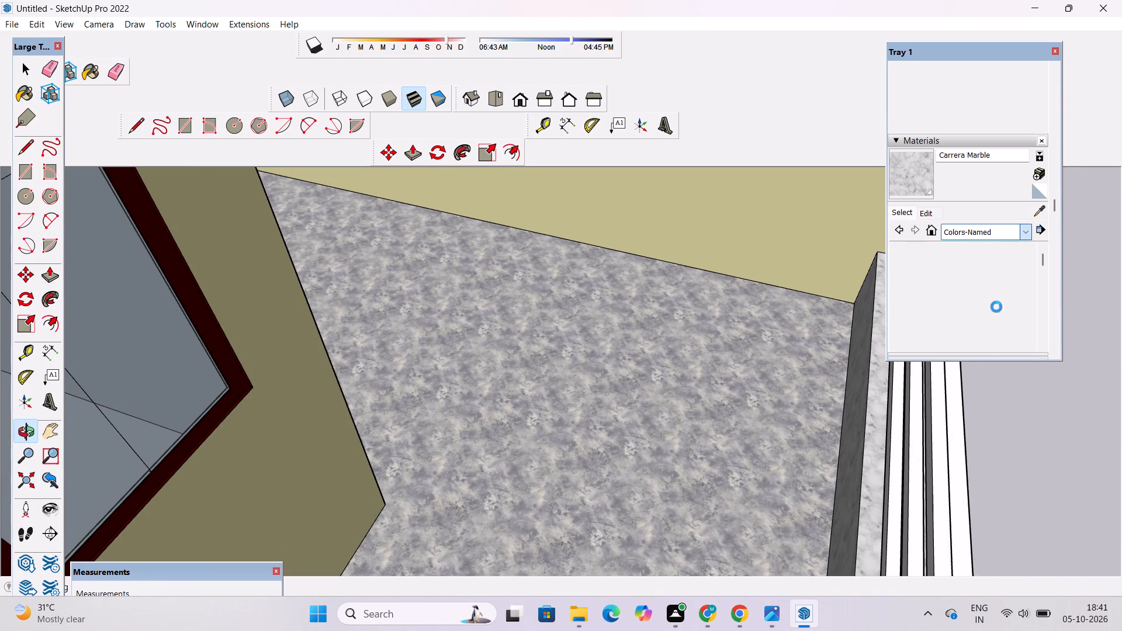
scroll(998, 307, "down", 8)
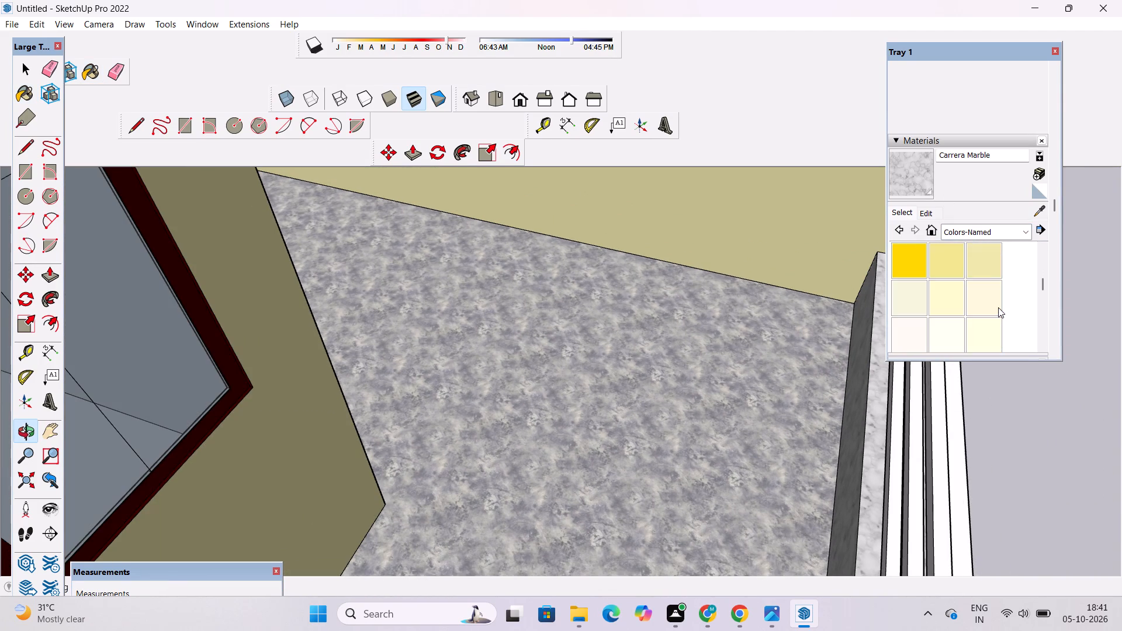
scroll(998, 307, "down", 9)
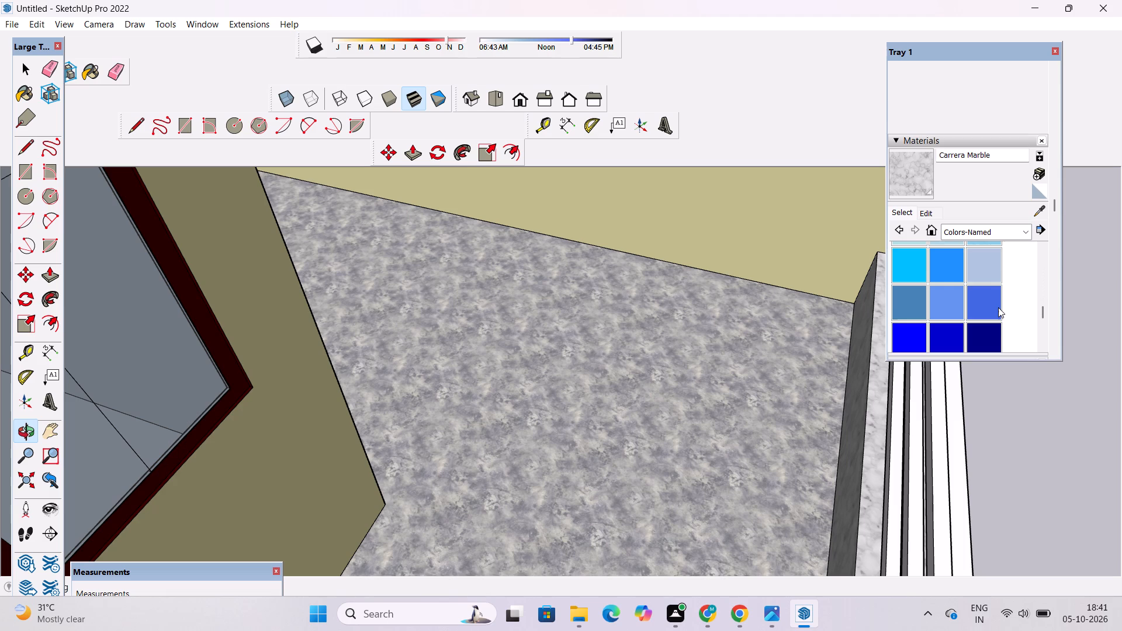
scroll(998, 307, "down", 2)
left_click(986, 281)
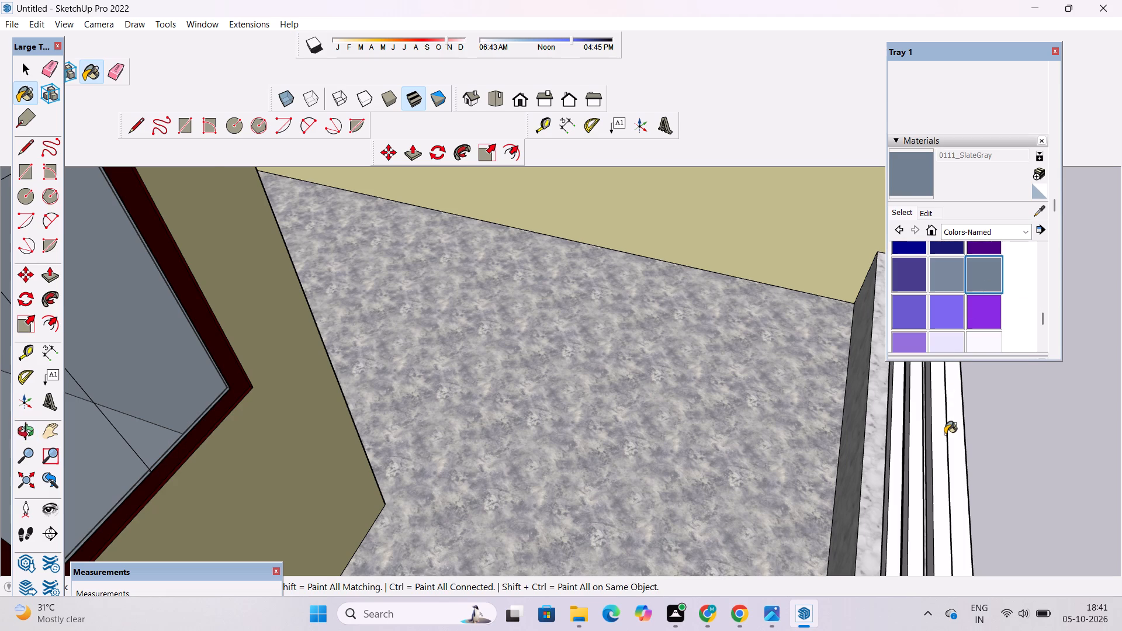
scroll(945, 434, "up", 2)
left_click(958, 404)
scroll(927, 429, "up", 4)
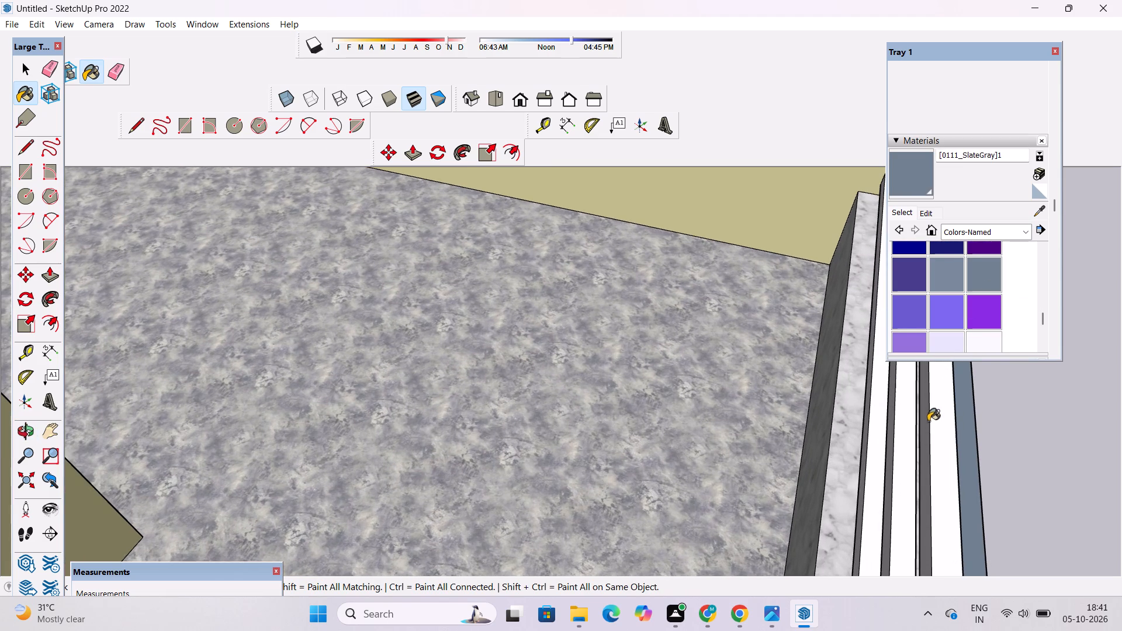
left_click(939, 408)
left_click(903, 427)
left_click(880, 435)
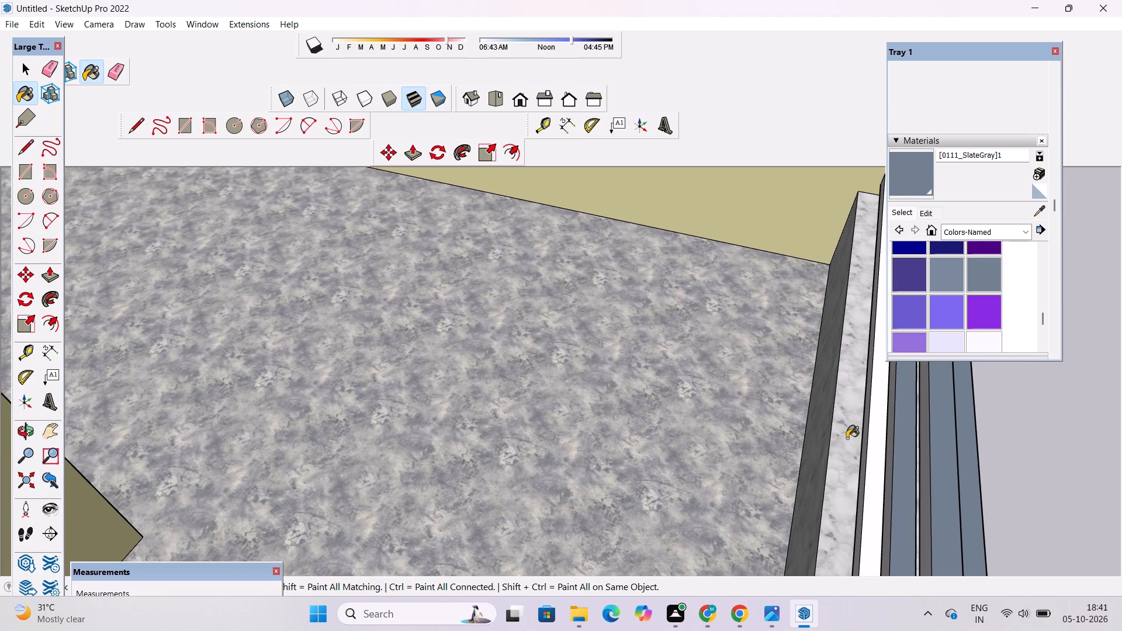
scroll(861, 416, "up", 4)
left_click(870, 399)
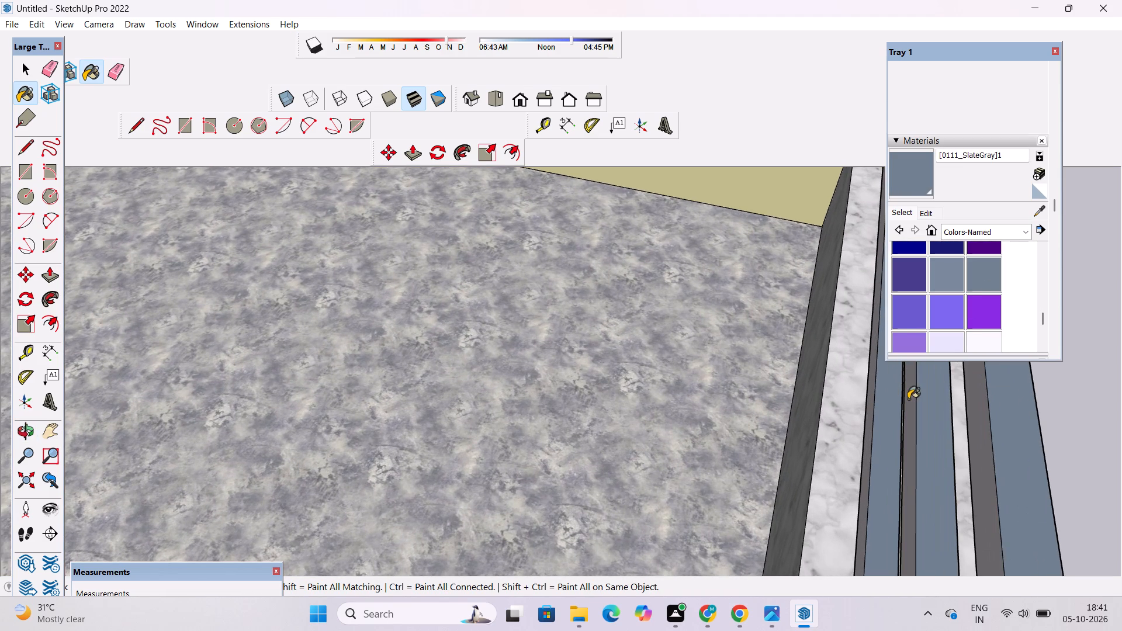
left_click(909, 399)
left_click(985, 403)
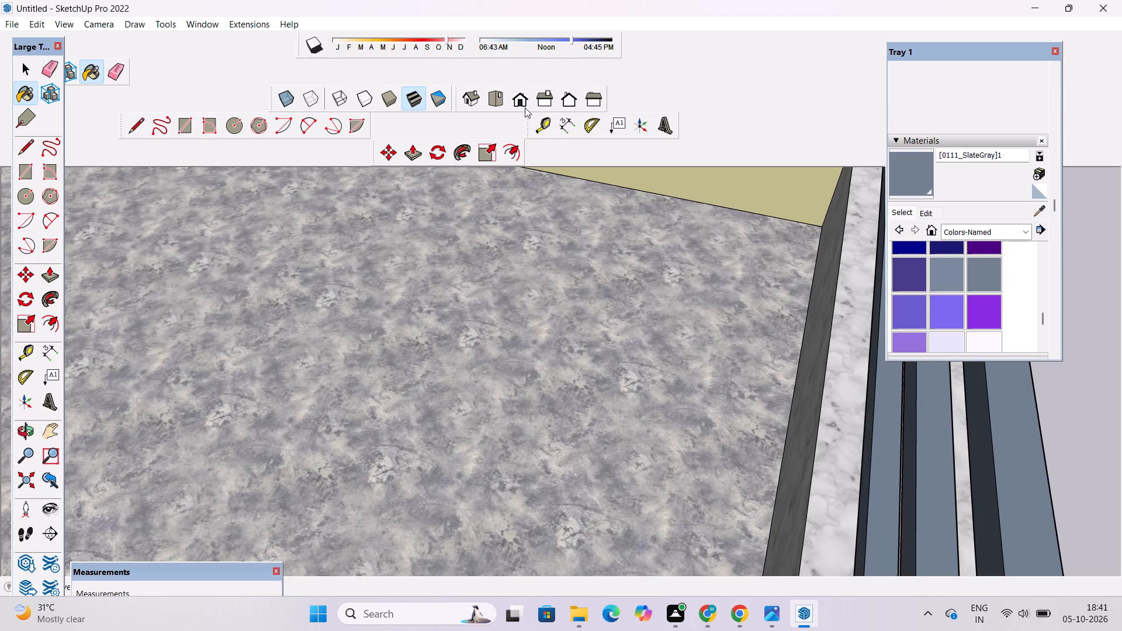
Examine the house from the front, side and below for façade, balcony and boundary wall faces still needing a material.
left_click(523, 106)
scroll(591, 369, "down", 15)
scroll(594, 416, "up", 1)
scroll(594, 419, "down", 7)
key("o")
scroll(582, 318, "down", 5)
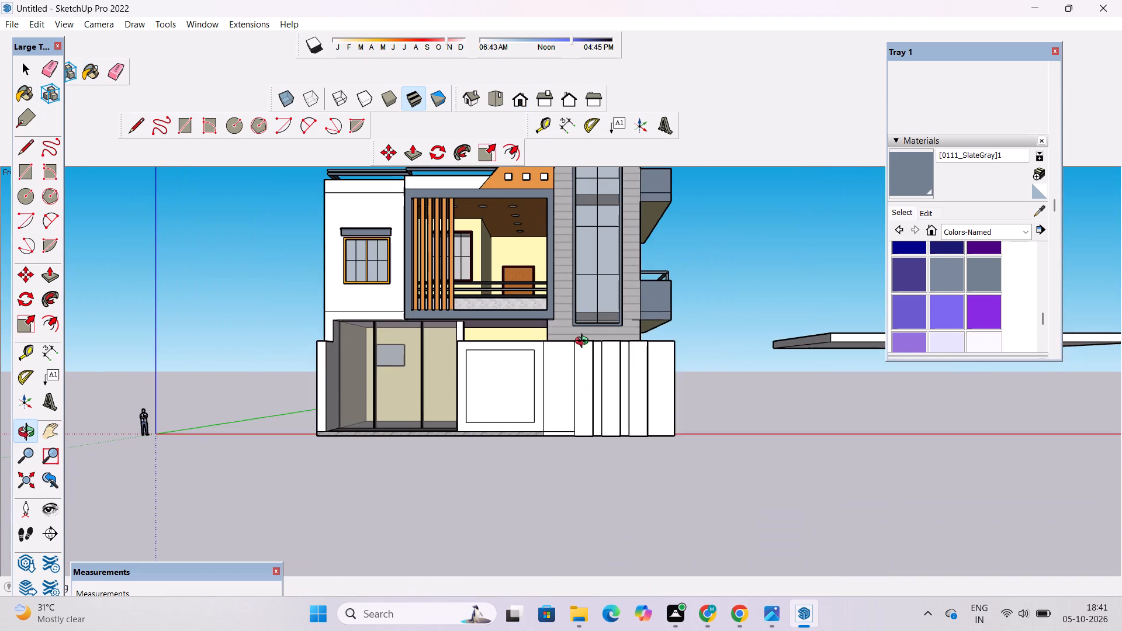
left_click_drag(587, 340, 607, 429, "shift")
scroll(572, 355, "up", 4)
left_click_drag(569, 388, 692, 457)
scroll(619, 431, "up", 2)
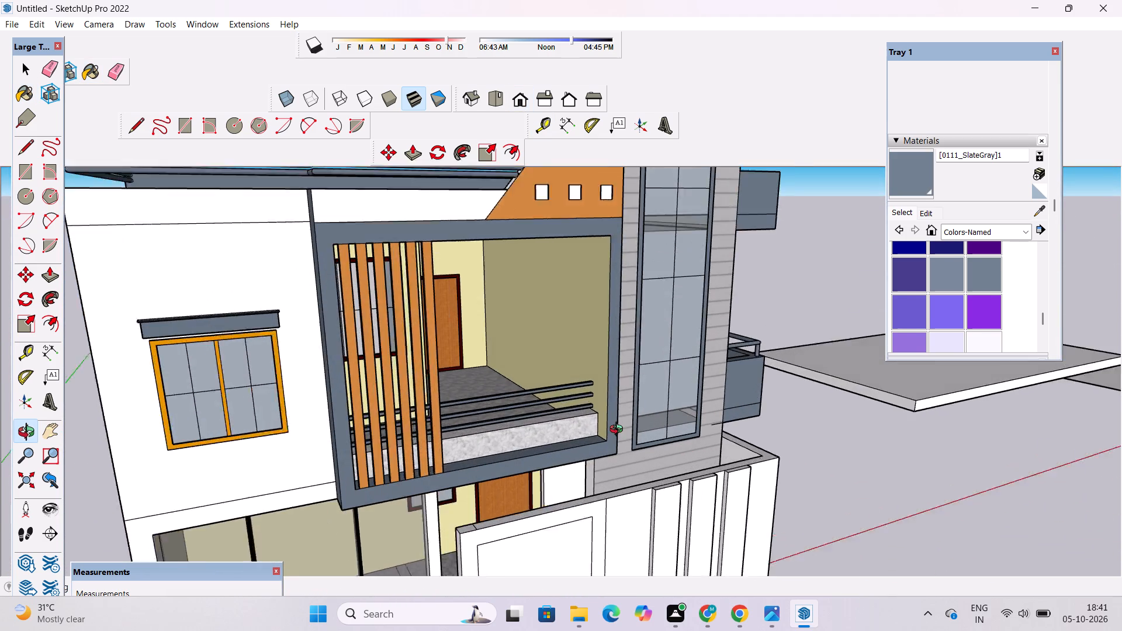
scroll(619, 431, "up", 2)
left_click_drag(625, 422, 430, 432)
left_click_drag(408, 428, 572, 464)
left_click_drag(572, 464, 518, 292)
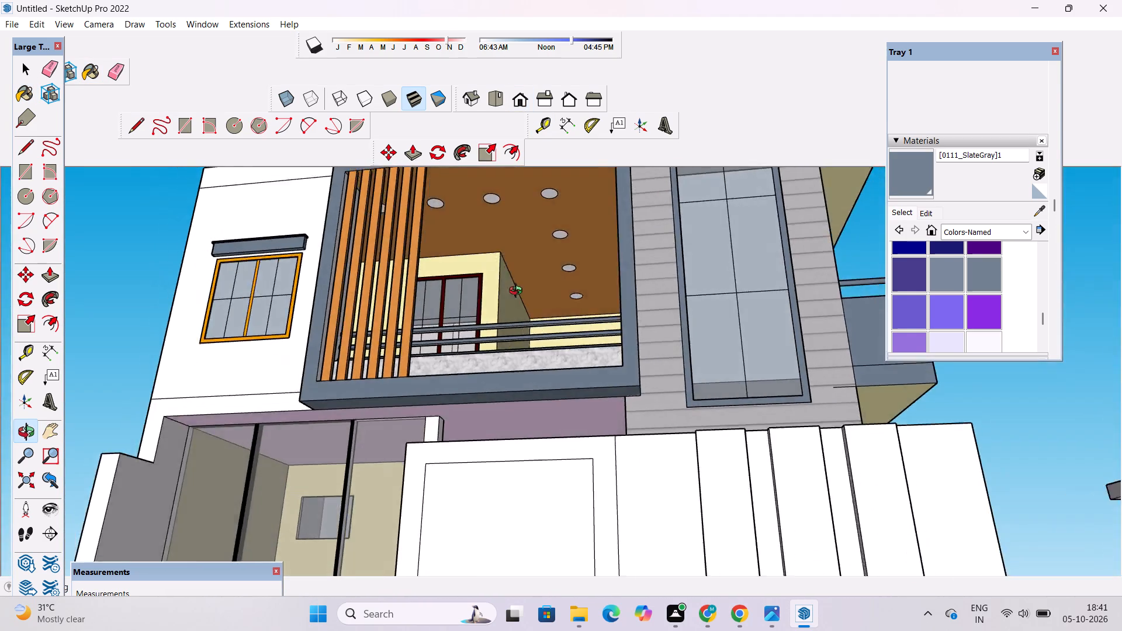
left_click_drag(518, 292, 510, 407)
scroll(515, 411, "down", 6)
left_click_drag(785, 421, 587, 405)
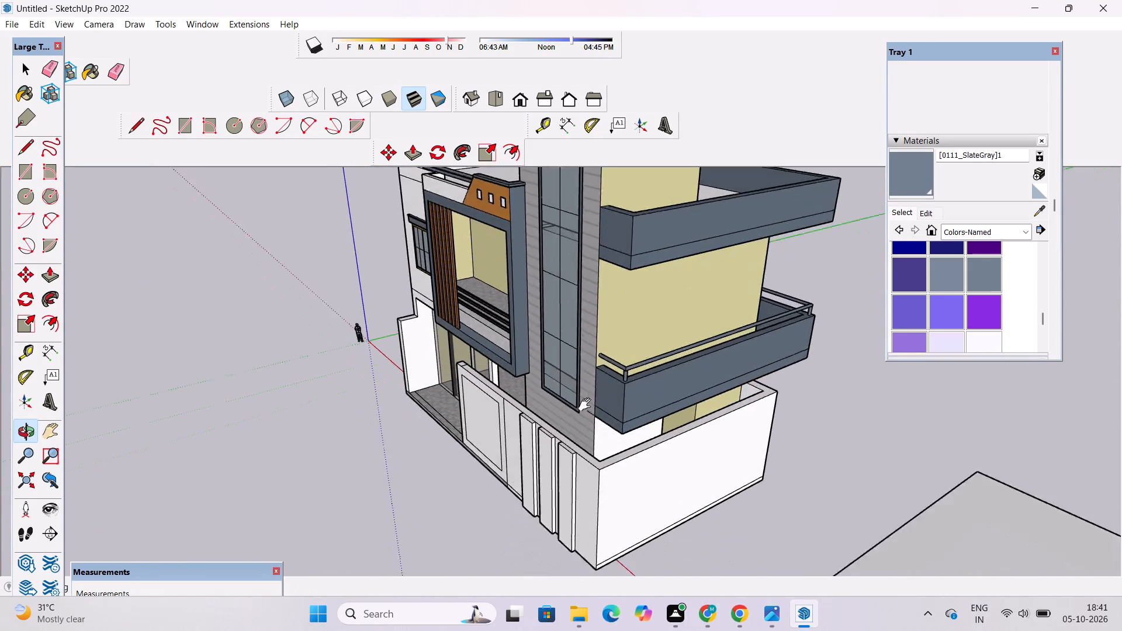
left_click_drag(587, 405, 577, 370)
left_click_drag(562, 409, 589, 299)
scroll(529, 369, "up", 5)
left_click_drag(359, 341, 534, 273)
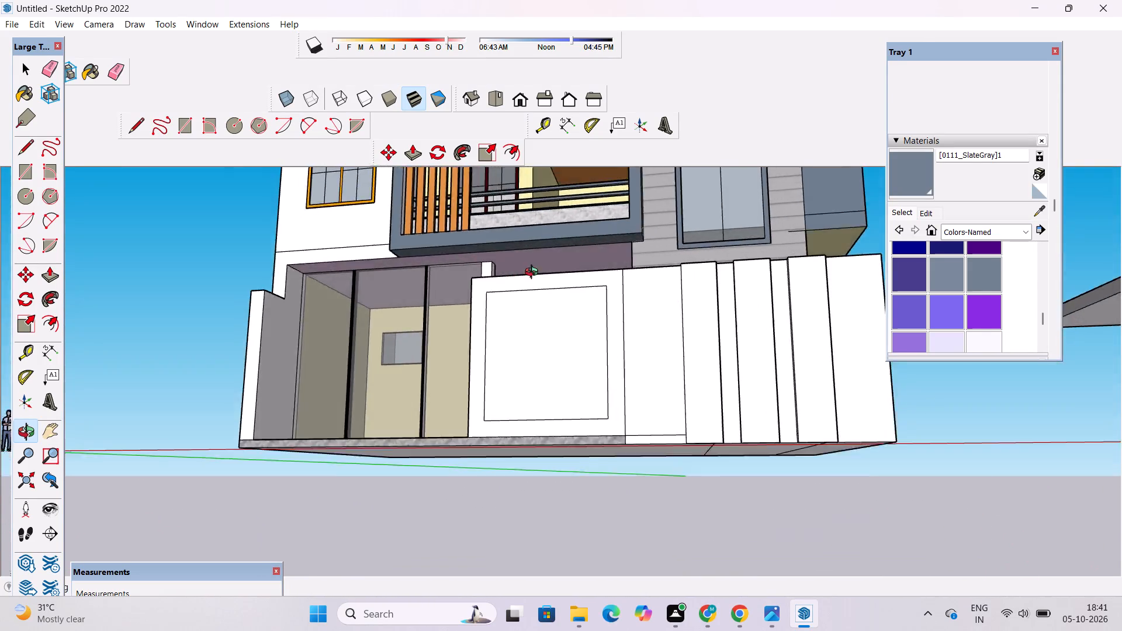
left_click_drag(534, 273, 799, 400)
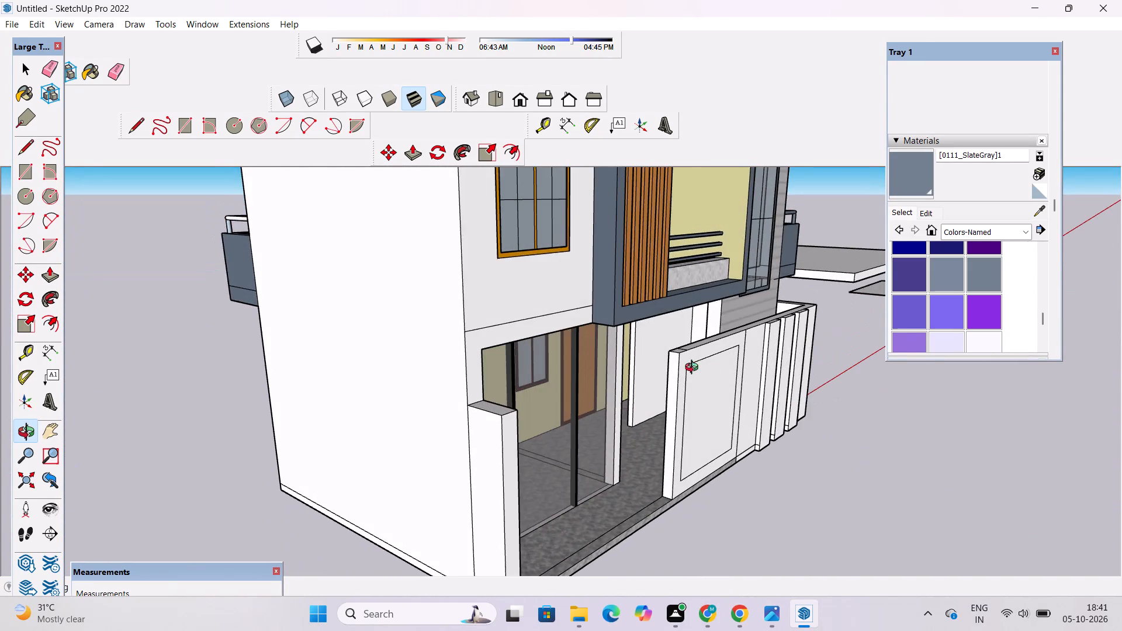
Examine the underside of the balcony frame, the porch entrance and the white boundary wall up close.
scroll(691, 368, "up", 3)
left_click_drag(688, 361, 664, 414, "shift")
scroll(628, 394, "up", 2)
left_click_drag(628, 391, 622, 418, "shift")
scroll(619, 417, "up", 3)
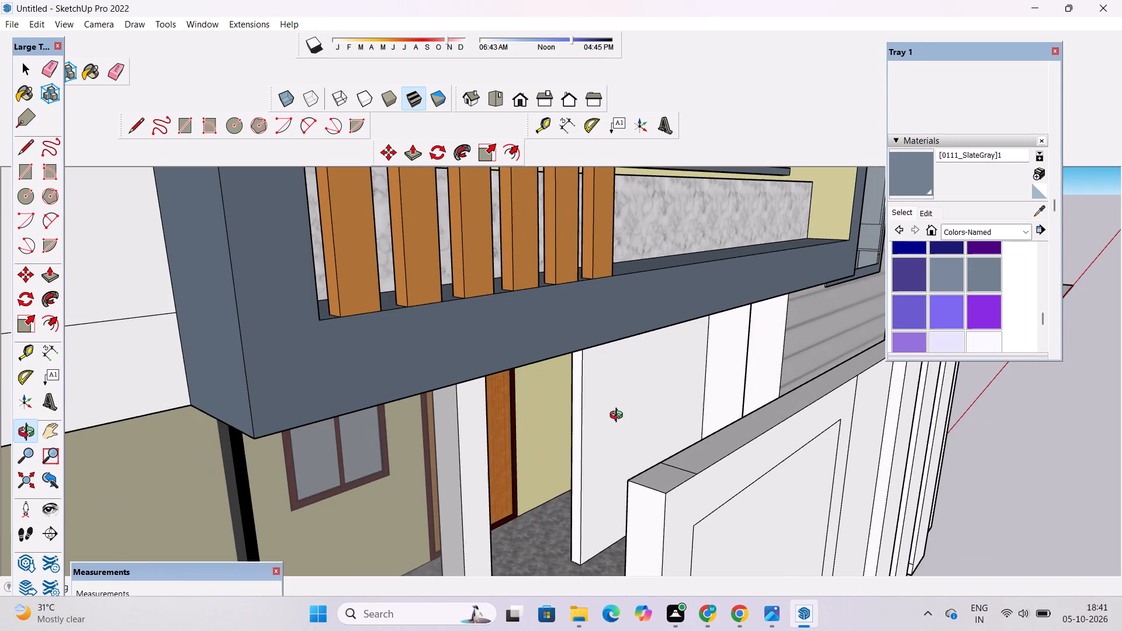
left_click_drag(618, 409, 621, 328)
scroll(624, 320, "down", 5)
left_click_drag(624, 319, 618, 321)
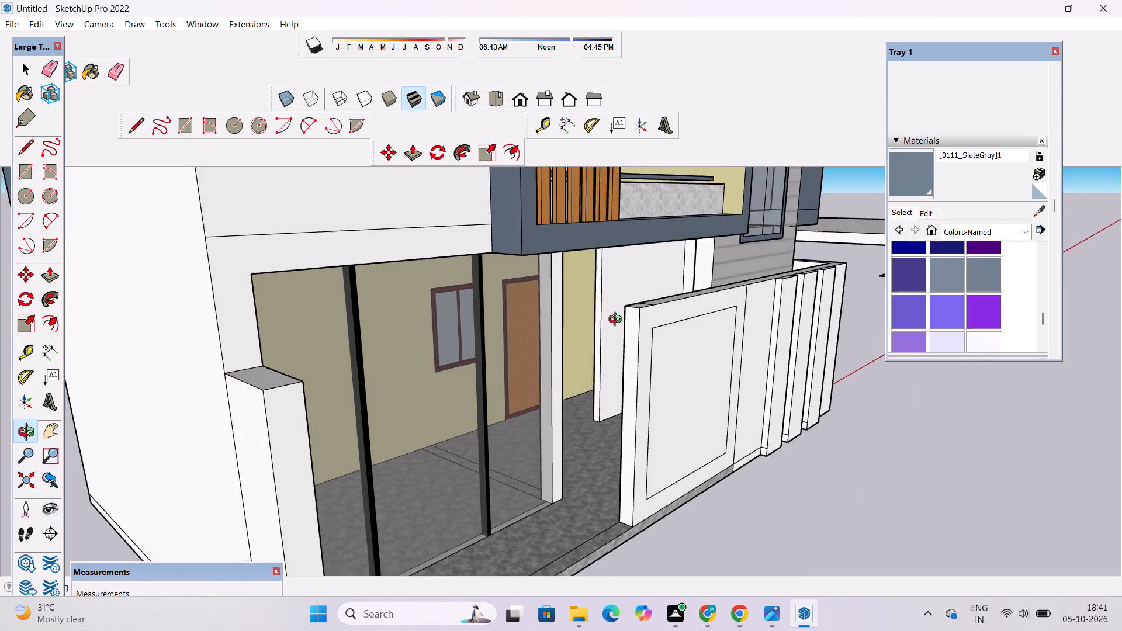
Paint the front face of the white porch pillar beside the glass panels with 0058_Olive from Colors-Named.
left_click_drag(618, 321, 435, 357)
left_click(435, 357, "shift")
left_click_drag(439, 355, 441, 319)
scroll(963, 296, "up", 1)
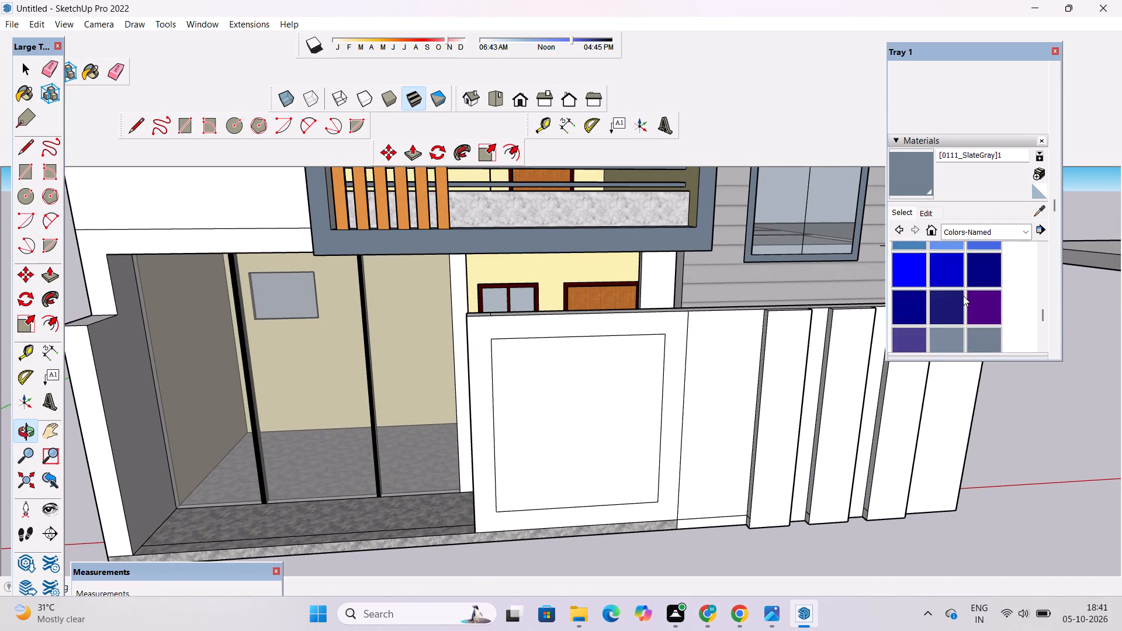
scroll(963, 296, "up", 9)
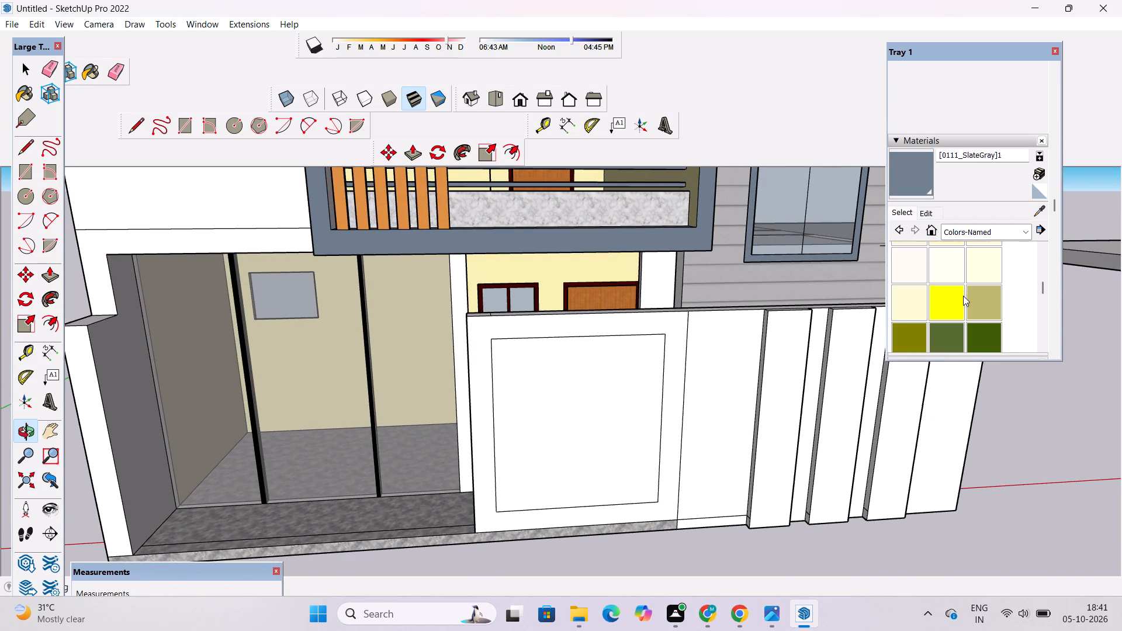
left_click(910, 336)
scroll(623, 345, "down", 3)
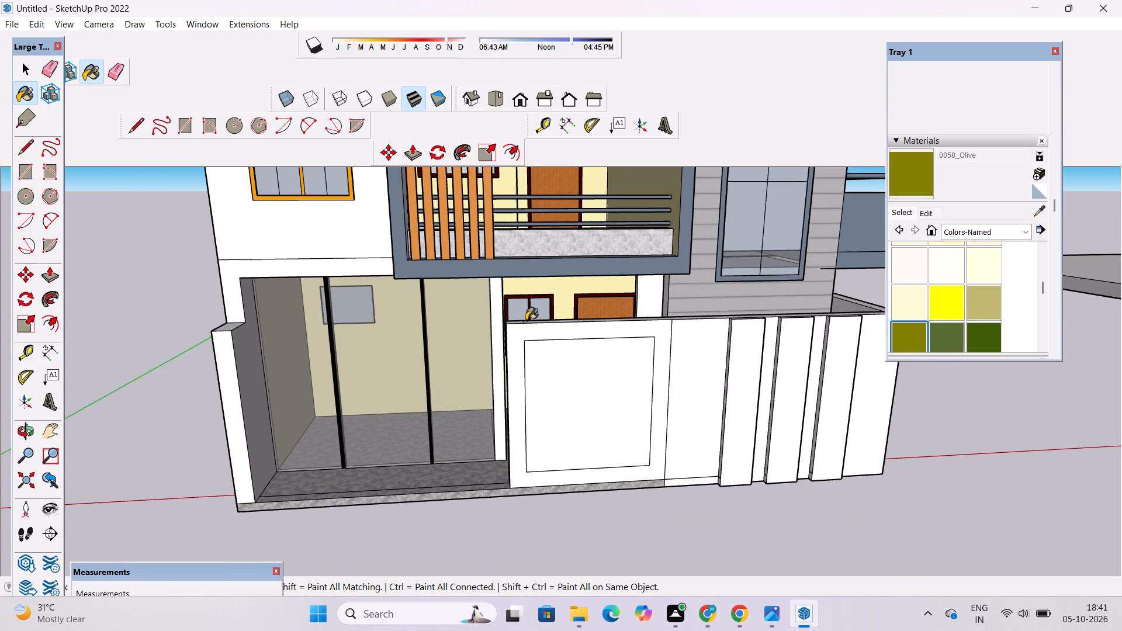
scroll(520, 323, "down", 2)
scroll(491, 328, "up", 8)
left_click(502, 309)
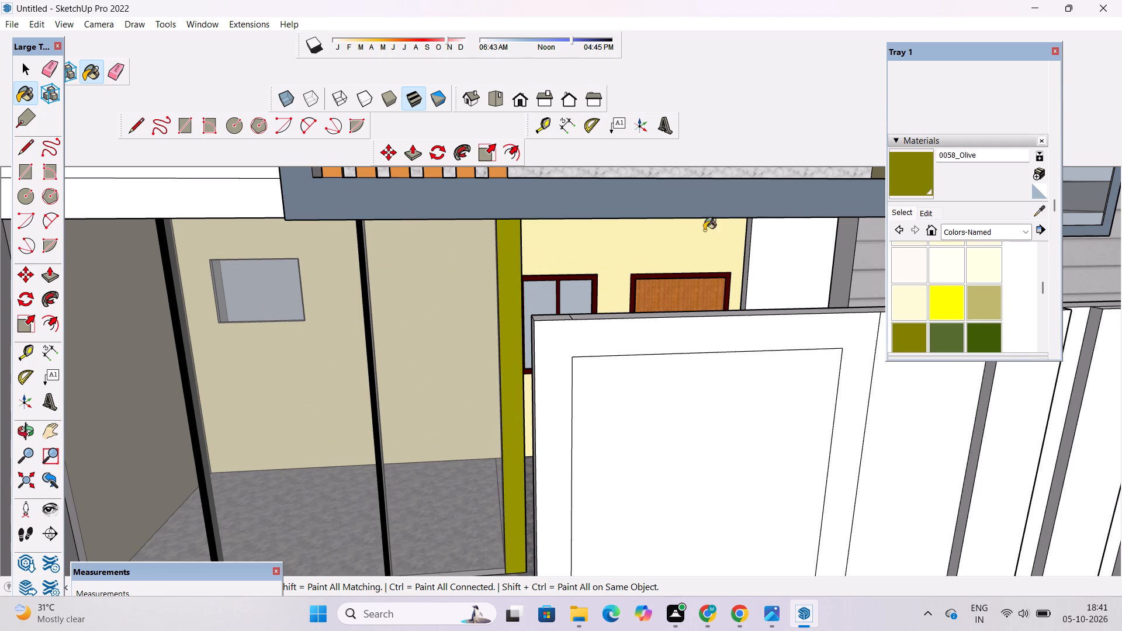
Edit the 0058_Olive material on the porch pillar, darkening its colour to a near-black olive.
left_click(926, 220)
left_click(927, 213)
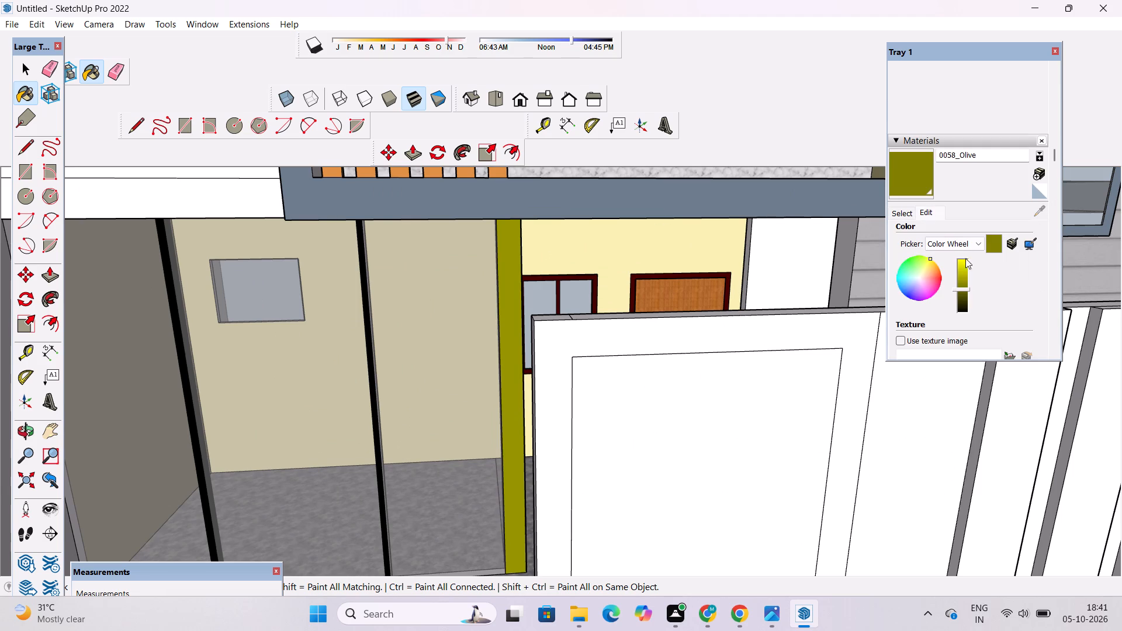
left_click(964, 293)
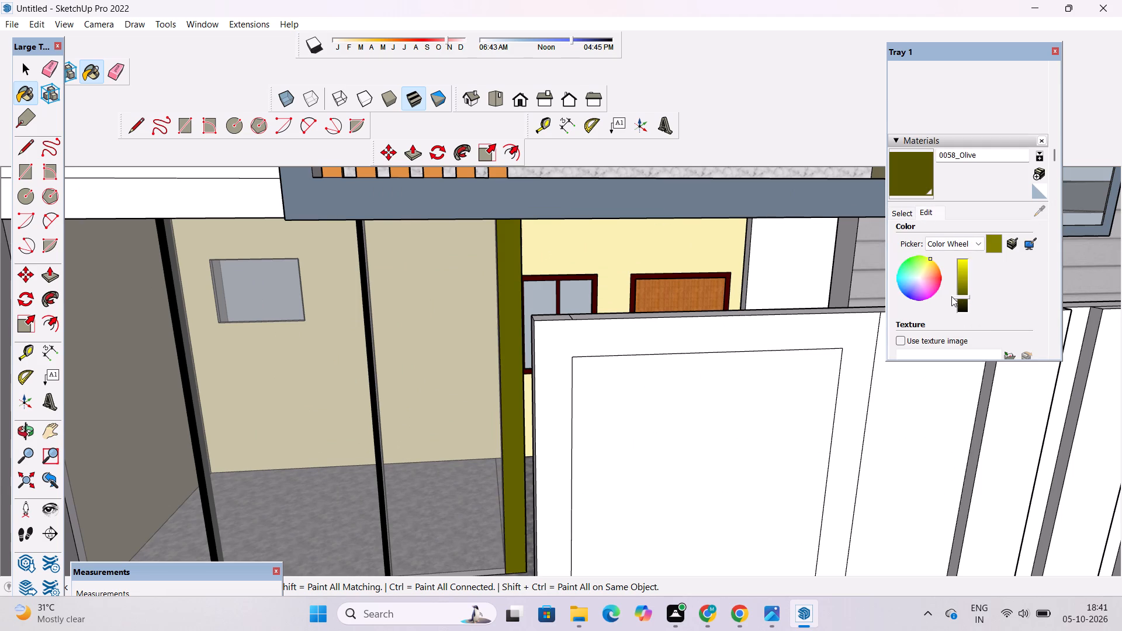
scroll(341, 293, "down", 4)
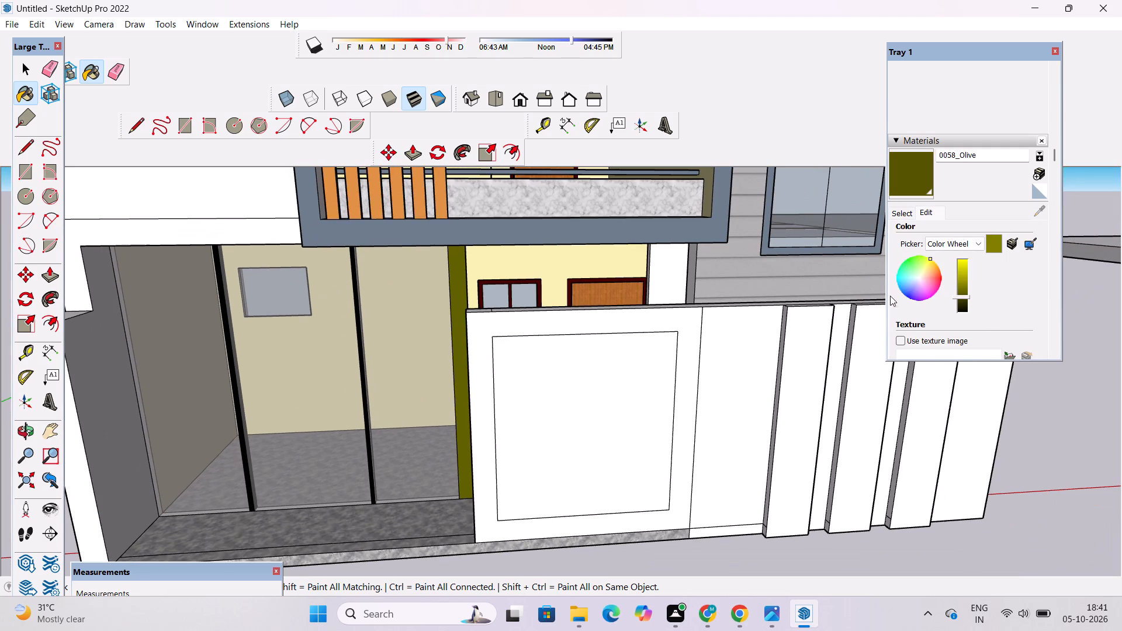
scroll(951, 300, "up", 3)
left_click(961, 301)
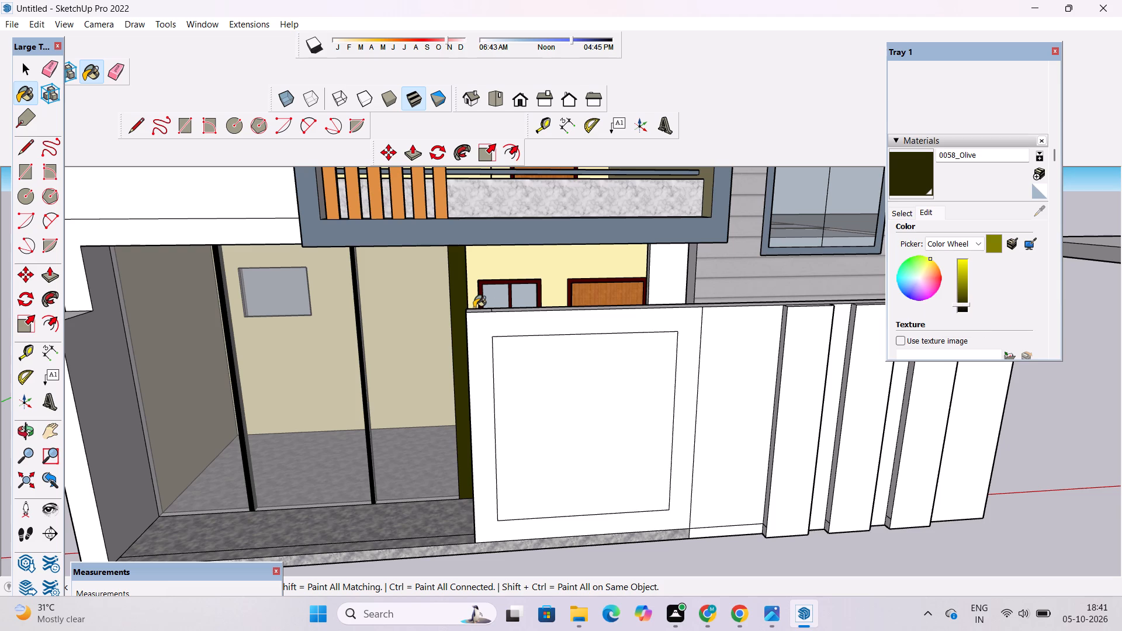
Paint the pale side face of the porch pillar beside the olive front face with 0058_Olive.
key("o")
left_click(26, 427)
left_click_drag(642, 296, 473, 319)
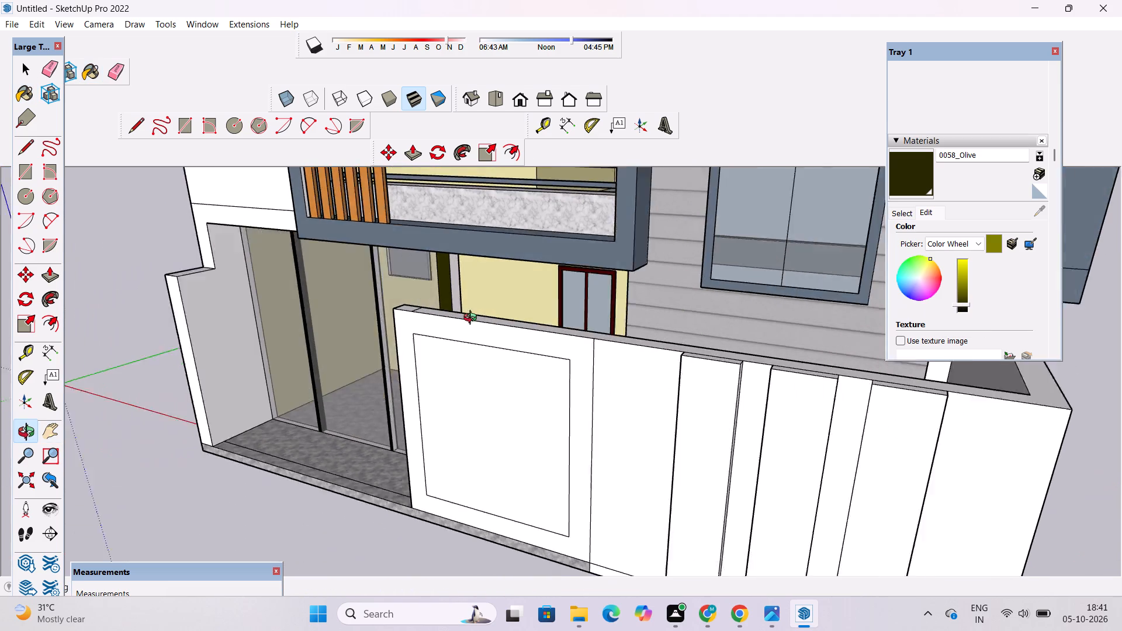
left_click_drag(473, 319, 458, 317)
scroll(448, 268, "up", 4)
left_click_drag(489, 273, 512, 342, "shift")
left_click_drag(504, 411, 494, 366)
scroll(494, 366, "up", 4)
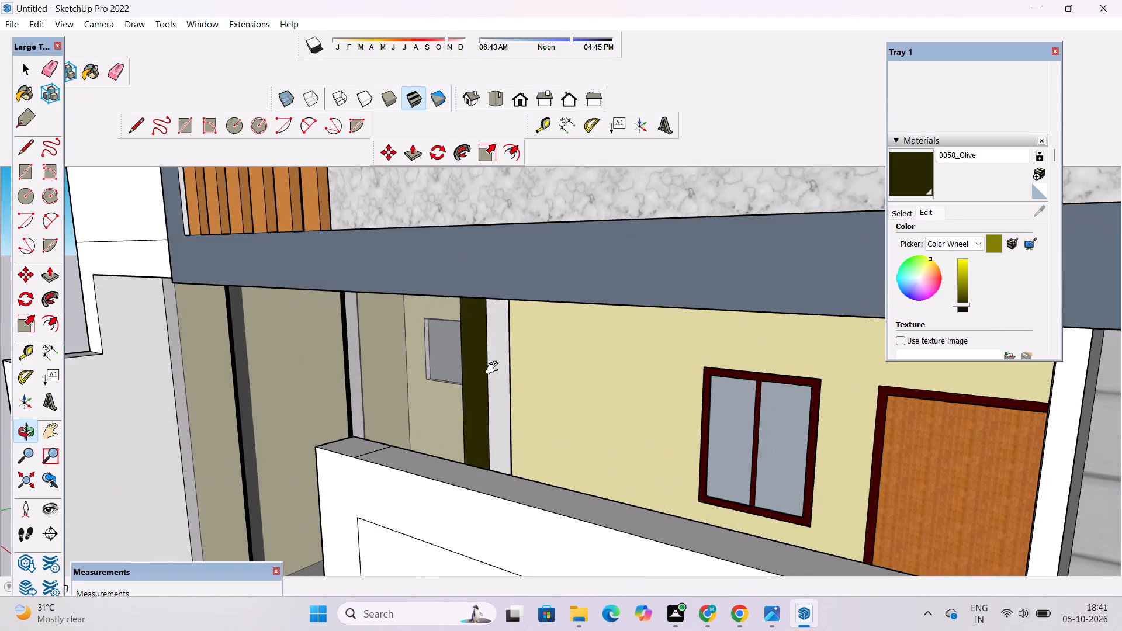
left_click_drag(494, 368, 503, 344, "shift")
left_click(913, 181)
scroll(552, 353, "up", 5)
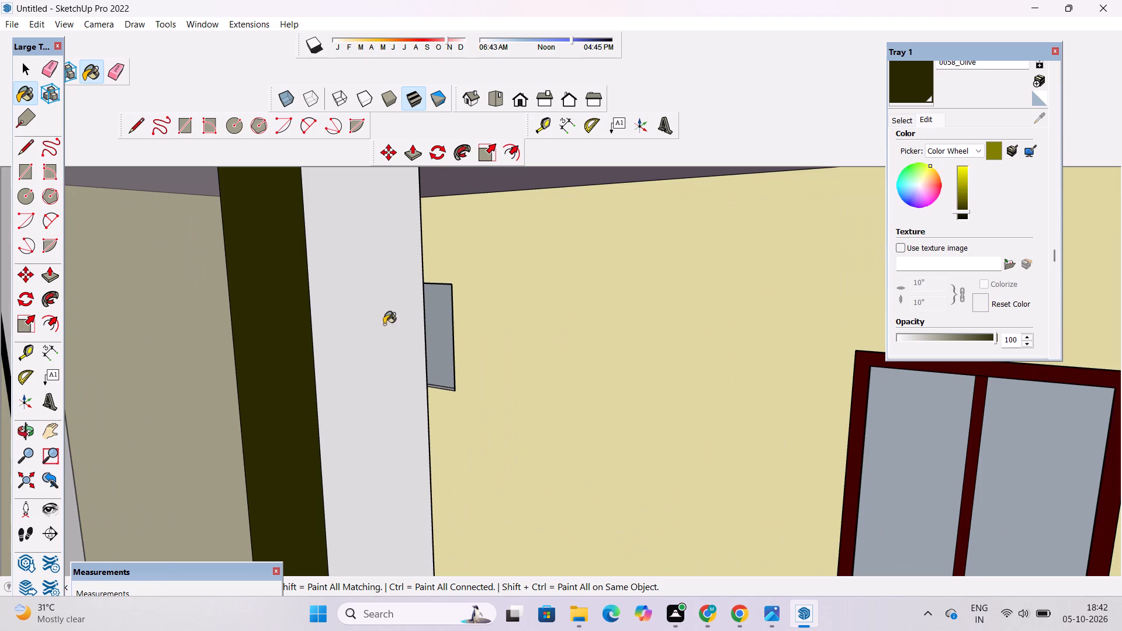
left_click(362, 327)
Paint the two adjoining white faces on the inner side of the porch pillar with 0058_Olive.
key("o")
left_click_drag(612, 345, 511, 365)
left_click(511, 365)
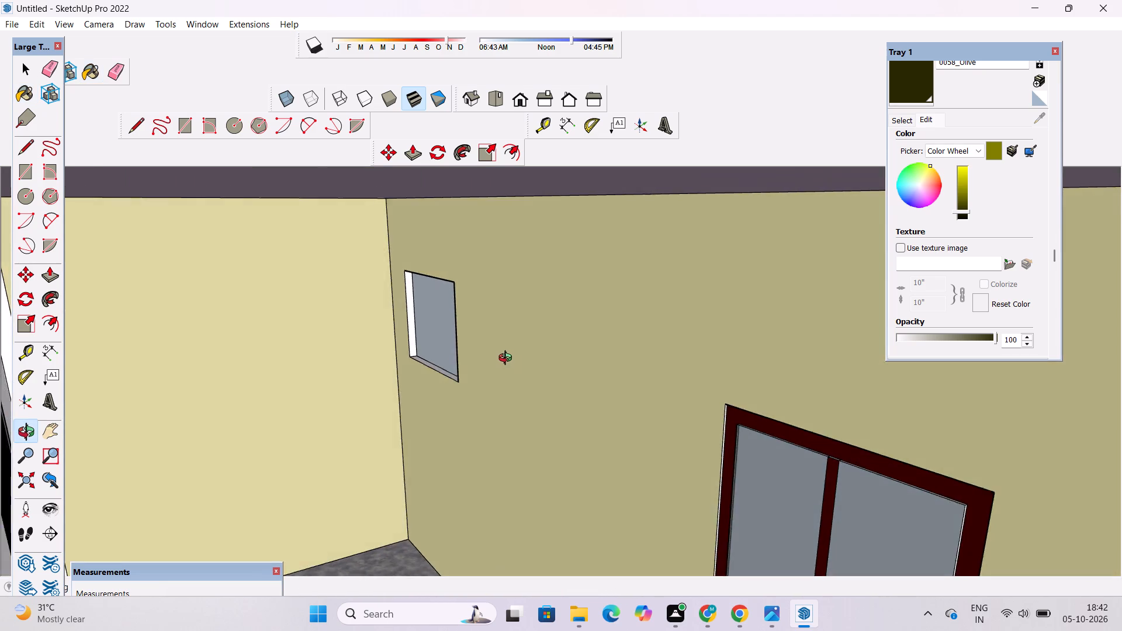
scroll(510, 353, "down", 3)
left_click_drag(476, 369, 695, 310, "shift")
scroll(680, 310, "down", 6)
left_click(520, 105)
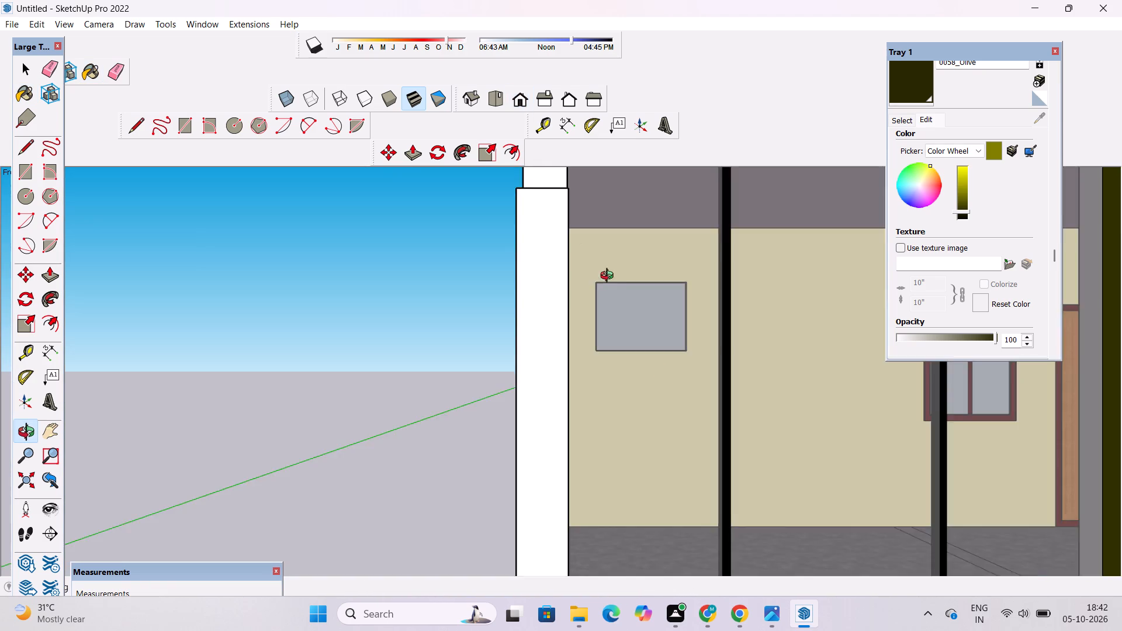
scroll(672, 385, "down", 13)
scroll(805, 407, "up", 14)
left_click_drag(772, 387, 820, 387)
scroll(838, 377, "up", 7)
left_click_drag(838, 377, 608, 385, "shift")
left_click_drag(608, 402, 794, 467)
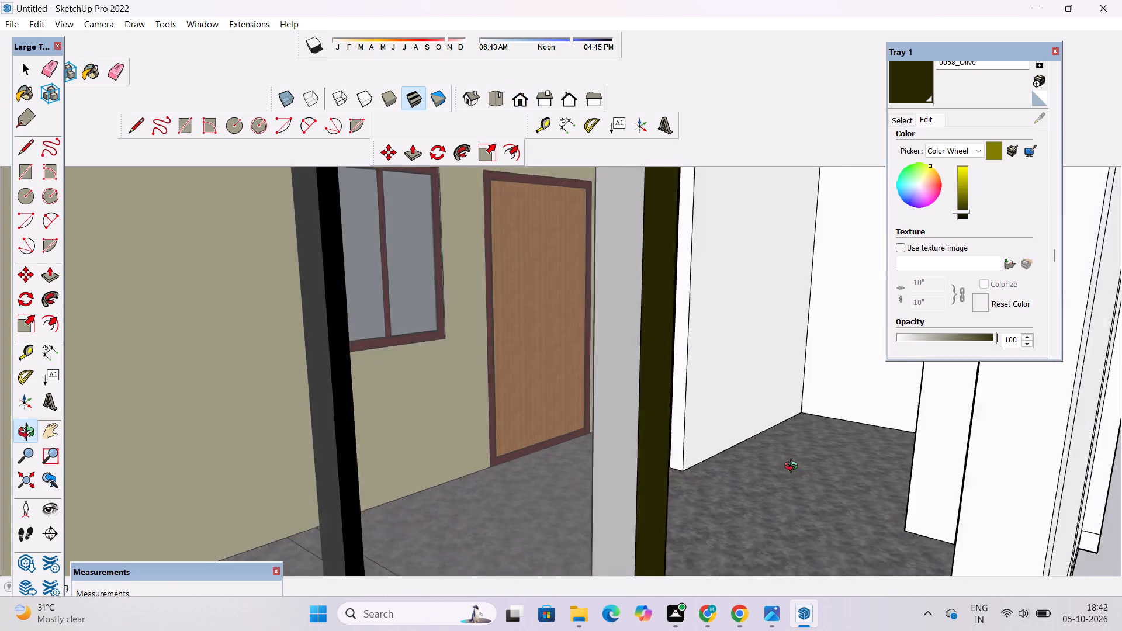
left_click_drag(794, 467, 798, 474)
scroll(587, 367, "up", 11)
left_click_drag(520, 398, 687, 401)
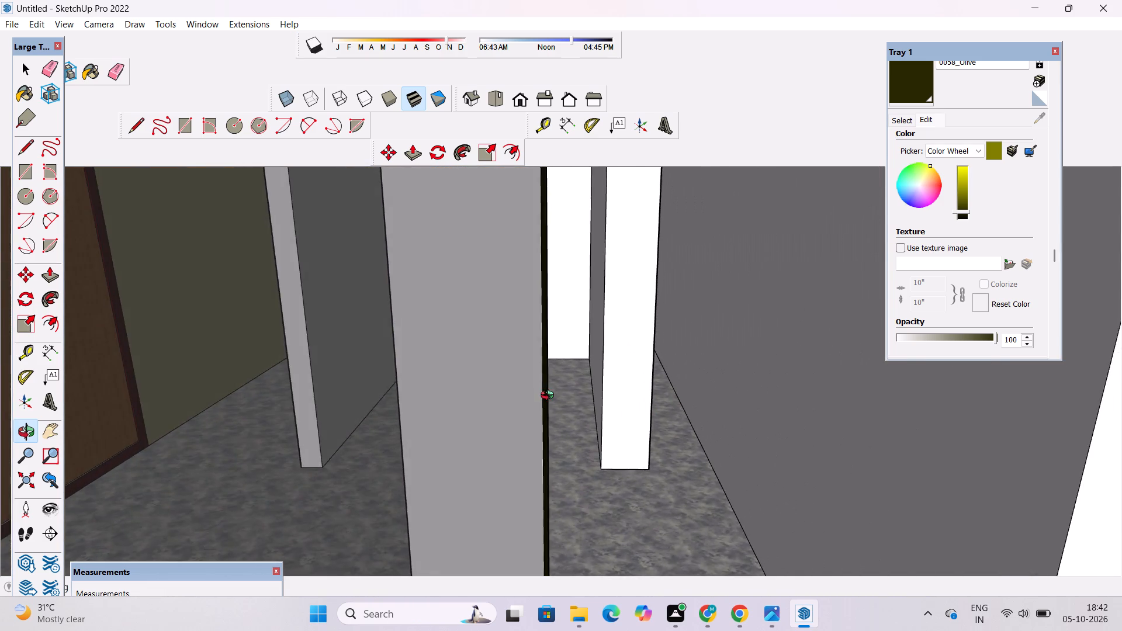
scroll(549, 397, "down", 4)
left_click_drag(437, 397, 527, 386)
scroll(512, 385, "down", 5)
left_click_drag(421, 405, 740, 403, "shift")
scroll(578, 386, "down", 5)
scroll(469, 397, "down", 4)
left_click_drag(335, 415, 362, 414, "shift")
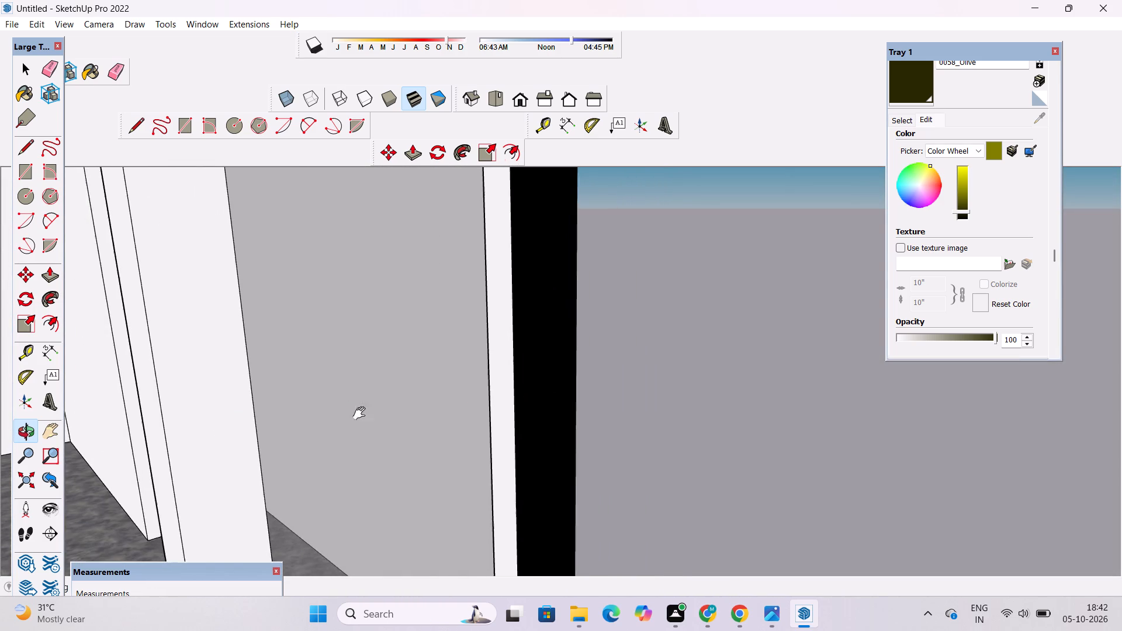
left_click_drag(362, 414, 520, 400, "shift")
left_click(902, 83)
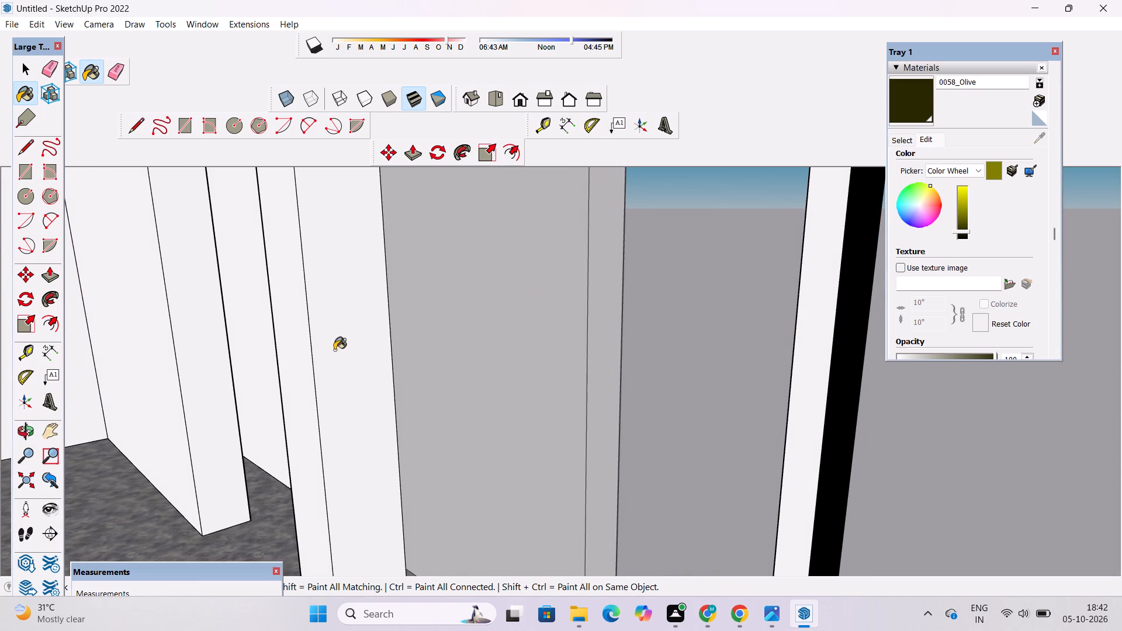
left_click(292, 337)
left_click(327, 325)
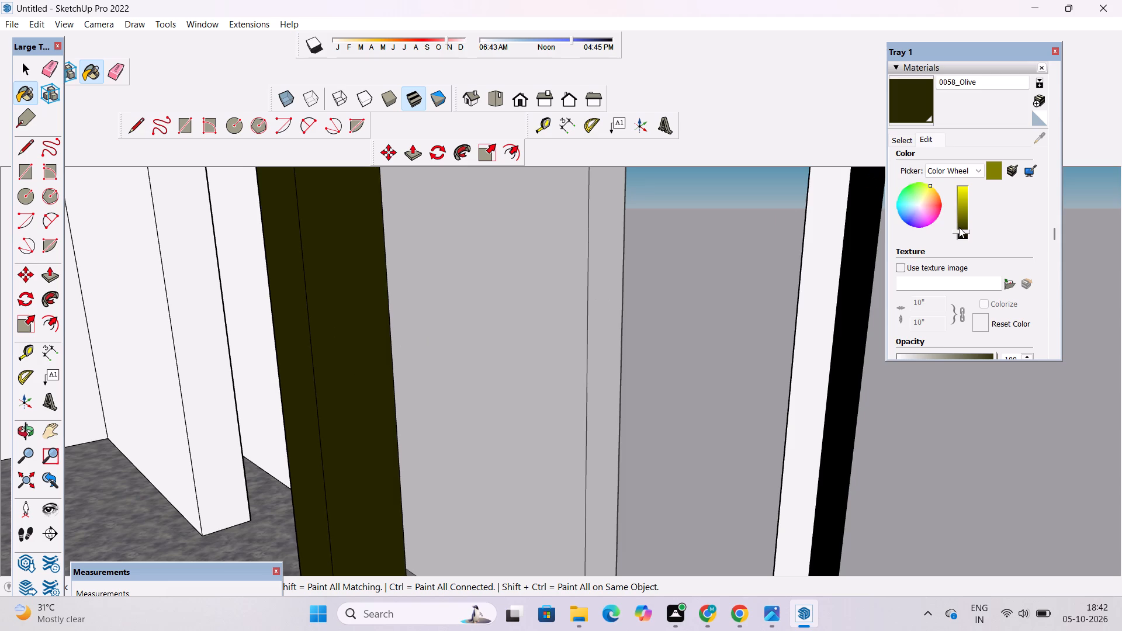
Lighten the 0058_Olive material slightly to a dark olive.
left_click(961, 226)
left_click(961, 226)
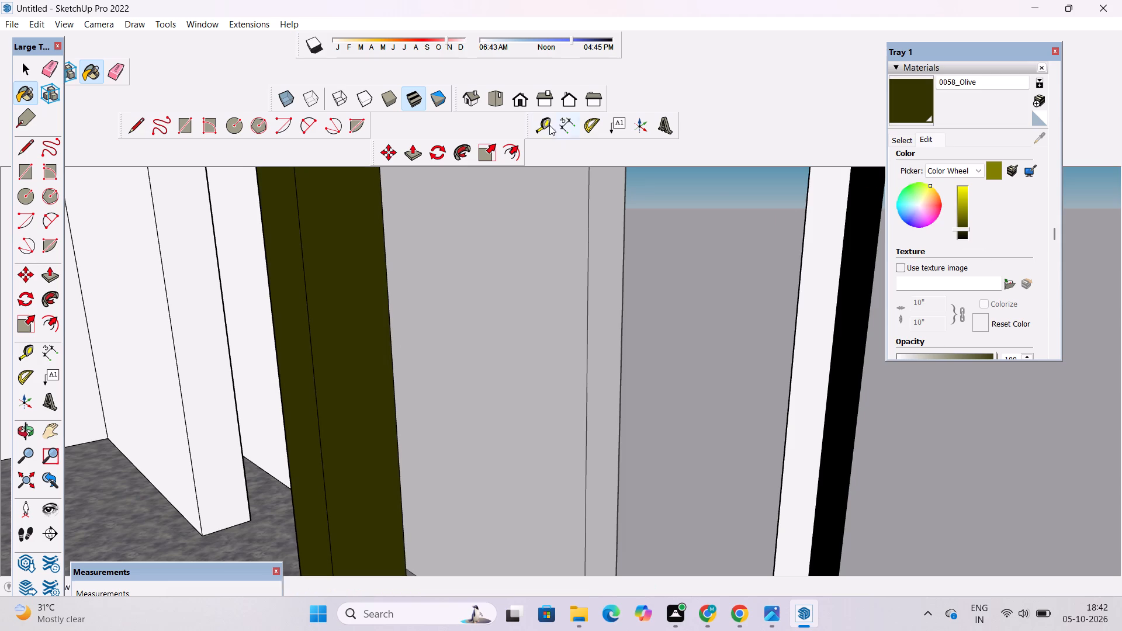
Examine the house from the front, side and above for façade, roof and boundary wall faces still needing a material.
left_click(521, 103)
scroll(529, 389, "down", 12)
scroll(593, 411, "up", 3)
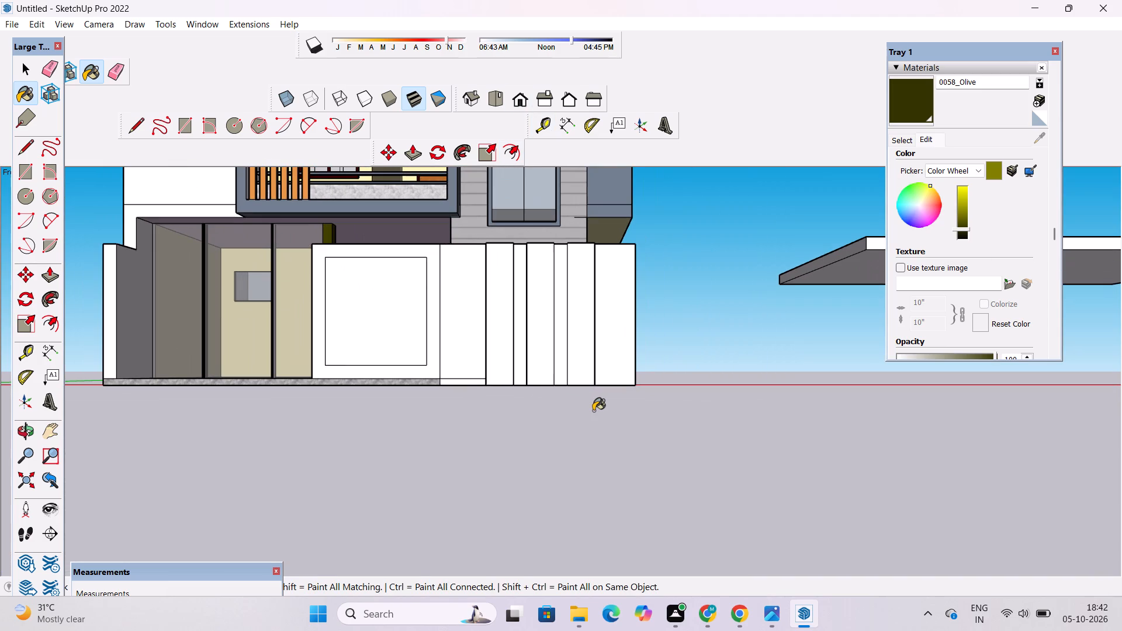
type("po")
scroll(595, 411, "down", 5)
left_click_drag(420, 414, 523, 455, "shift")
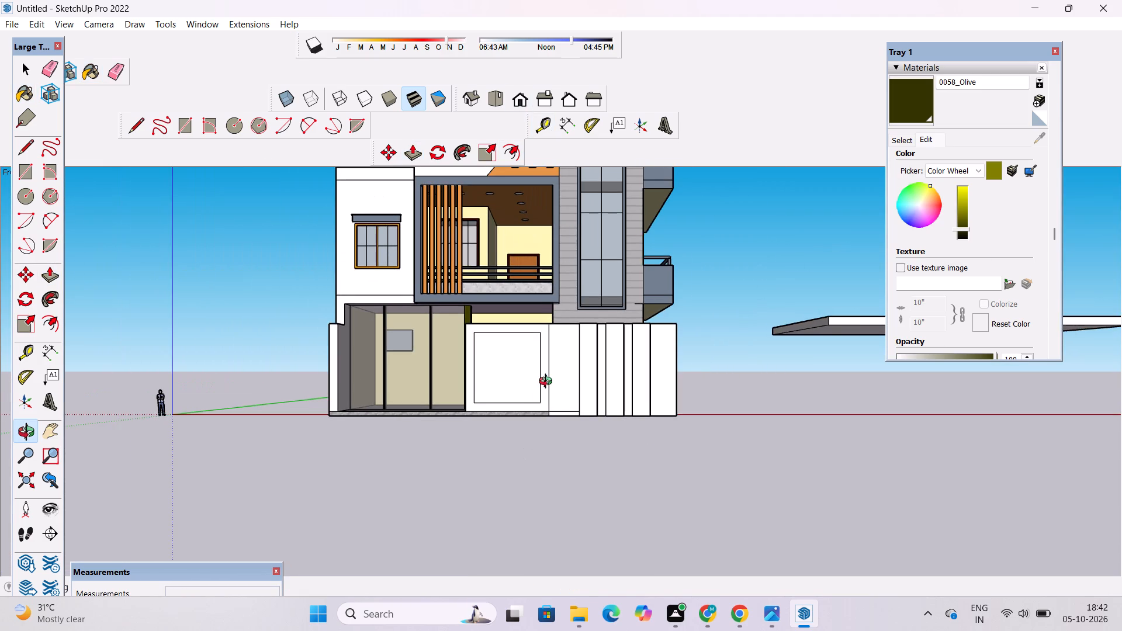
scroll(548, 383, "up", 1)
left_click_drag(554, 379, 553, 440, "shift")
scroll(551, 436, "down", 4)
left_click_drag(552, 423, 525, 462, "shift")
left_click_drag(524, 460, 550, 499)
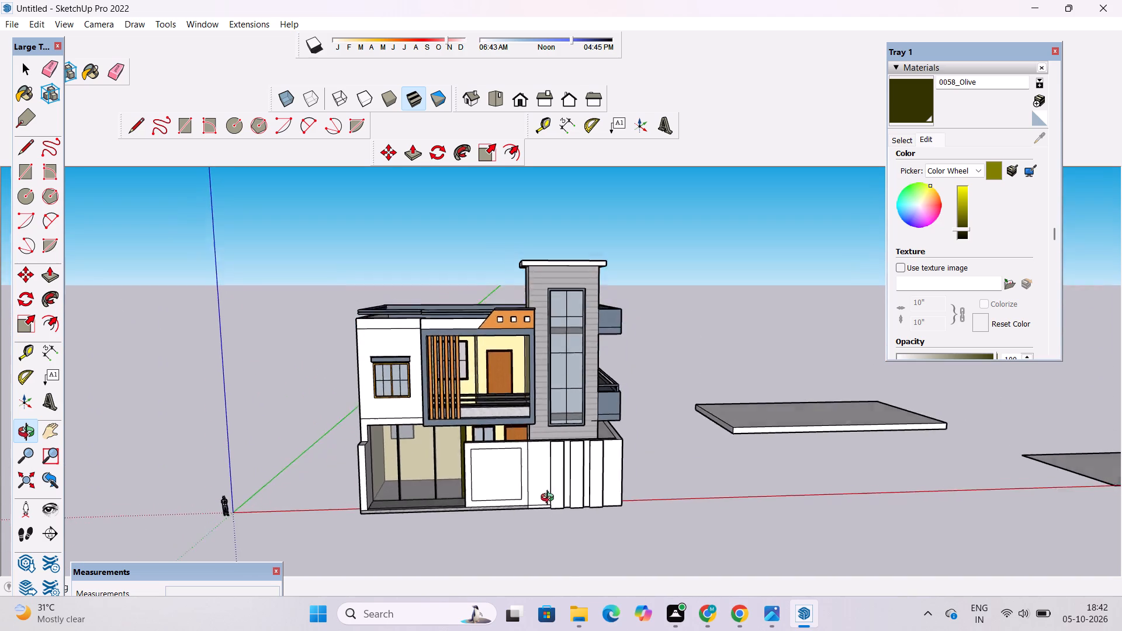
left_click_drag(550, 499, 560, 525)
scroll(537, 459, "up", 3)
left_click_drag(532, 456, 321, 479)
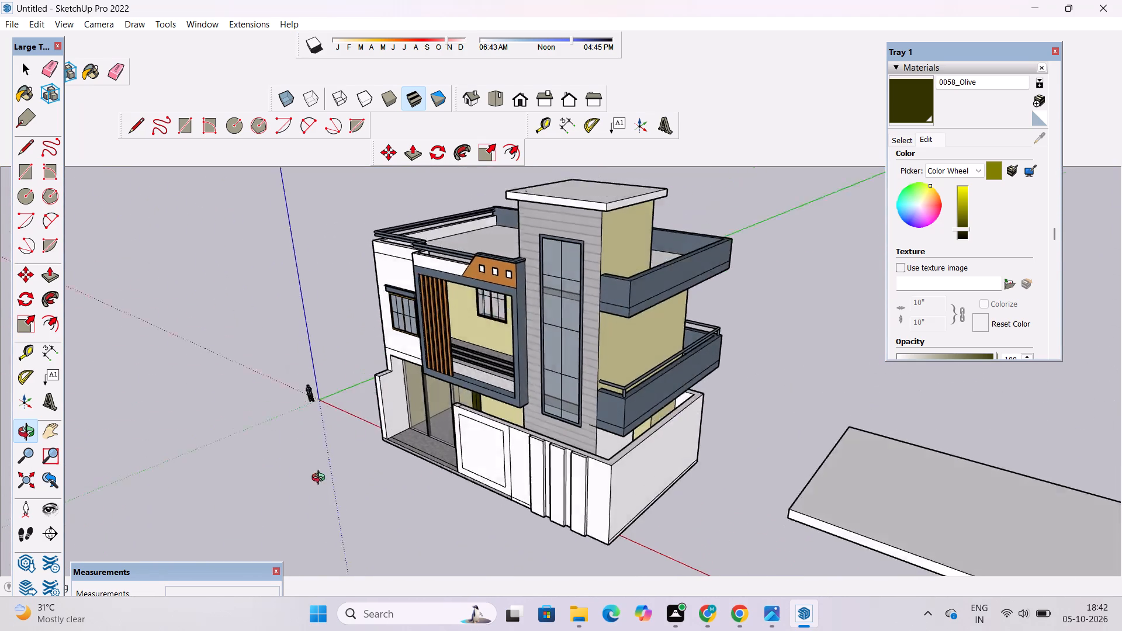
left_click_drag(321, 479, 300, 447)
left_click_drag(479, 298, 548, 466)
left_click_drag(517, 431, 918, 516)
scroll(552, 308, "up", 5)
left_click_drag(473, 428, 691, 335)
left_click_drag(698, 393, 219, 449)
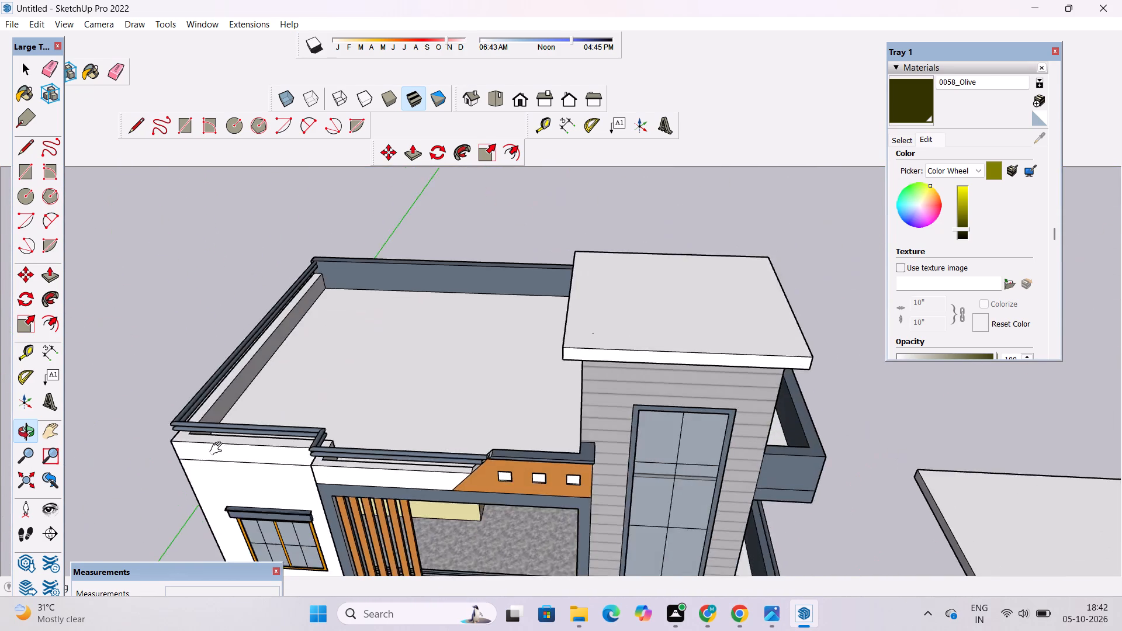
left_click_drag(219, 449, 314, 394)
left_click_drag(320, 403, 288, 432)
left_click_drag(362, 411, 361, 408, "shift")
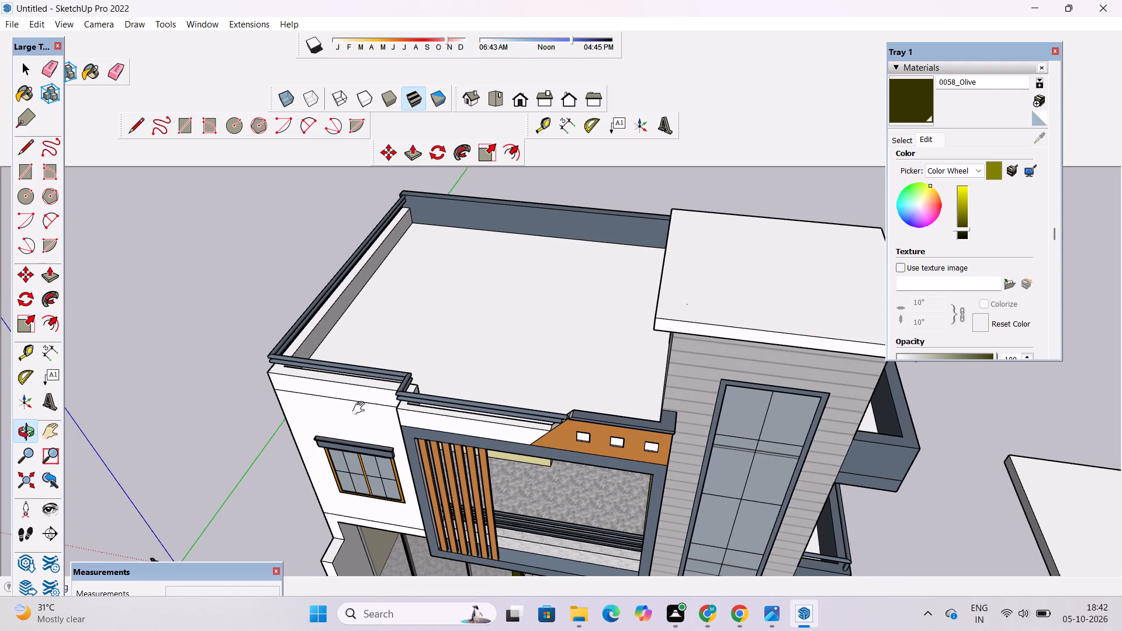
left_click_drag(361, 408, 366, 396, "shift")
scroll(366, 390, "down", 4)
left_click_drag(365, 425, 384, 359, "shift")
scroll(384, 364, "down", 2)
scroll(384, 364, "up", 3)
left_click_drag(387, 379, 406, 314)
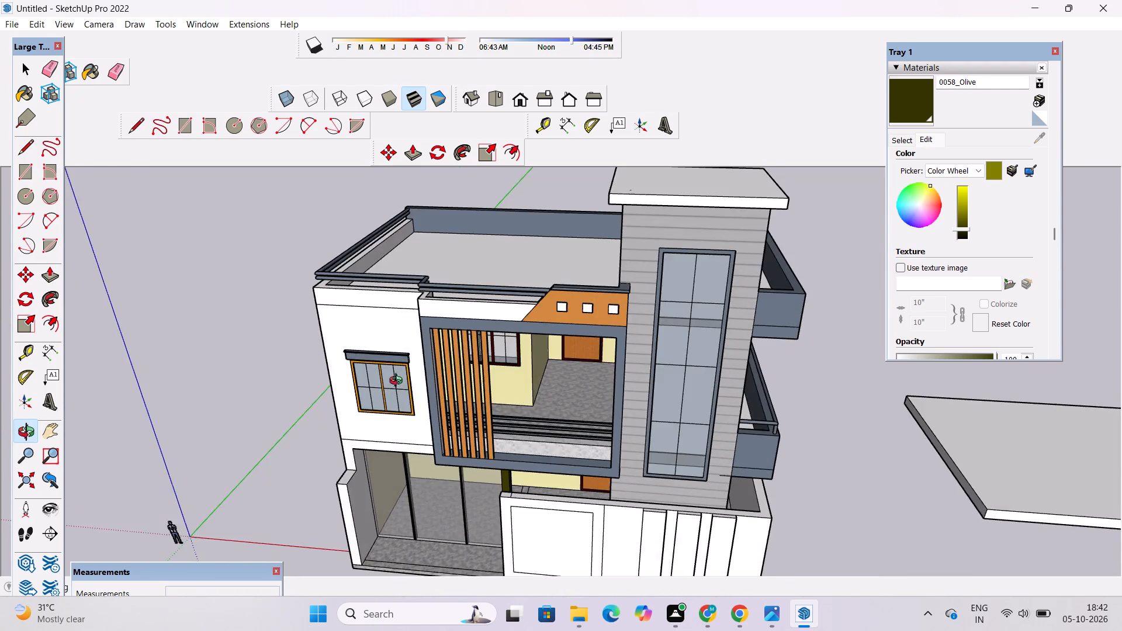
left_click_drag(398, 404, 445, 286, "shift")
left_click_drag(435, 324, 415, 339)
scroll(404, 346, "down", 3)
left_click_drag(397, 412, 420, 330, "shift")
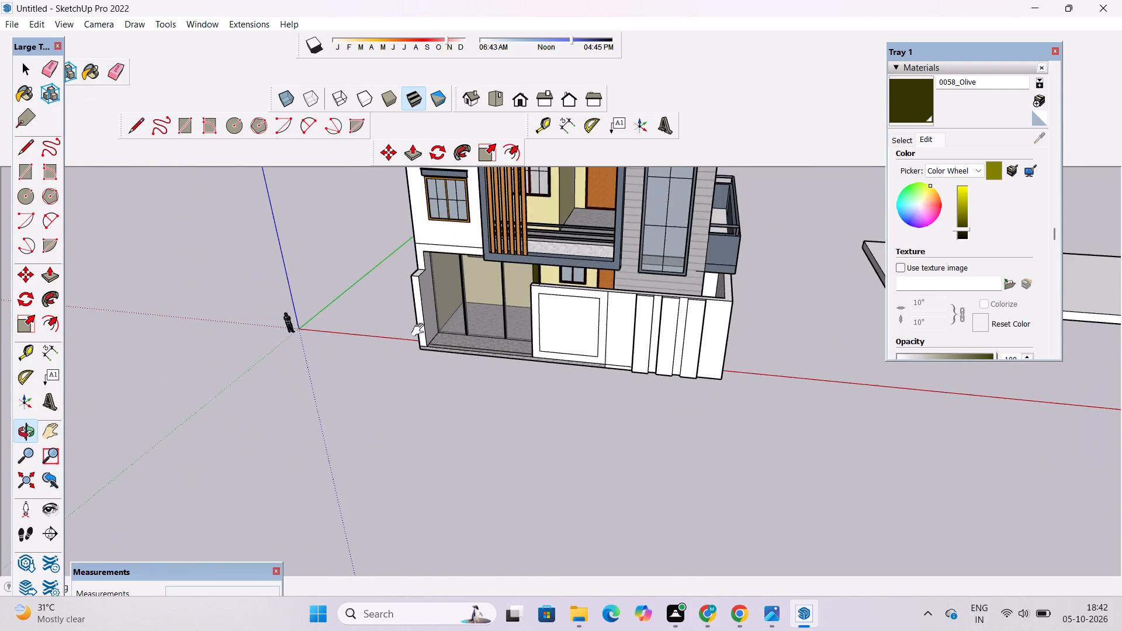
left_click_drag(438, 325, 466, 241)
scroll(491, 347, "up", 4)
left_click_drag(491, 336, 487, 352, "shift")
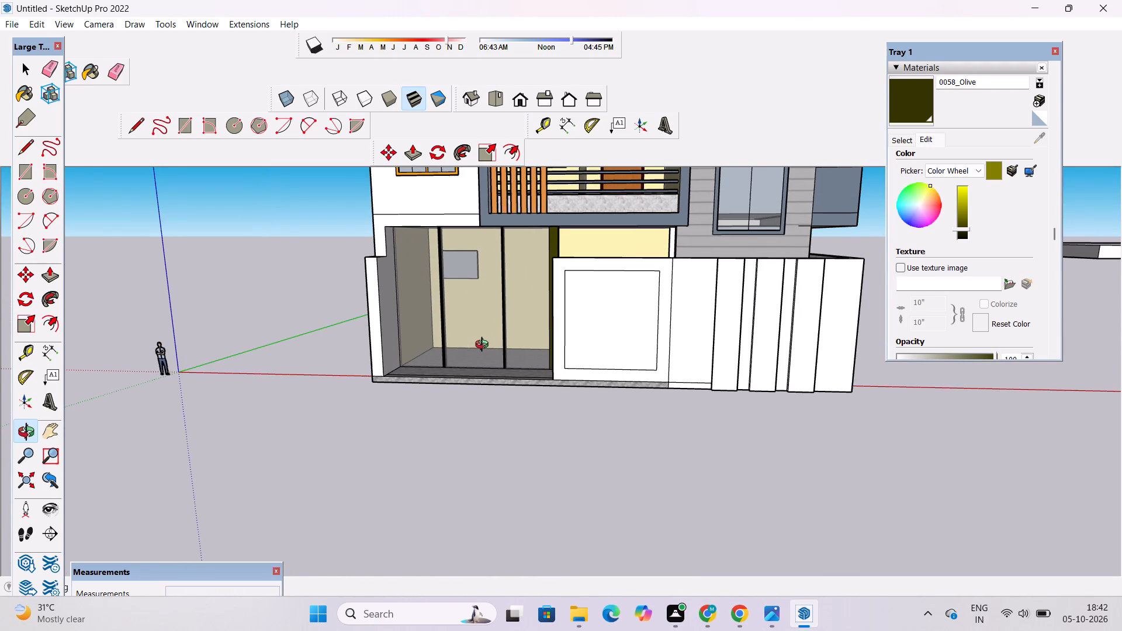
scroll(484, 346, "up", 3)
left_click_drag(484, 345, 465, 365, "shift")
left_click_drag(482, 362, 503, 358)
left_click_drag(503, 358, 462, 375)
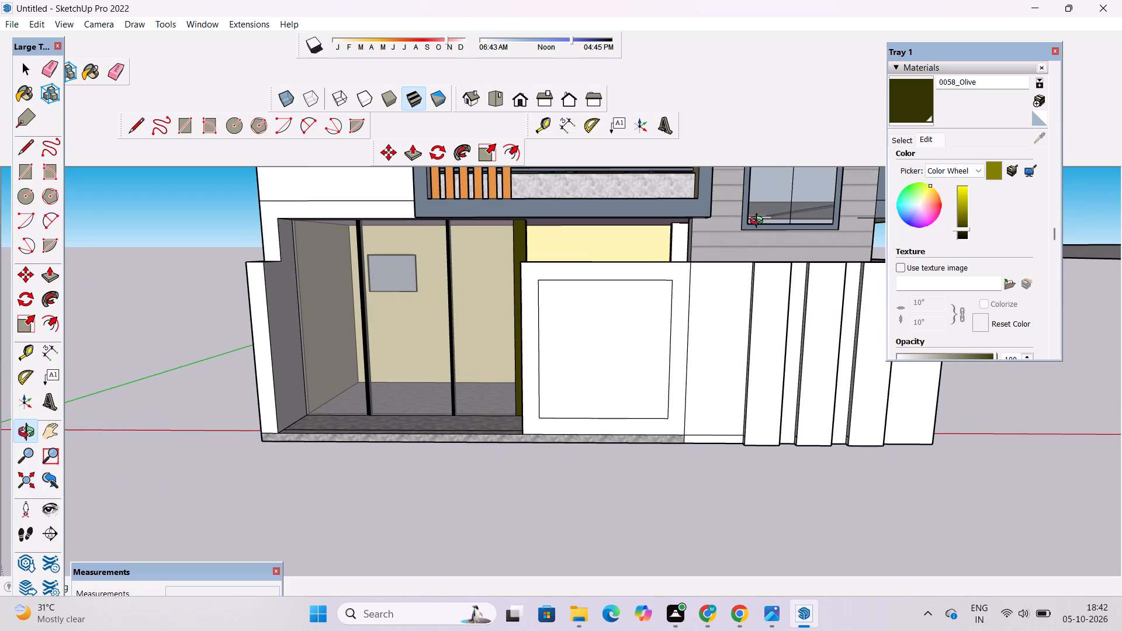
Paint the rectangular inset panel on the front boundary wall with 0111_SlateGray from Colors-Named.
left_click(899, 140)
scroll(961, 199, "up", 3)
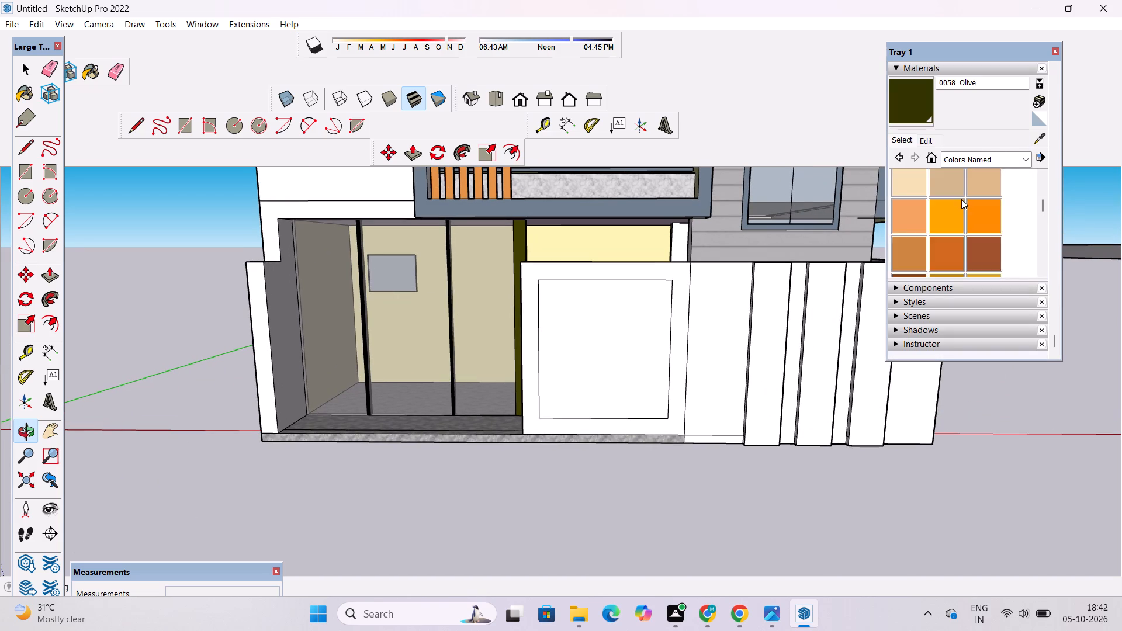
scroll(961, 199, "up", 1)
scroll(961, 199, "down", 15)
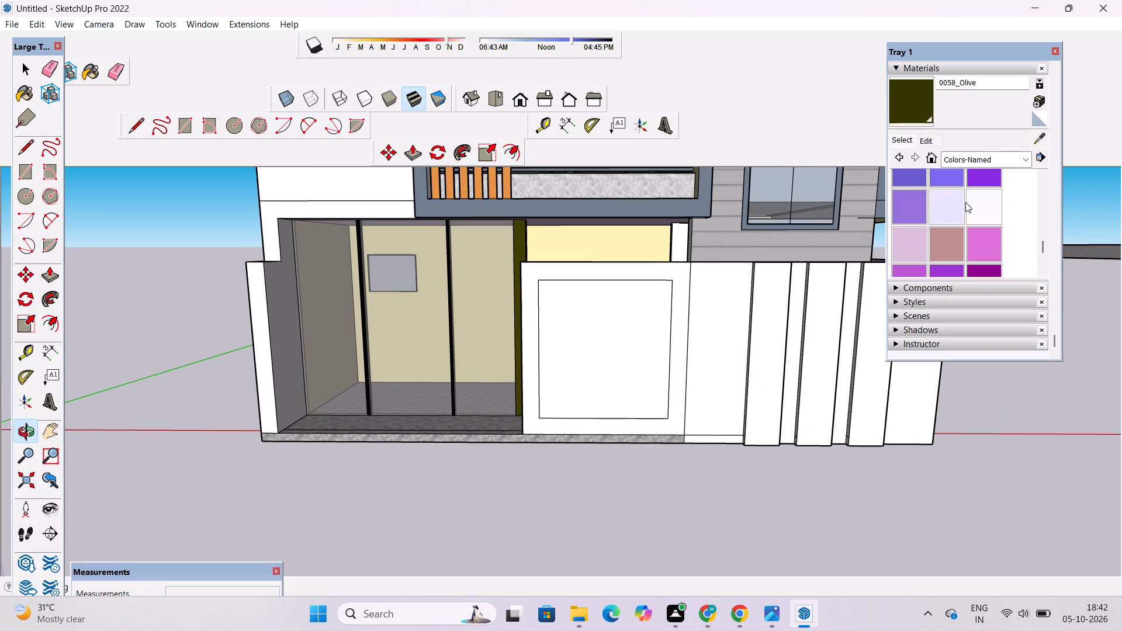
scroll(965, 202, "up", 1)
left_click(975, 208)
left_click_drag(611, 323, 591, 339)
scroll(429, 355, "down", 1)
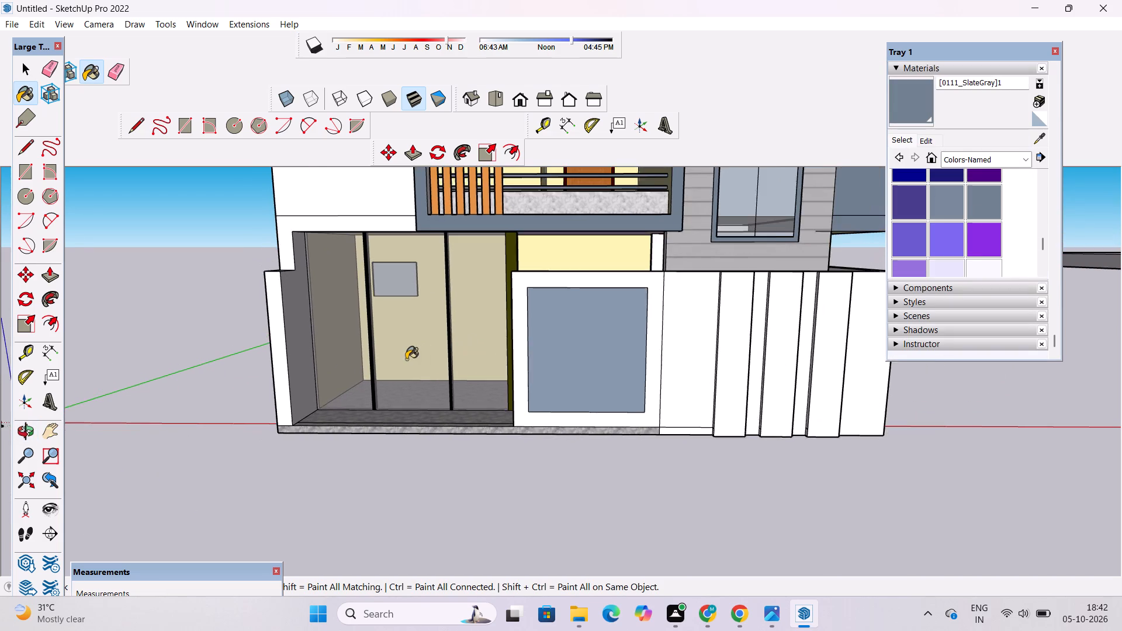
scroll(406, 359, "down", 2)
key("space")
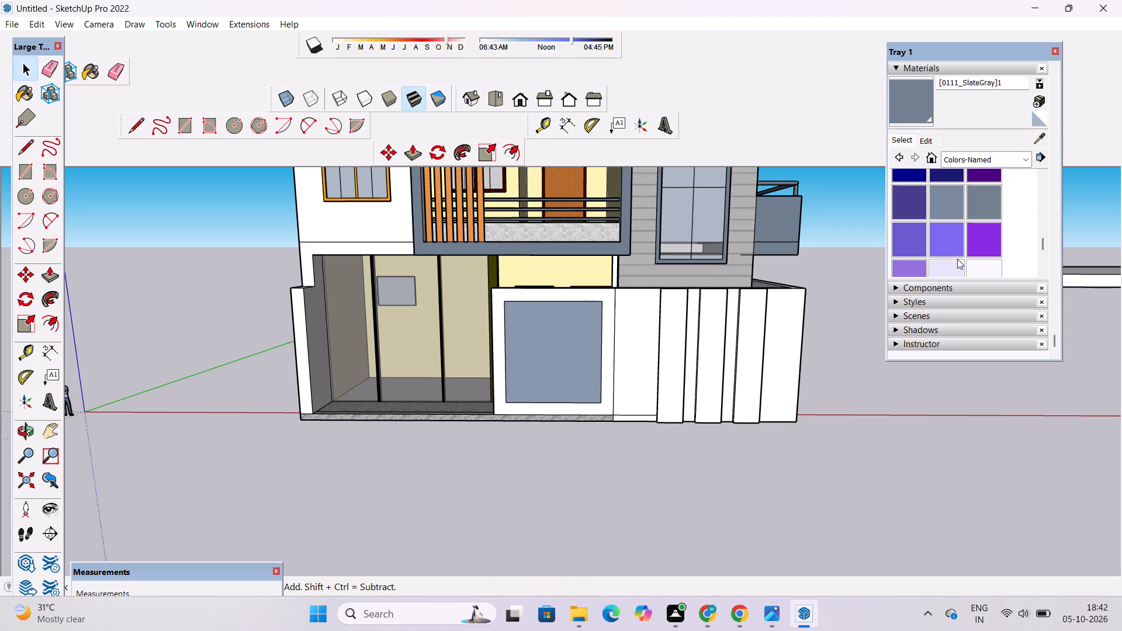
Paint the wall border around the slate gray inset panel with Carrera Marble from the Stone materials.
left_click(970, 158)
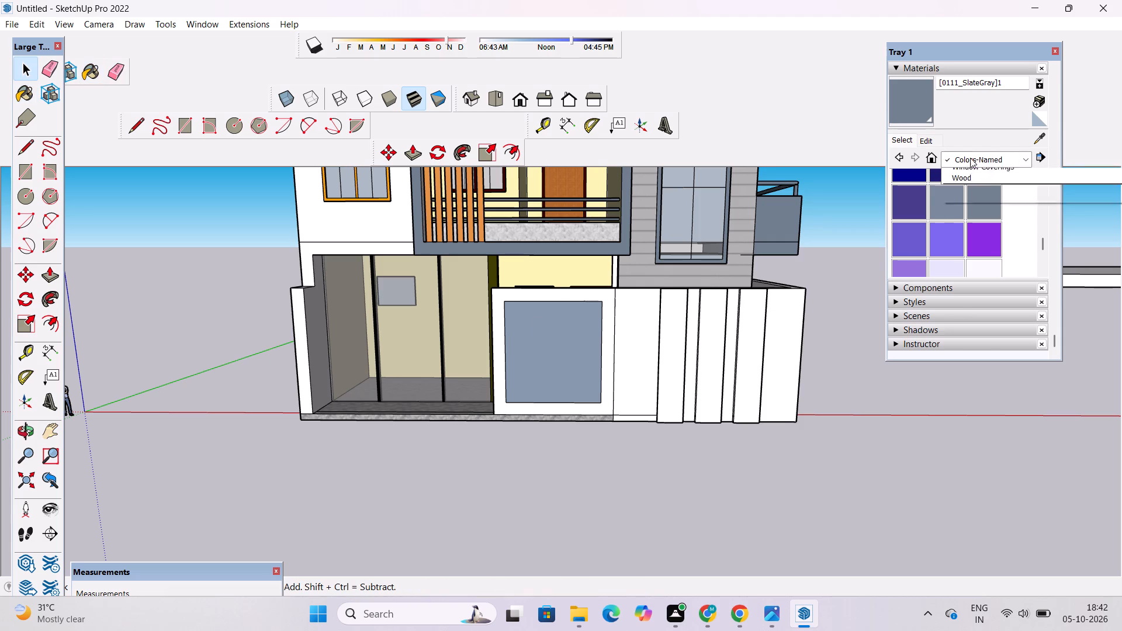
left_click(964, 286)
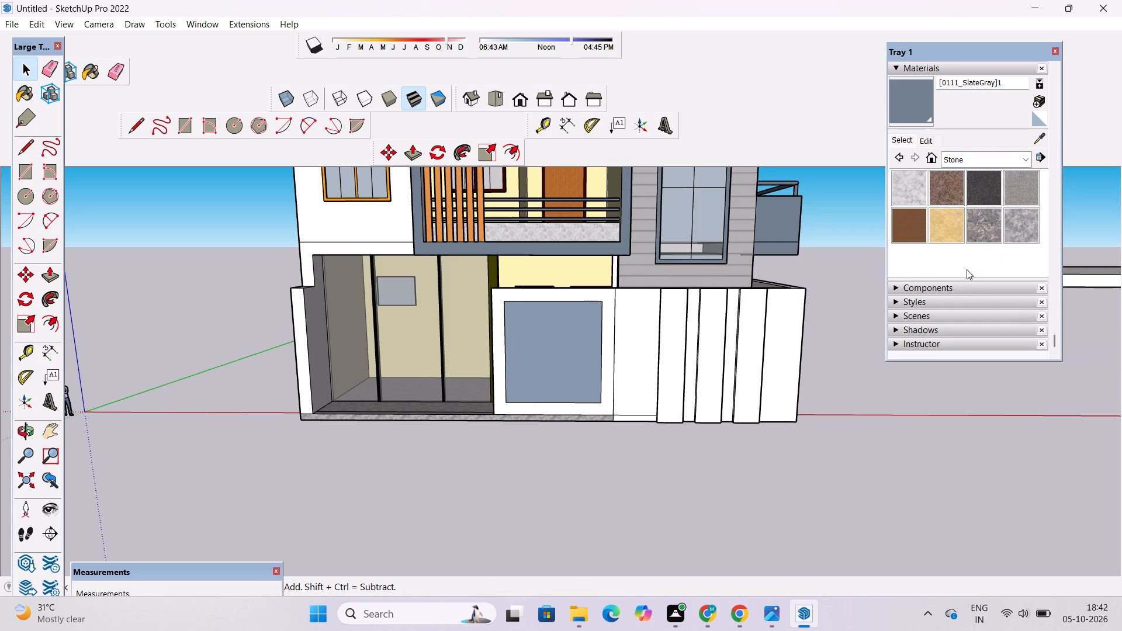
left_click(911, 194)
left_click(584, 294)
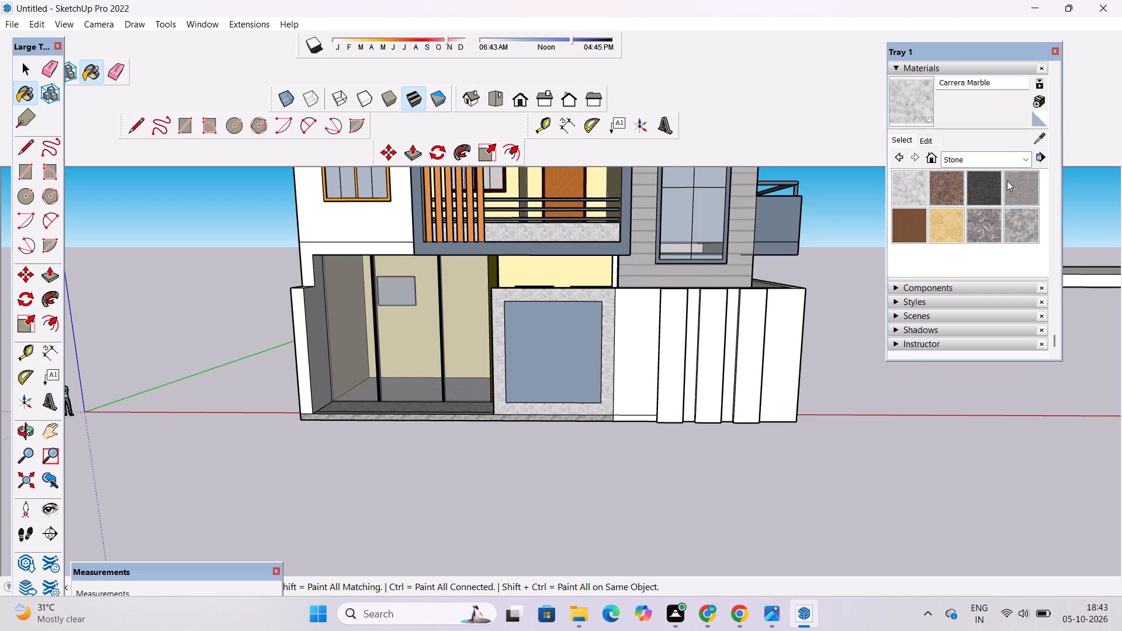
Paint the front faces of the three raised vertical strips on the boundary wall with Checker Plate from the Patterns materials.
left_click(995, 159)
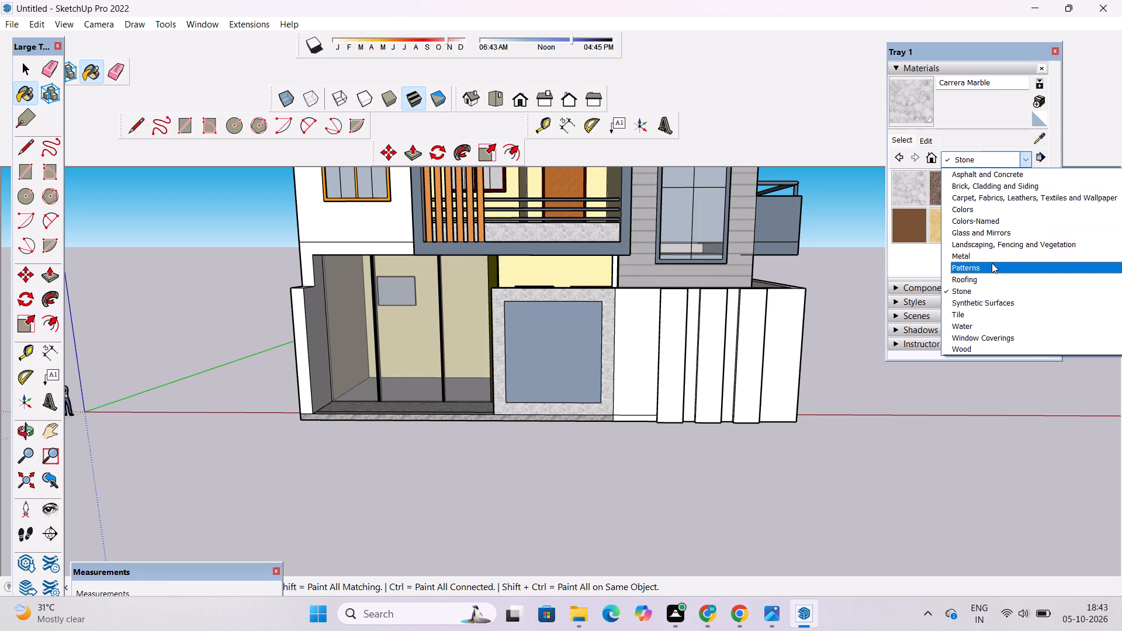
left_click(979, 268)
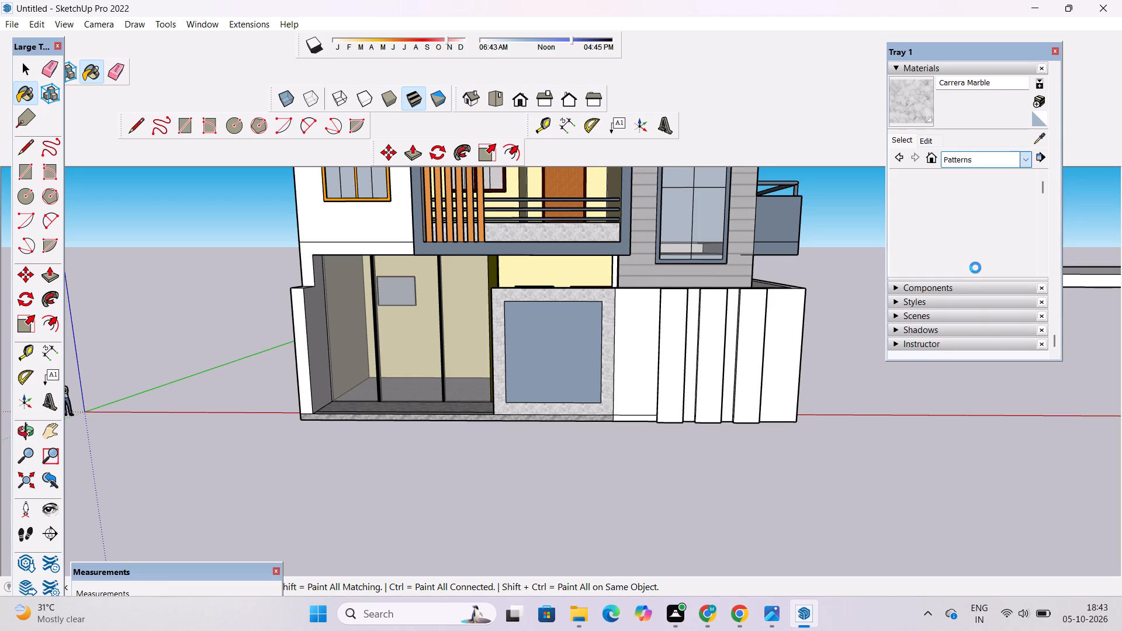
scroll(960, 262, "down", 2)
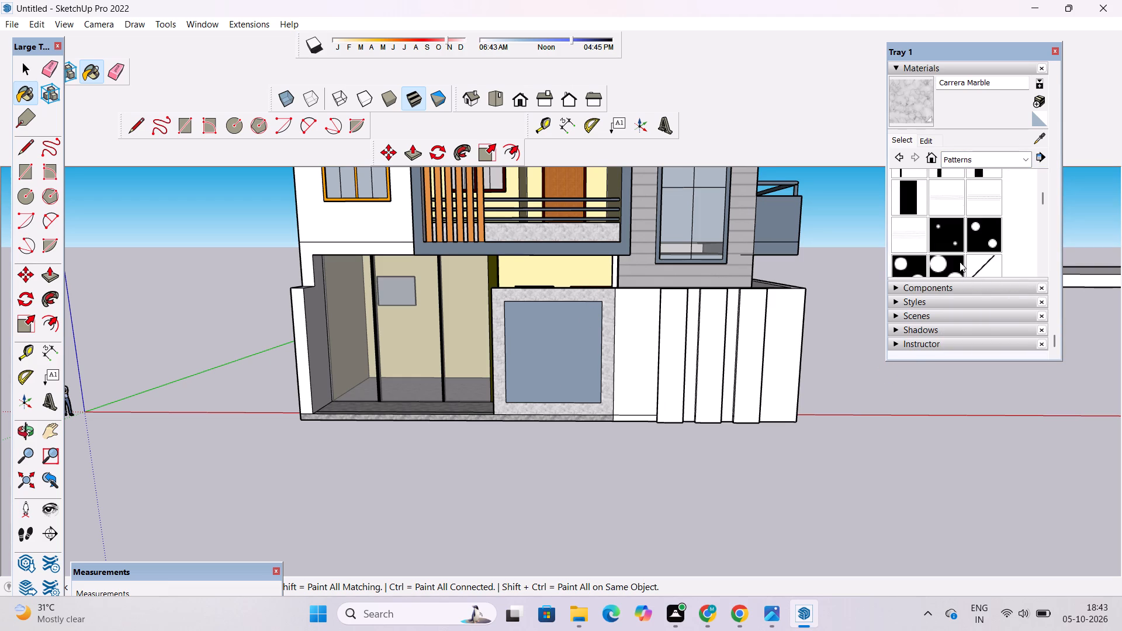
scroll(960, 262, "down", 2)
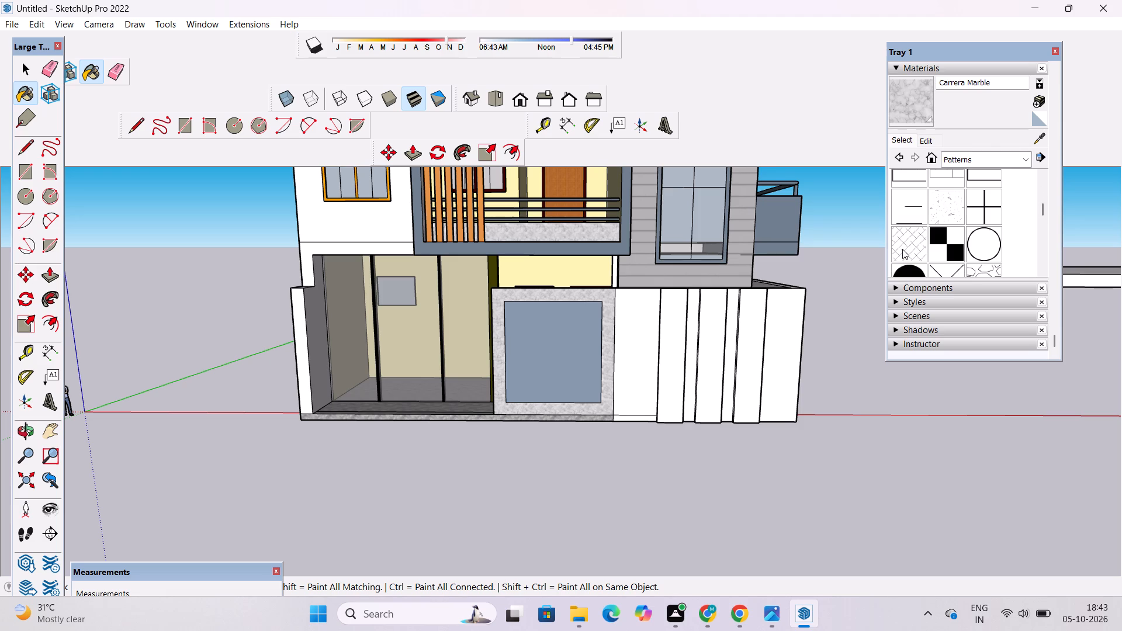
left_click(902, 249)
scroll(684, 325, "up", 5)
left_click(669, 334)
left_click(743, 299)
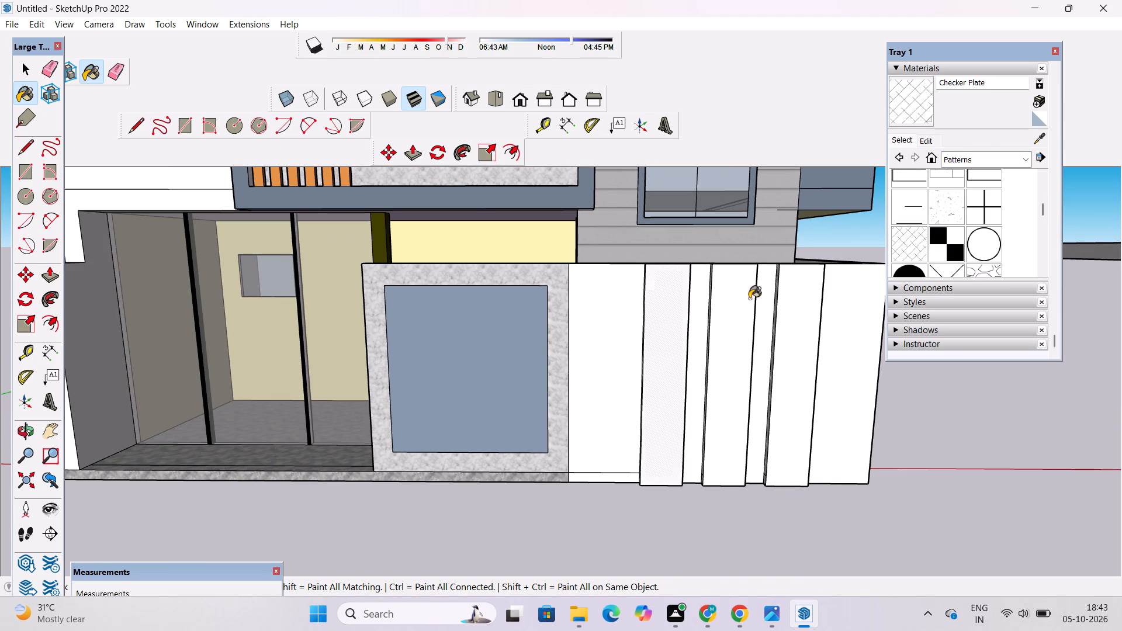
left_click(794, 294)
Set the Checker Plate material's texture size to 8' by 8'.
left_click(930, 142)
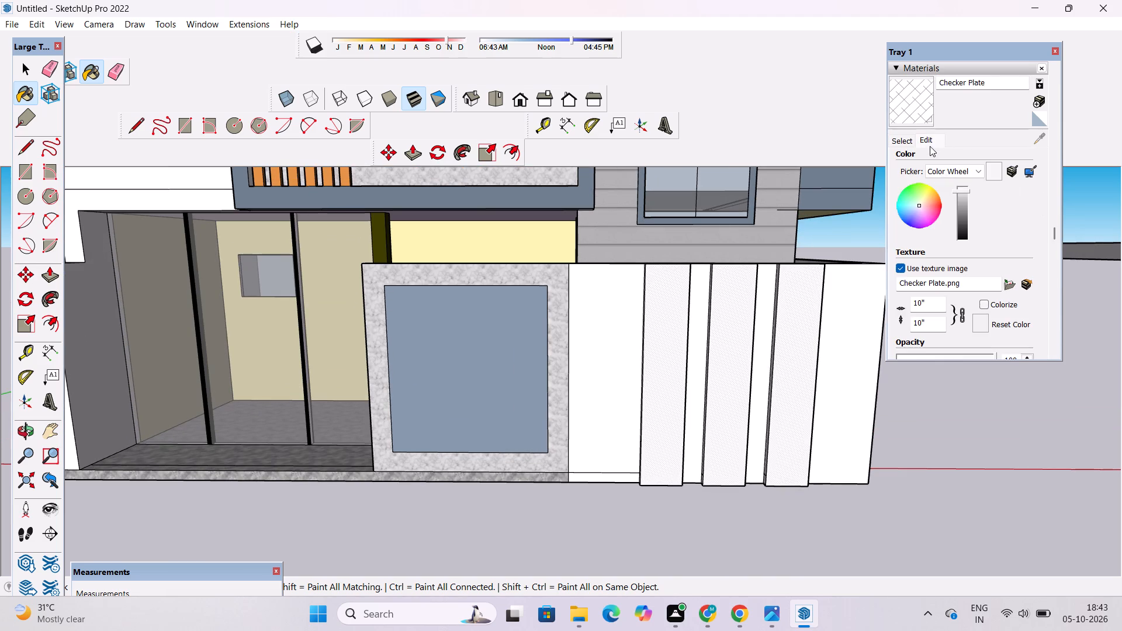
left_click(926, 326)
key("BackSpace")
key("apostrophe")
scroll(743, 361, "down", 3)
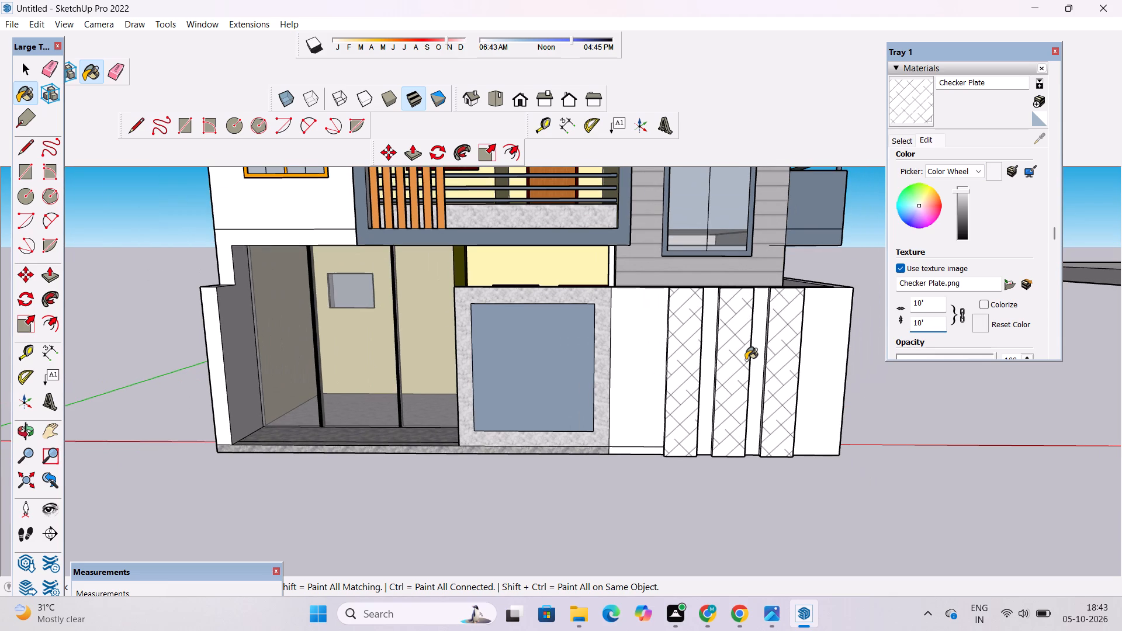
key("BackSpace")
key("BackSpace")
key("BackSpace")
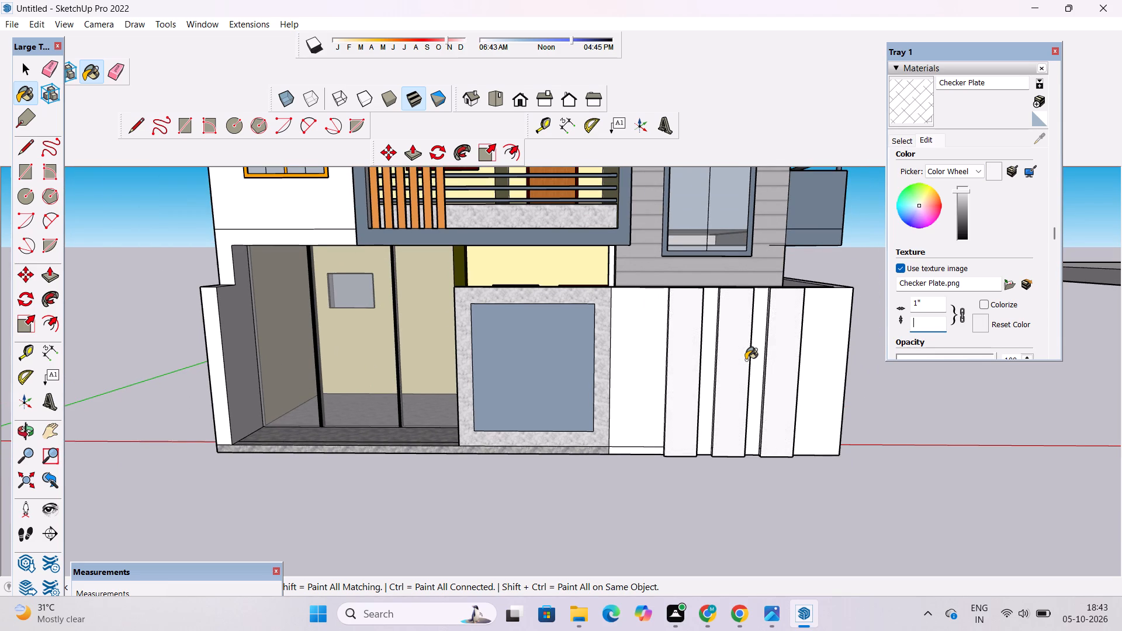
type("8'")
key("Return")
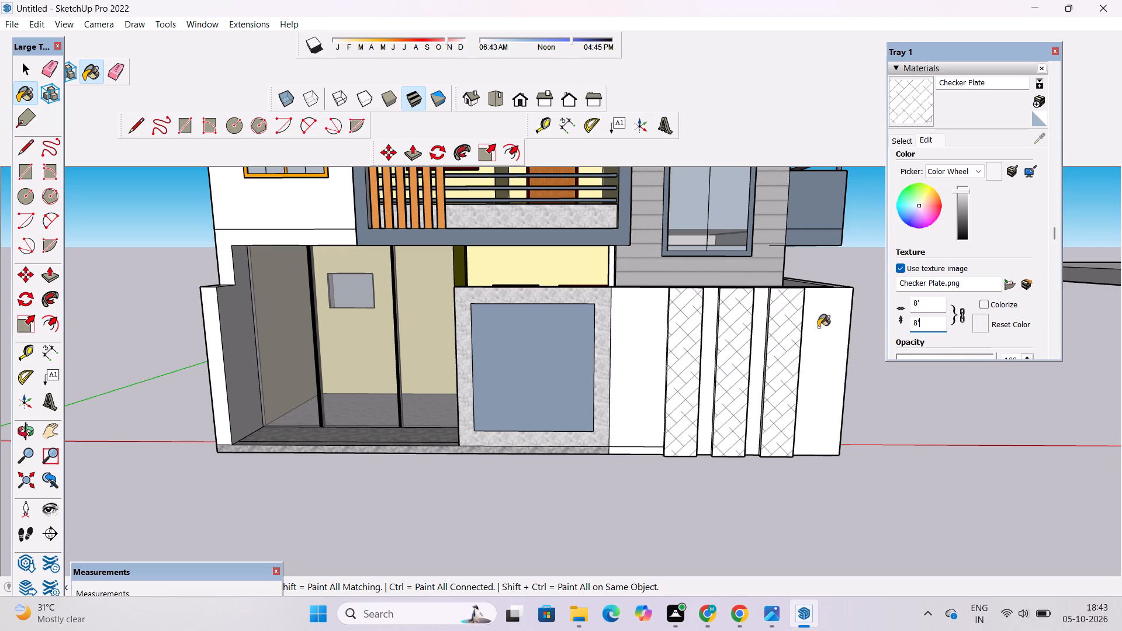
Darken the Checker Plate material's color to a medium gray.
key("space")
left_click(964, 200)
left_click(966, 212)
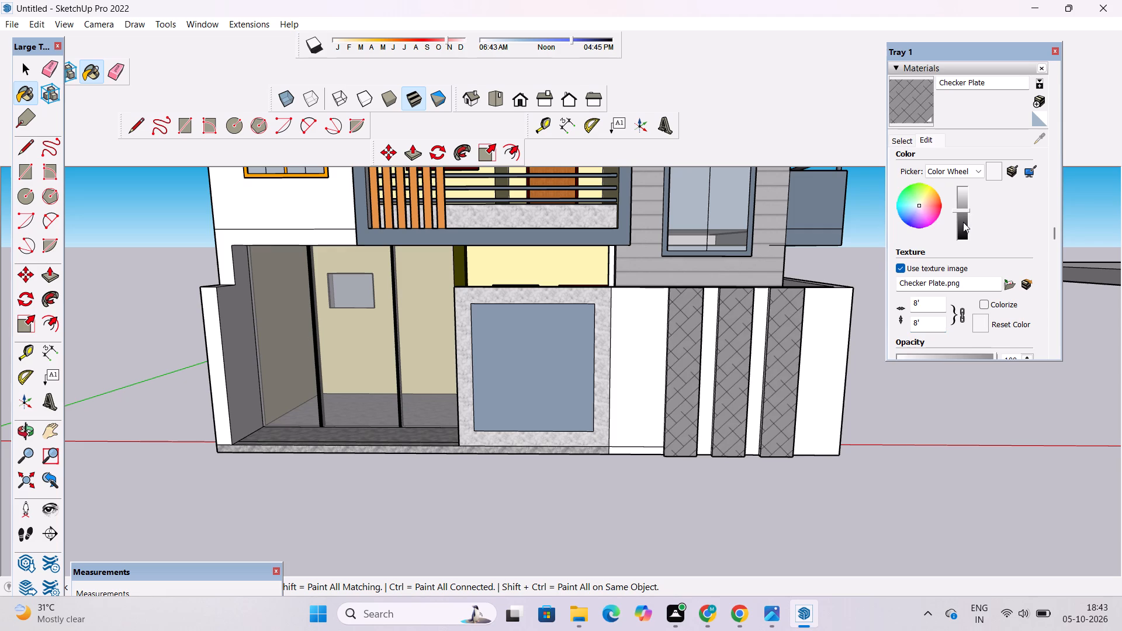
Paint the front boundary wall section between the Carrera Marble border and the first raised strip with Checker Plate.
key("o")
scroll(572, 412, "down", 4)
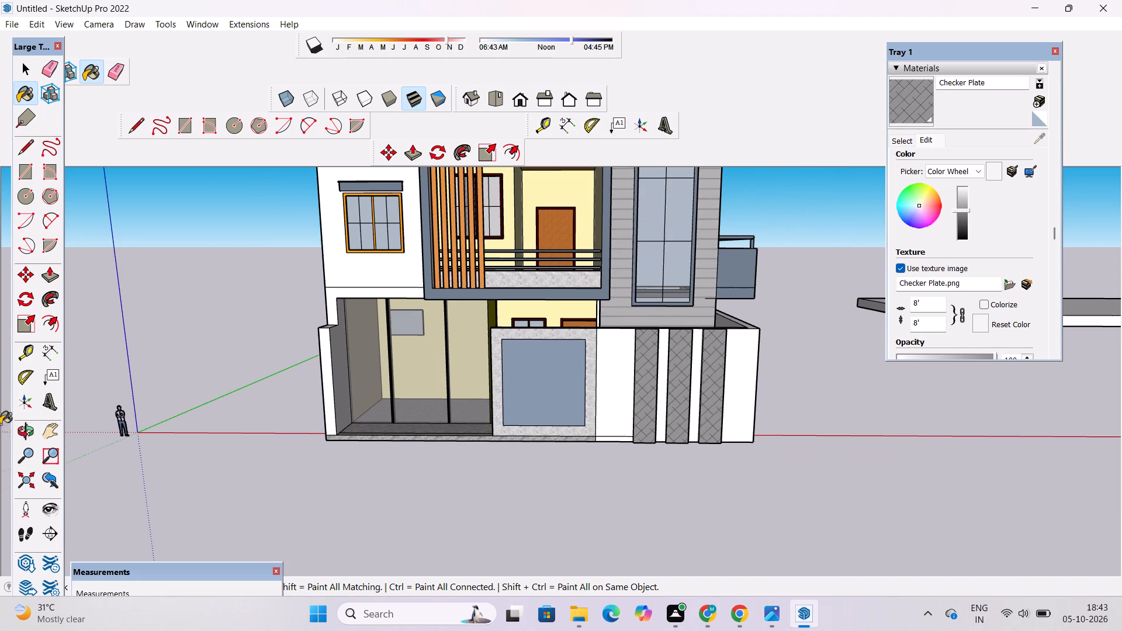
left_click(22, 429)
left_click_drag(379, 417, 519, 393)
scroll(611, 382, "up", 3)
left_click_drag(615, 377, 560, 299, "shift")
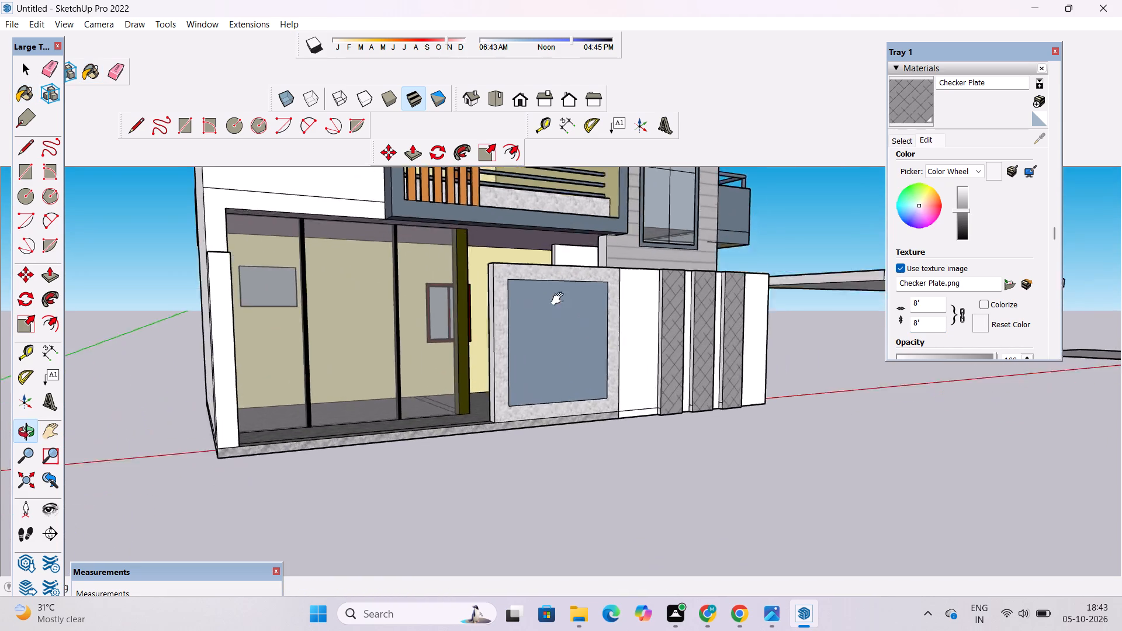
left_click_drag(560, 299, 556, 295, "shift")
left_click_drag(596, 304, 611, 395)
scroll(660, 299, "up", 4)
left_click_drag(651, 304, 600, 374, "shift")
left_click(923, 89)
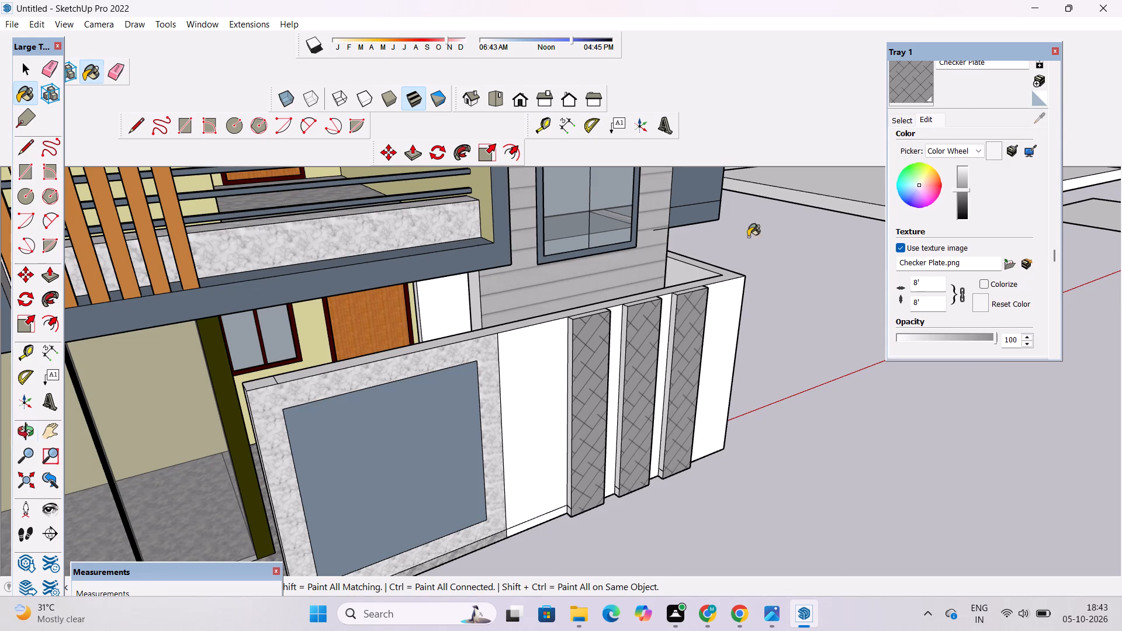
scroll(597, 320, "up", 10)
left_click(527, 340)
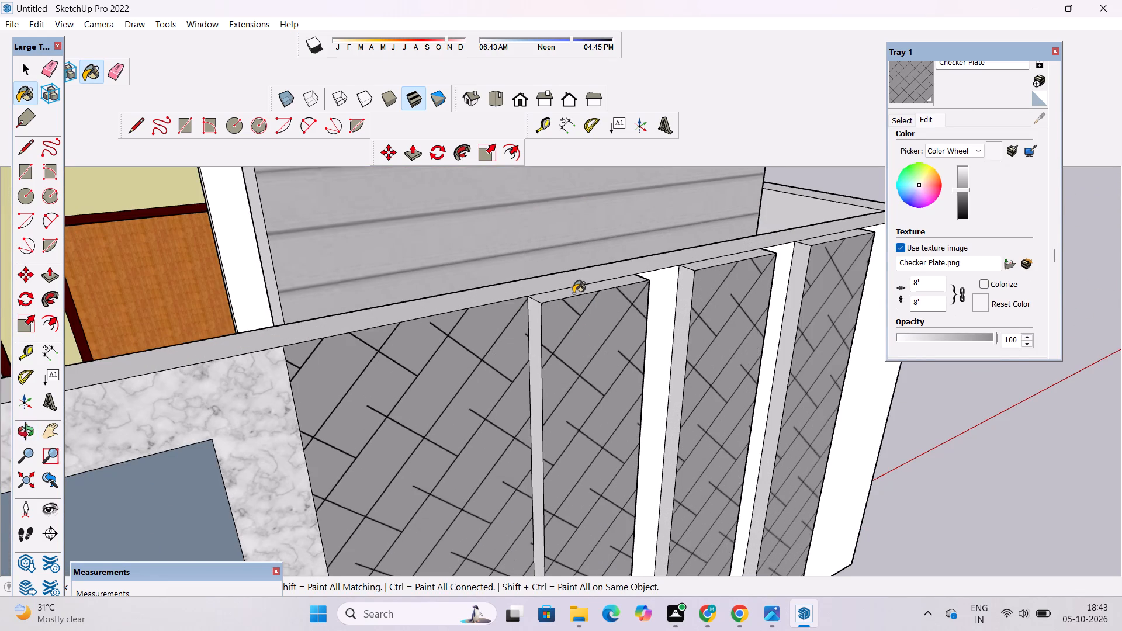
key("ctrl+z")
scroll(411, 316, "down", 4)
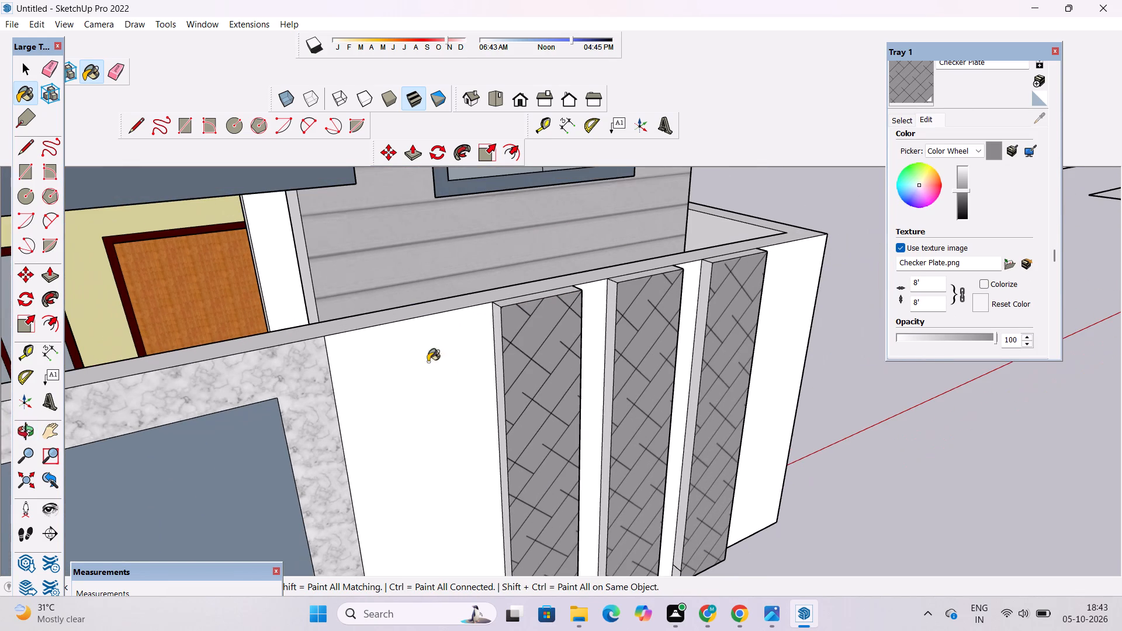
left_click(445, 398)
Paint the top faces and the marble-facing side faces of the three raised wall strips with Checker Plate.
scroll(476, 345, "up", 5)
left_click(512, 301)
left_click(539, 271)
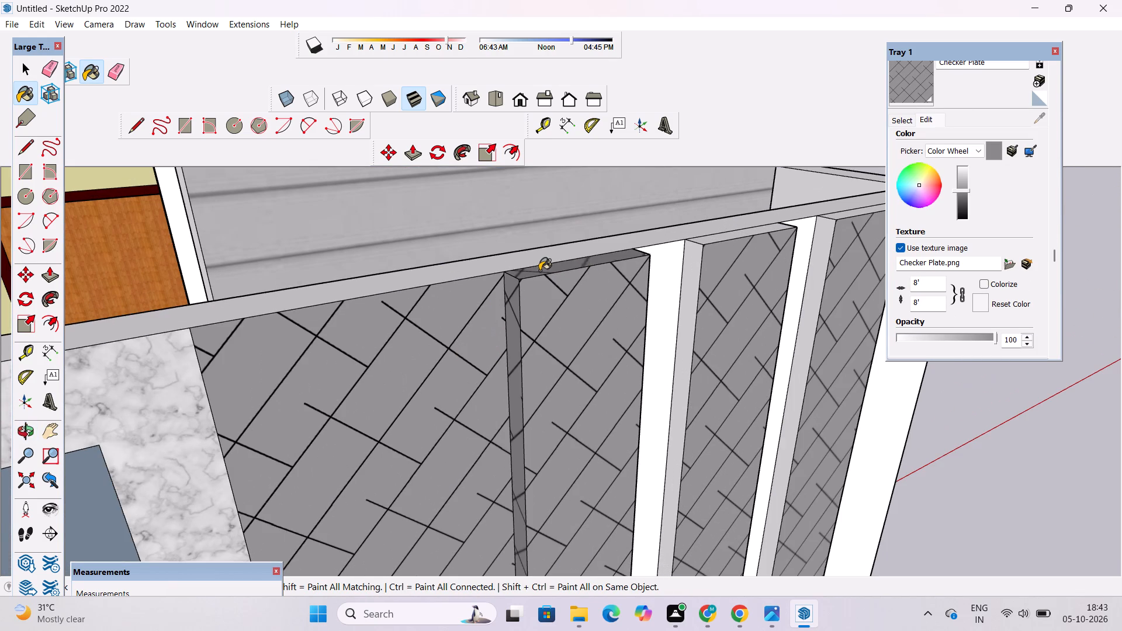
left_click(694, 269)
left_click(723, 235)
left_click(822, 238)
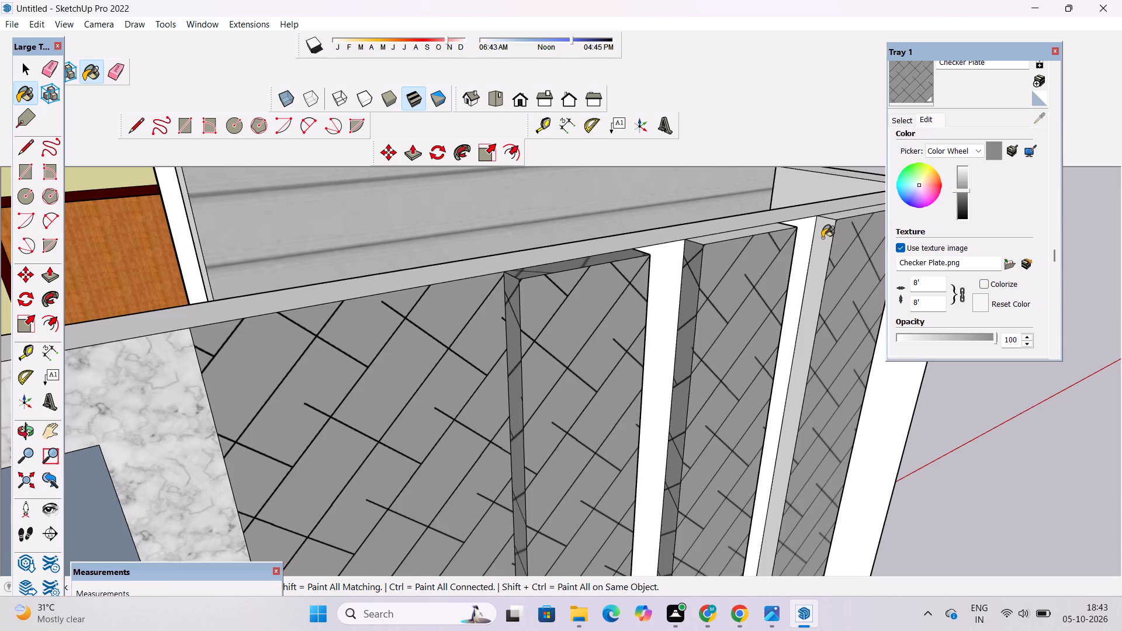
scroll(232, 339, "down", 5)
scroll(773, 258, "up", 4)
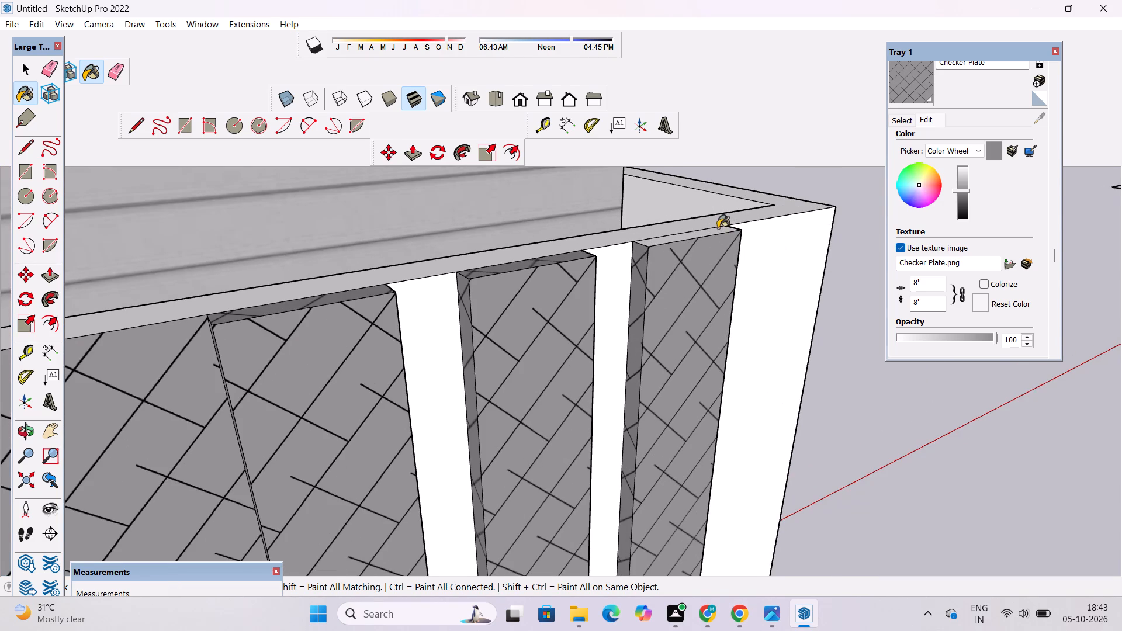
left_click(719, 227)
Paint the side faces of the three raised strips that face away from the marble border with Checker Plate.
key("o")
left_click_drag(740, 317, 351, 273)
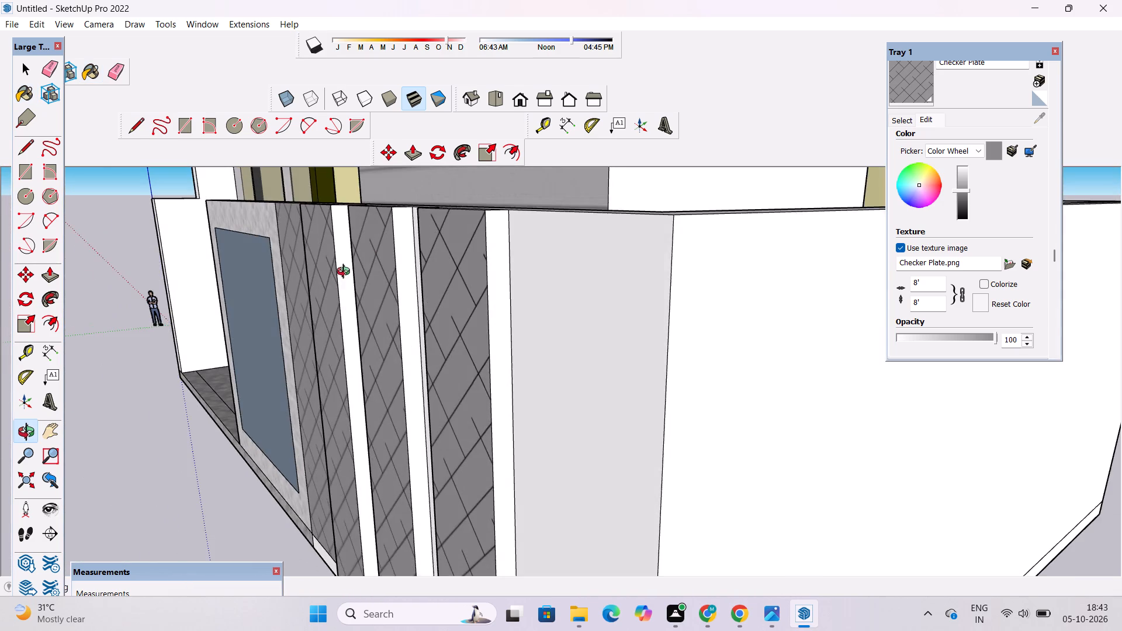
left_click_drag(343, 311, 476, 324)
left_click(902, 85)
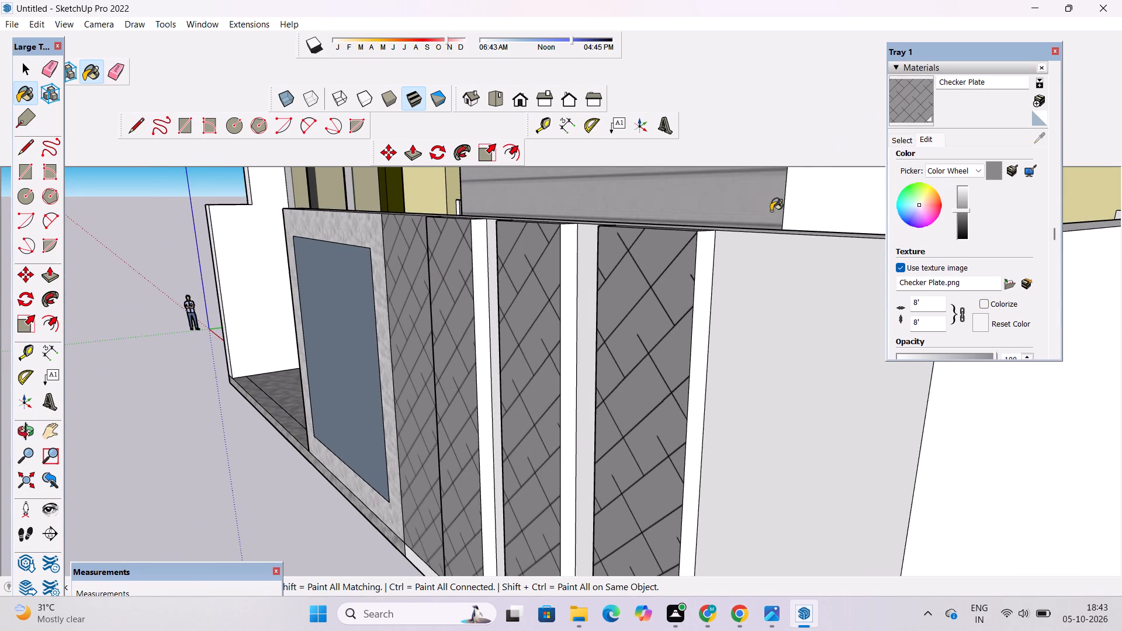
scroll(705, 266, "up", 4)
left_click(705, 266)
left_click(533, 259)
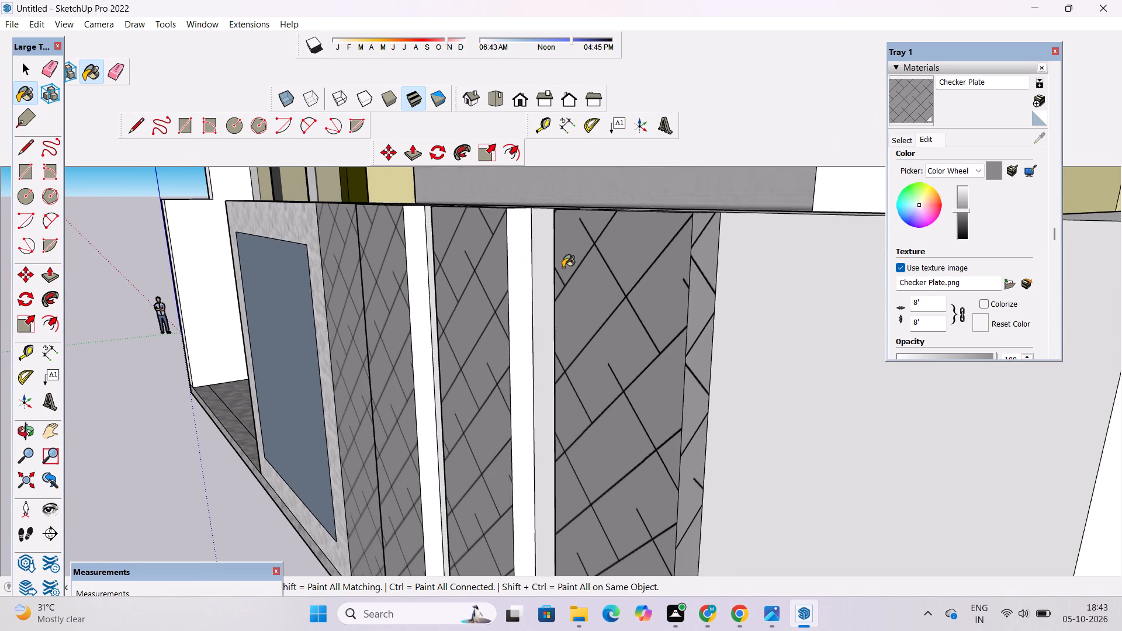
scroll(564, 269, "down", 1)
key("ctrl+z")
scroll(519, 272, "up", 4)
left_click(511, 237)
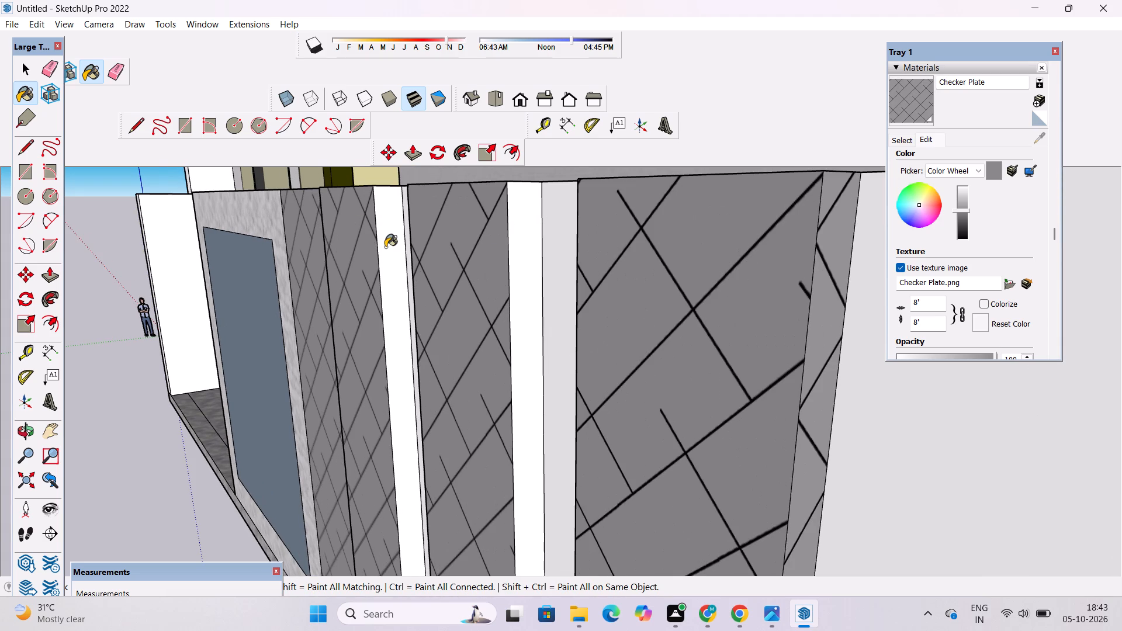
left_click(385, 247)
Erase the short stray edges crossing the bottom faces of the three raised strips on the boundary wall.
key("o")
scroll(615, 280, "down", 15)
left_click_drag(522, 457, 655, 456)
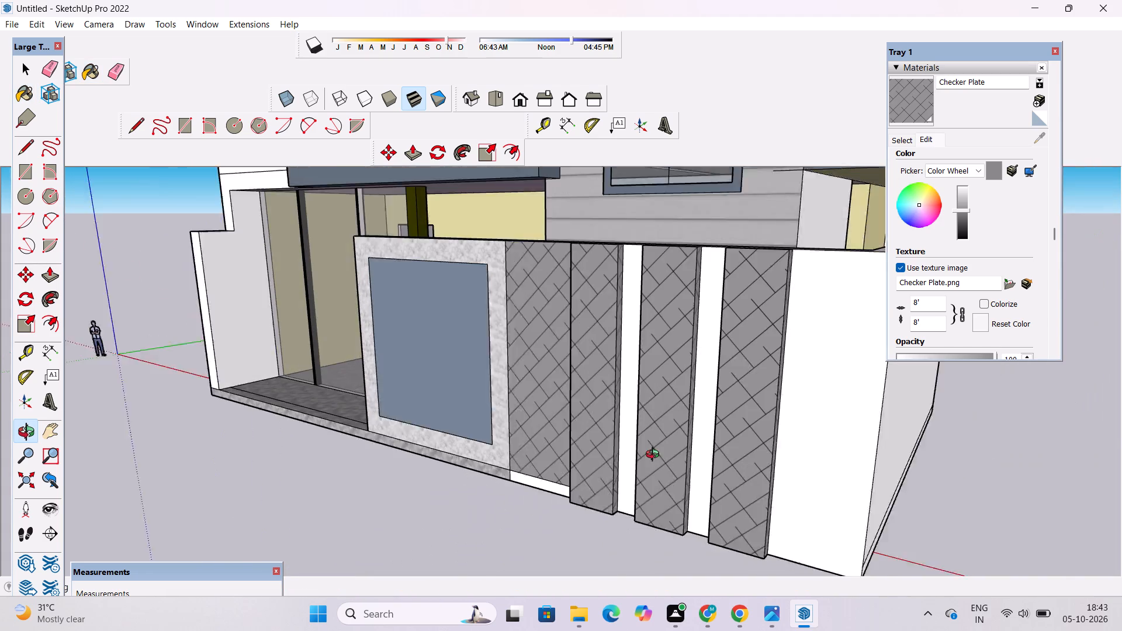
left_click_drag(655, 456, 664, 457)
left_click_drag(702, 466, 456, 470)
scroll(448, 479, "up", 4)
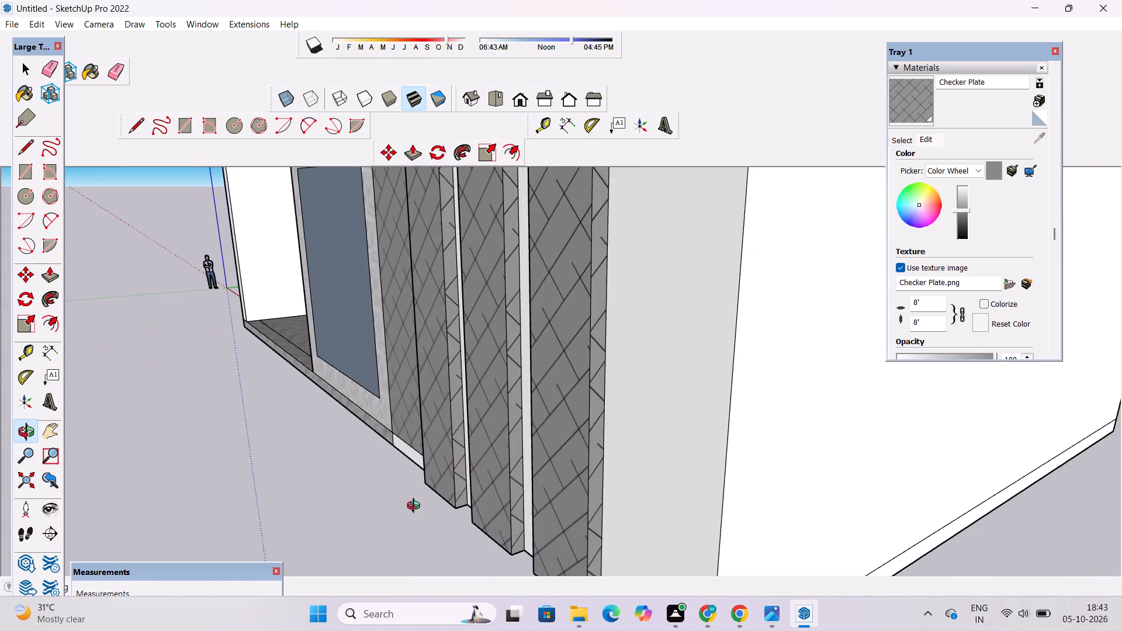
left_click_drag(416, 507, 538, 322)
scroll(547, 355, "down", 6)
left_click_drag(536, 417, 597, 356)
scroll(613, 354, "up", 3)
left_click_drag(615, 355, 613, 380, "shift")
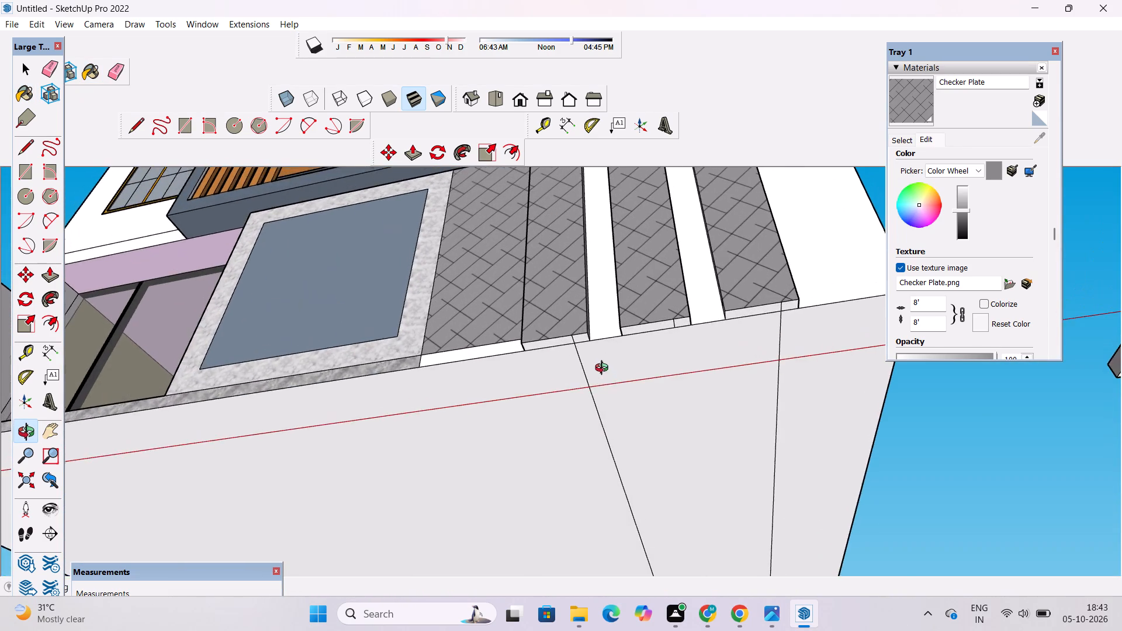
scroll(604, 369, "up", 3)
left_click_drag(604, 367, 591, 386, "shift")
left_click(897, 85)
scroll(725, 308, "up", 4)
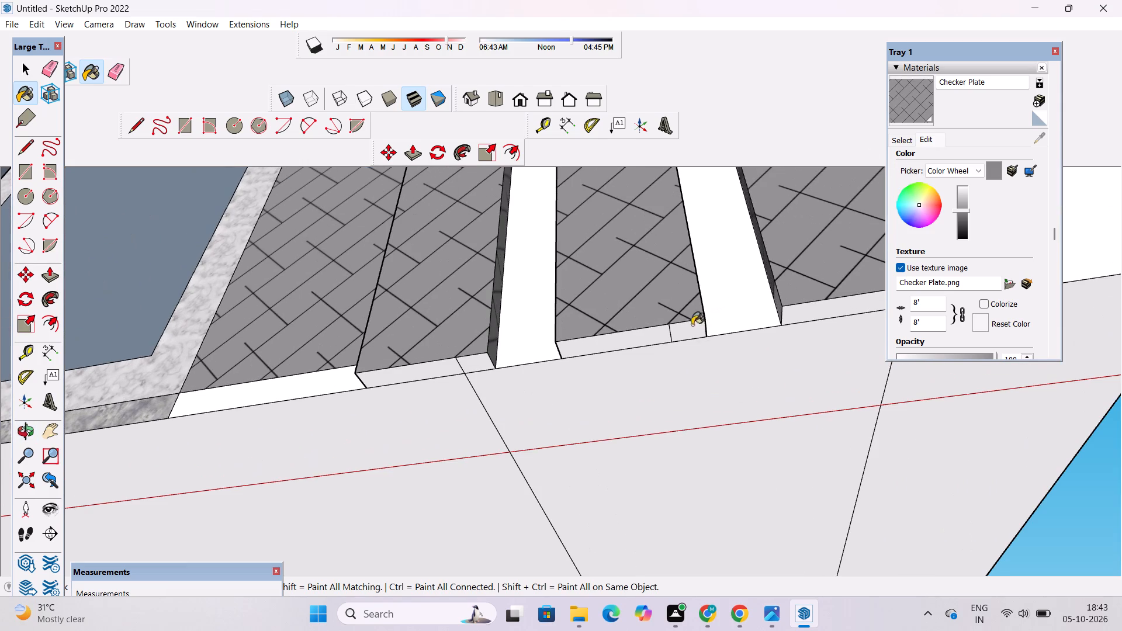
key("space")
type("e")
left_click(676, 332)
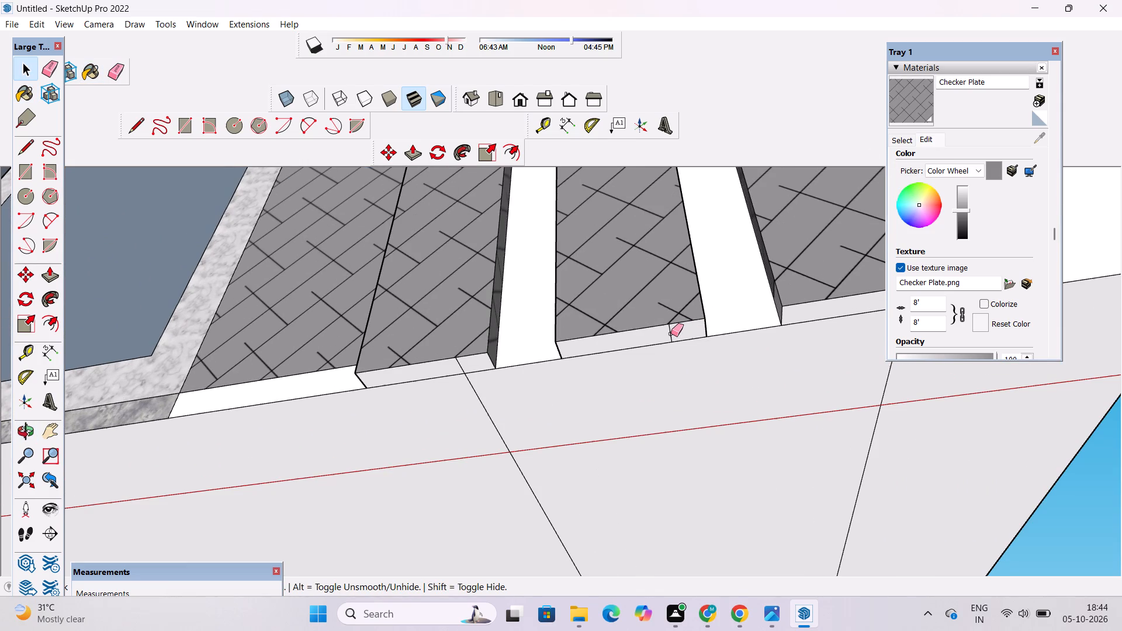
left_click(671, 334)
left_click(457, 363)
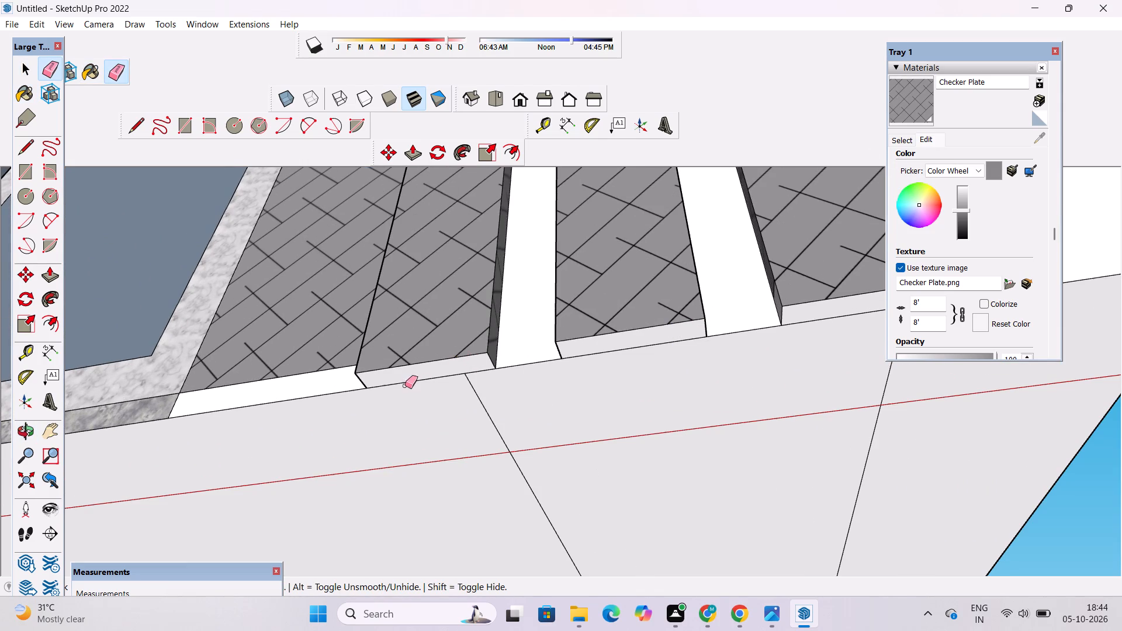
scroll(404, 386, "down", 5)
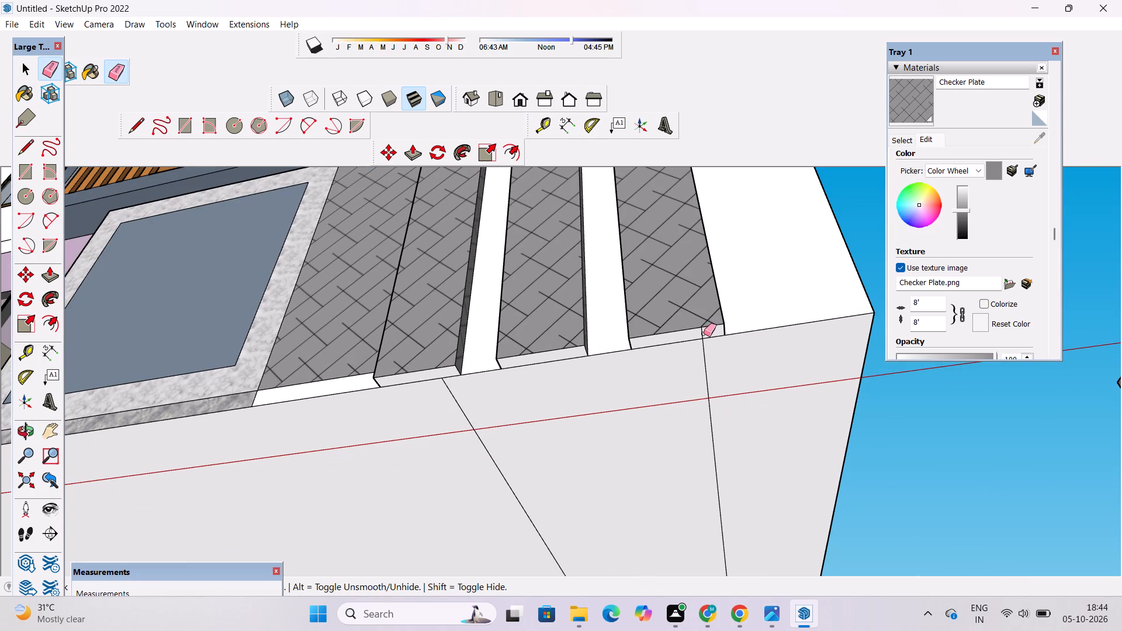
left_click(701, 334)
Paint the bottom faces of the three raised strips and the narrow base band beside the marble border with Checker Plate.
left_click(902, 92)
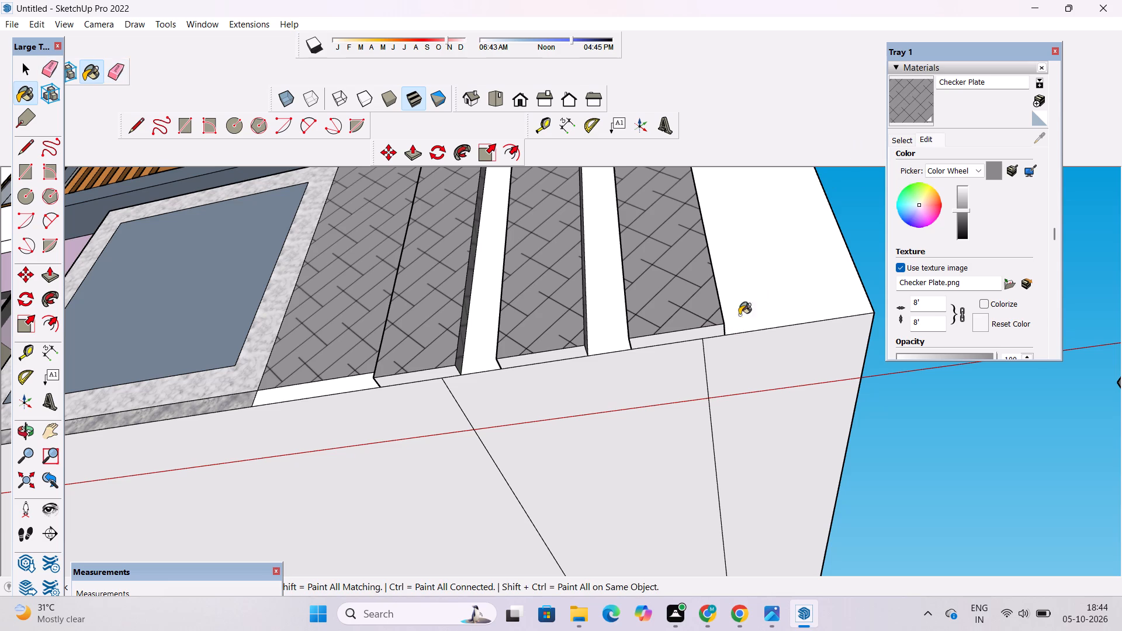
scroll(707, 331, "up", 7)
left_click(698, 335)
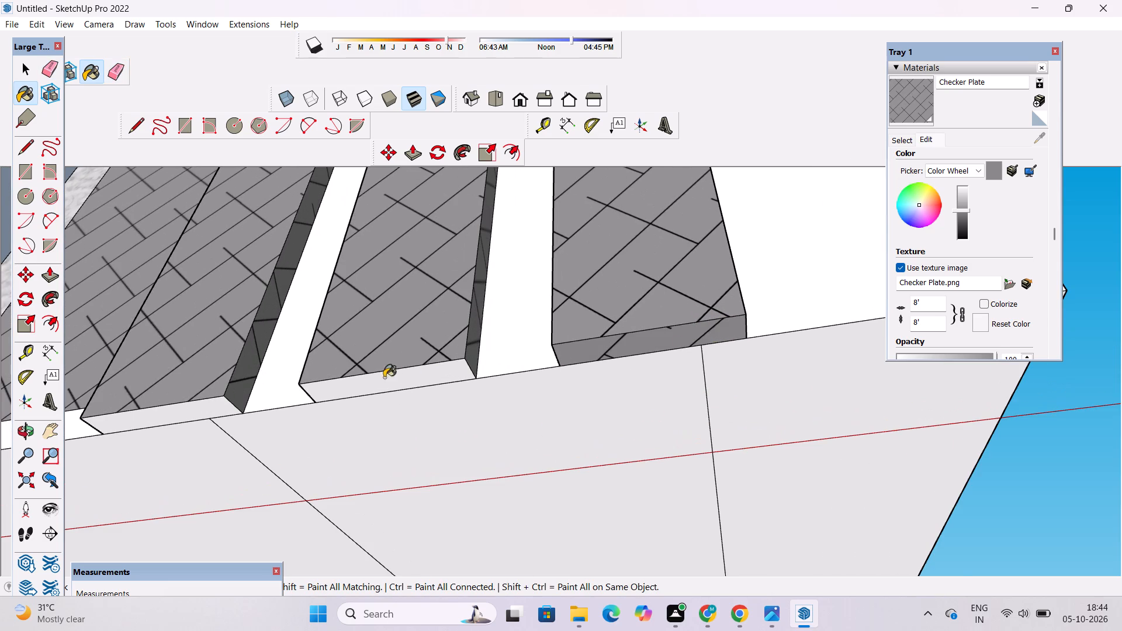
left_click(410, 379)
scroll(510, 345, "down", 3)
left_click(257, 397)
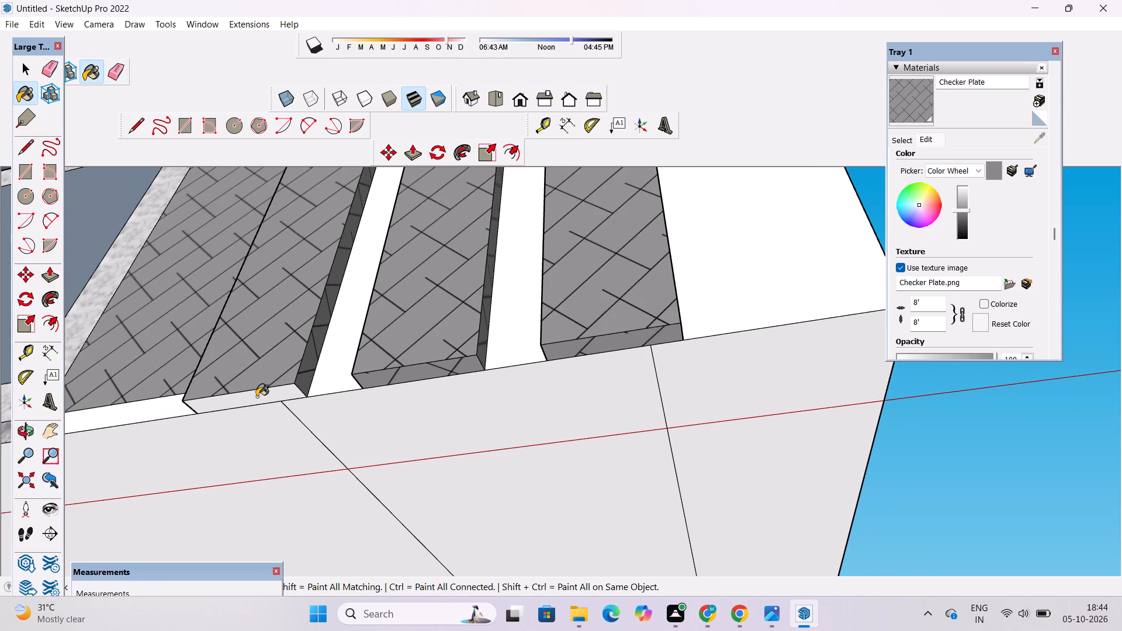
scroll(593, 344, "down", 8)
scroll(286, 388, "up", 9)
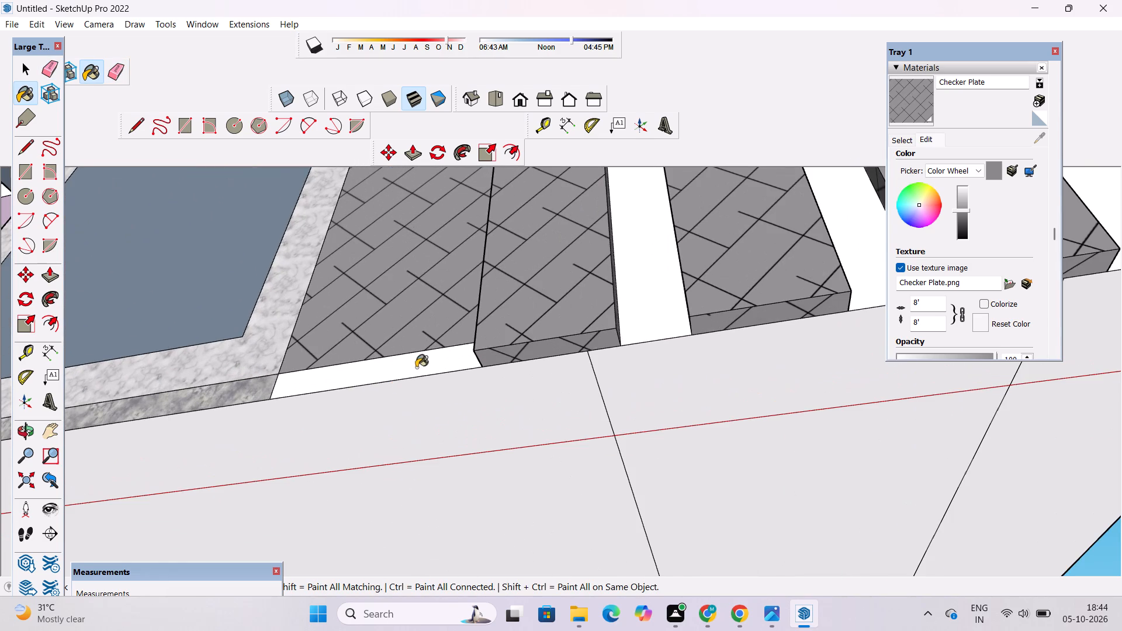
left_click(428, 358)
Examine the house and boundary wall from the front, above and the sides for faces still needing a material.
key("o")
scroll(483, 287, "down", 7)
left_click_drag(511, 291, 541, 425)
scroll(542, 393, "down", 2)
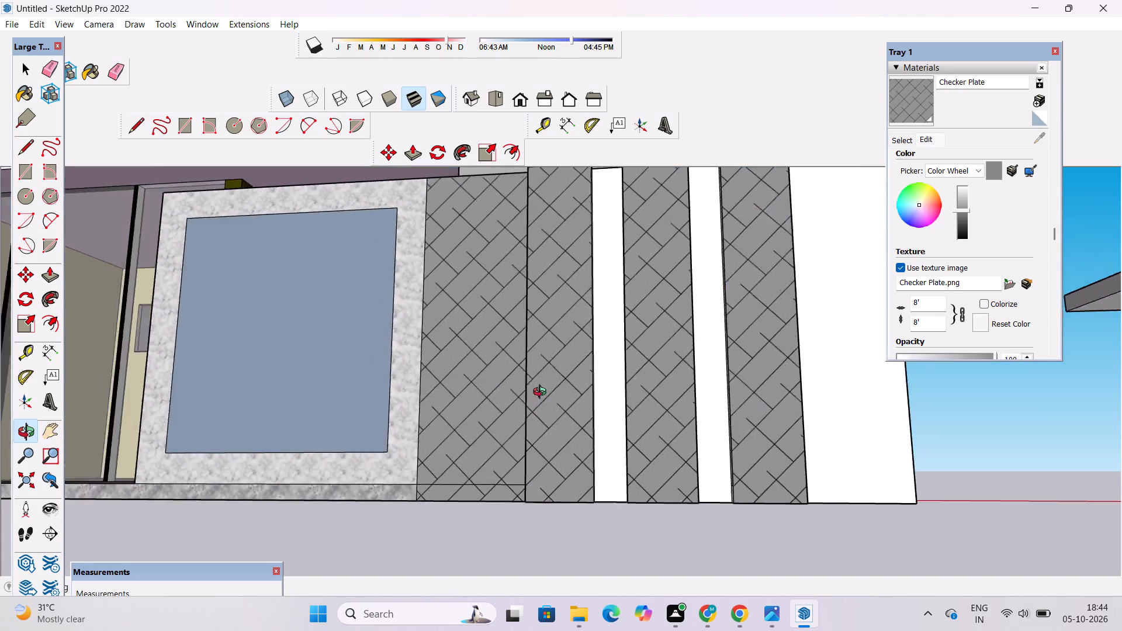
scroll(542, 393, "down", 10)
left_click_drag(545, 398, 561, 405)
scroll(561, 404, "down", 4)
left_click_drag(550, 403, 583, 392, "shift")
scroll(583, 390, "up", 1)
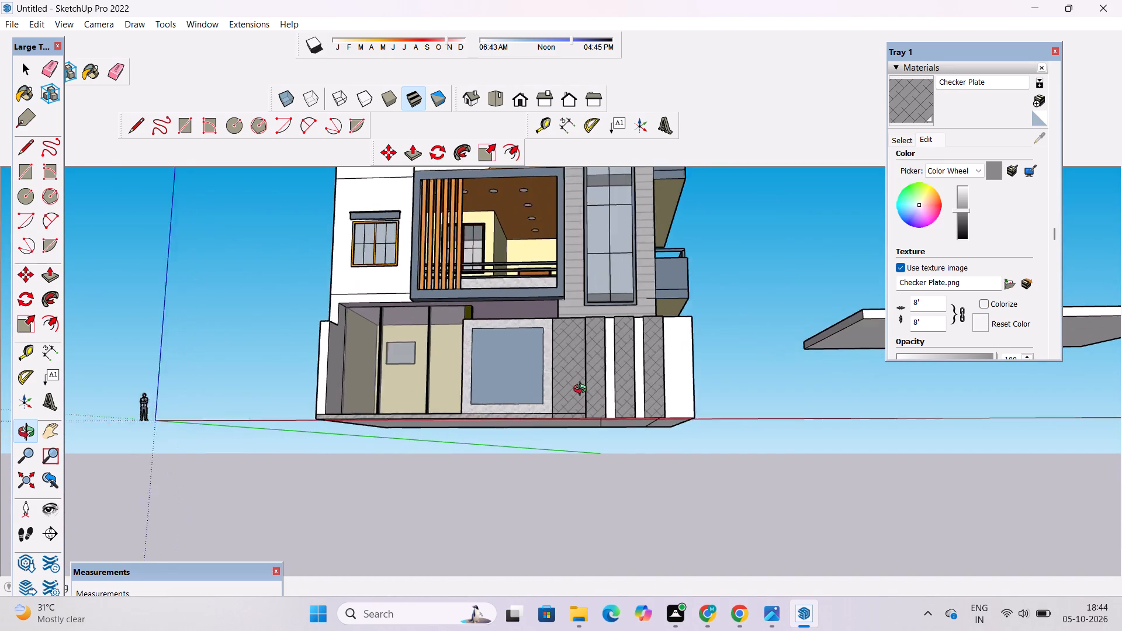
scroll(583, 390, "up", 2)
scroll(581, 390, "down", 3)
left_click_drag(570, 415, 611, 455)
scroll(660, 366, "up", 3)
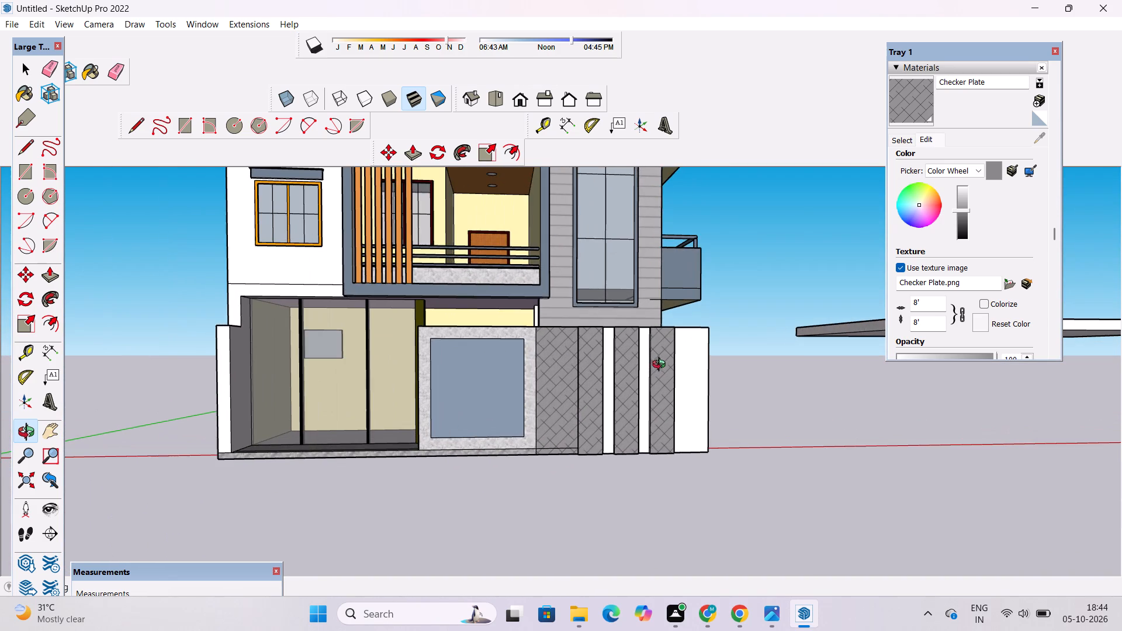
left_click_drag(694, 372, 667, 377)
left_click_drag(661, 389, 597, 409, "shift")
scroll(590, 391, "down", 6)
left_click_drag(535, 415, 736, 525)
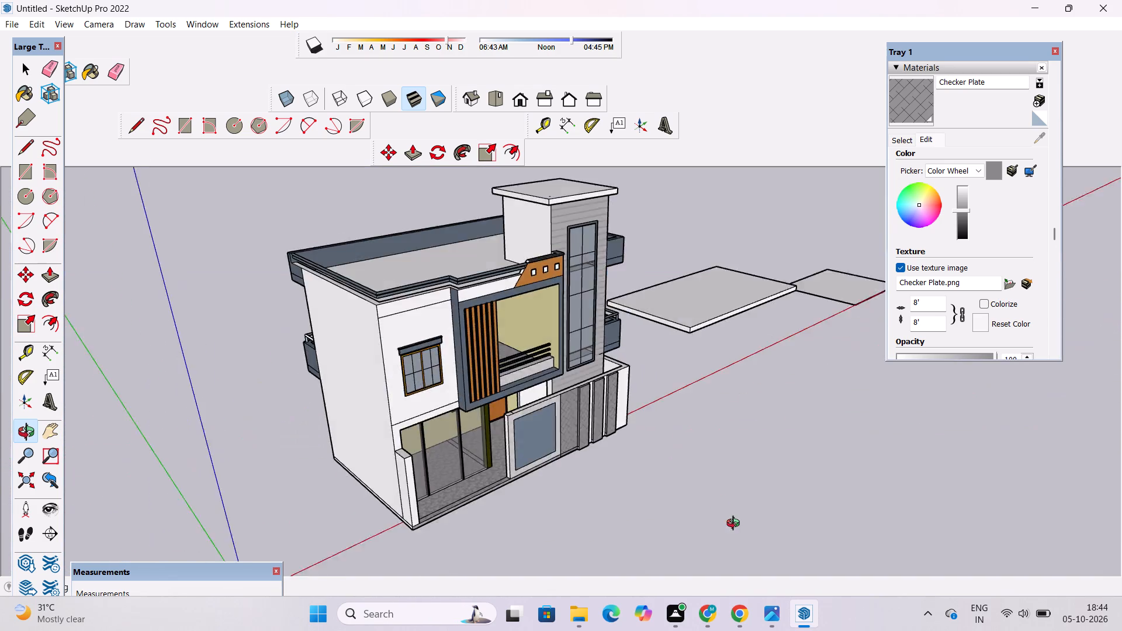
left_click_drag(736, 525, 417, 548)
scroll(494, 411, "up", 5)
left_click_drag(504, 432, 532, 487, "shift")
left_click_drag(714, 496, 328, 498)
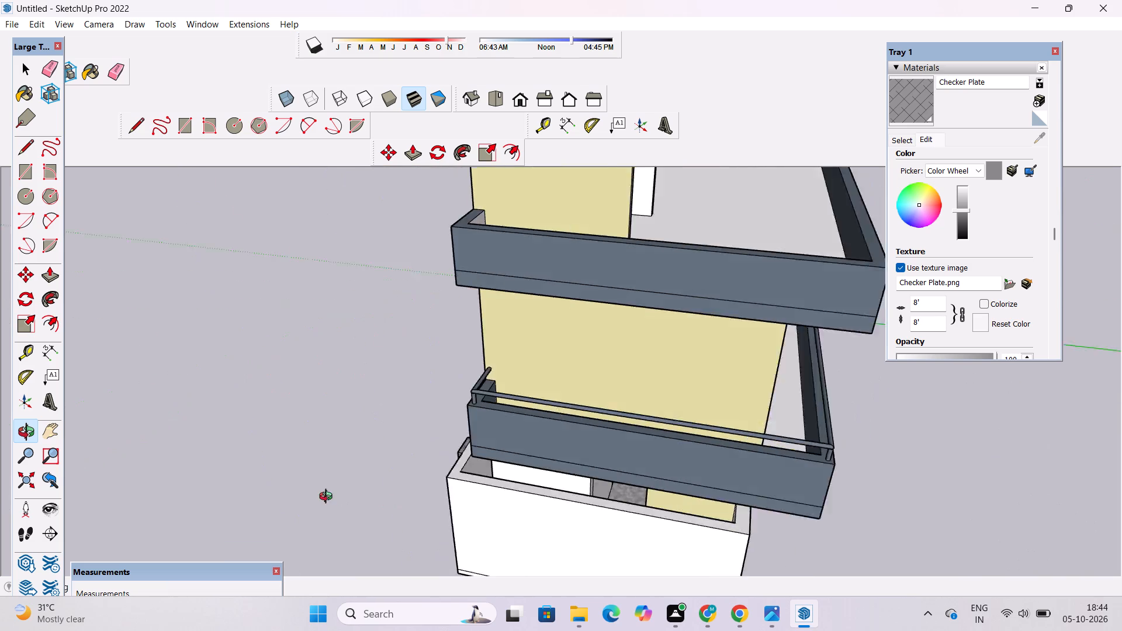
left_click_drag(328, 498, 926, 479)
scroll(788, 411, "up", 5)
left_click_drag(750, 420, 466, 479)
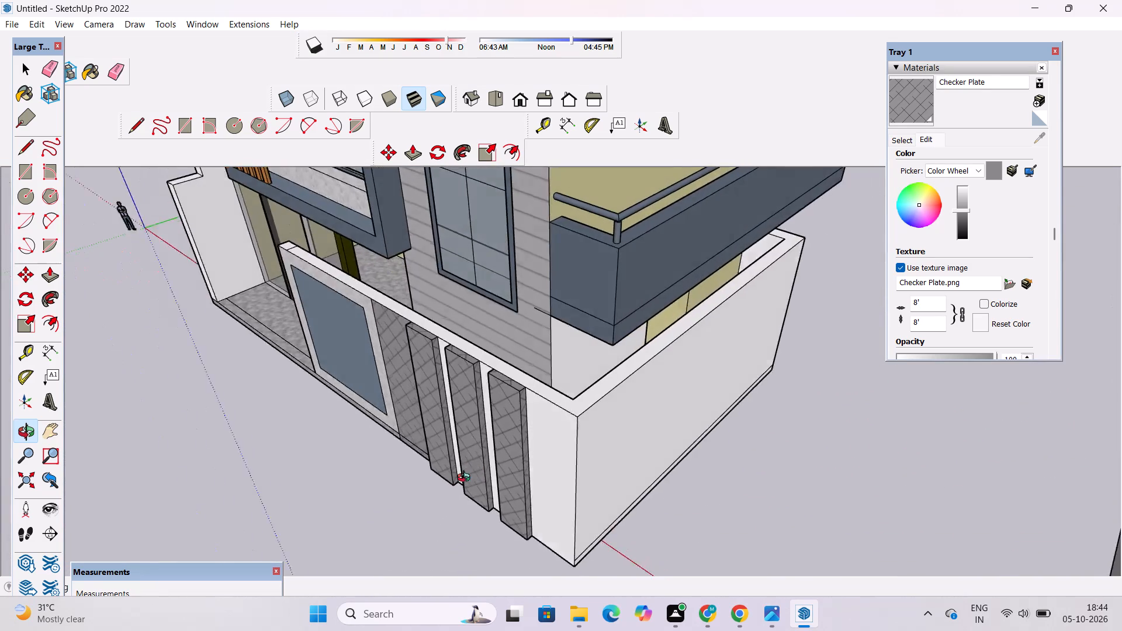
Examine the house from the boundary wall corner, the rear and the front for areas that still need work.
left_click_drag(466, 479, 473, 429)
left_click_drag(568, 403, 574, 467, "shift")
left_click_drag(593, 445, 587, 374)
scroll(687, 374, "up", 3)
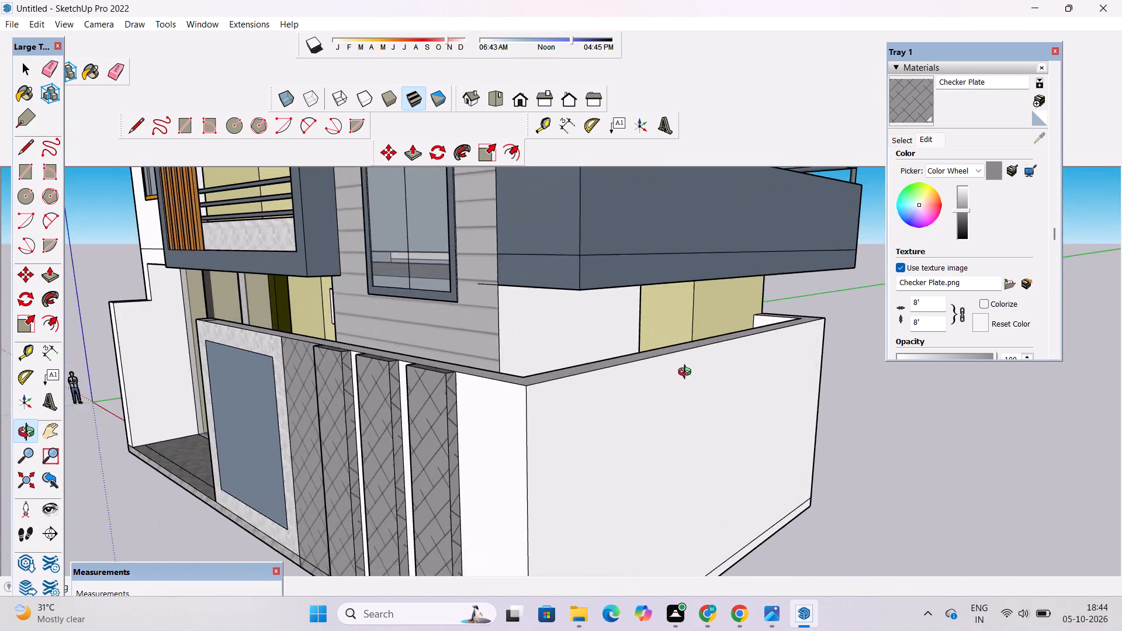
left_click_drag(875, 341, 303, 370)
scroll(435, 345, "down", 12)
left_click_drag(448, 408, 448, 415)
scroll(449, 386, "down", 10)
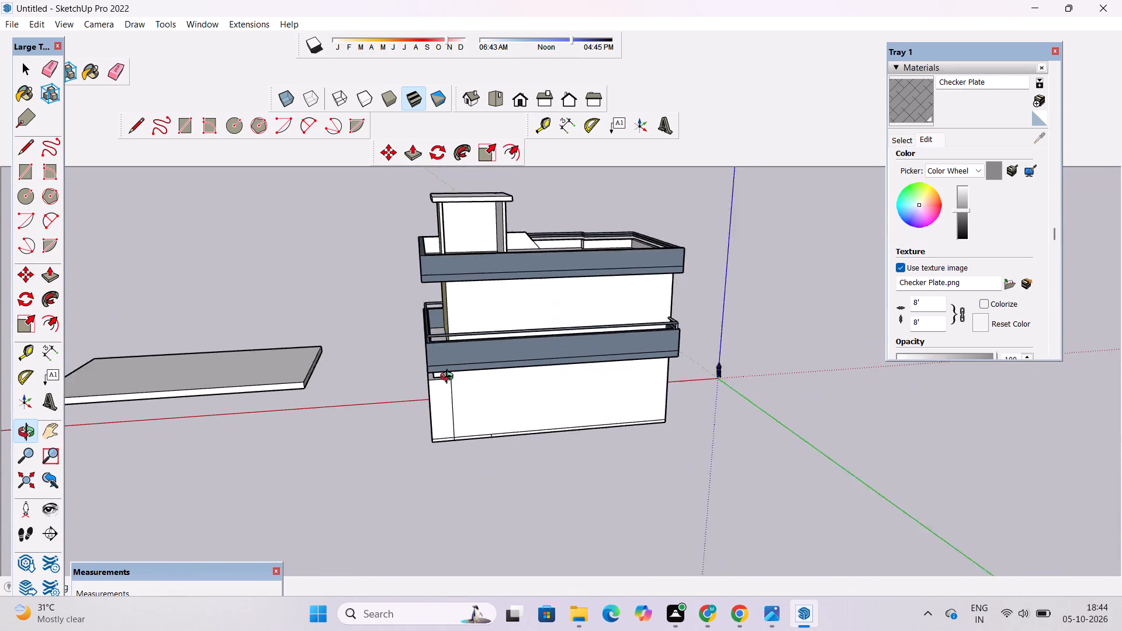
scroll(449, 378, "down", 2)
left_click_drag(467, 399, 919, 379)
scroll(552, 412, "up", 5)
left_click_drag(556, 424, 781, 425)
left_click_drag(772, 424, 702, 431, "shift")
scroll(548, 398, "up", 3)
left_click_drag(546, 391, 591, 479, "shift")
scroll(586, 458, "down", 6)
left_click_drag(583, 460, 625, 417)
left_click_drag(618, 448, 629, 391, "shift")
left_click_drag(618, 403, 643, 403, "shift")
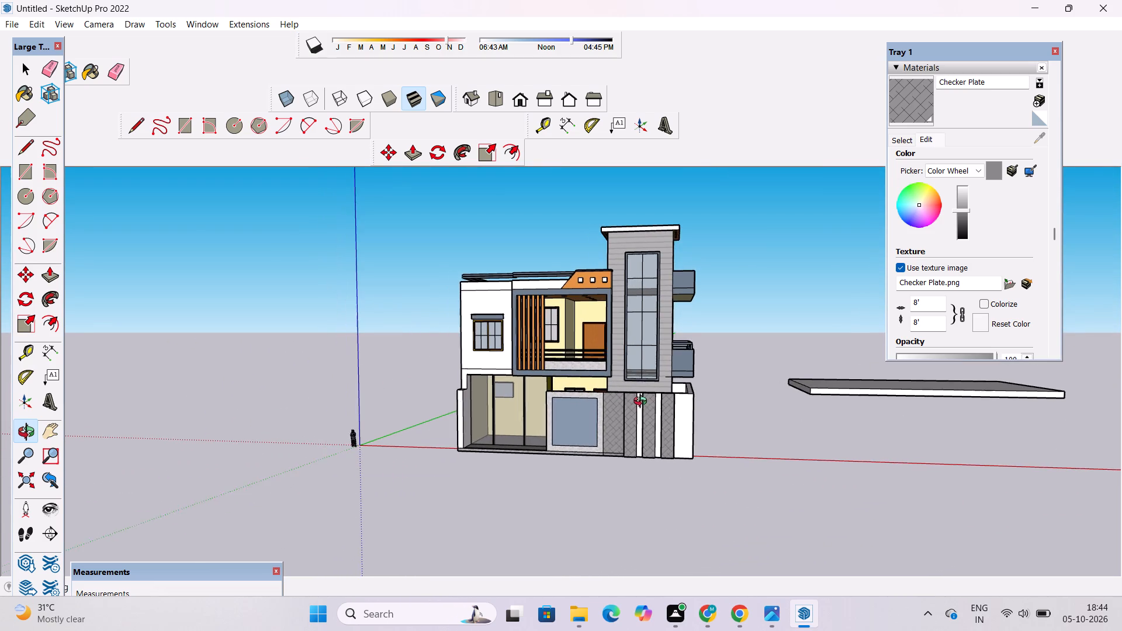
left_click_drag(643, 403, 643, 403, "shift")
left_click_drag(633, 405, 599, 409, "shift")
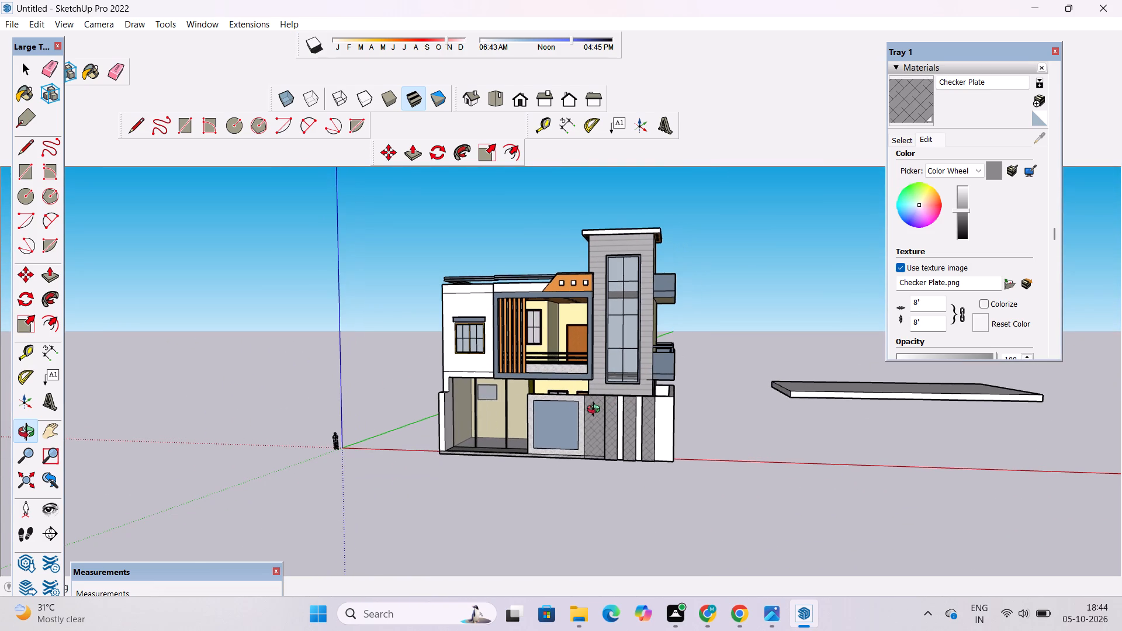
scroll(585, 391, "up", 3)
left_click_drag(584, 376, 620, 512)
scroll(561, 387, "up", 4)
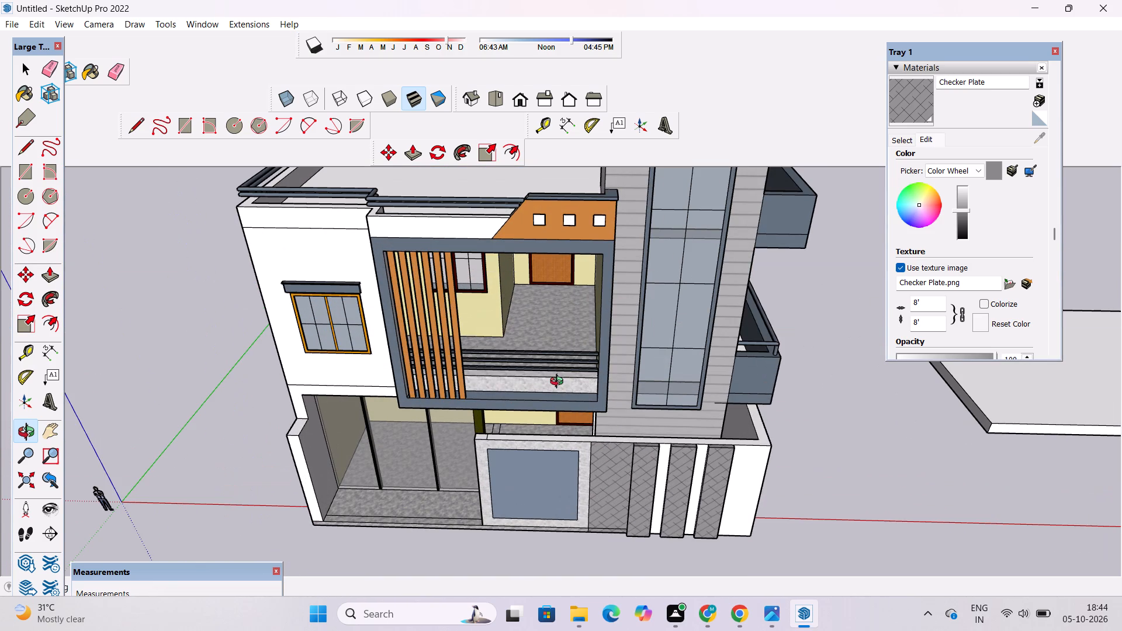
scroll(559, 383, "down", 4)
scroll(559, 383, "up", 4)
left_click_drag(556, 390, 572, 422, "shift")
left_click_drag(569, 425, 558, 356)
scroll(552, 363, "down", 5)
left_click_drag(522, 436, 605, 382, "shift")
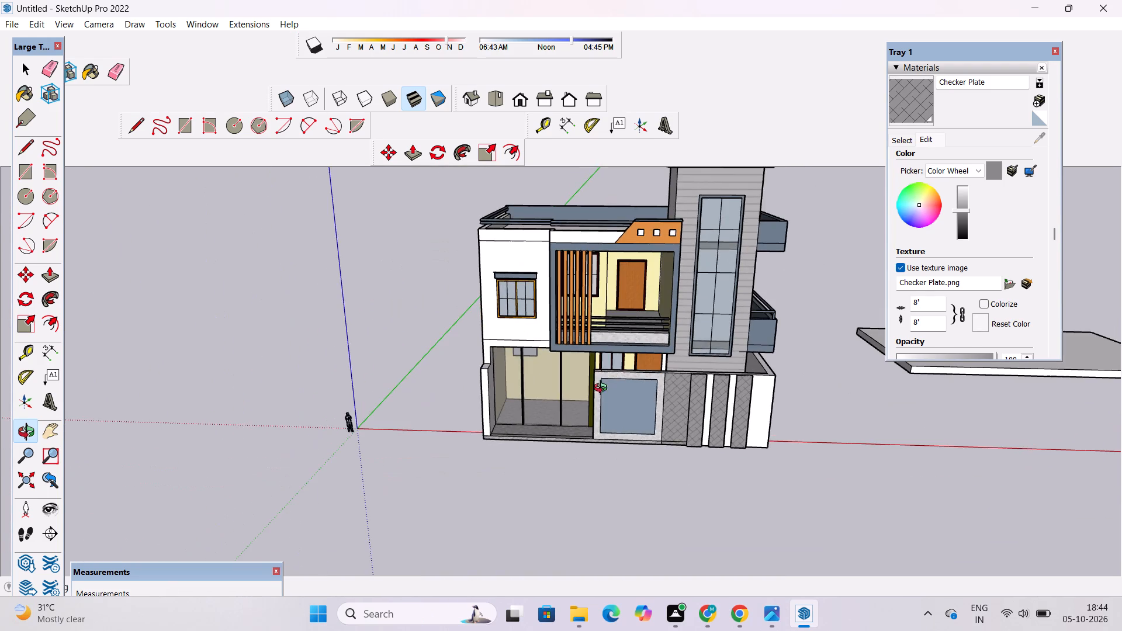
Draw a narrow rectangle about 29' long along the porch's front edge, from the white side wall to the marble-bordered wall.
scroll(554, 408, "up", 3)
left_click_drag(558, 411, 589, 571)
scroll(574, 440, "up", 10)
left_click_drag(573, 440, 663, 411, "shift")
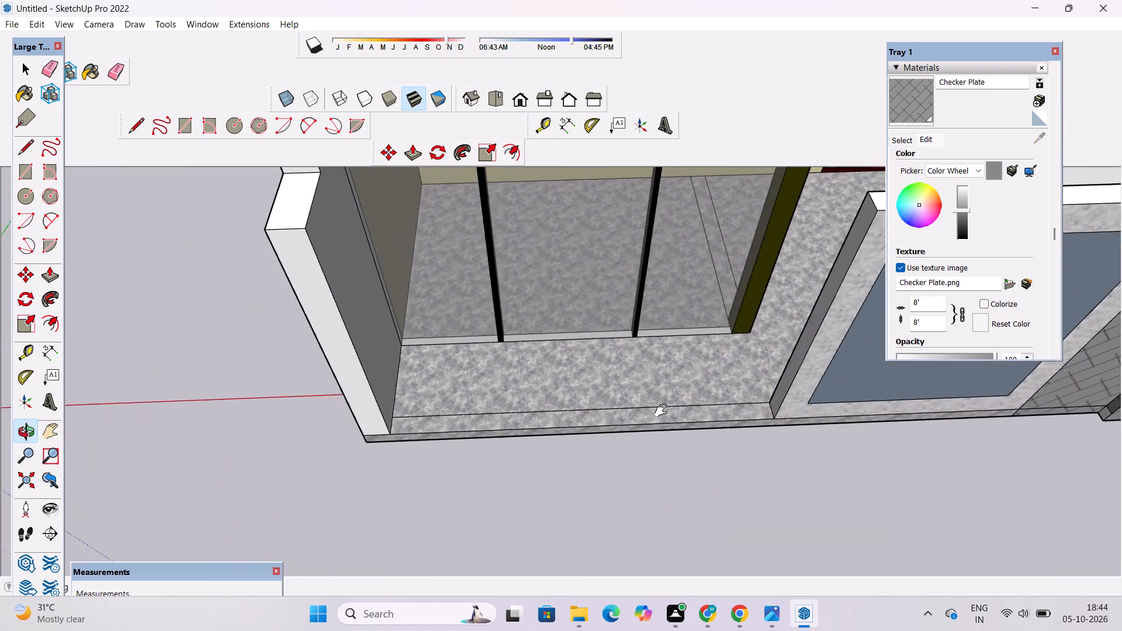
left_click_drag(654, 414, 616, 407)
scroll(615, 406, "down", 3)
left_click_drag(618, 407, 567, 395)
left_click_drag(565, 395, 664, 393)
left_click_drag(664, 393, 628, 415, "shift")
scroll(623, 414, "up", 1)
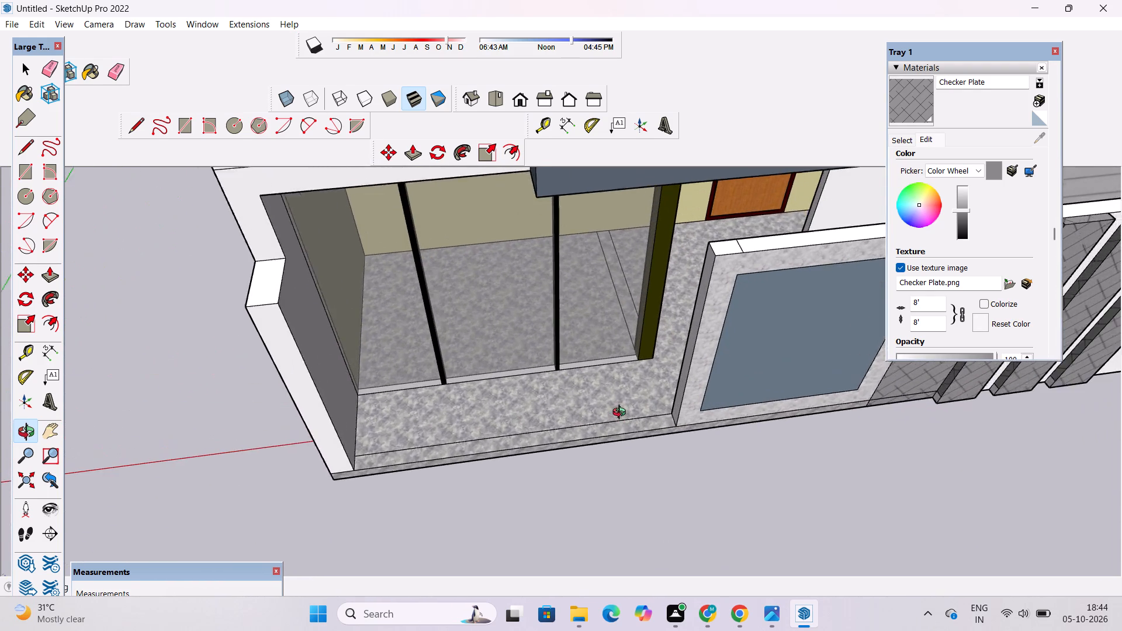
scroll(622, 414, "up", 1)
left_click_drag(622, 414, 595, 415)
left_click(595, 415, "shift")
key("r")
scroll(333, 446, "up", 4)
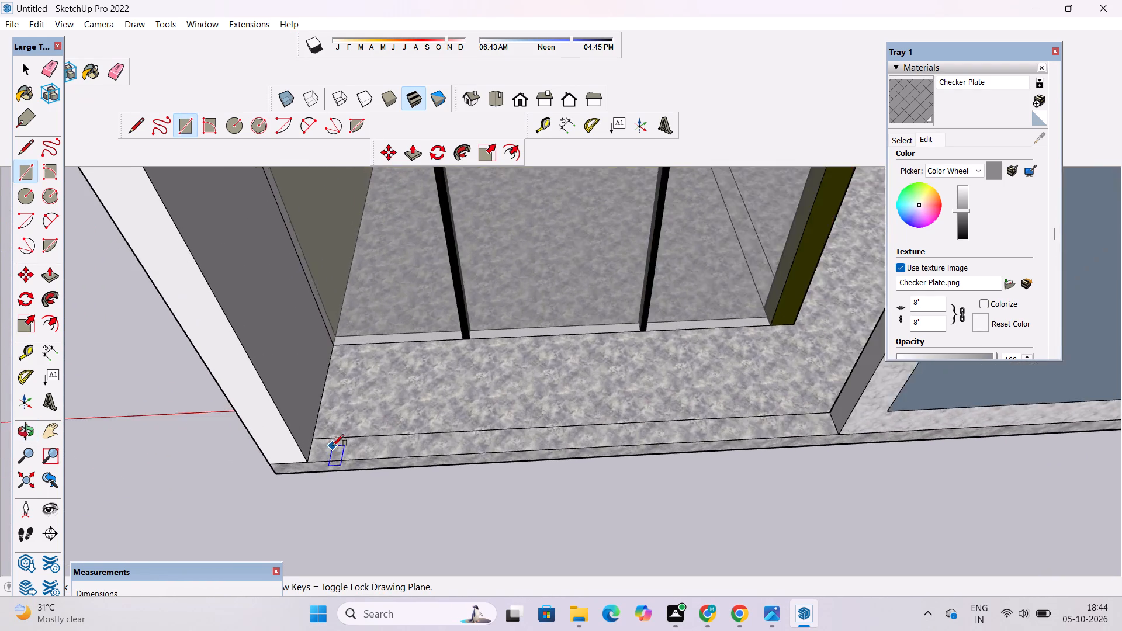
scroll(333, 446, "up", 10)
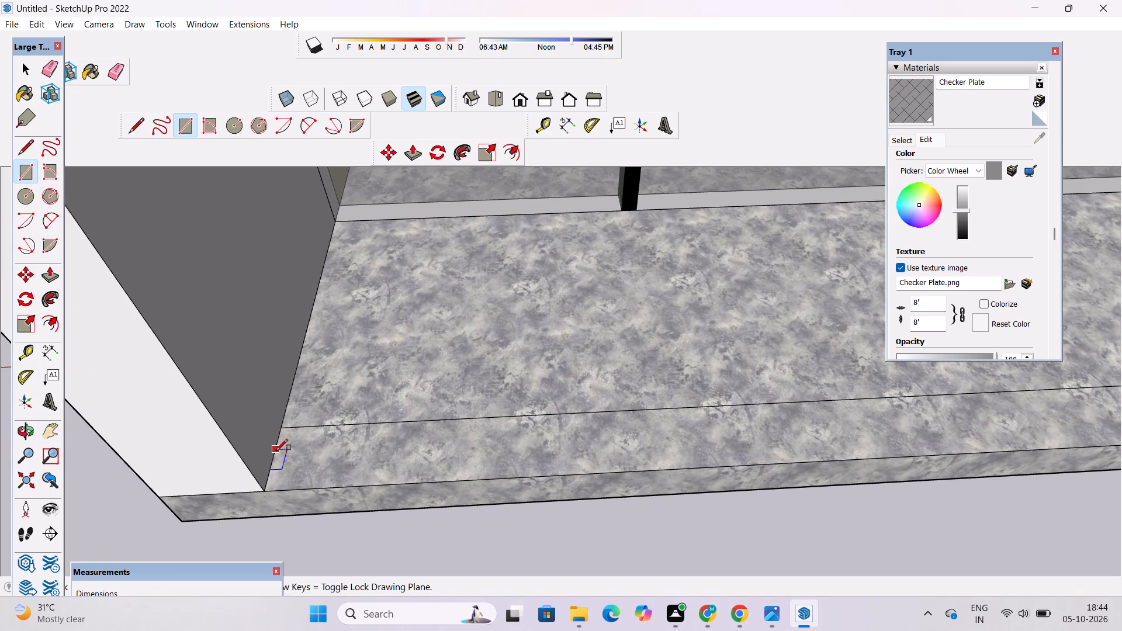
left_click(278, 449)
scroll(280, 458, "down", 9)
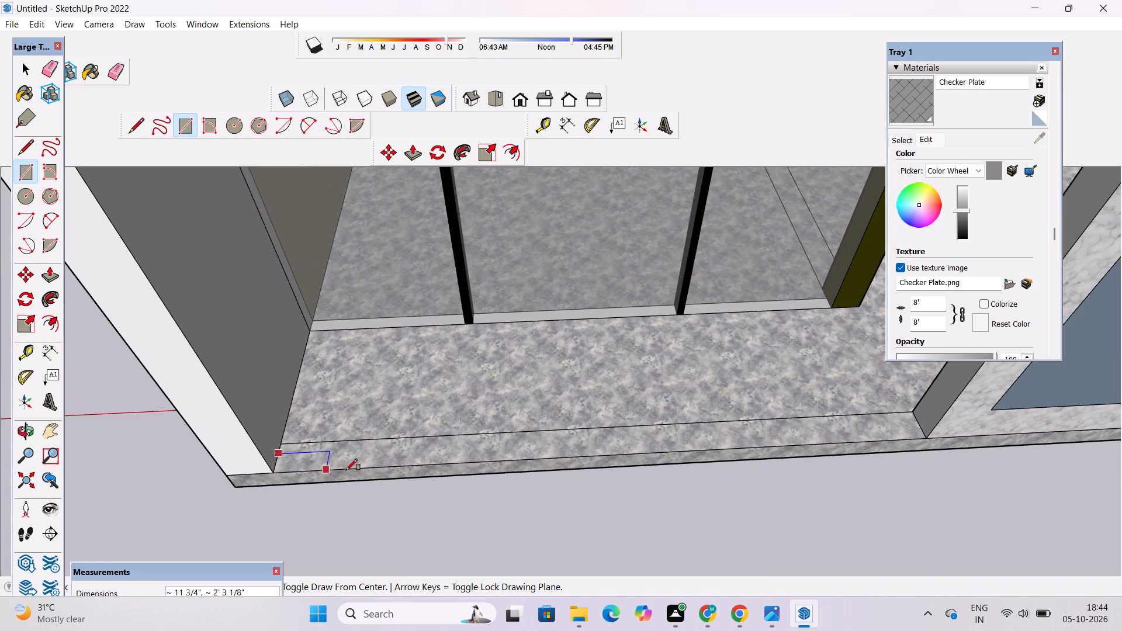
scroll(924, 425, "up", 2)
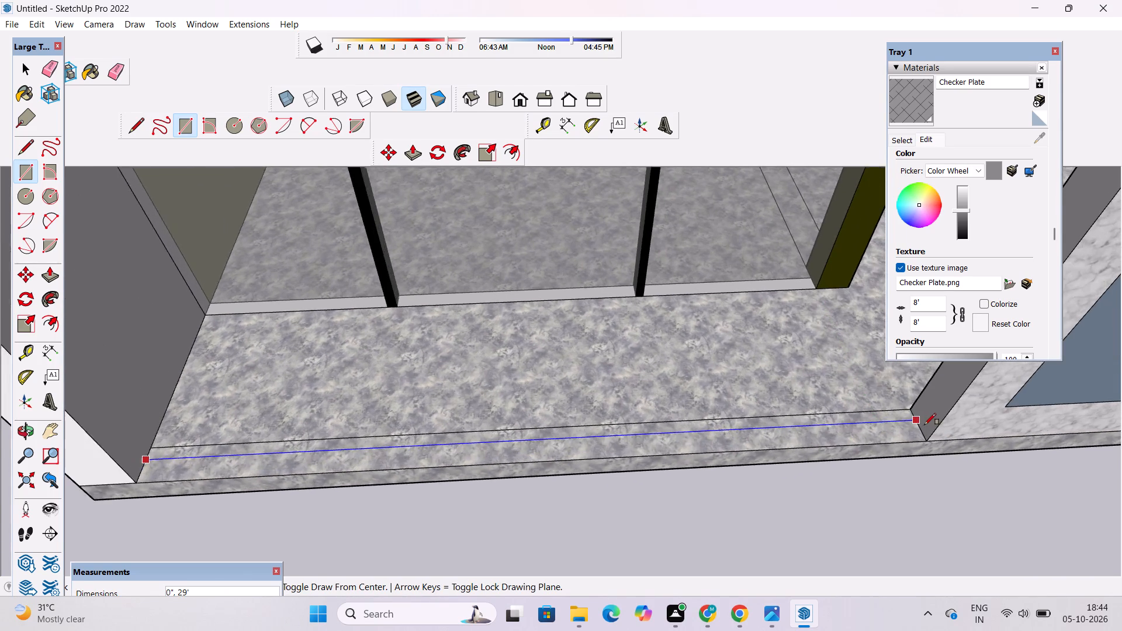
scroll(924, 425, "up", 4)
left_click(919, 434)
key("space")
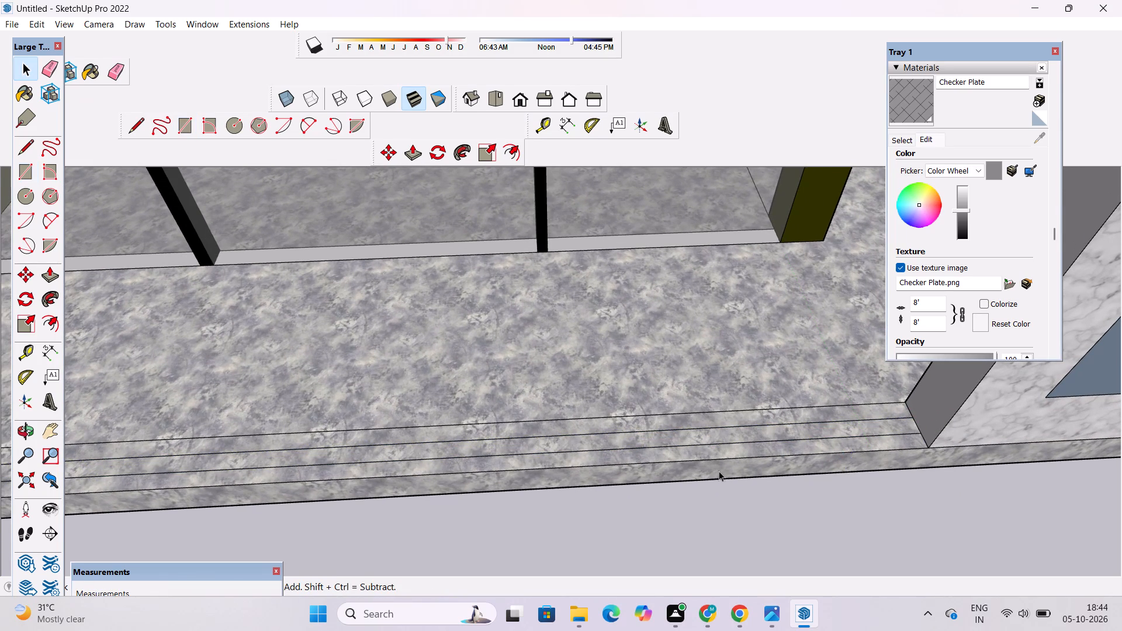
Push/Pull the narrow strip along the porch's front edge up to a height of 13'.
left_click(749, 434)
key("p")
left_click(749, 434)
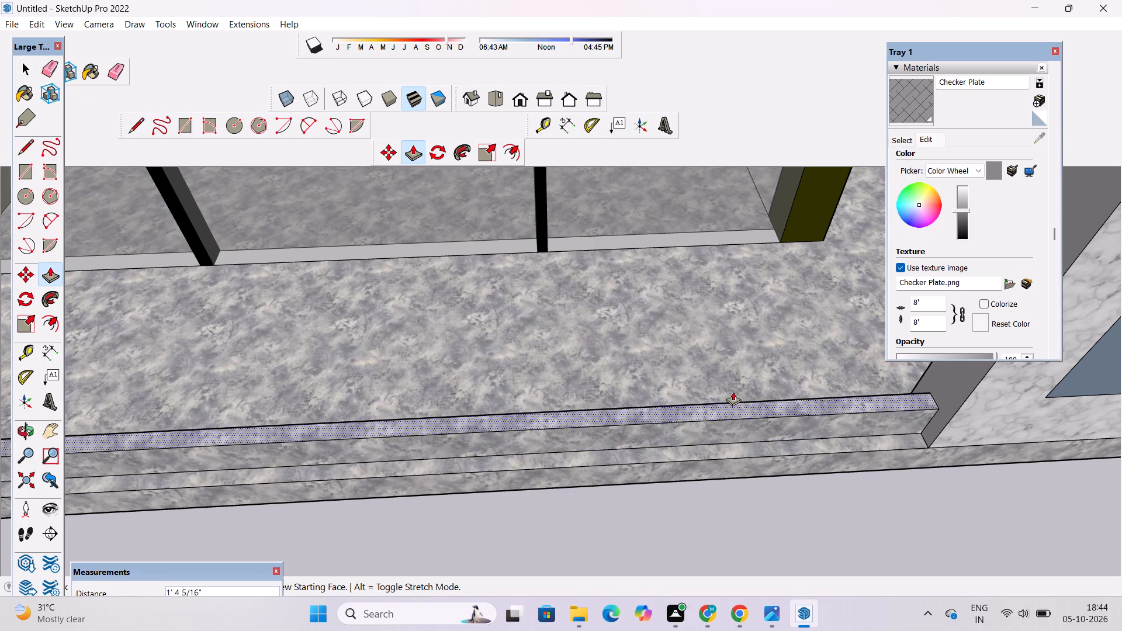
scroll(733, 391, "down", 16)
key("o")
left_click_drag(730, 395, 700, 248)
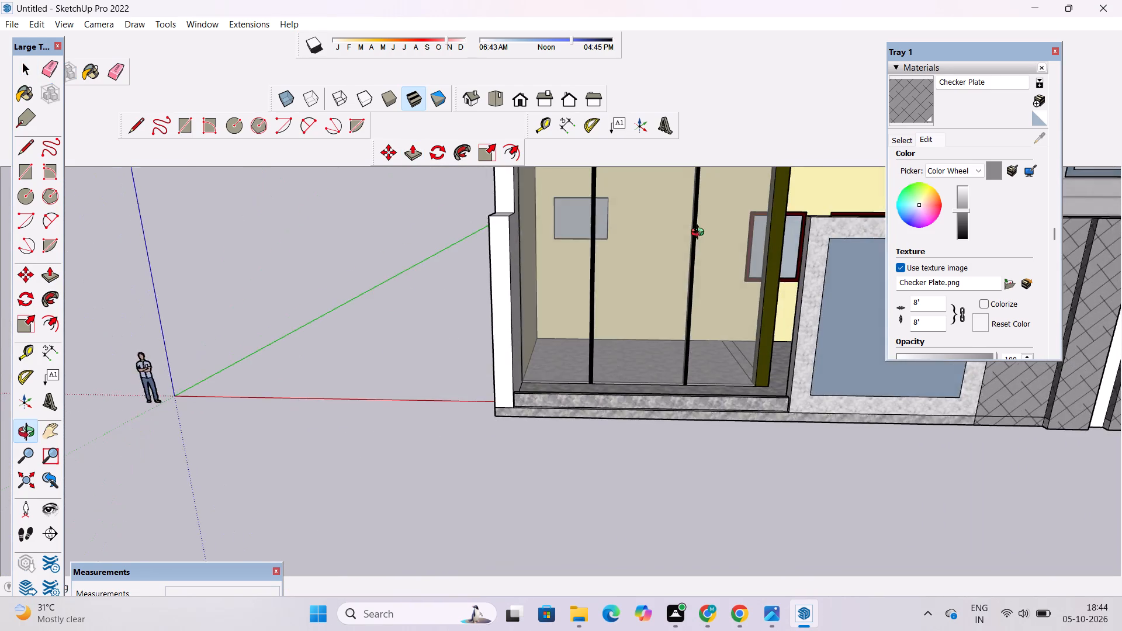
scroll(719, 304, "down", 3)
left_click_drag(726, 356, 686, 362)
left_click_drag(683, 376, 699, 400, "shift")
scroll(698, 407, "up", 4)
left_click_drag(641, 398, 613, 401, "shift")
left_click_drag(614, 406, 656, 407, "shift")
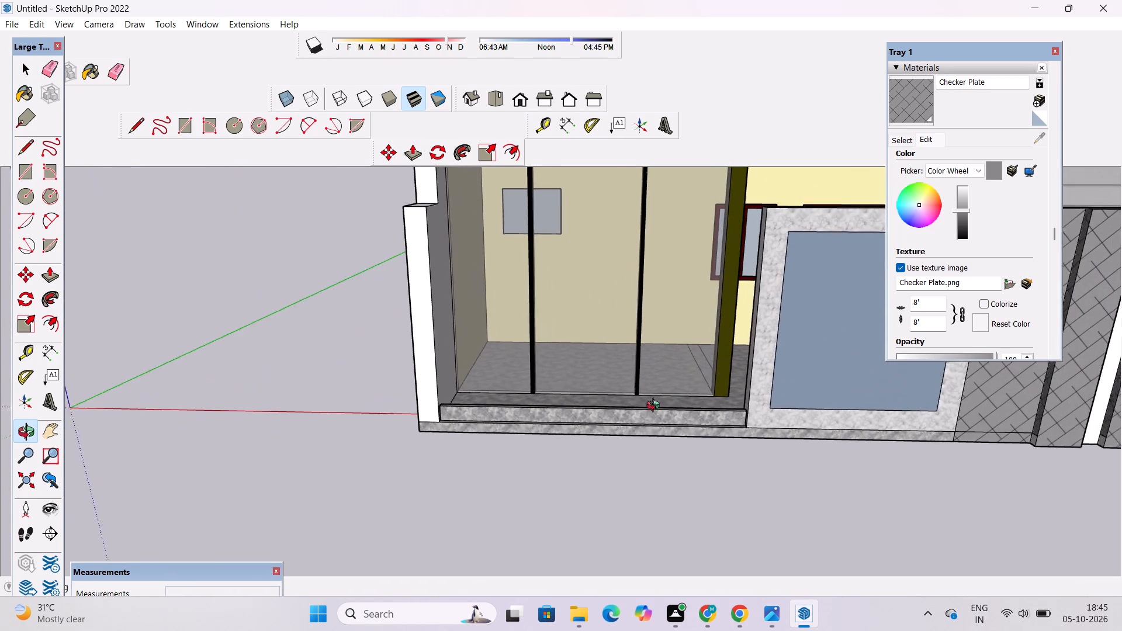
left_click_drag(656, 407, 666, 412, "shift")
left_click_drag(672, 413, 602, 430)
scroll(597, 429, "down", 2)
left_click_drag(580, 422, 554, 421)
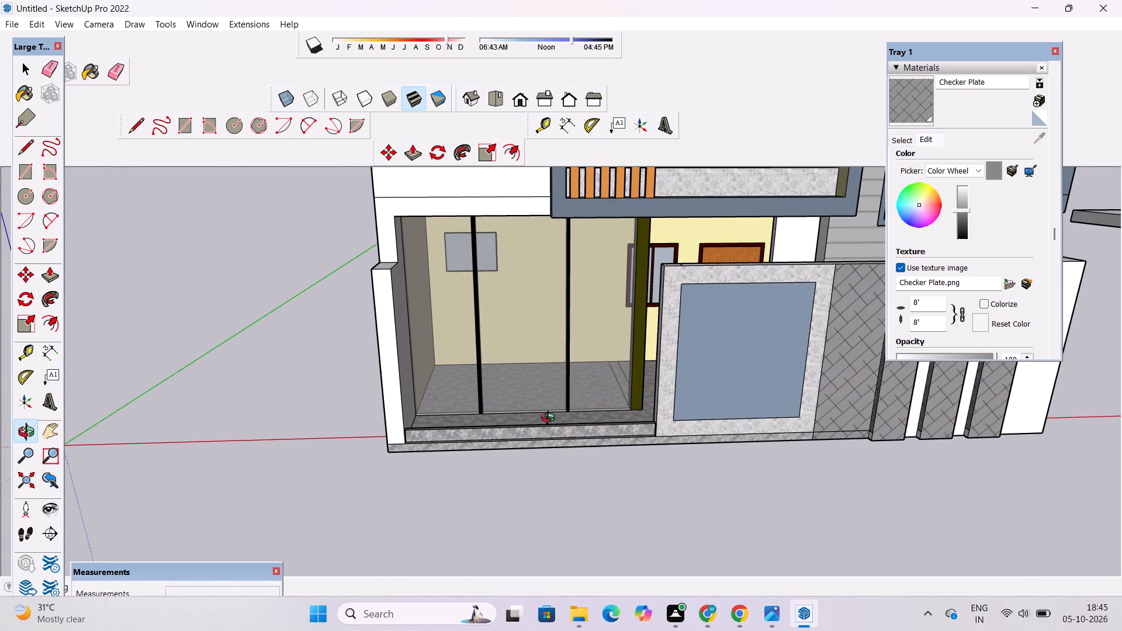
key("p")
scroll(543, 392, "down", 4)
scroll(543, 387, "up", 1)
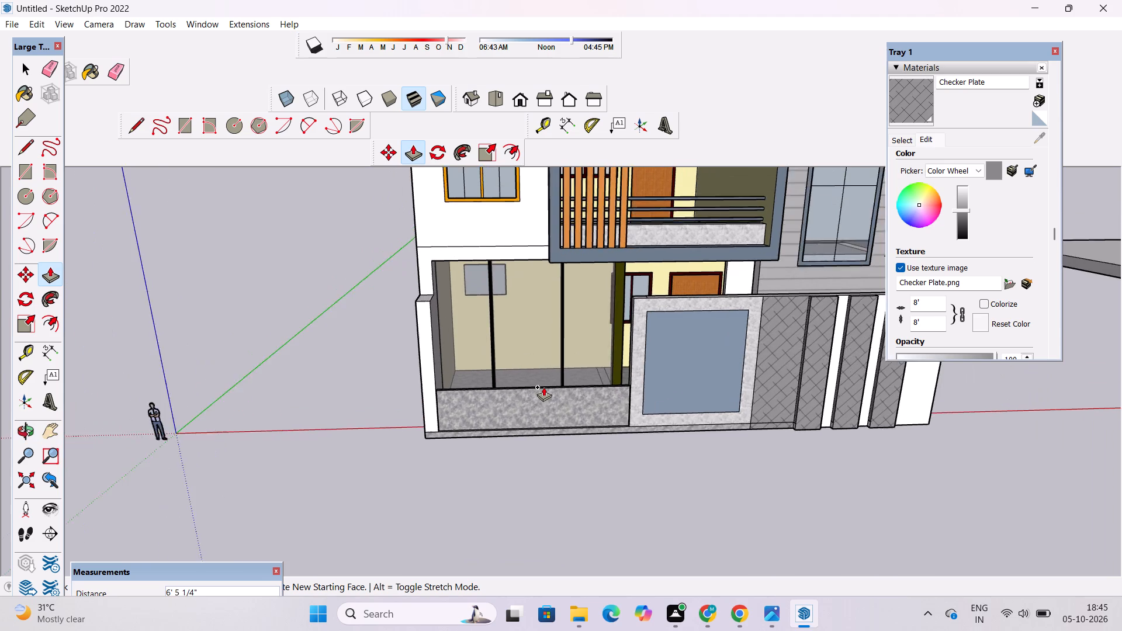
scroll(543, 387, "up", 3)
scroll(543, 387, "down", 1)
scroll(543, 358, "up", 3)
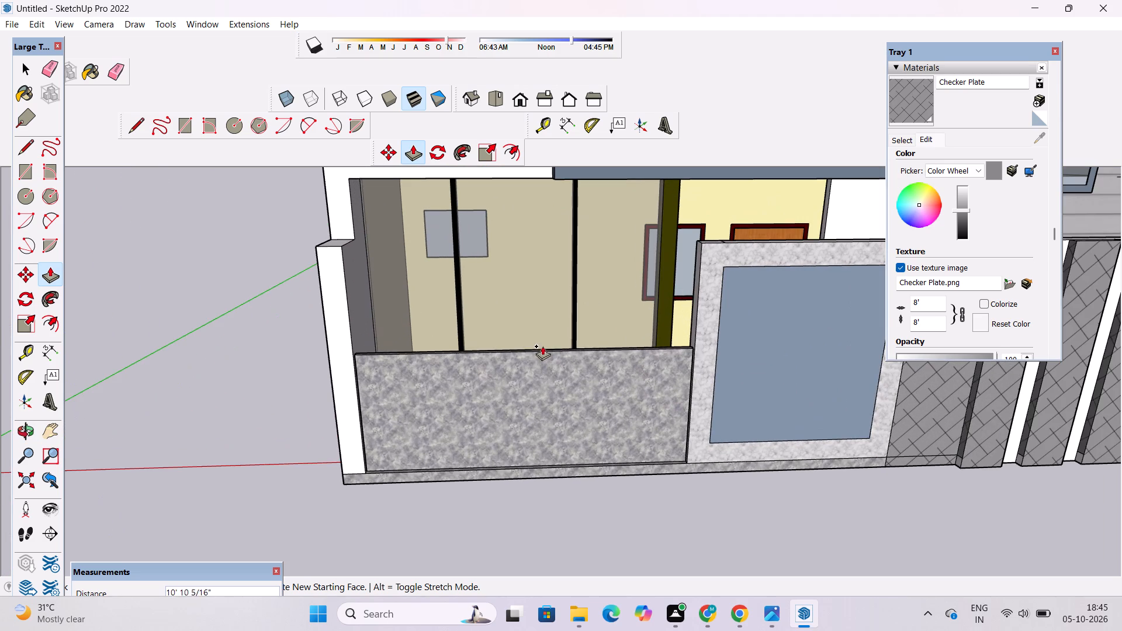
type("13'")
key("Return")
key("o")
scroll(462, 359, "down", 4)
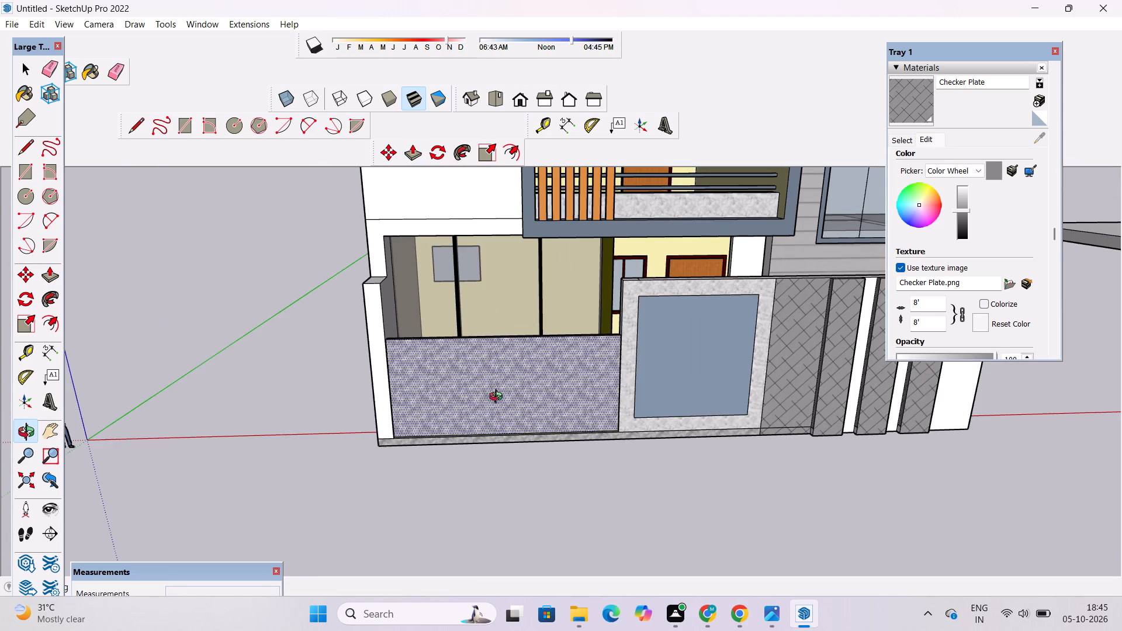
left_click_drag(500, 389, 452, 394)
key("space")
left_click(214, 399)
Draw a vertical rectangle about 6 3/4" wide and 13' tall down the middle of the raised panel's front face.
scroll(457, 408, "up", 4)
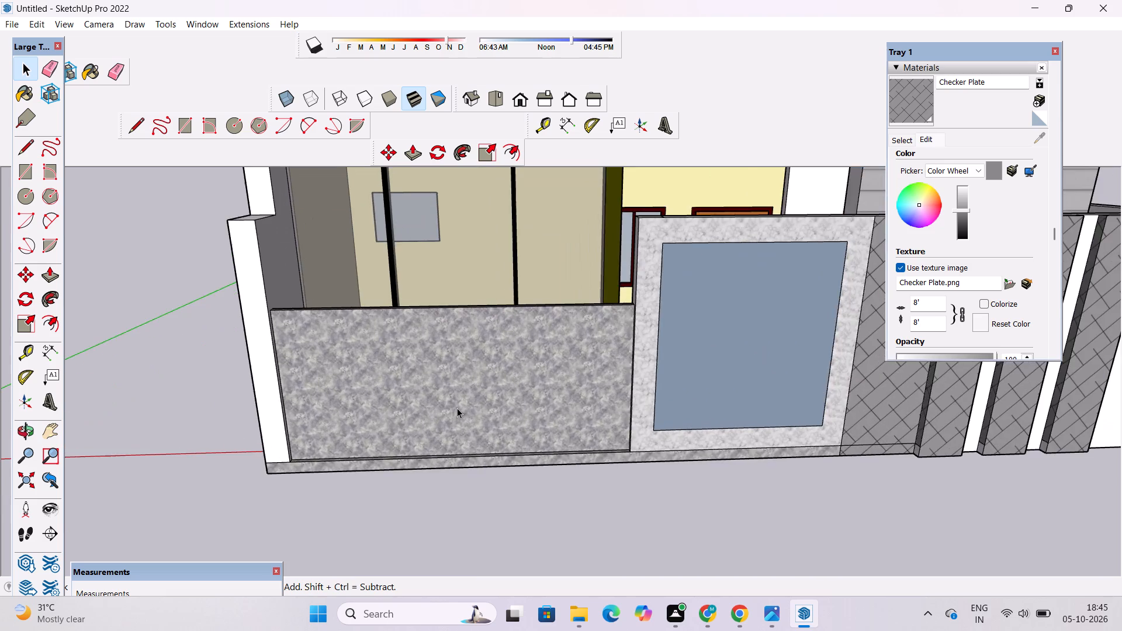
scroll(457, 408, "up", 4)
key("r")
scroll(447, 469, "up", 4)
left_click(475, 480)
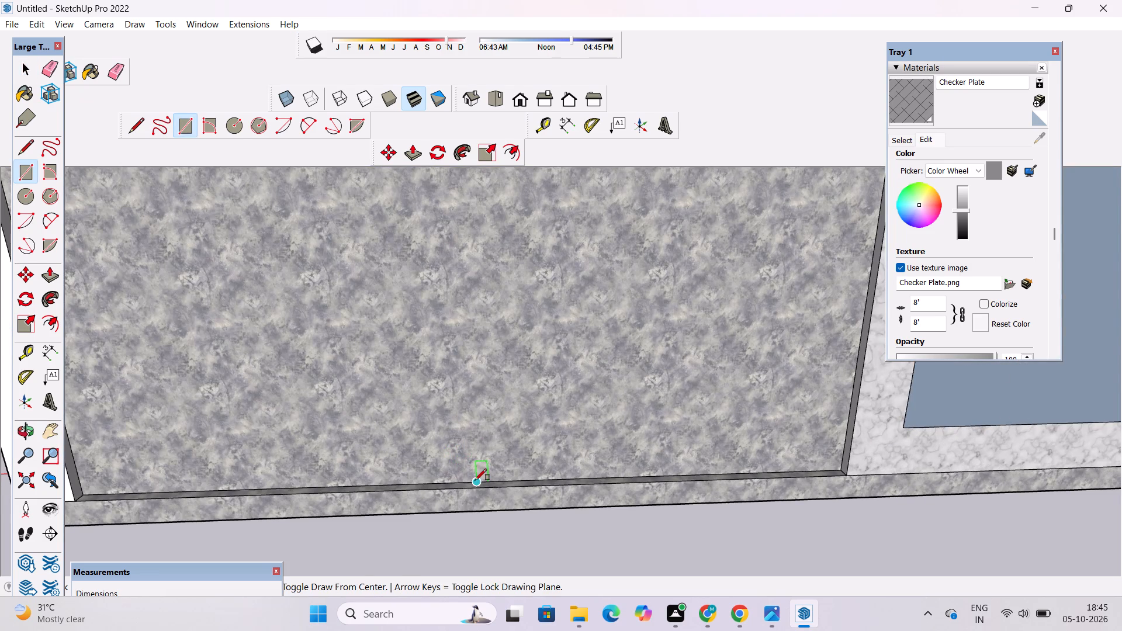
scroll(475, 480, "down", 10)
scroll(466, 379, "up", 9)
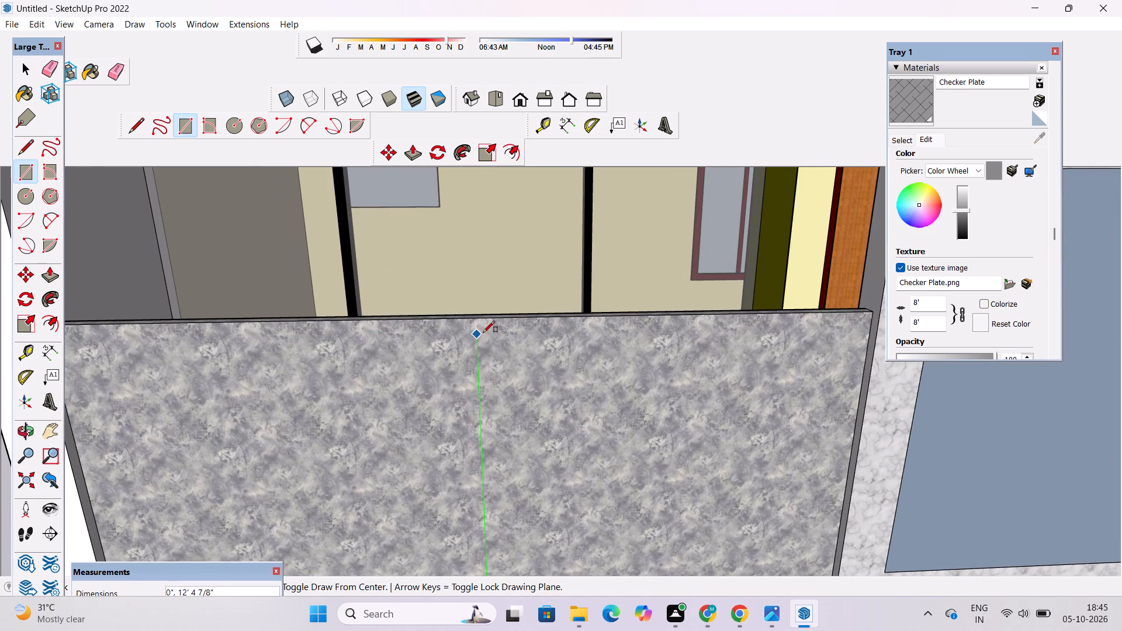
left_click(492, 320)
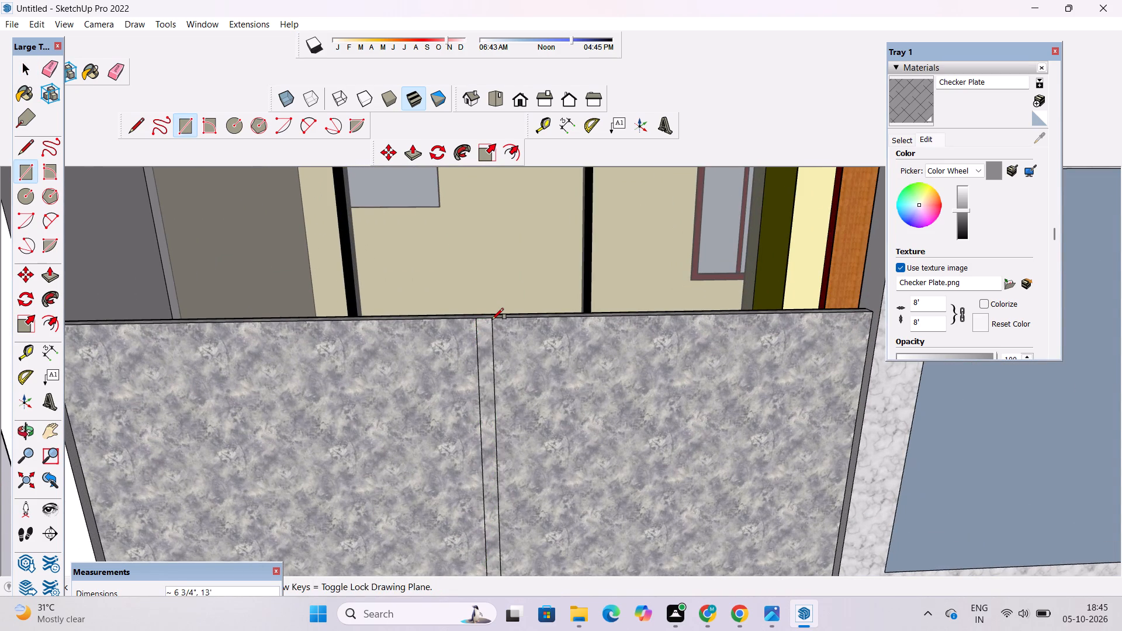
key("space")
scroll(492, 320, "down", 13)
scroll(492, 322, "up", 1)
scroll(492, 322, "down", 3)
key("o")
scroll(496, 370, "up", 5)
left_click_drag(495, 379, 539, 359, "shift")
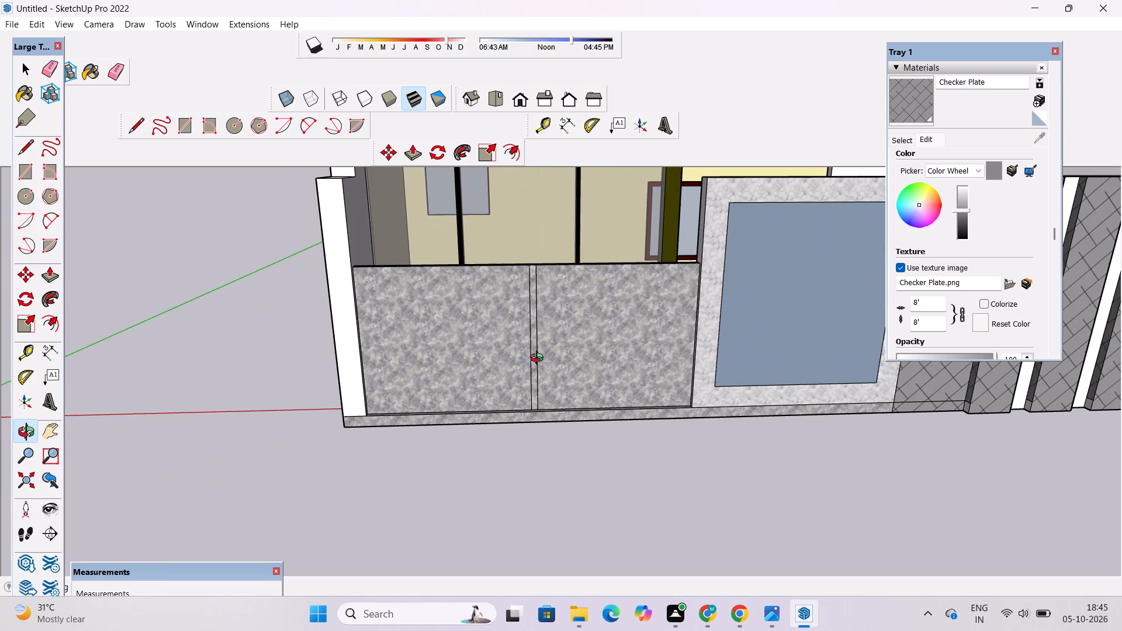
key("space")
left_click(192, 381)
Examine the raised panel and its centre strip from the front and slightly above.
scroll(192, 382, "up", 2)
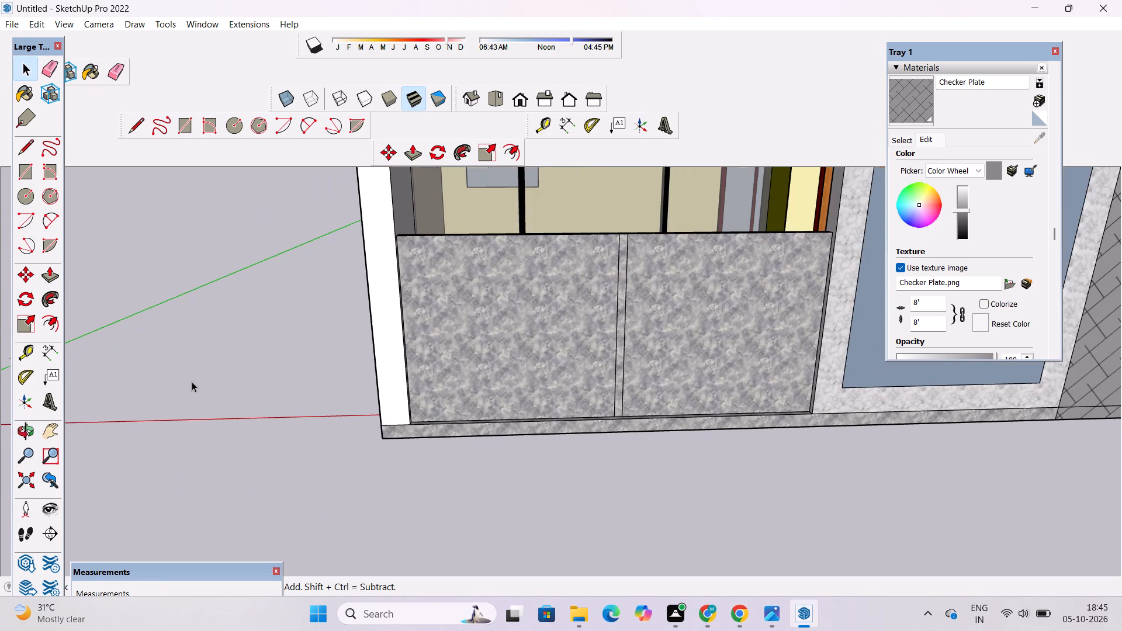
scroll(192, 382, "up", 5)
key("o")
scroll(241, 380, "down", 3)
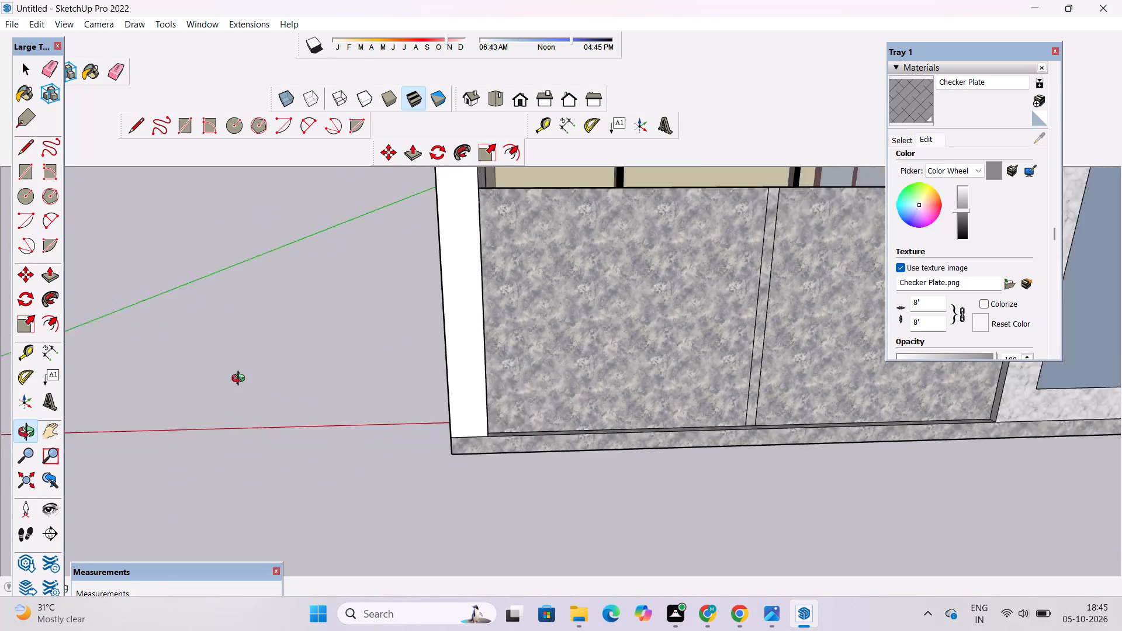
scroll(241, 380, "down", 6)
left_click_drag(363, 365, 362, 377, "shift")
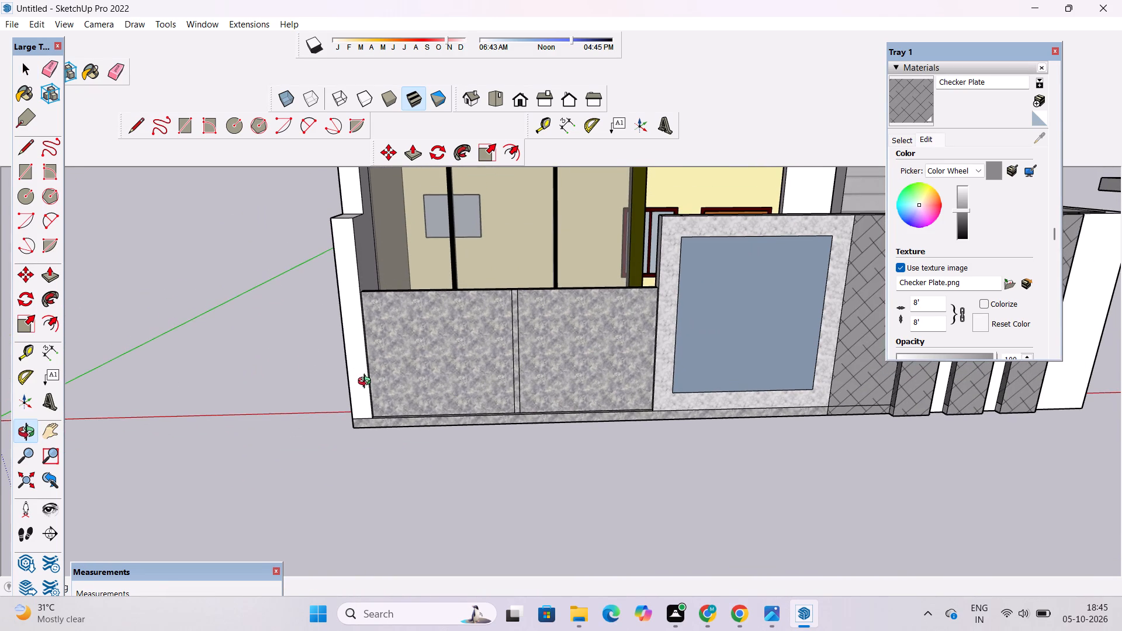
scroll(367, 383, "up", 1)
left_click_drag(368, 383, 368, 395, "shift")
scroll(373, 411, "up", 3)
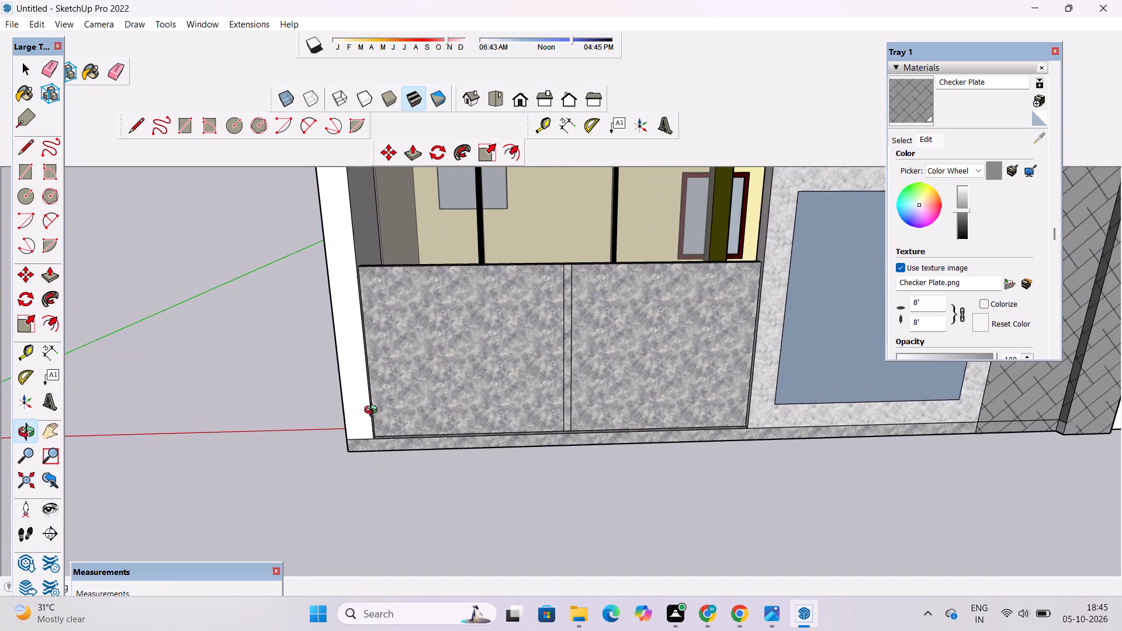
left_click_drag(427, 402, 415, 398)
left_click_drag(421, 397, 325, 400, "shift")
scroll(400, 366, "down", 3)
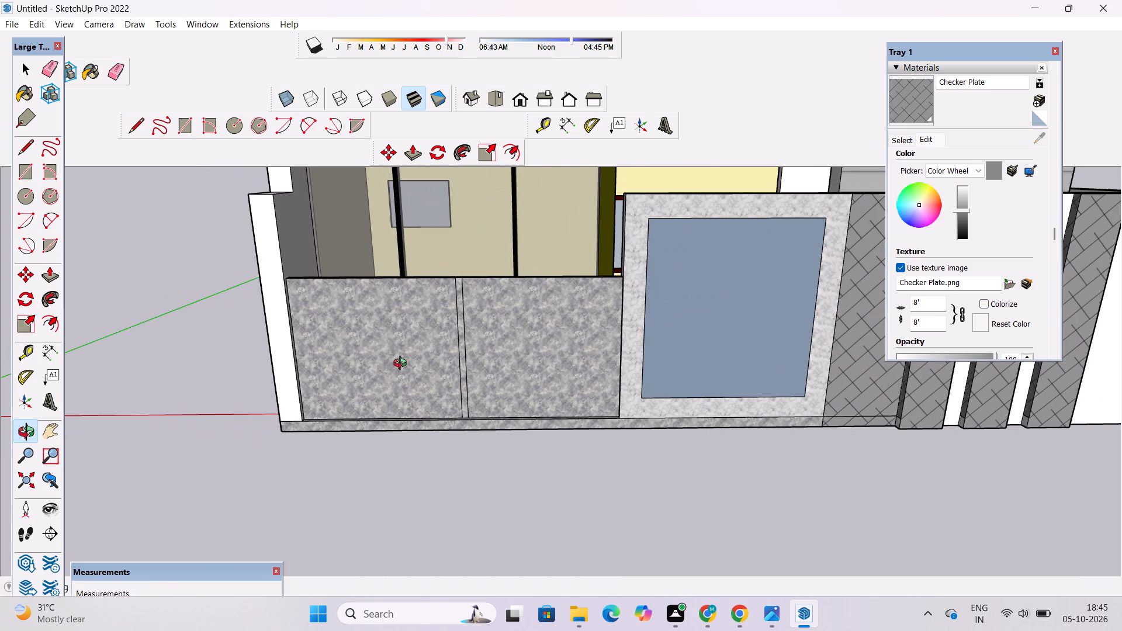
left_click_drag(427, 378, 430, 409)
left_click_drag(430, 410, 428, 351, "shift")
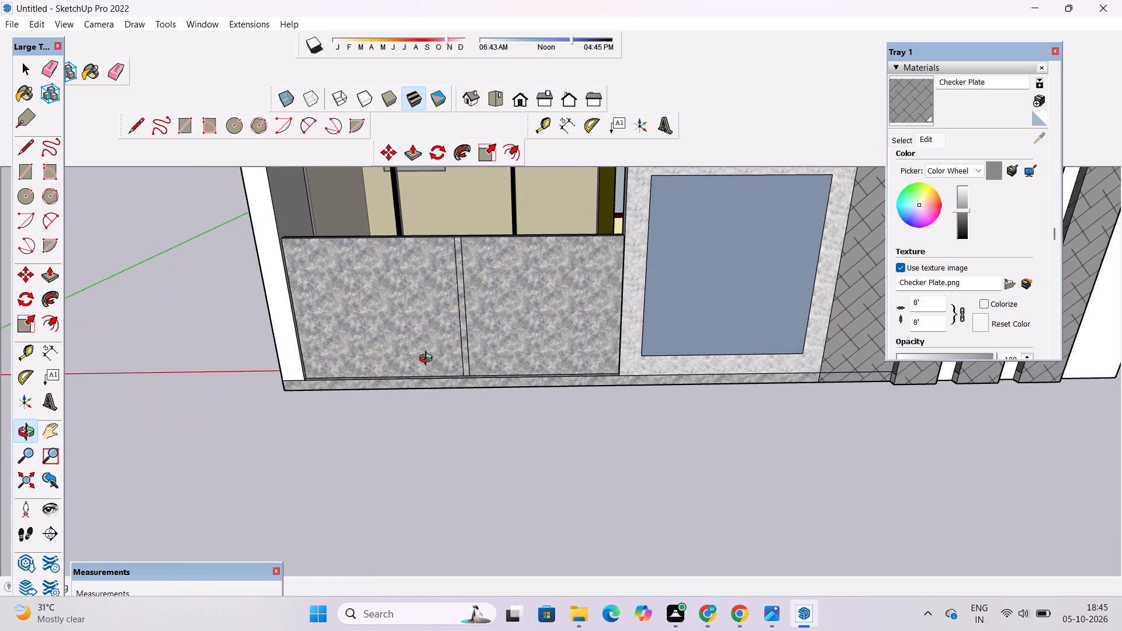
left_click_drag(430, 387, 432, 405)
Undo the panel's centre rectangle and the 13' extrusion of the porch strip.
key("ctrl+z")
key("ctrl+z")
Paint the narrow middle strip along the porch's front edge with 0053_Ivory from the Colors-Named collection.
scroll(482, 373, "up", 4)
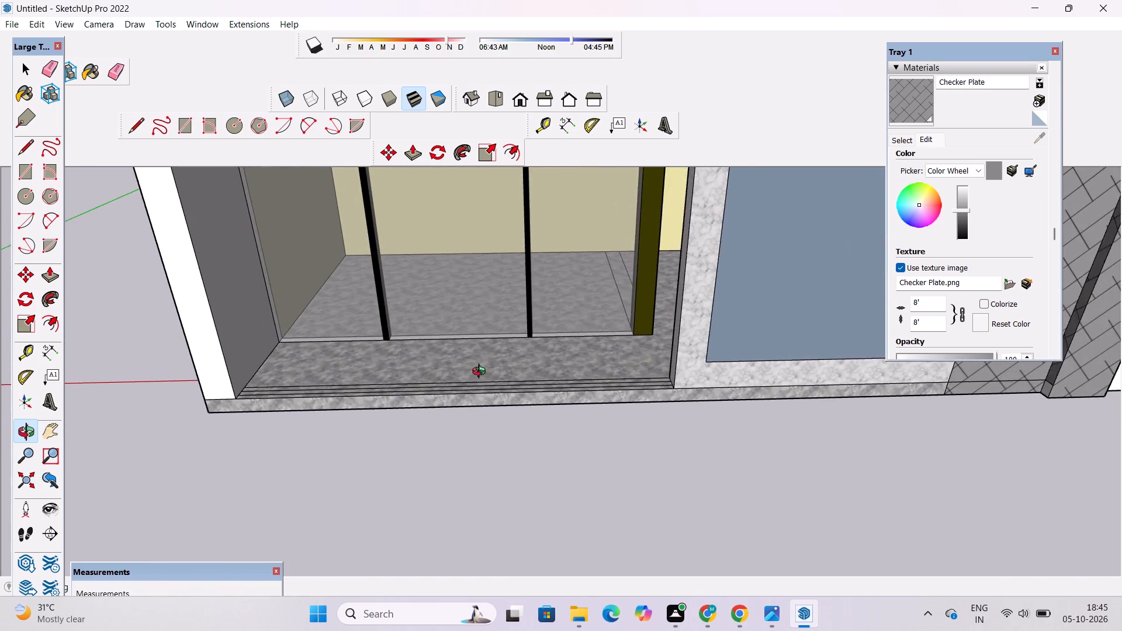
left_click_drag(493, 405, 496, 476)
left_click(906, 143)
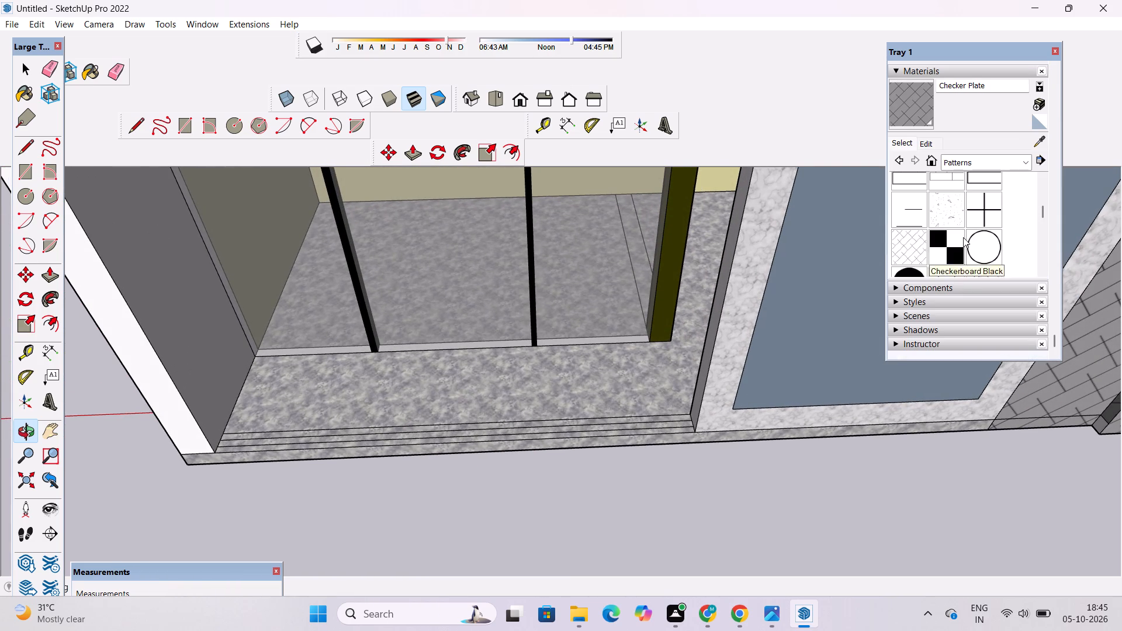
left_click(991, 163)
left_click(995, 222)
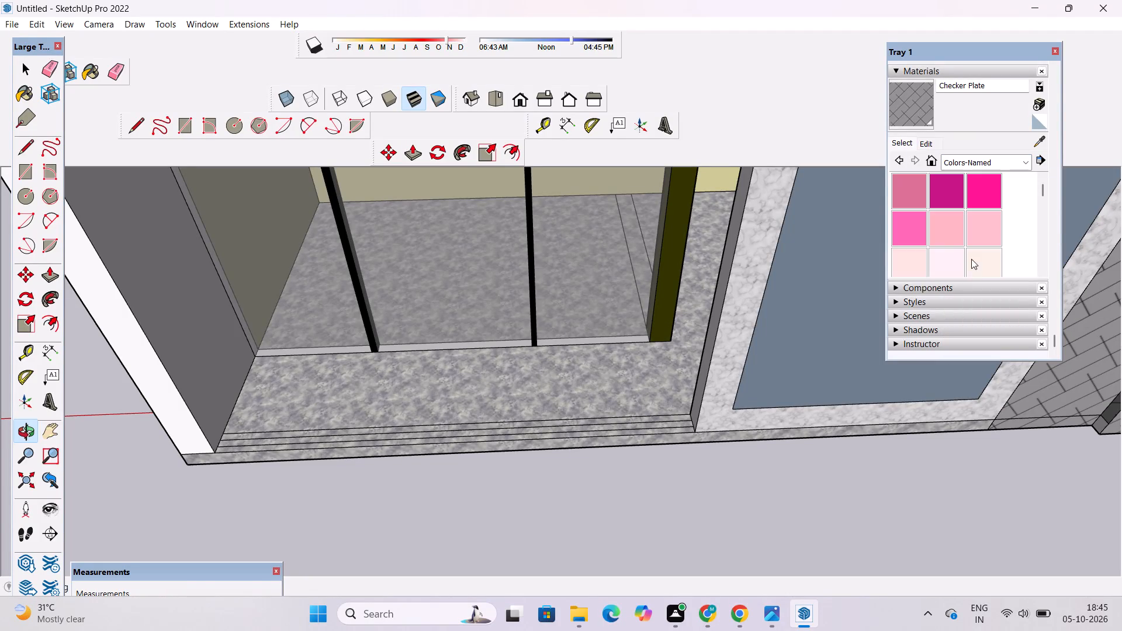
scroll(963, 227, "down", 10)
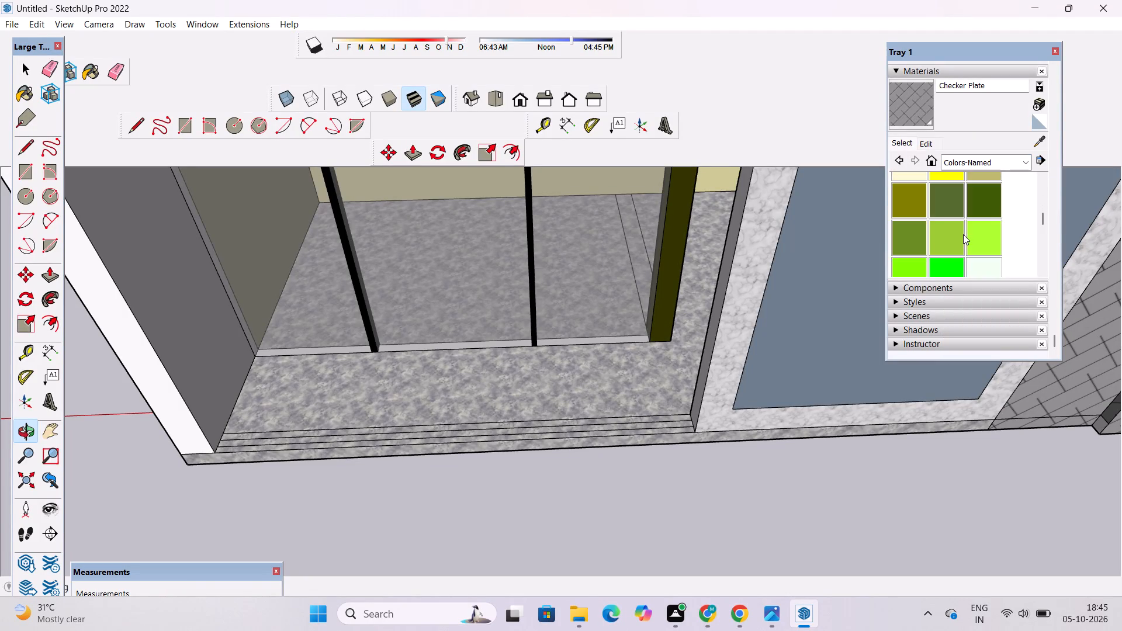
scroll(963, 234, "up", 1)
left_click(955, 203)
scroll(597, 429, "up", 5)
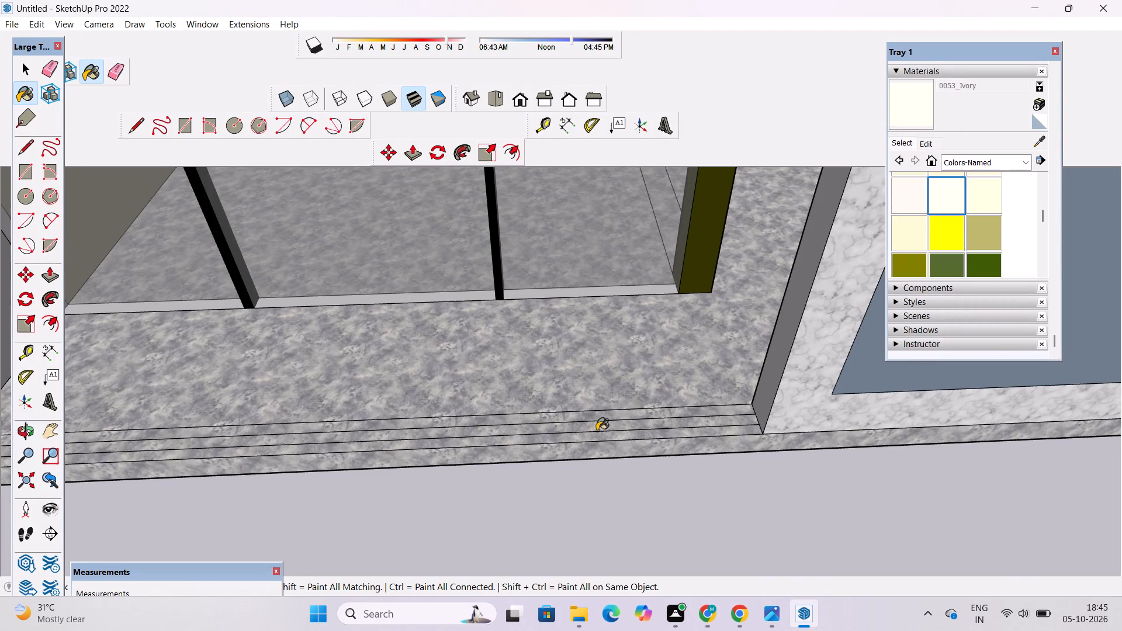
left_click(730, 422)
key("space")
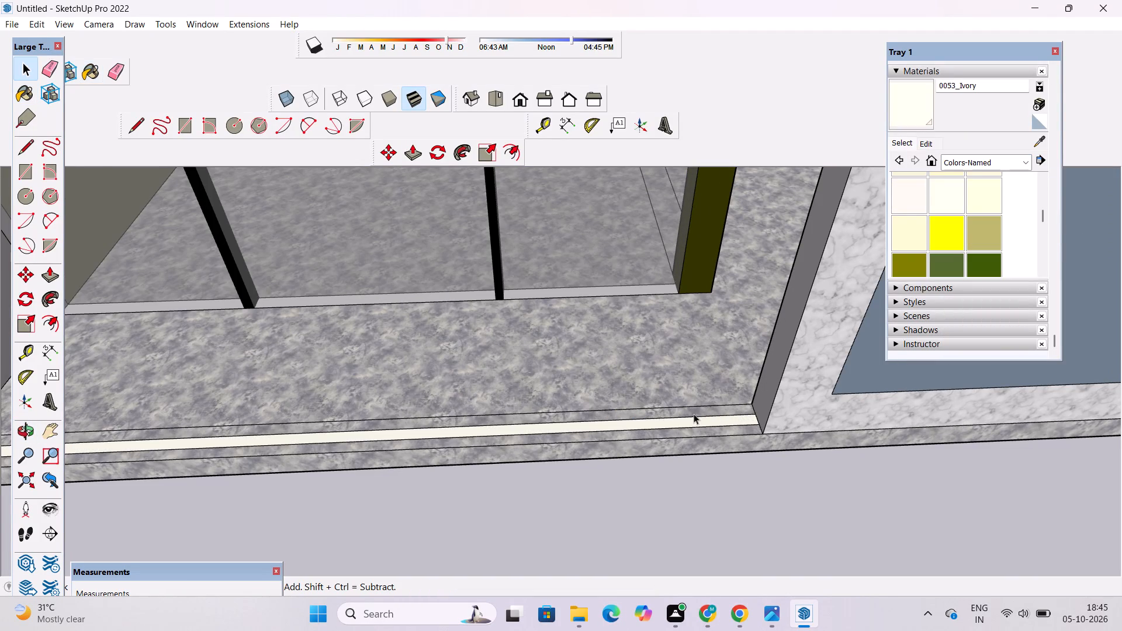
Push/Pull the ivory strip along the porch's front edge up to a height of 13'.
key("p")
left_click(629, 424)
scroll(629, 382, "down", 4)
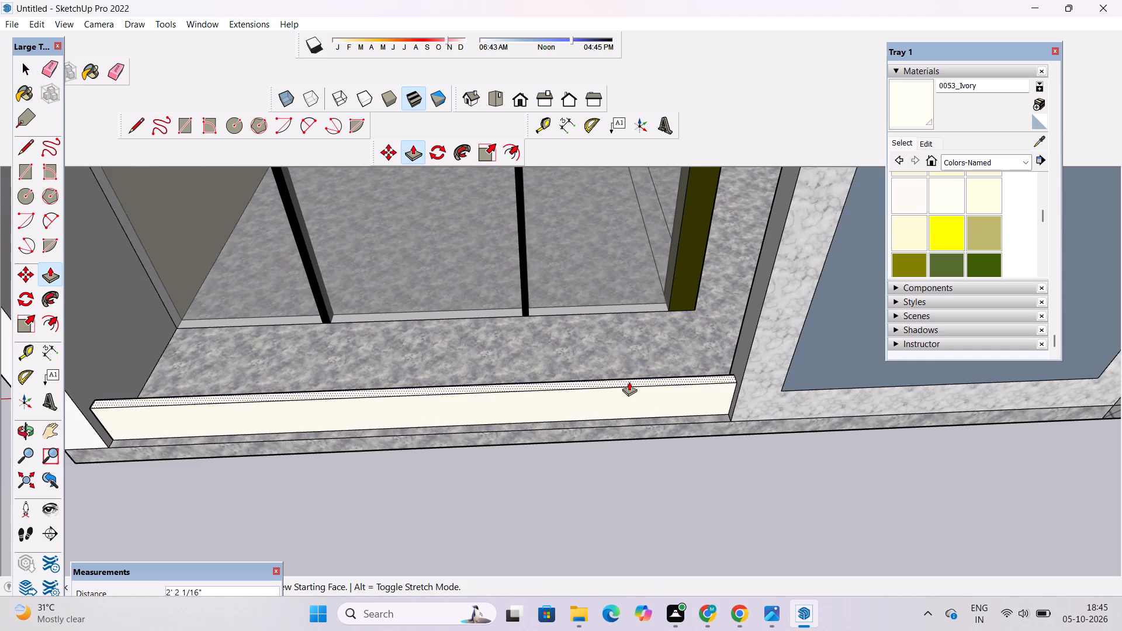
key("o")
left_click_drag(624, 383, 622, 279)
scroll(623, 277, "down", 3)
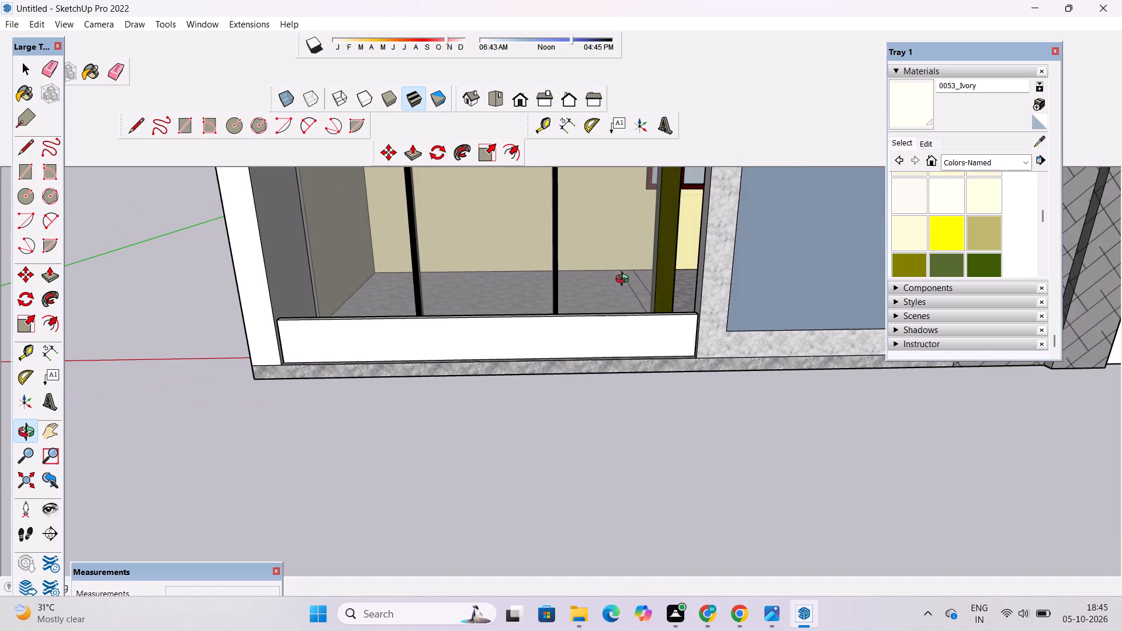
scroll(625, 280, "down", 1)
left_click_drag(630, 304, 641, 349, "shift")
left_click_drag(641, 355, 636, 337)
scroll(636, 337, "down", 4)
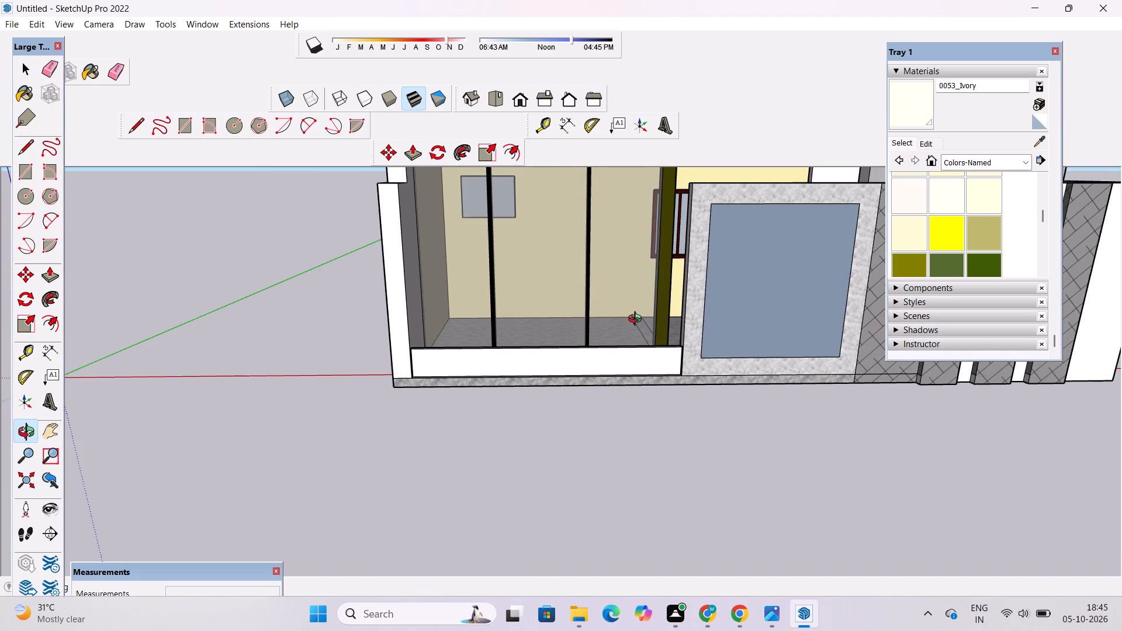
key("p")
type("13'")
key("Return")
Draw a vertical rectangle about 10" wide and 13' tall down the middle of the raised panel's front face.
key("o")
scroll(580, 328, "down", 6)
left_click_drag(578, 333, 529, 345)
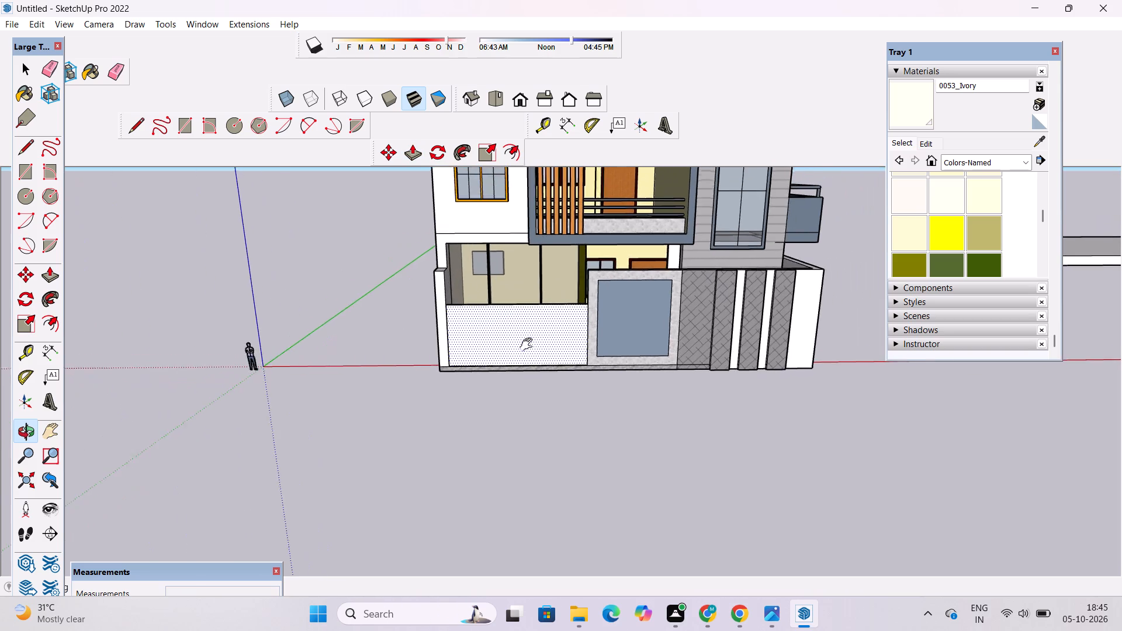
left_click_drag(529, 345, 529, 345)
scroll(524, 345, "up", 5)
left_click_drag(521, 340, 522, 352)
scroll(518, 341, "up", 3)
left_click_drag(517, 338, 473, 348, "shift")
left_click_drag(470, 351, 486, 358, "shift")
scroll(488, 355, "up", 2)
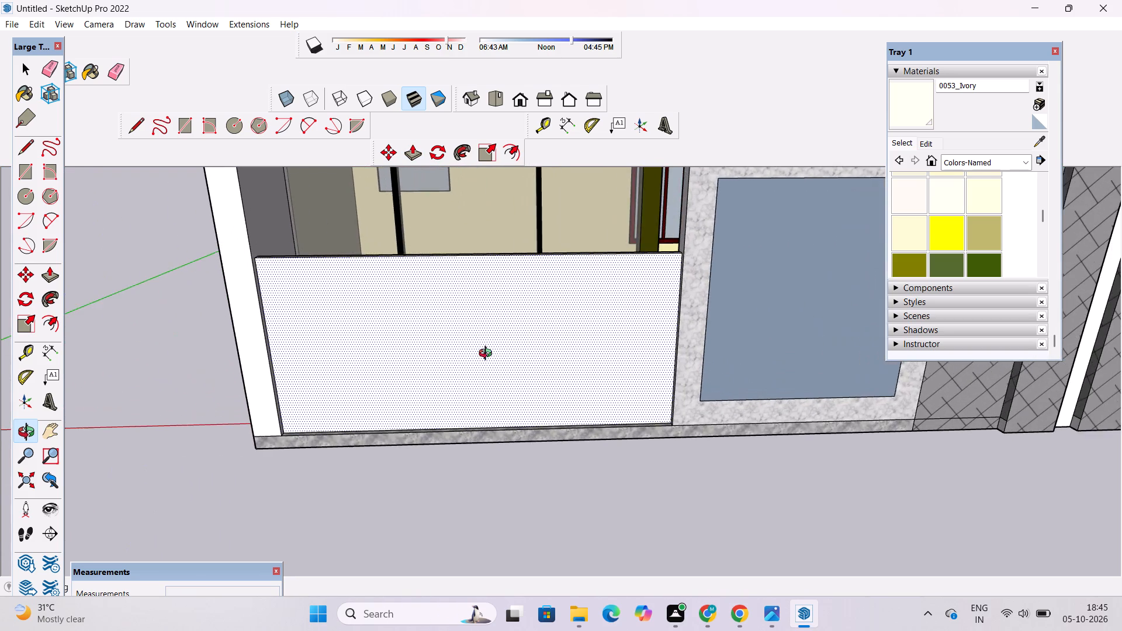
left_click_drag(488, 355, 481, 328, "shift")
scroll(481, 328, "down", 3)
left_click_drag(481, 327, 478, 368, "shift")
scroll(476, 369, "up", 2)
left_click_drag(476, 367, 478, 356, "shift")
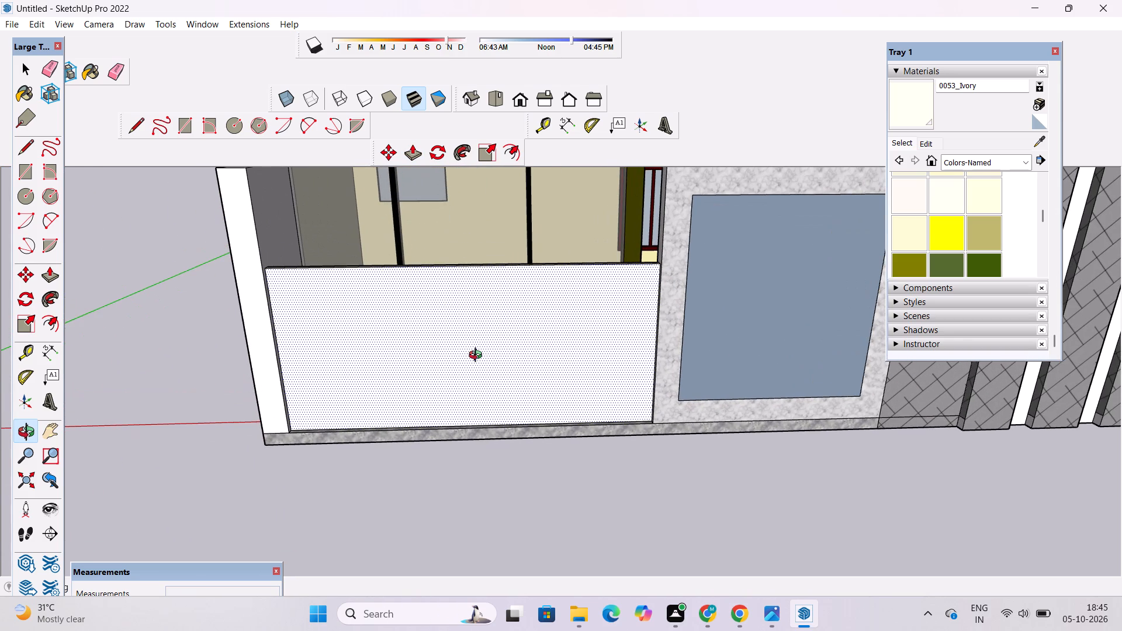
key("r")
scroll(452, 400, "up", 4)
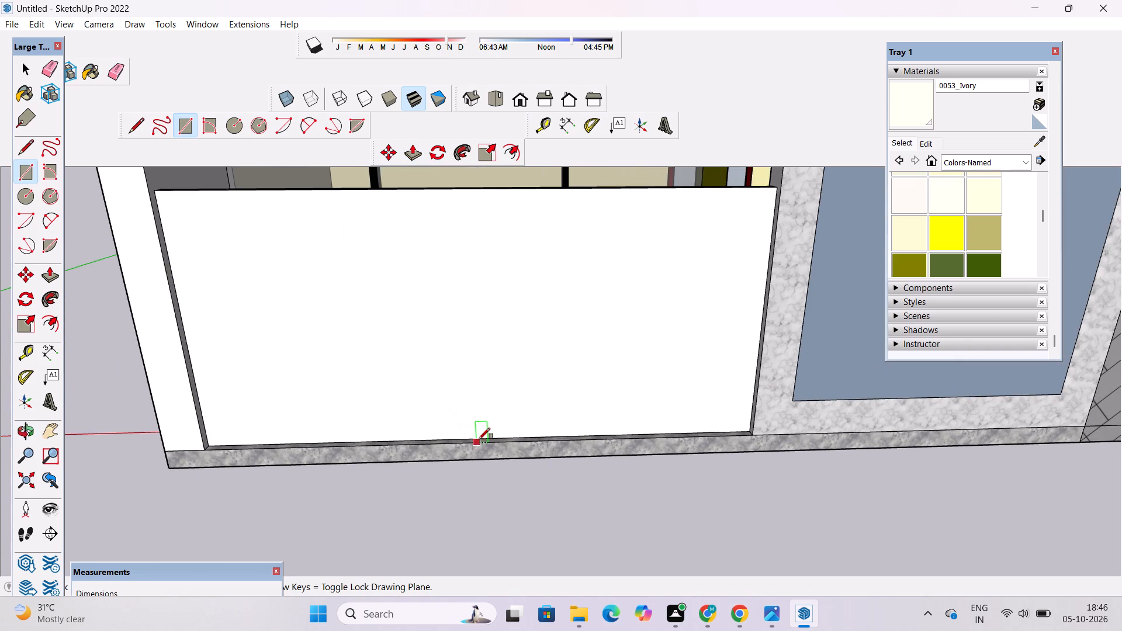
scroll(491, 437, "up", 9)
left_click(476, 440)
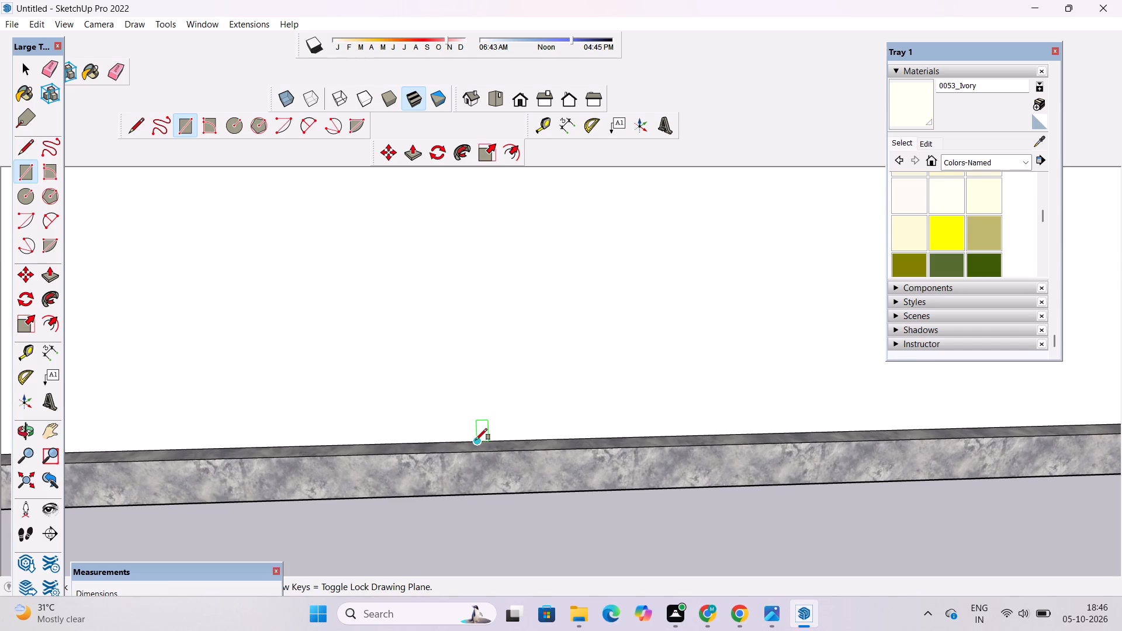
scroll(476, 440, "down", 15)
scroll(457, 311, "up", 3)
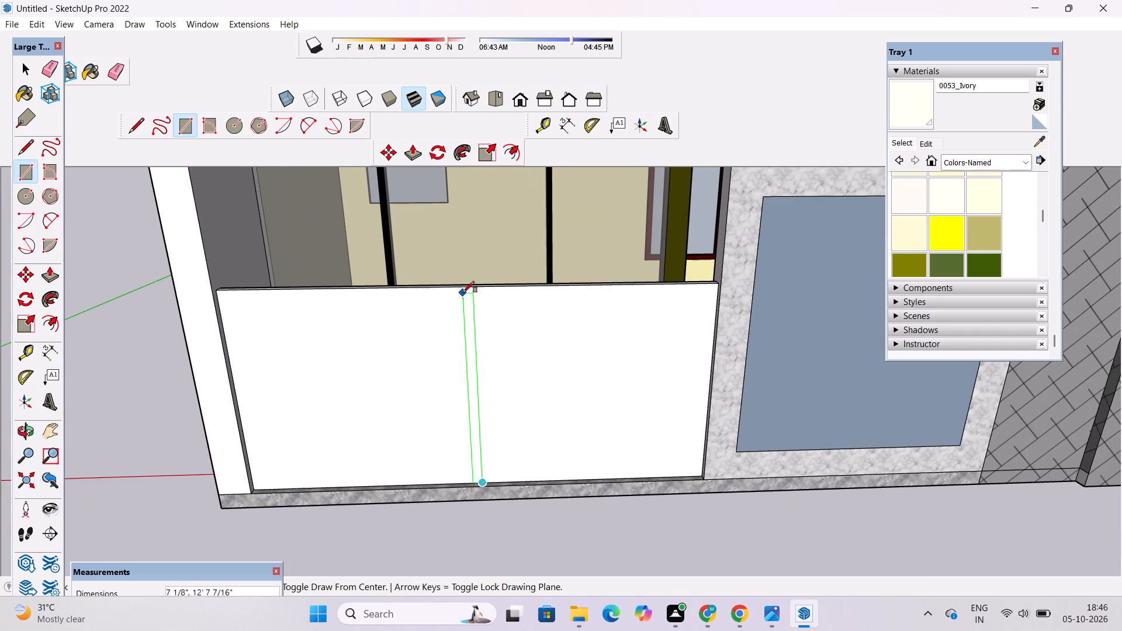
left_click(487, 290)
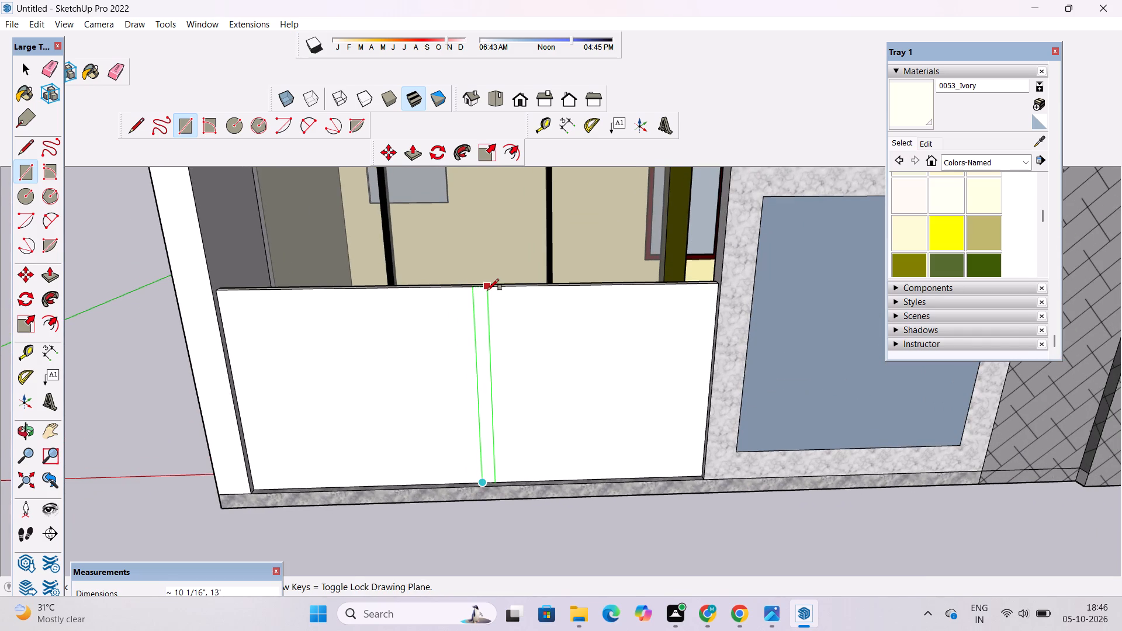
key("space")
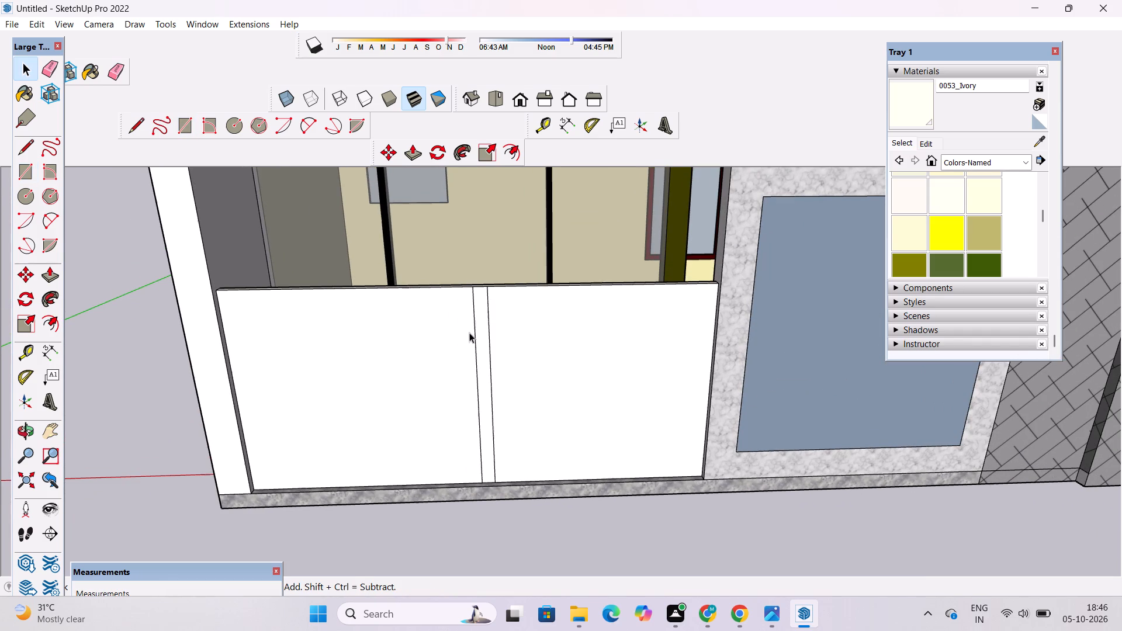
Draw inset border lines along the top, outer side and bottom of the panel's left bay, meeting the centre strip.
key("r")
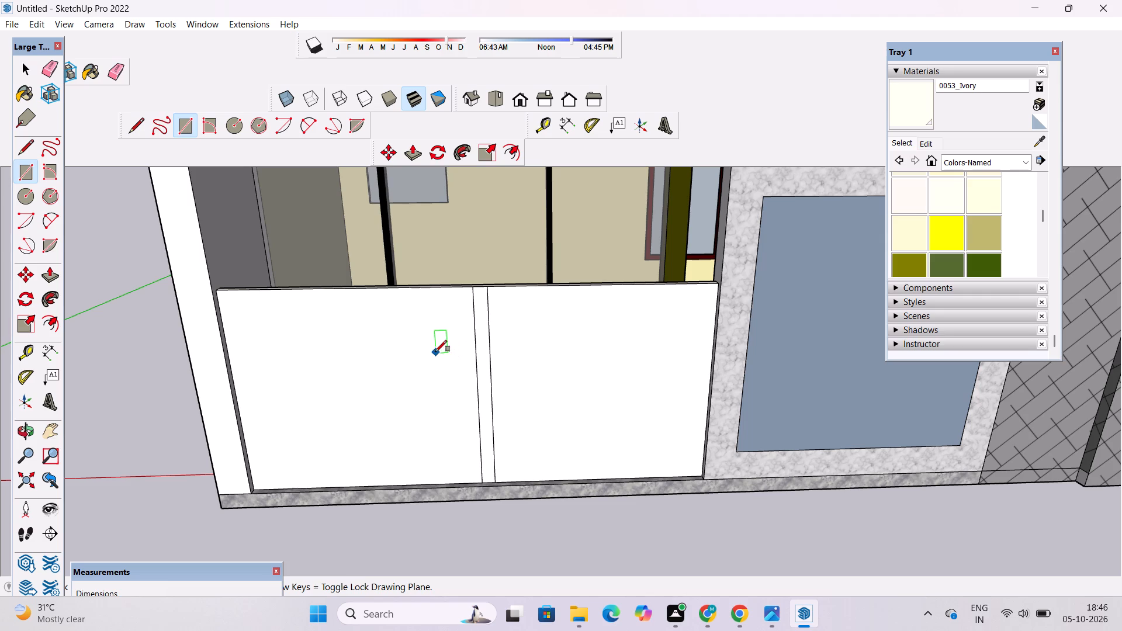
key("space")
key("l")
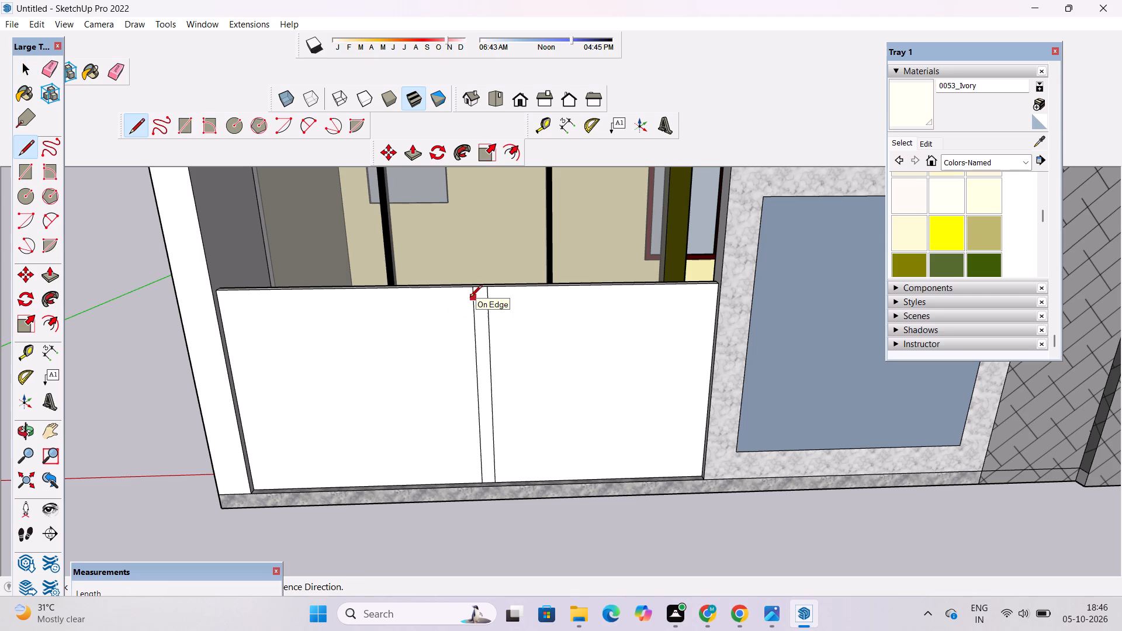
scroll(465, 300, "up", 8)
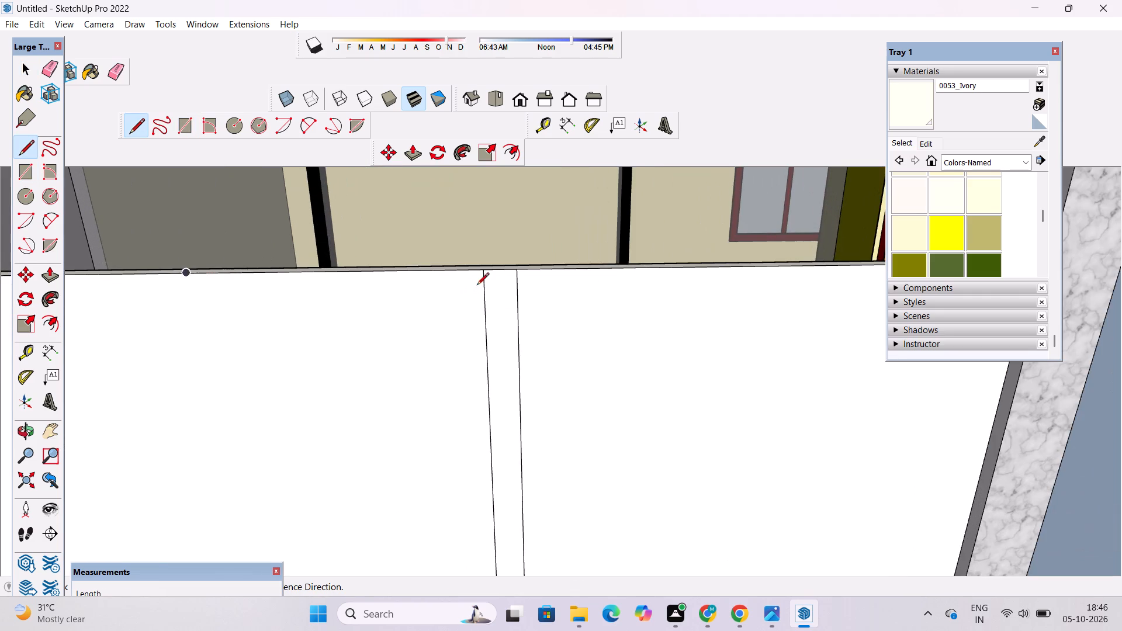
left_click(482, 289)
scroll(480, 288, "down", 9)
scroll(342, 299, "up", 4)
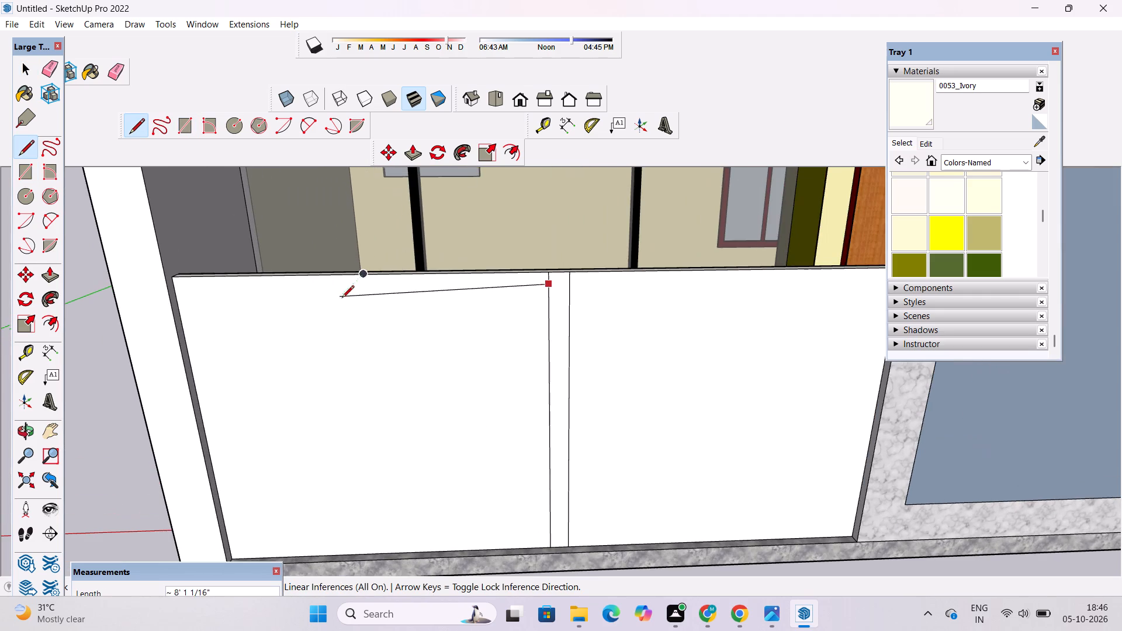
left_click(186, 290)
scroll(213, 329, "down", 6)
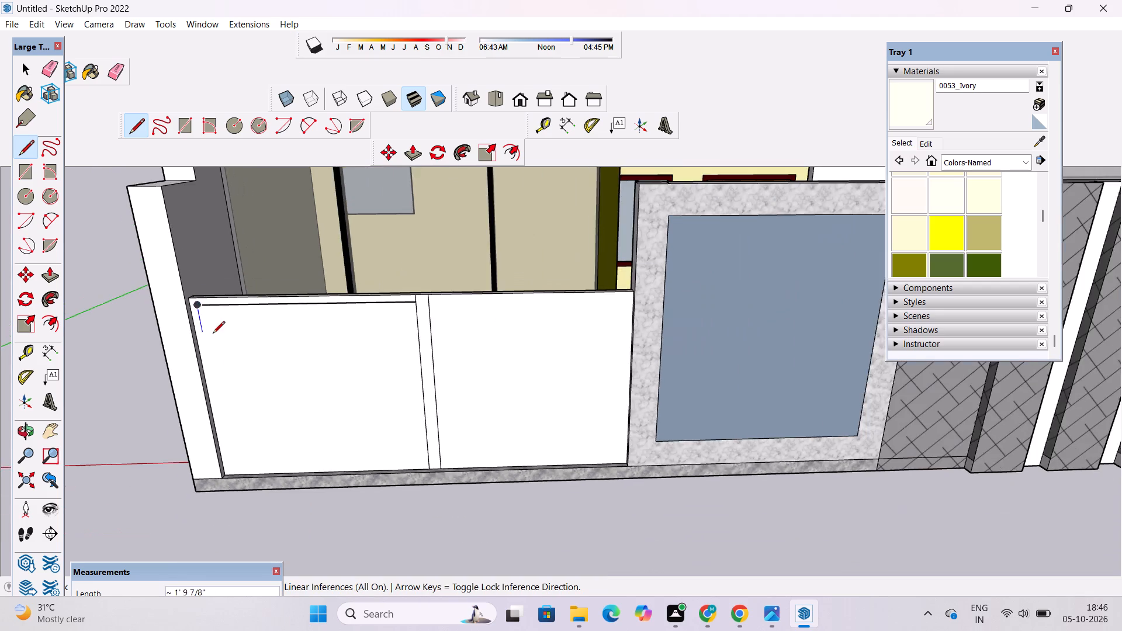
scroll(227, 432, "up", 5)
left_click(232, 487)
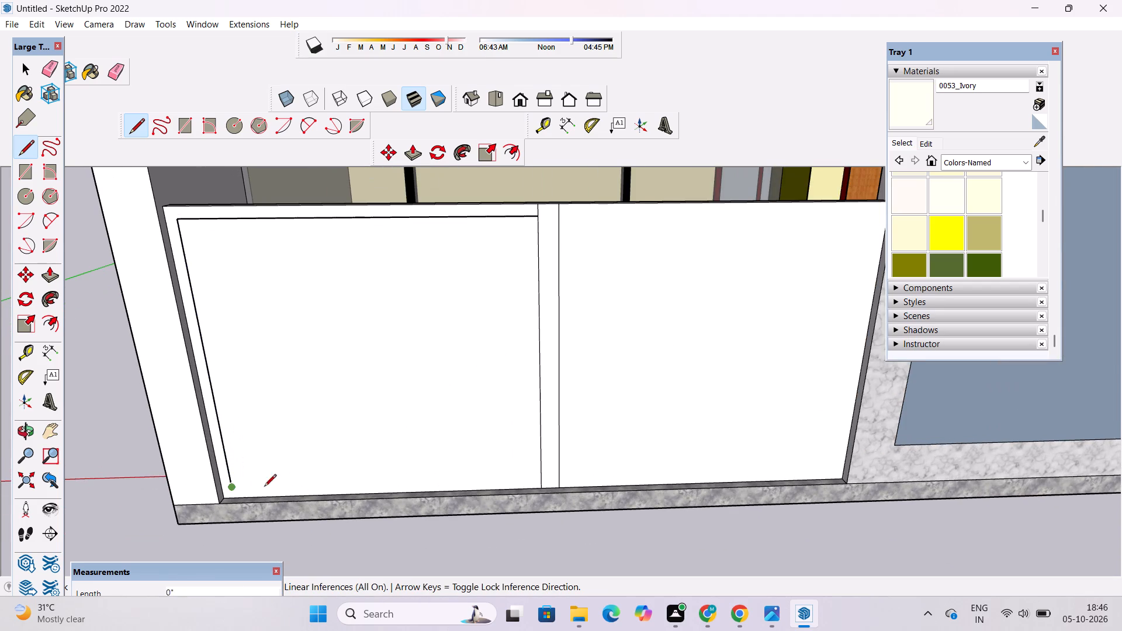
left_click(538, 477)
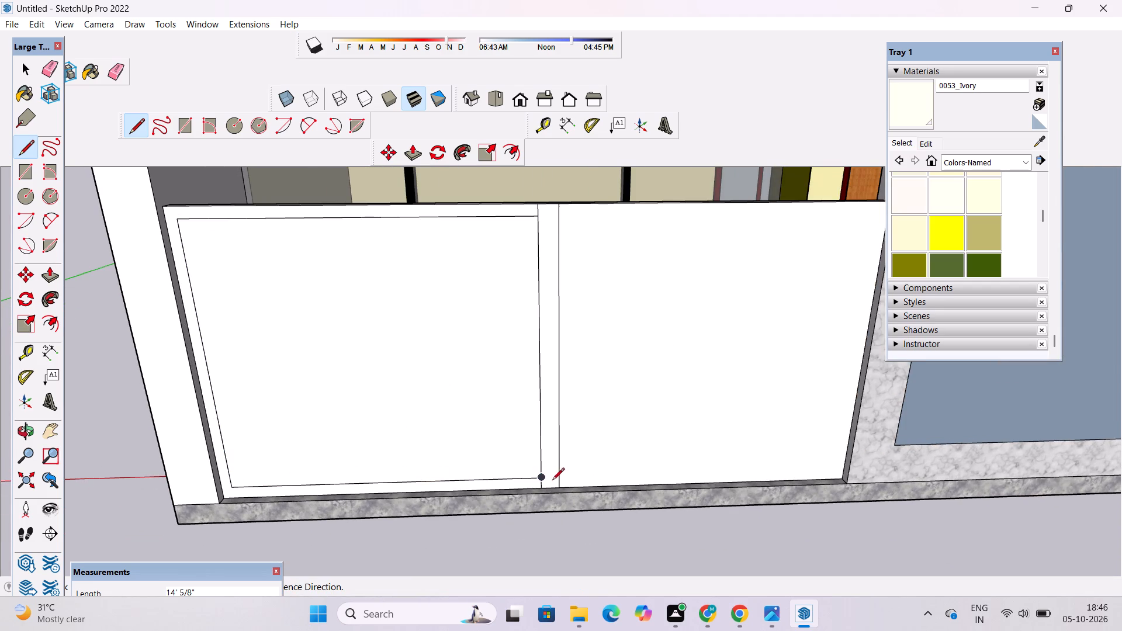
Draw matching inset border lines along the bottom, outer side and top of the panel's right bay, starting from the centre strip.
left_click(559, 479)
scroll(559, 477, "down", 5)
scroll(702, 469, "up", 5)
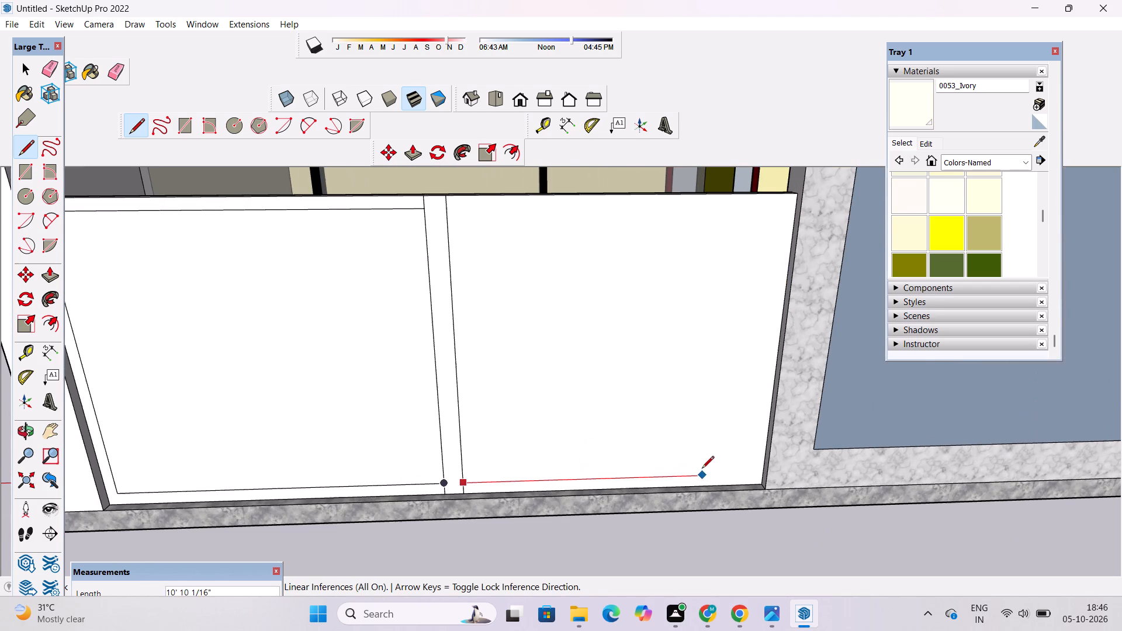
left_click(753, 474)
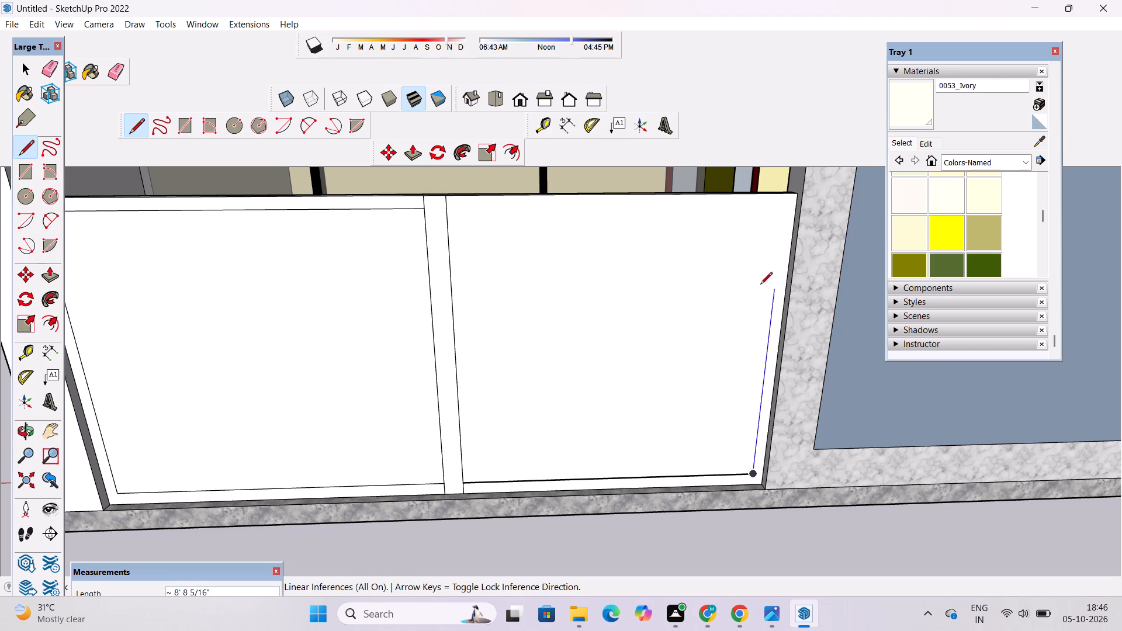
left_click(784, 210)
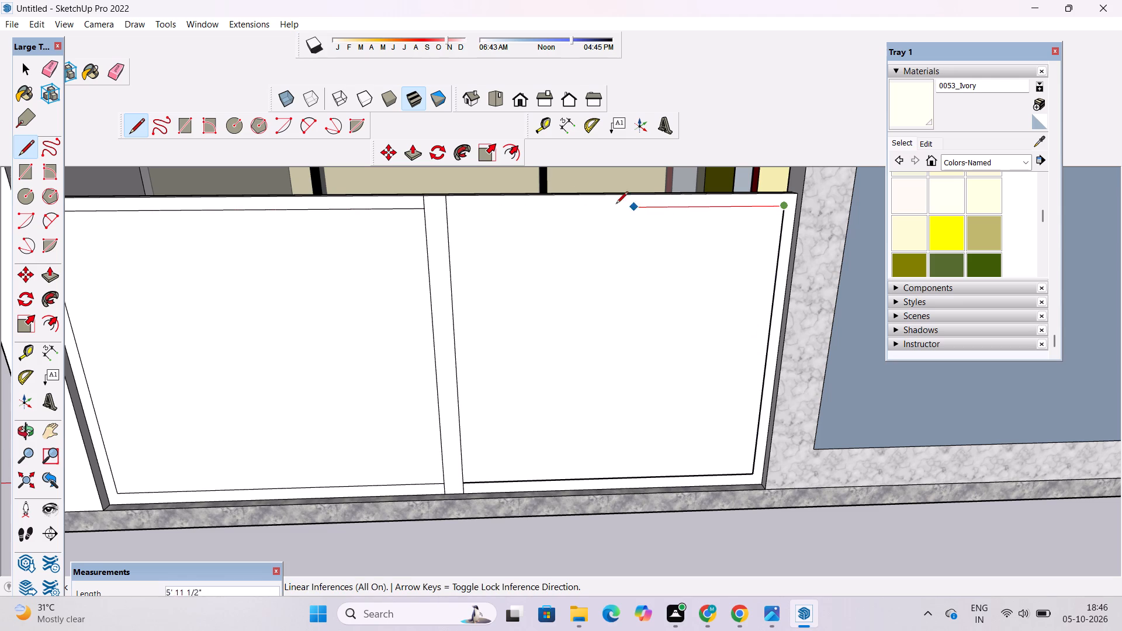
left_click(446, 210)
Erase the short centre-strip edge segments above and below the inset lines so the border forms one continuous frame.
scroll(426, 233, "down", 4)
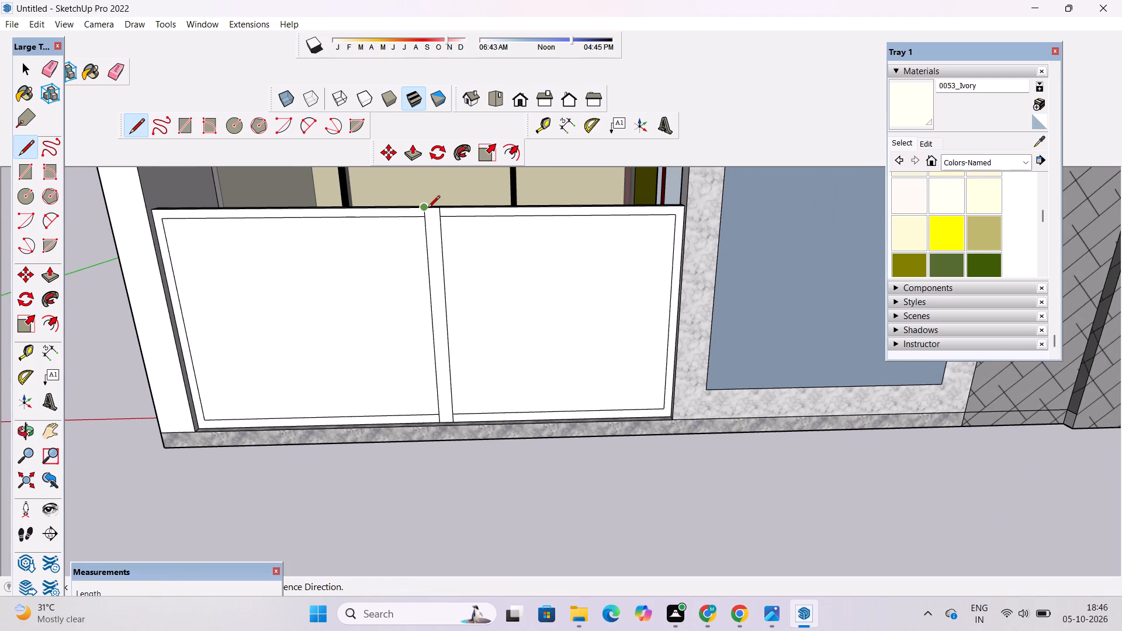
scroll(428, 209, "up", 9)
key("space")
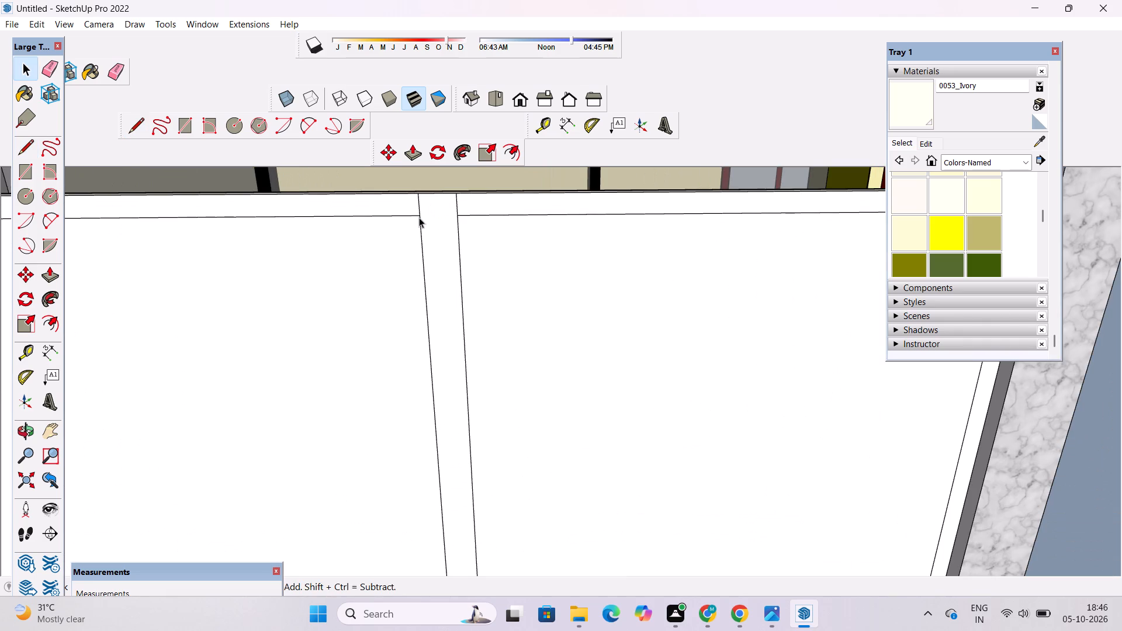
type("e")
left_click(420, 198)
left_click(457, 203)
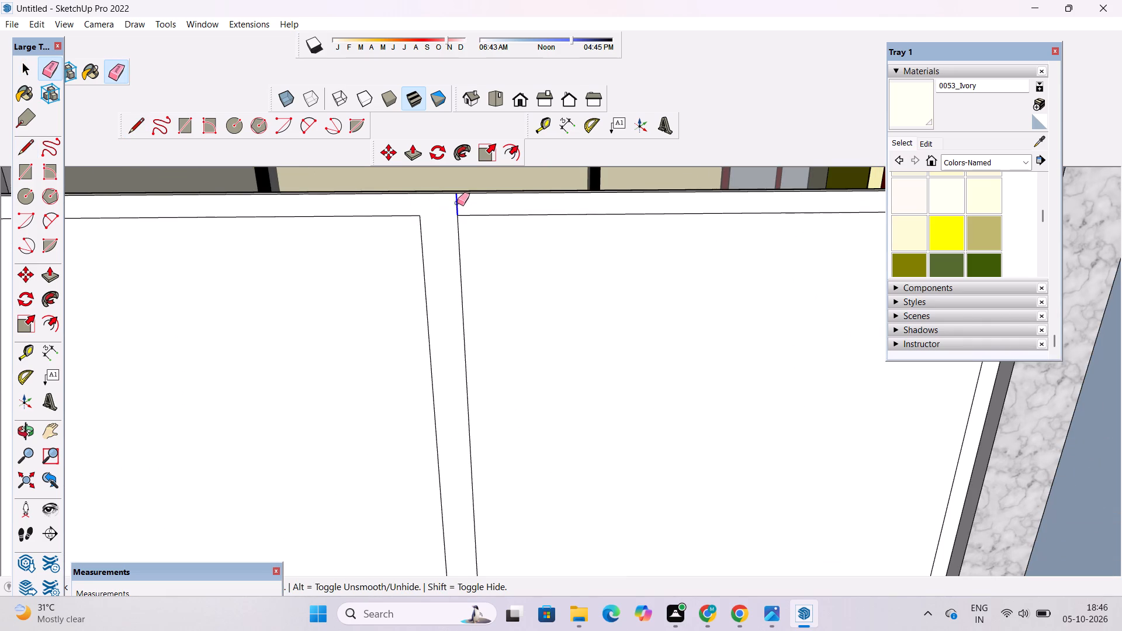
scroll(418, 233, "down", 10)
scroll(435, 414, "up", 10)
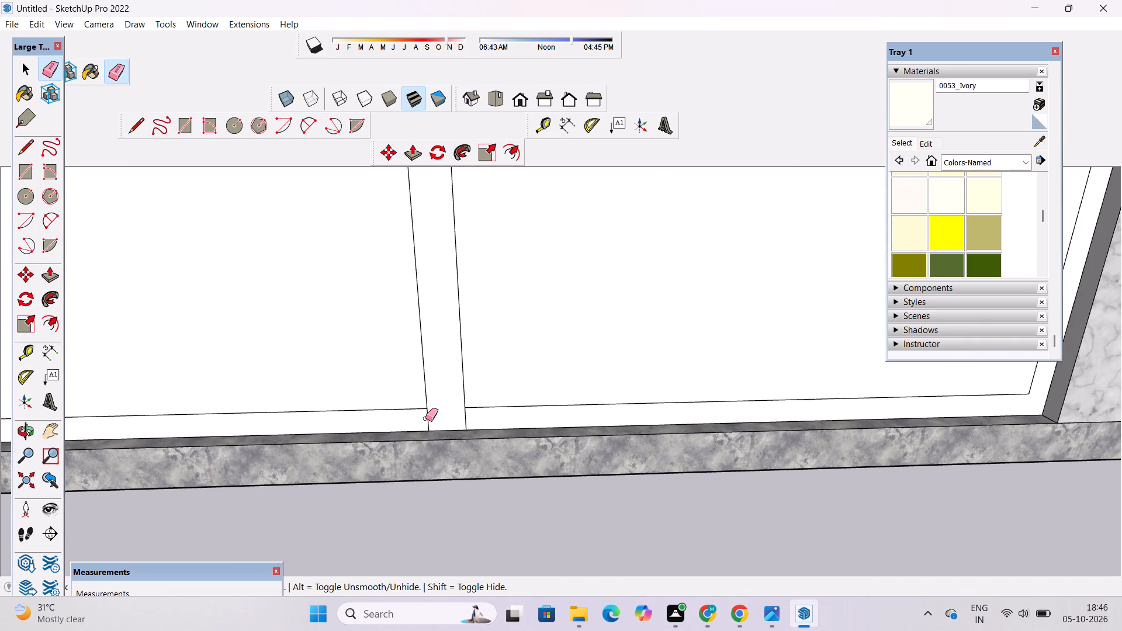
left_click(425, 418)
left_click_drag(440, 421, 424, 417)
left_click(464, 418)
Draw a horizontal strip rectangle about 7" tall across the full width of the panel's left bay, near the top.
scroll(497, 456, "down", 5)
key("o")
scroll(500, 460, "down", 5)
left_click_drag(501, 457, 498, 427)
scroll(493, 407, "down", 5)
left_click_drag(494, 396, 513, 434, "shift")
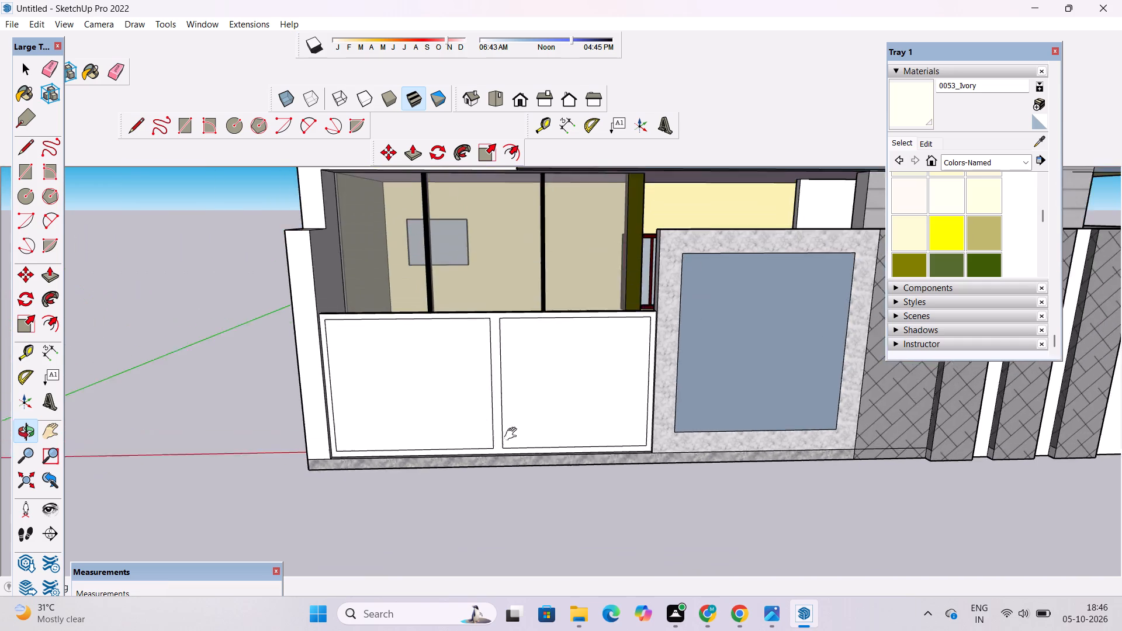
left_click_drag(513, 434, 514, 436, "shift")
scroll(460, 414, "up", 2)
left_click_drag(460, 414, 457, 387)
left_click_drag(453, 387, 500, 428, "shift")
scroll(497, 430, "up", 2)
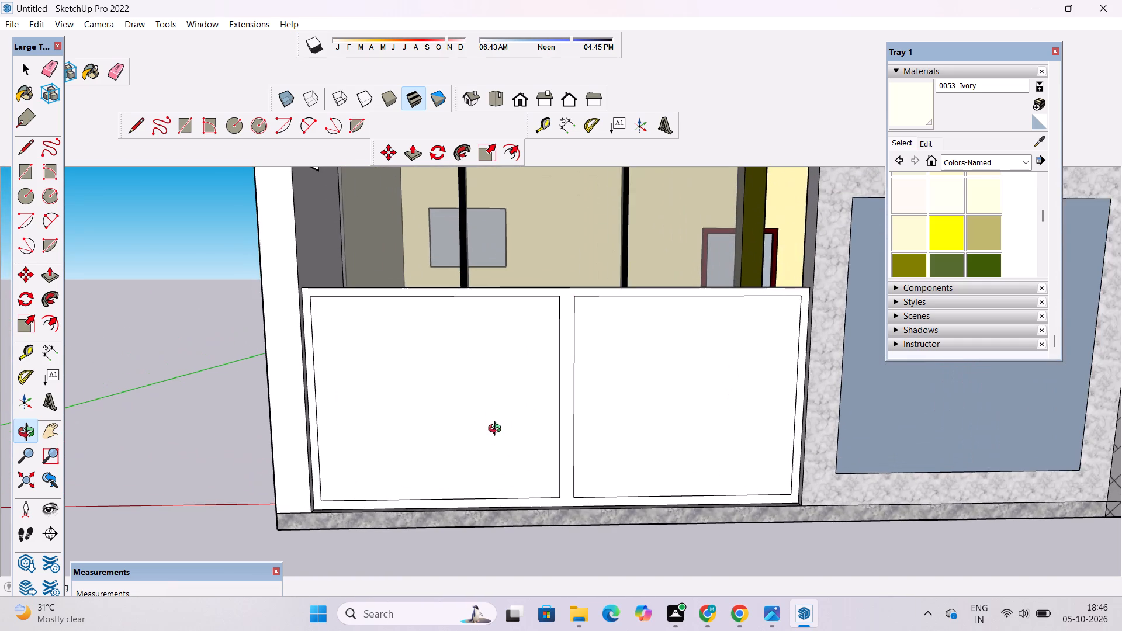
key("r")
scroll(448, 412, "down", 3)
scroll(400, 395, "down", 1)
scroll(379, 390, "up", 3)
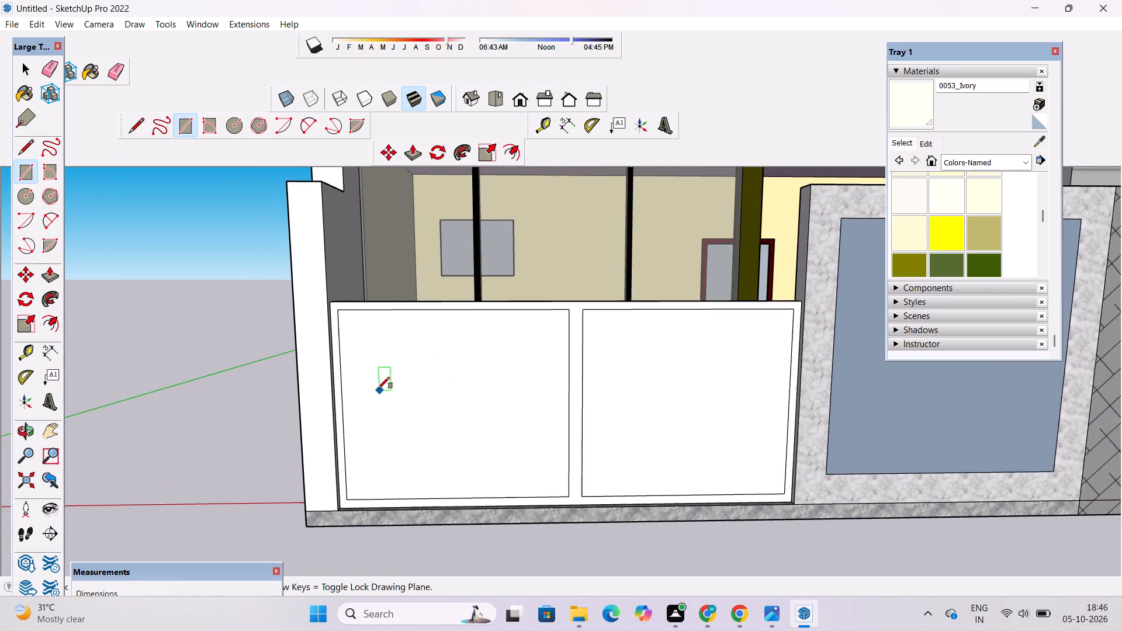
scroll(354, 374, "up", 2)
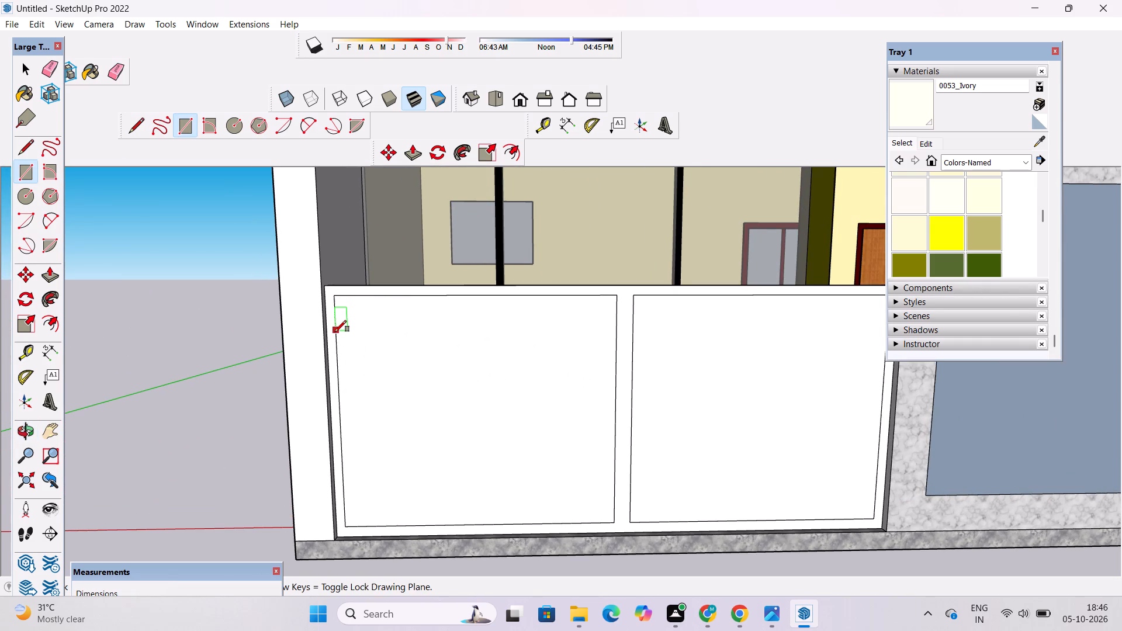
left_click(335, 332)
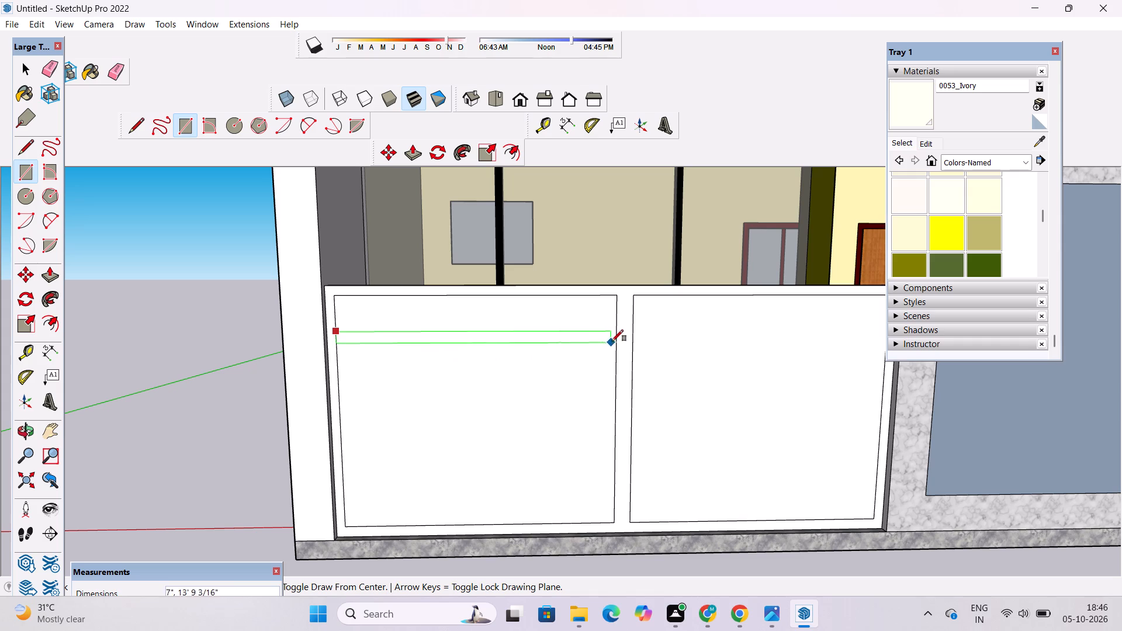
left_click(615, 342)
key("space")
scroll(404, 301, "down", 5)
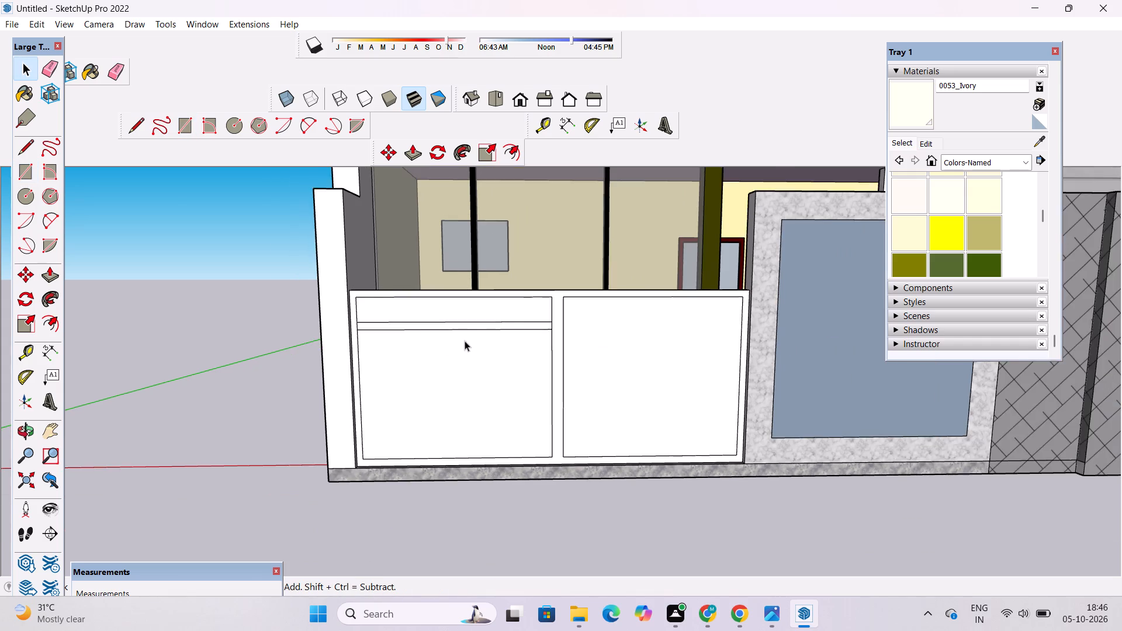
Copy the horizontal strip downward twice in the left bay, about 2'10" below and then about 3'5" further down.
scroll(465, 341, "up", 4)
double_click(485, 315)
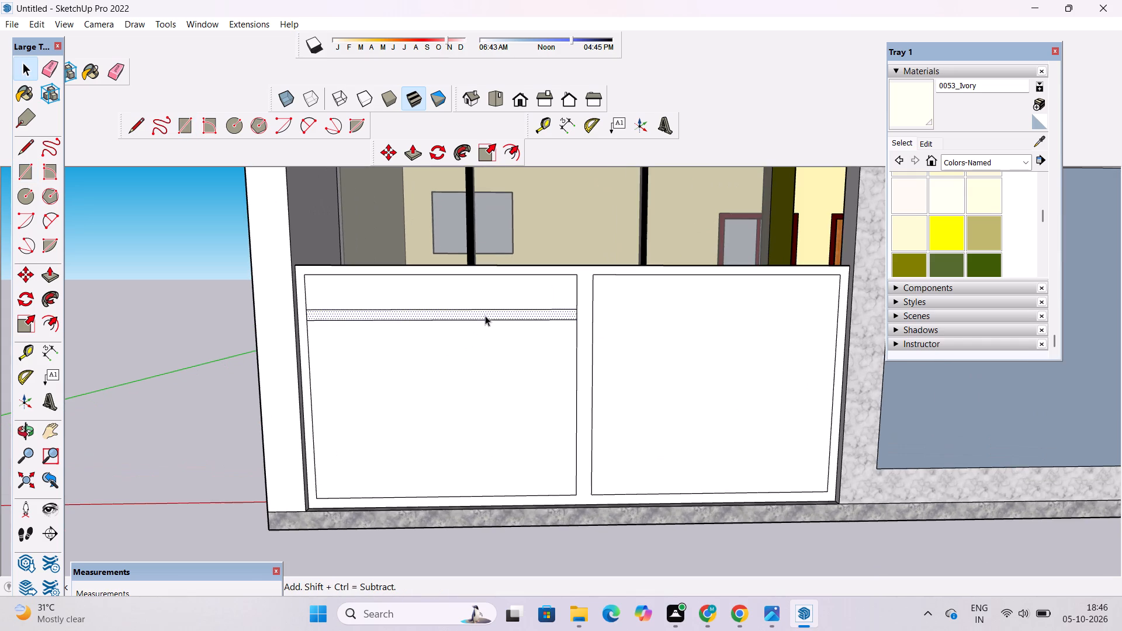
scroll(442, 290, "down", 5)
key("m")
scroll(438, 321, "up", 4)
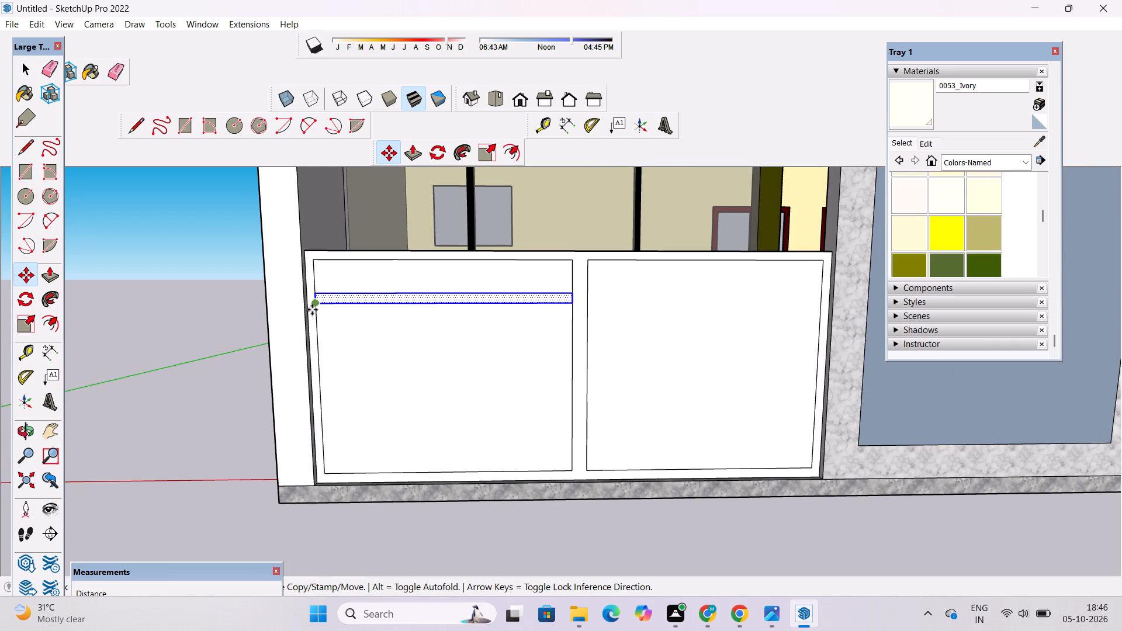
left_click(317, 306)
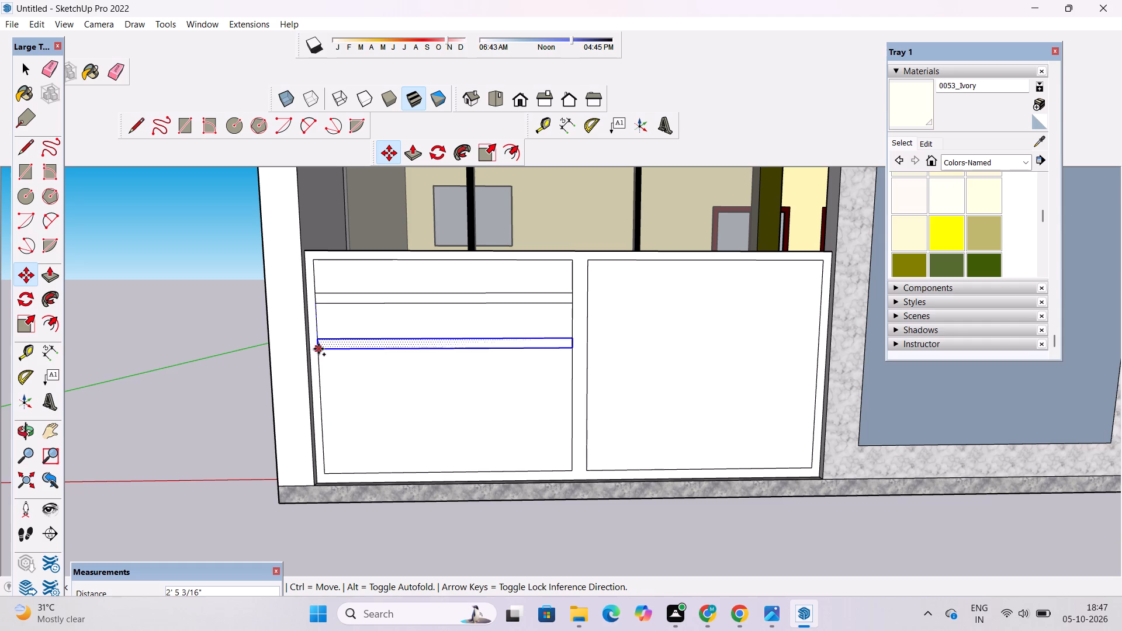
left_click(318, 352)
left_click(318, 354)
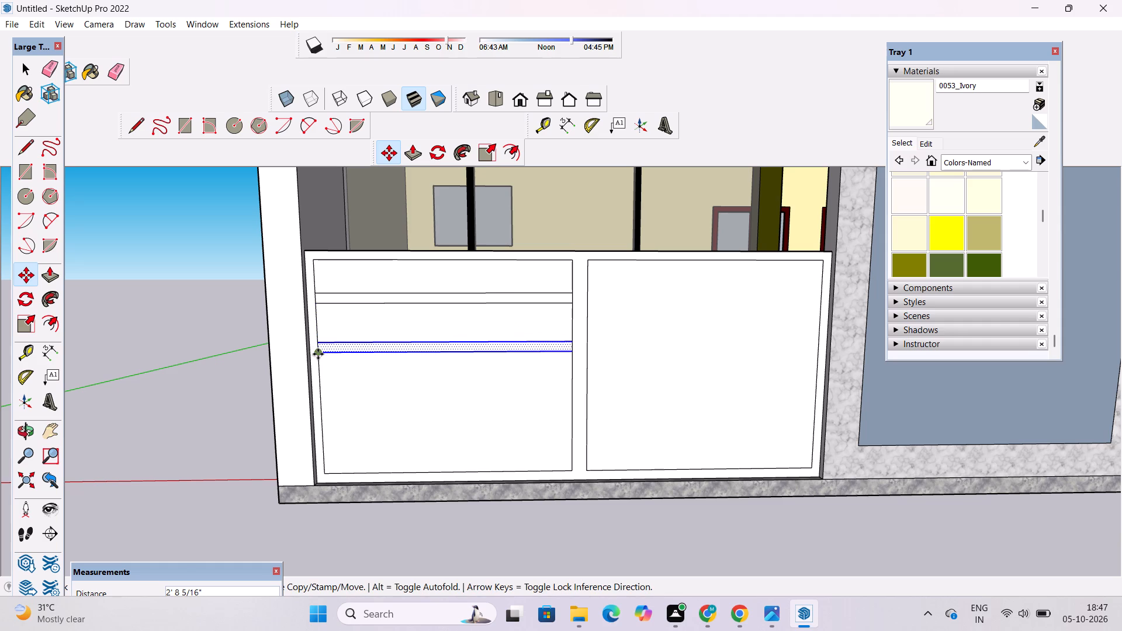
left_click(321, 416)
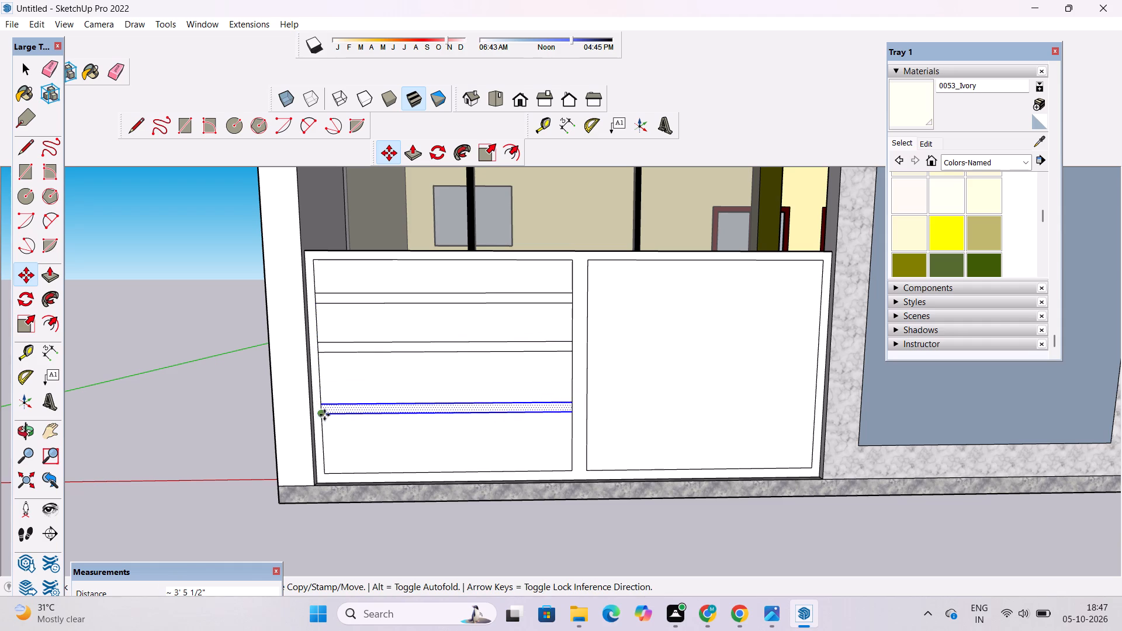
Copy the lowest strip across into the right bay, then copy it upward by about 3'5" and 2'10" to match the left bay.
left_click(321, 414)
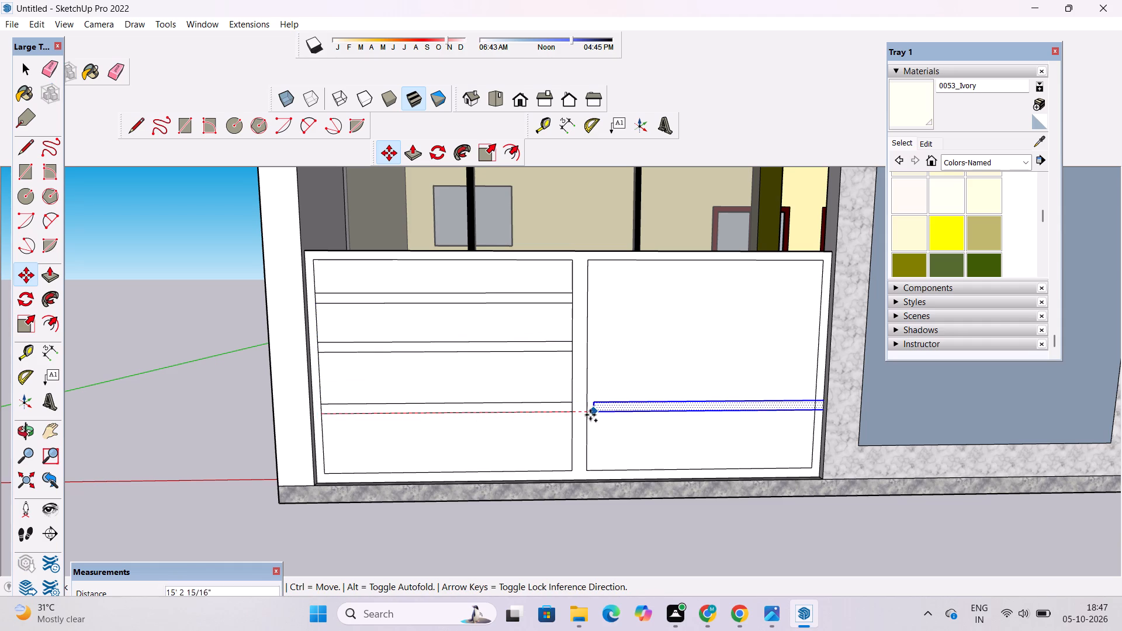
left_click(588, 415)
left_click(586, 411)
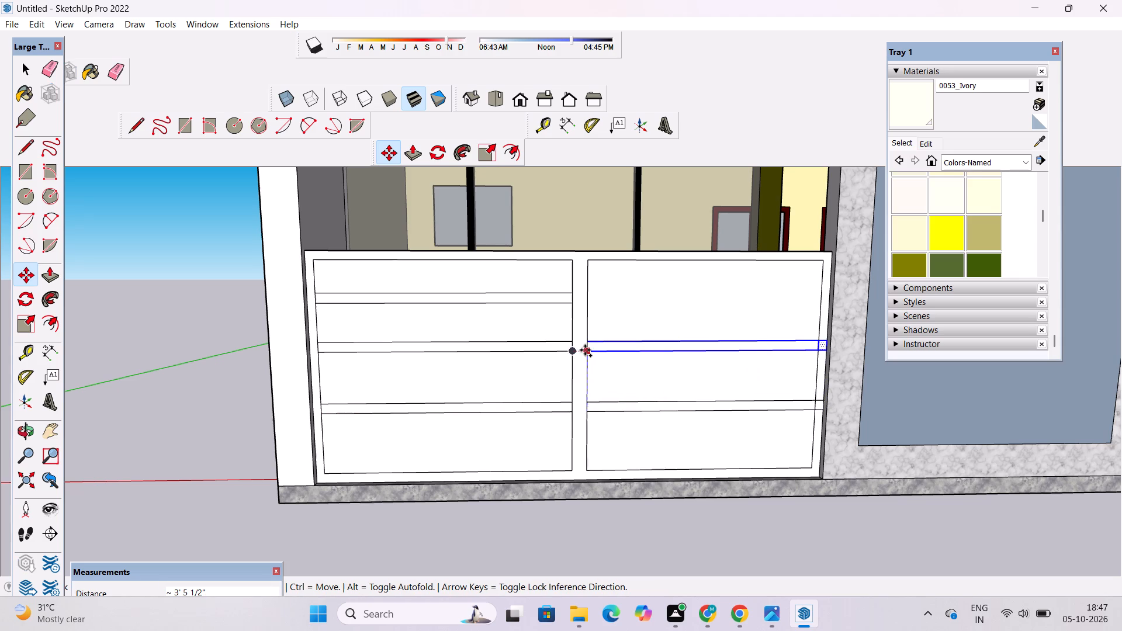
left_click(586, 351)
left_click(587, 352)
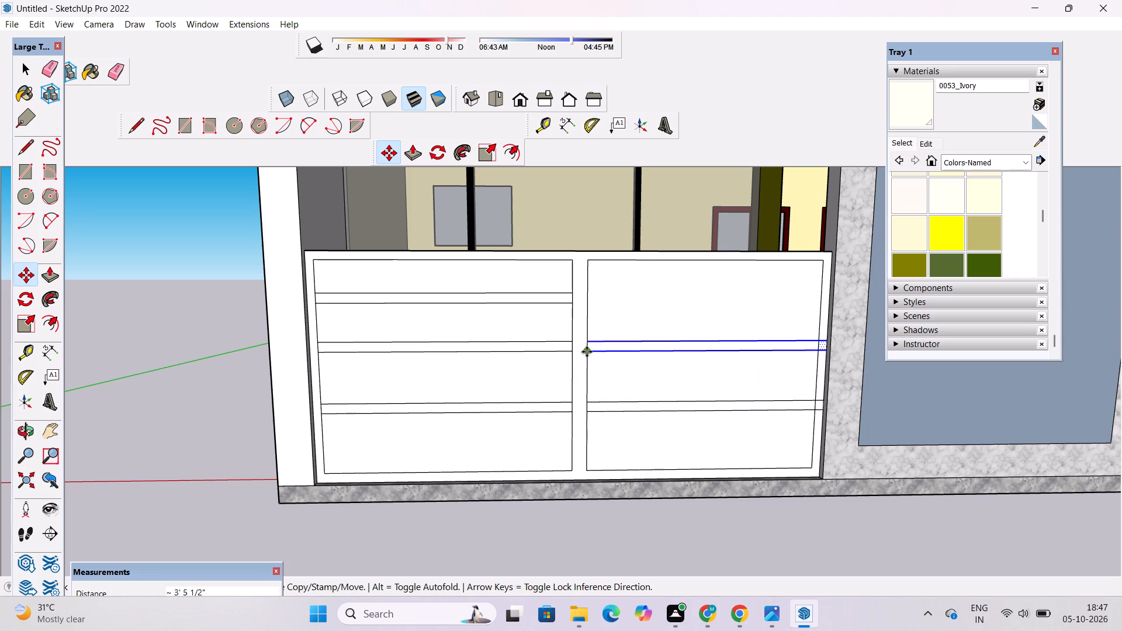
left_click(587, 300)
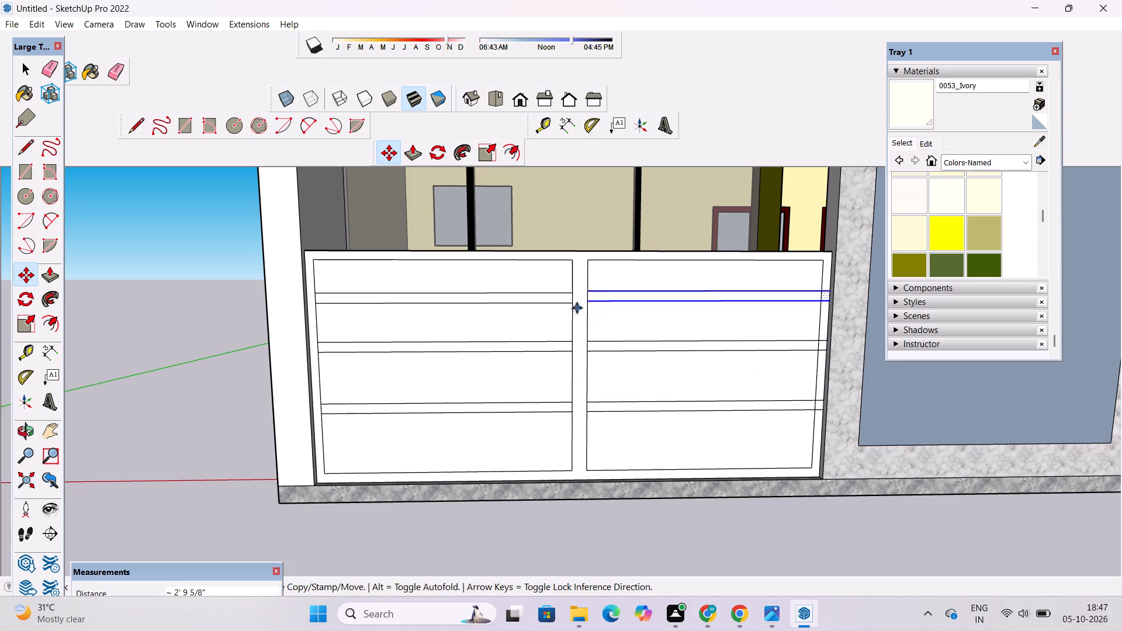
key("space")
left_click(162, 364)
Erase the ends of the three right-bay strips that overrun the panel's outer border.
scroll(632, 379, "down", 1)
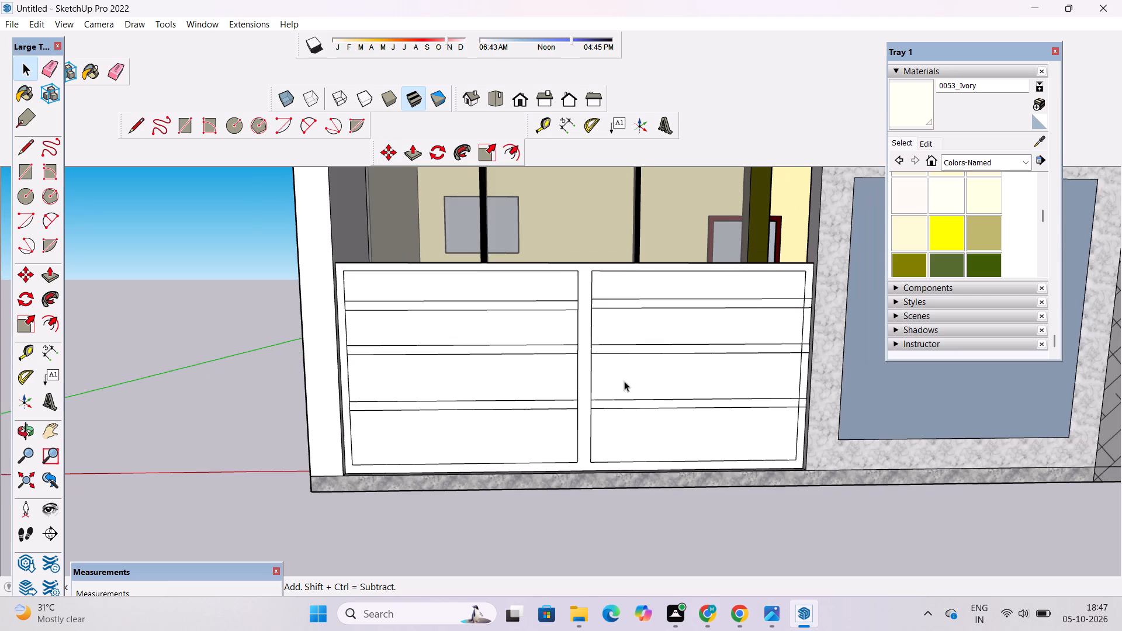
scroll(389, 368, "down", 2)
key("e")
scroll(746, 330, "up", 15)
left_click_drag(727, 245, 723, 305)
scroll(705, 235, "down", 6)
scroll(701, 393, "up", 5)
left_click_drag(715, 320, 716, 355)
scroll(689, 253, "down", 4)
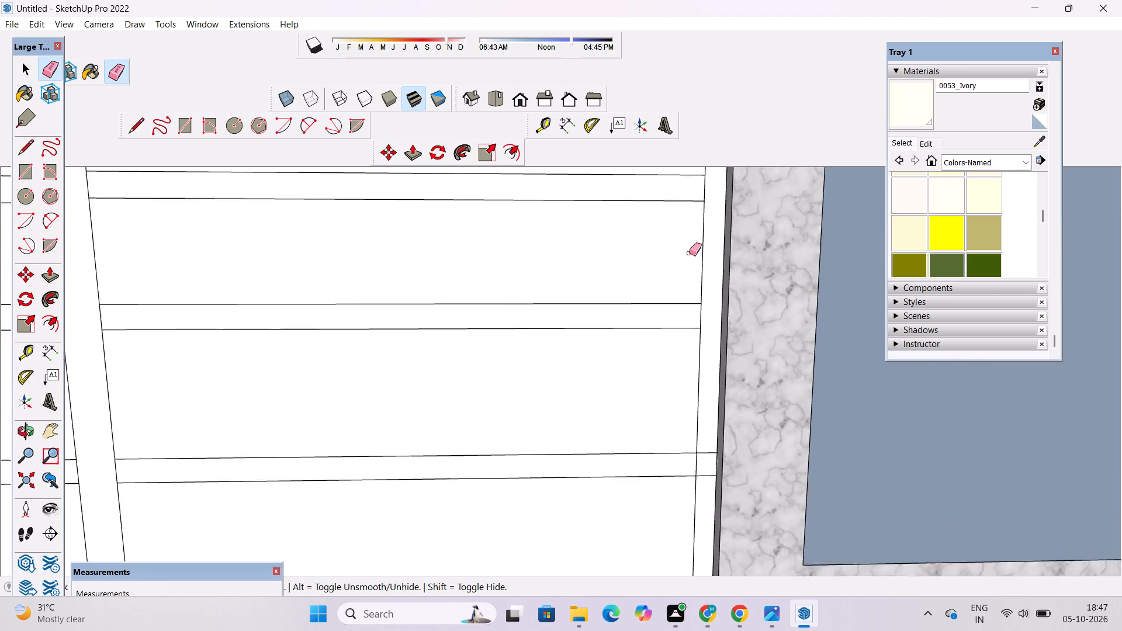
scroll(689, 253, "down", 2)
scroll(706, 442, "up", 5)
left_click_drag(698, 378, 702, 449)
scroll(707, 469, "down", 8)
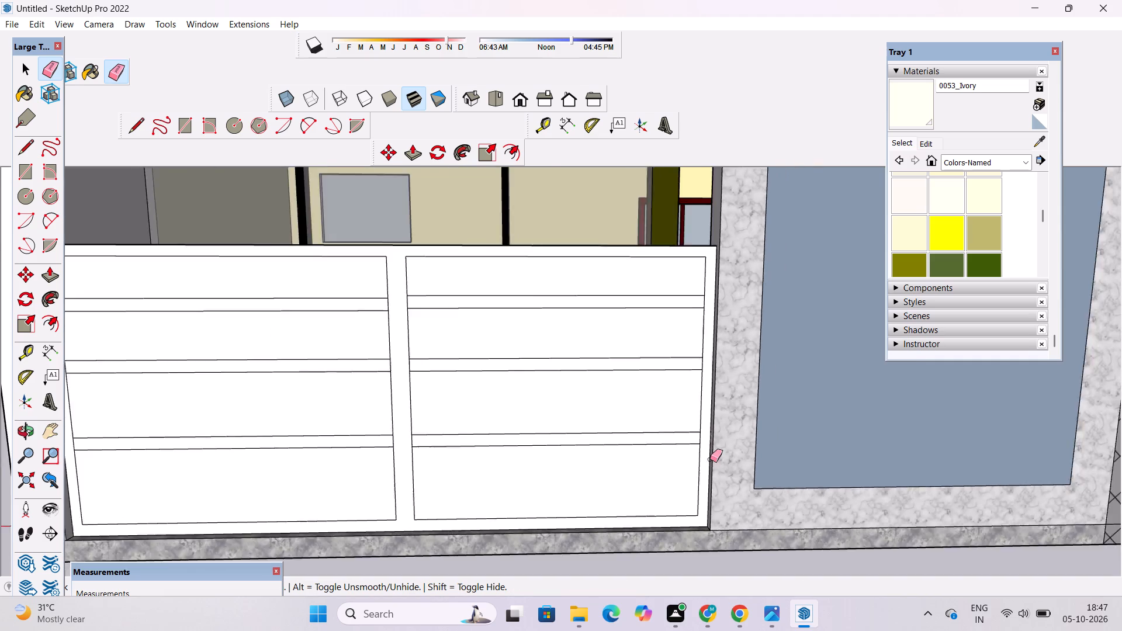
scroll(710, 459, "down", 8)
key("space")
Paint all eight panes of the two-bay panel with Translucent Glass Gray from the Glass and Mirrors collection.
scroll(716, 462, "down", 4)
scroll(601, 434, "up", 3)
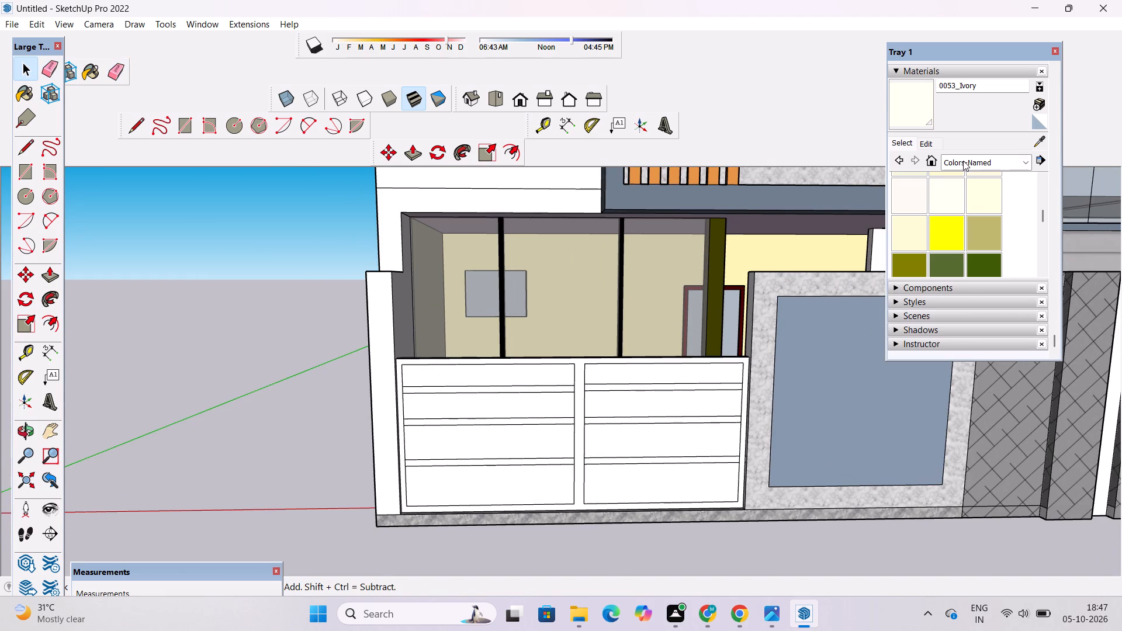
left_click(963, 161)
left_click(985, 232)
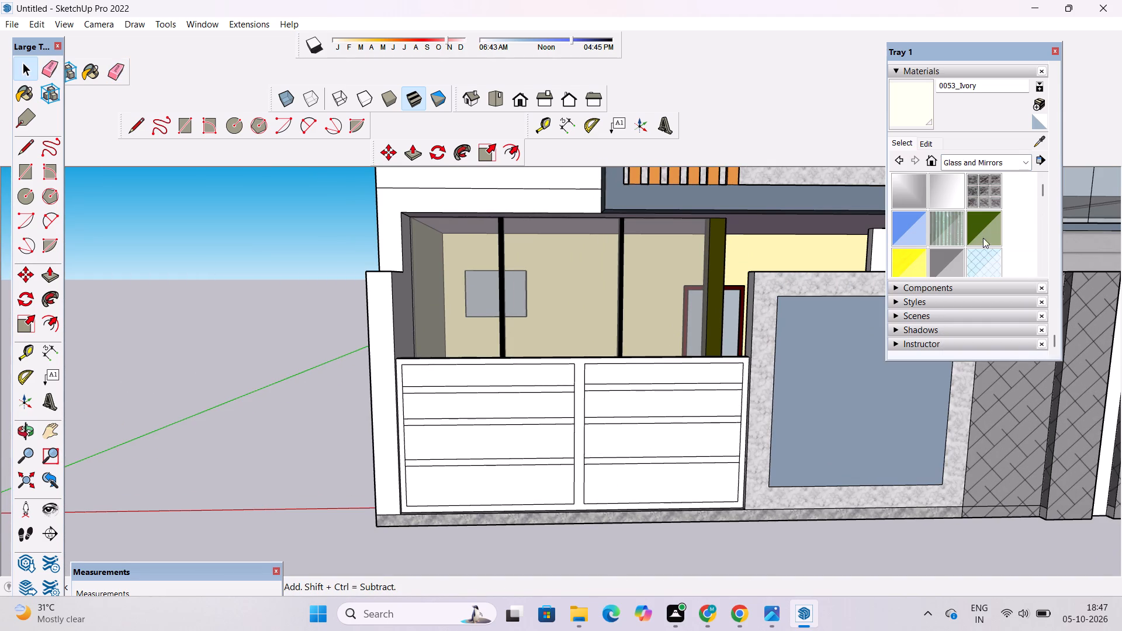
left_click(941, 269)
left_click(703, 374)
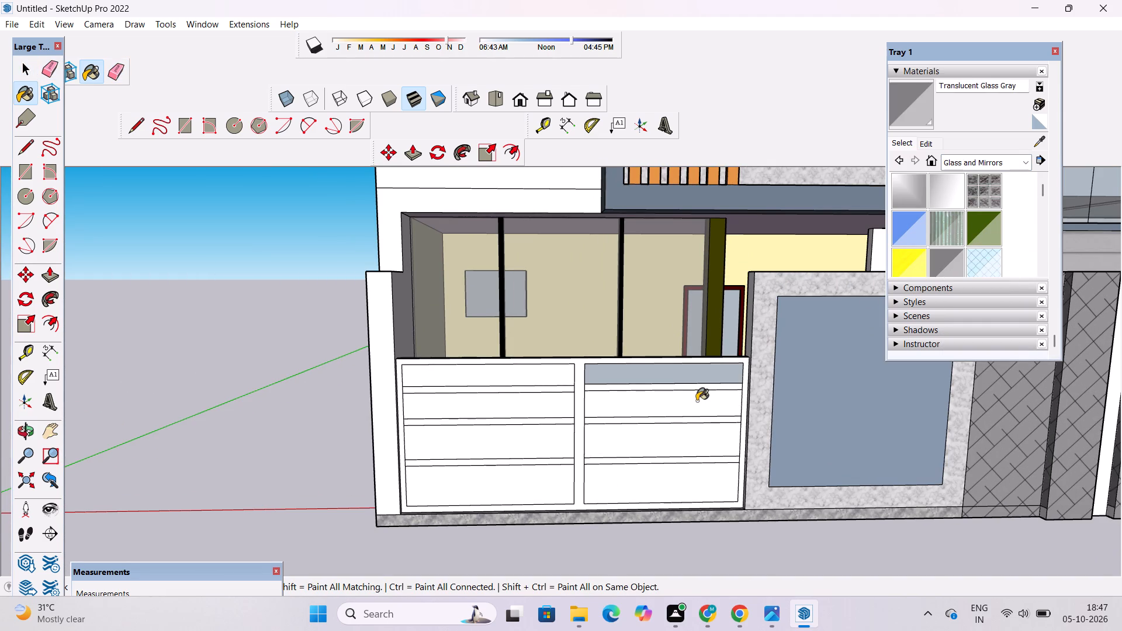
left_click(697, 401)
left_click(694, 437)
left_click(536, 442)
left_click(543, 403)
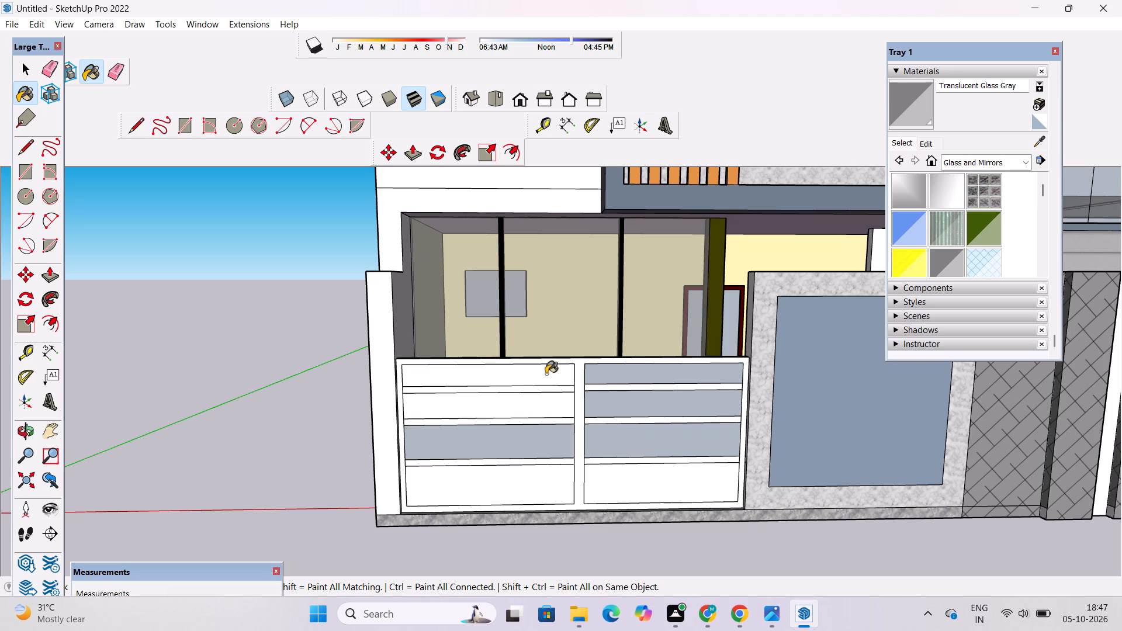
left_click(546, 373)
left_click(549, 484)
left_click(624, 483)
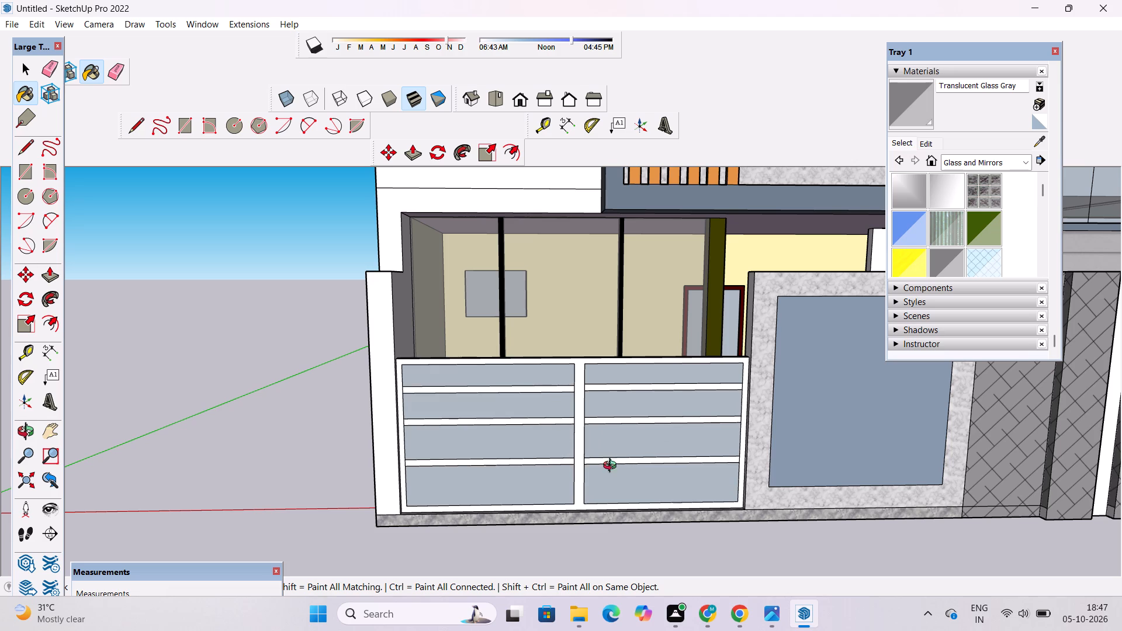
Erase the thin line on the porch floor running along the inner side of the framed panel.
key("o")
left_click_drag(651, 391, 434, 535)
scroll(442, 458, "up", 14)
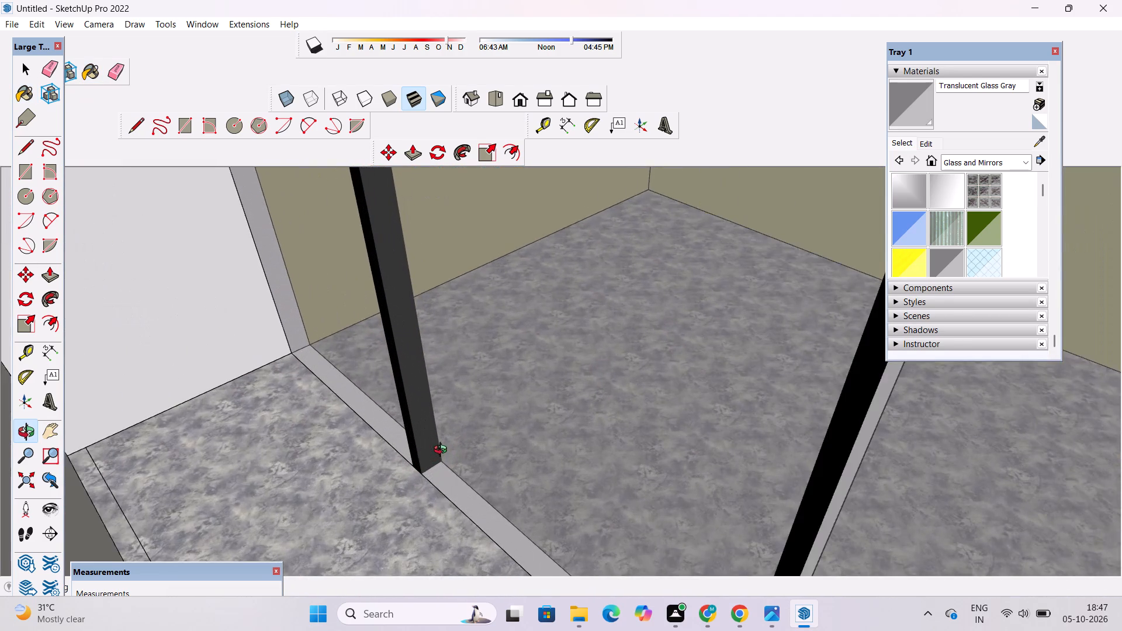
left_click_drag(443, 451, 417, 460)
left_click(412, 462)
scroll(412, 462, "down", 3)
left_click_drag(341, 480, 374, 458, "shift")
left_click(906, 93)
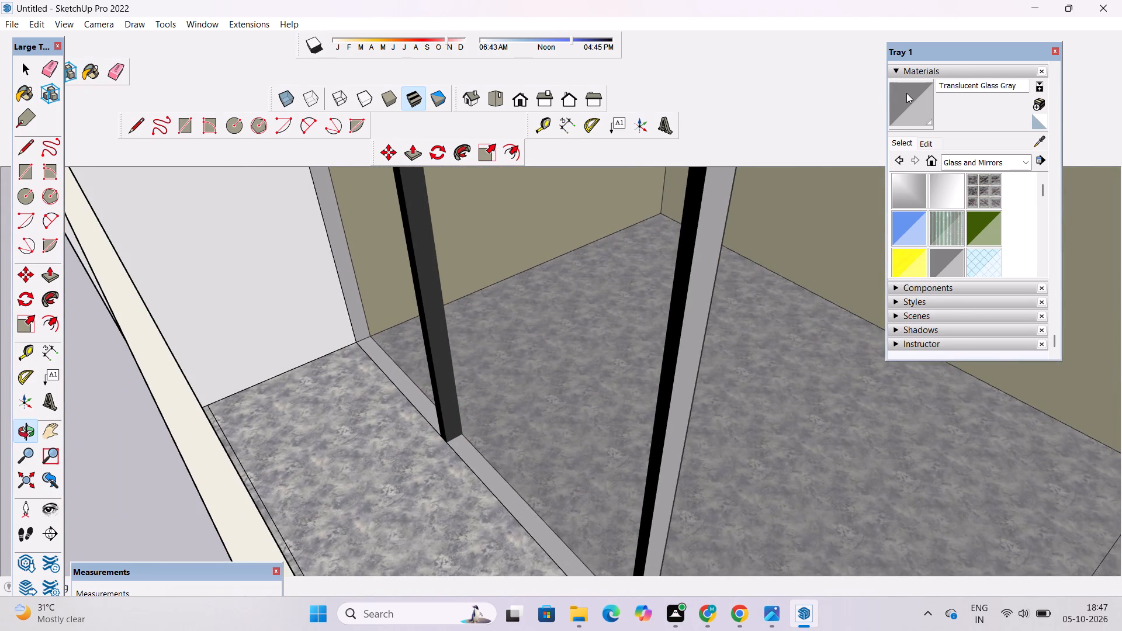
scroll(246, 442, "up", 4)
left_click(160, 487)
key("space")
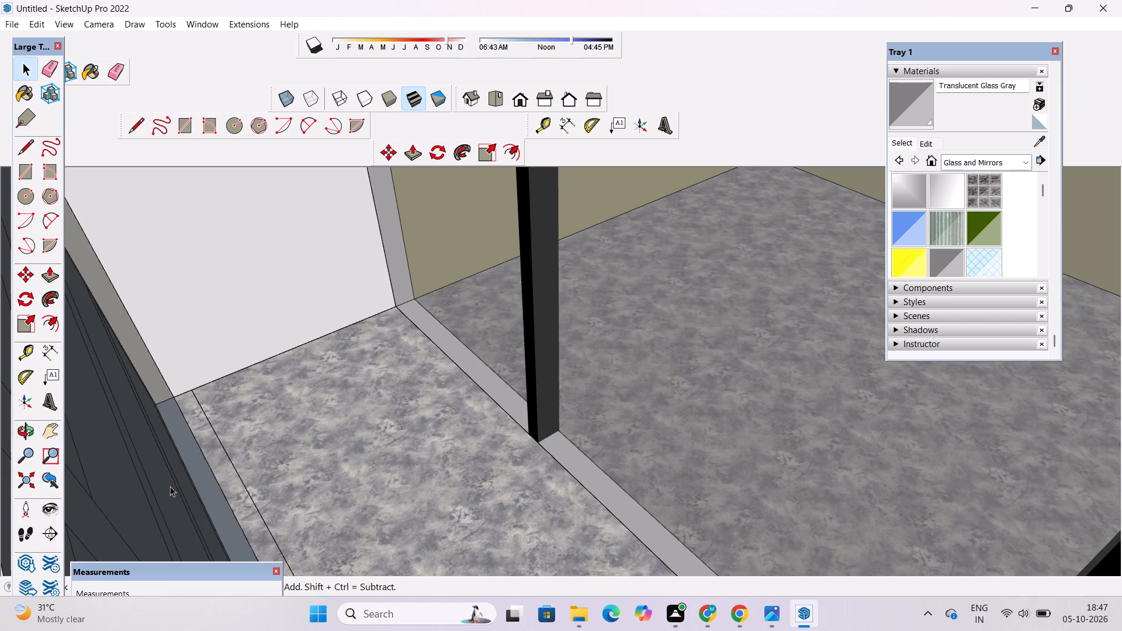
key("e")
left_click_drag(220, 419, 217, 438)
Examine the glazed two-bay panel from the front and from inside the porch to check how the glass looks.
key("o")
scroll(440, 407, "down", 6)
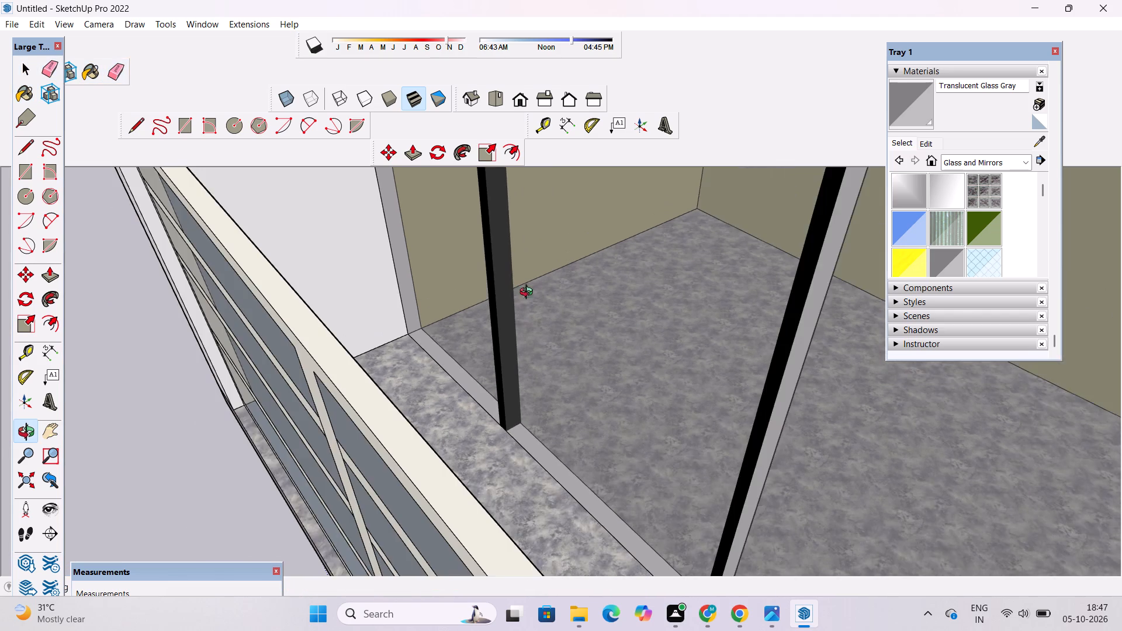
left_click(516, 103)
scroll(607, 446, "down", 14)
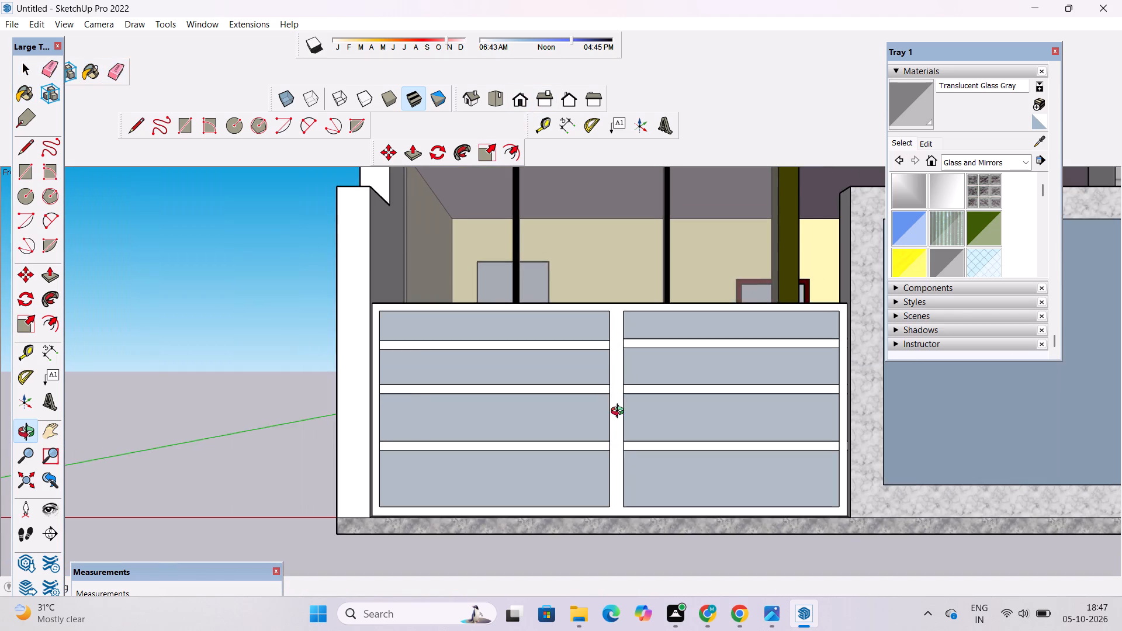
left_click_drag(620, 412, 580, 412)
left_click_drag(578, 417, 582, 446)
scroll(583, 438, "down", 5)
left_click(596, 446, "shift")
left_click_drag(597, 469, 608, 525)
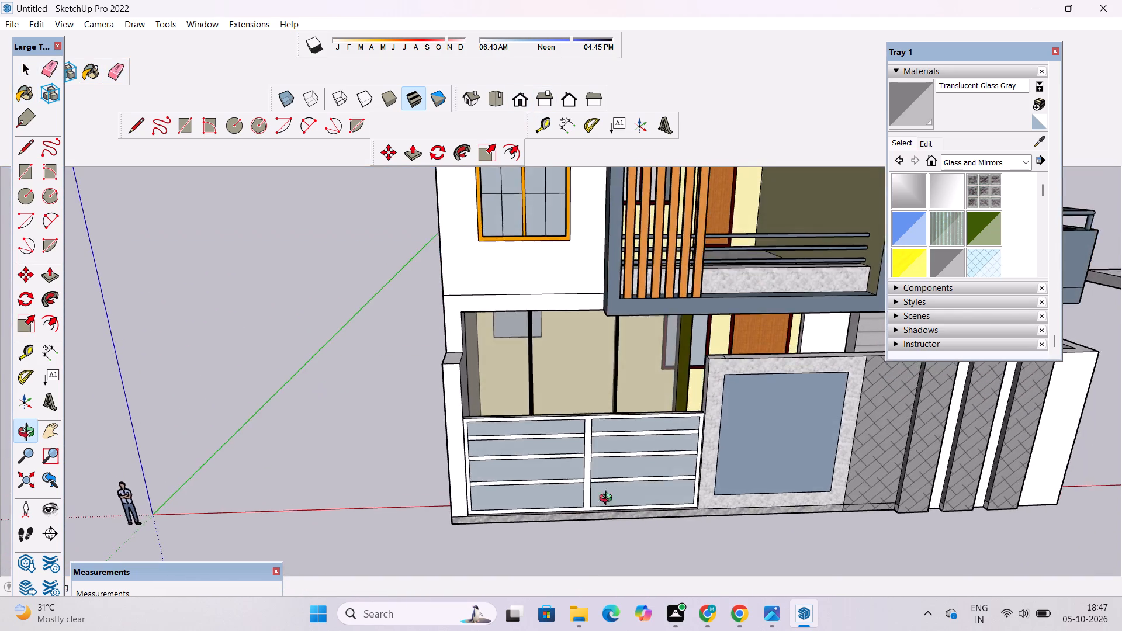
scroll(601, 441, "up", 5)
left_click_drag(591, 441, 802, 555)
scroll(713, 425, "up", 11)
left_click_drag(584, 426, 651, 432)
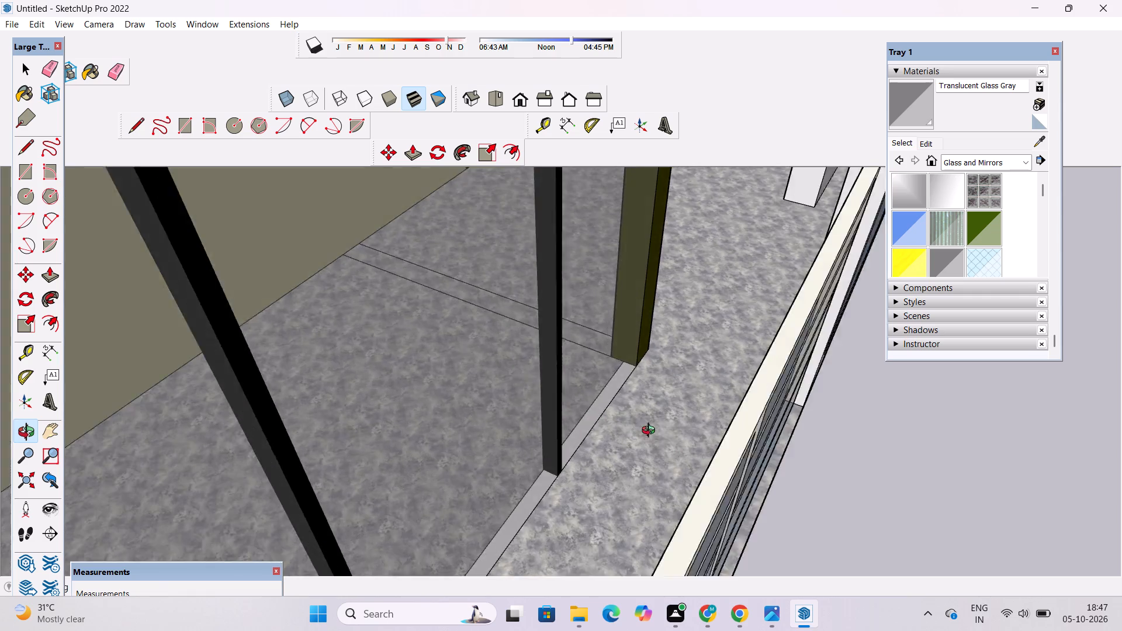
left_click_drag(651, 432, 561, 379)
right_click(707, 424)
scroll(653, 382, "down", 5)
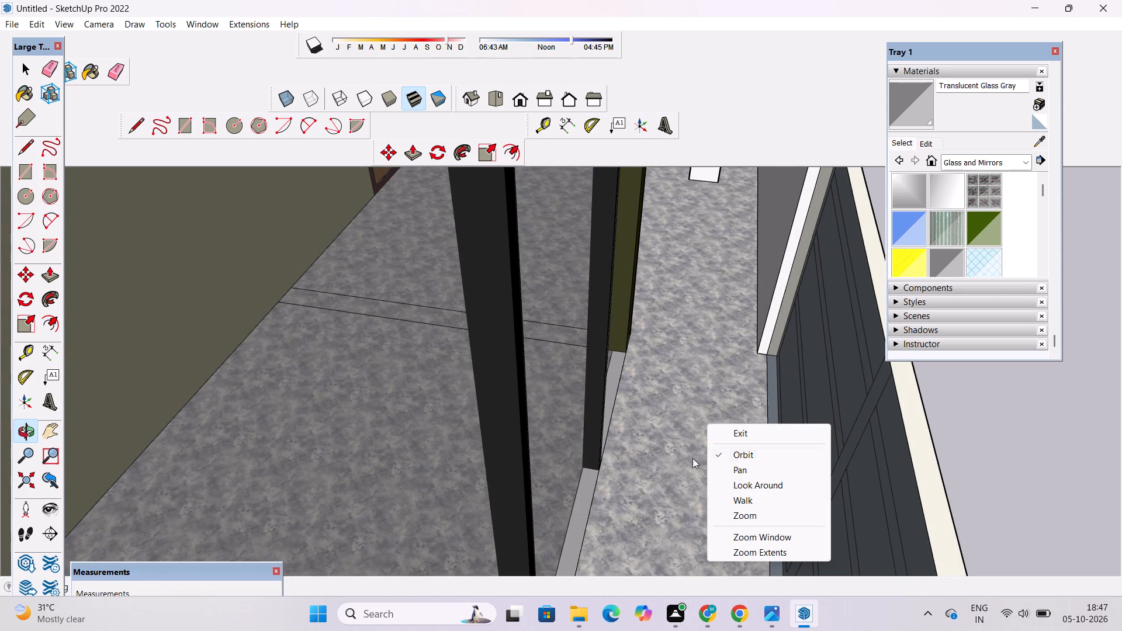
left_click(752, 452)
scroll(612, 373, "down", 5)
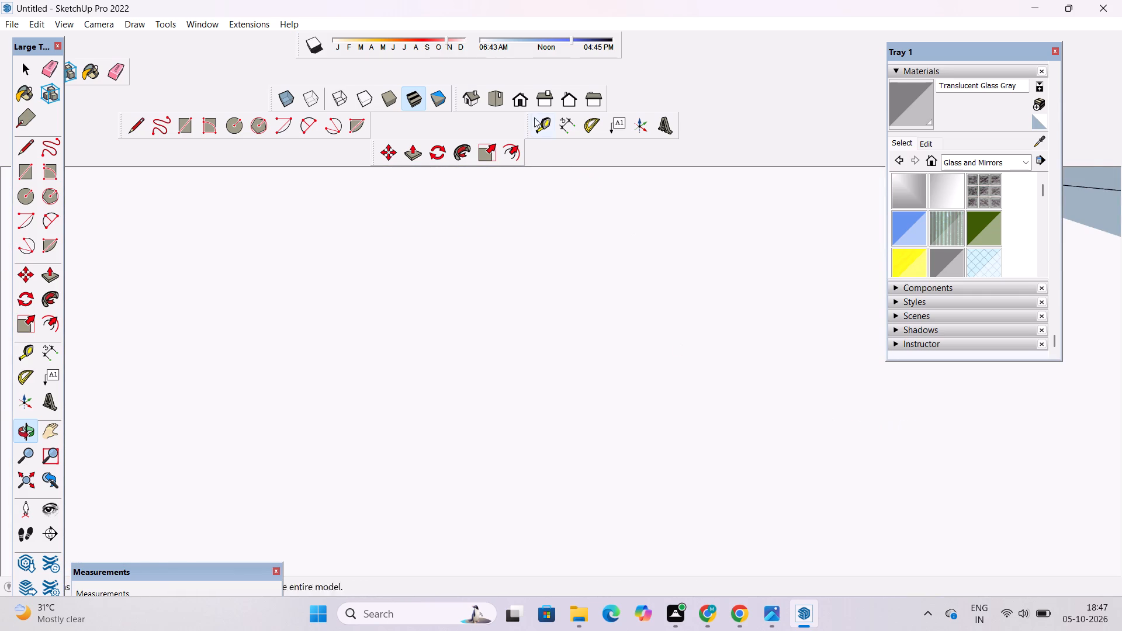
left_click(517, 94)
scroll(584, 348, "down", 6)
left_click_drag(507, 377, 642, 384, "shift")
left_click_drag(631, 400, 655, 520)
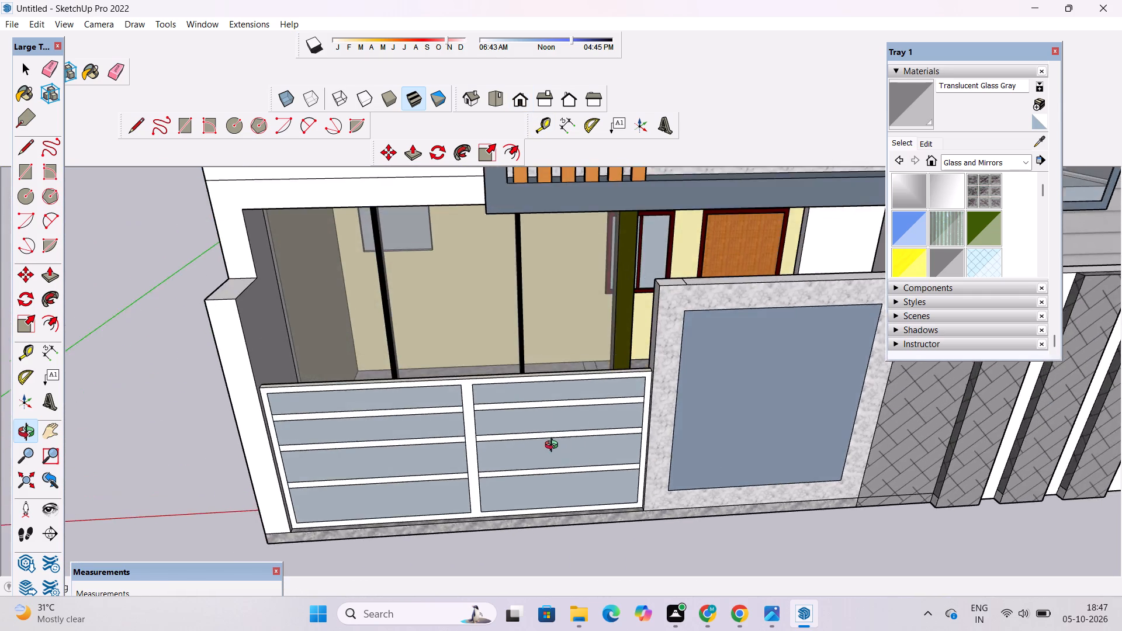
scroll(553, 446, "up", 3)
left_click_drag(553, 446, 624, 408, "shift")
left_click_drag(613, 408, 595, 398)
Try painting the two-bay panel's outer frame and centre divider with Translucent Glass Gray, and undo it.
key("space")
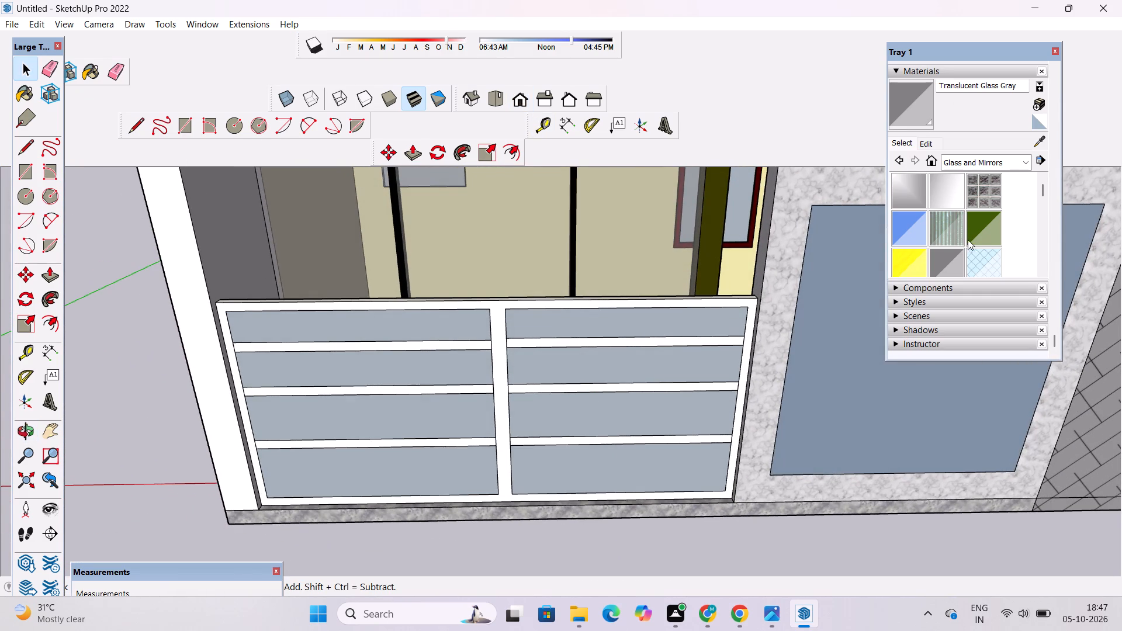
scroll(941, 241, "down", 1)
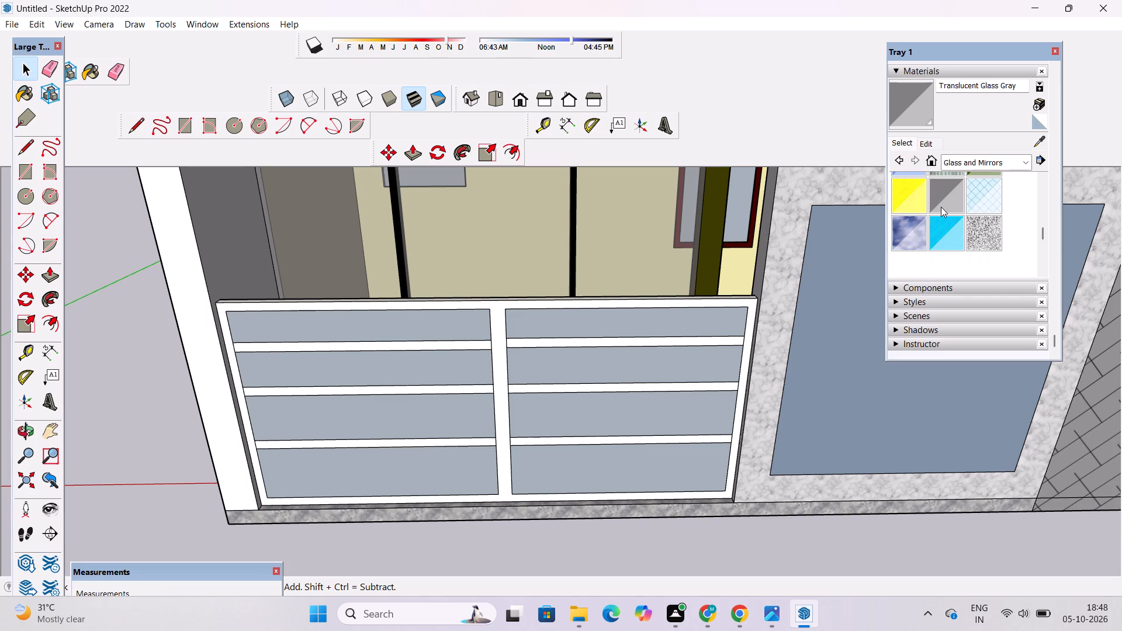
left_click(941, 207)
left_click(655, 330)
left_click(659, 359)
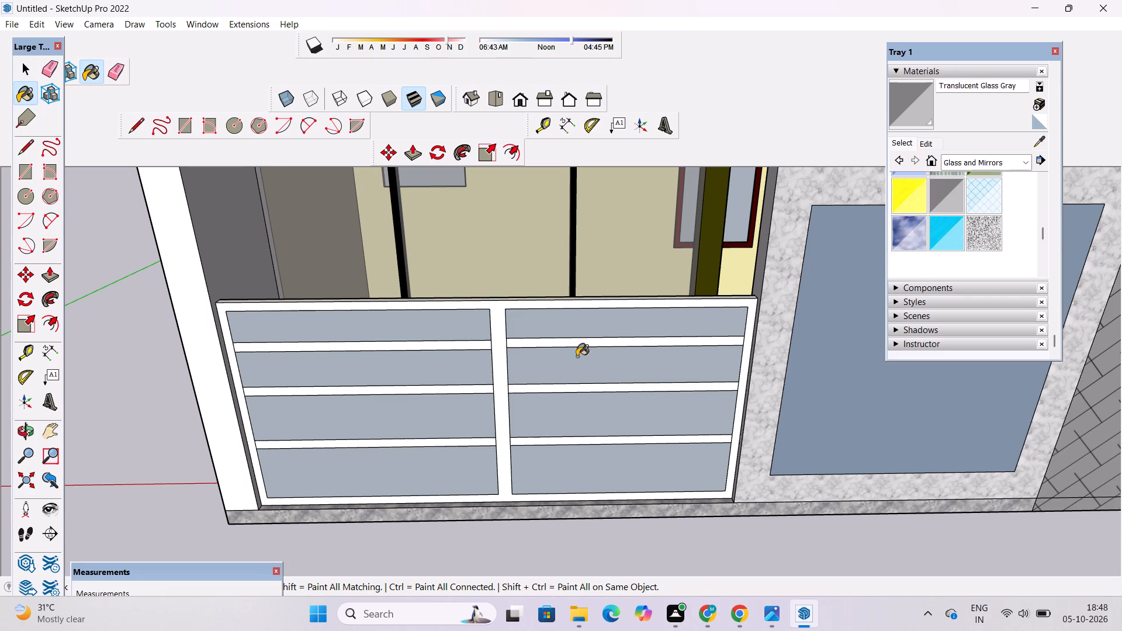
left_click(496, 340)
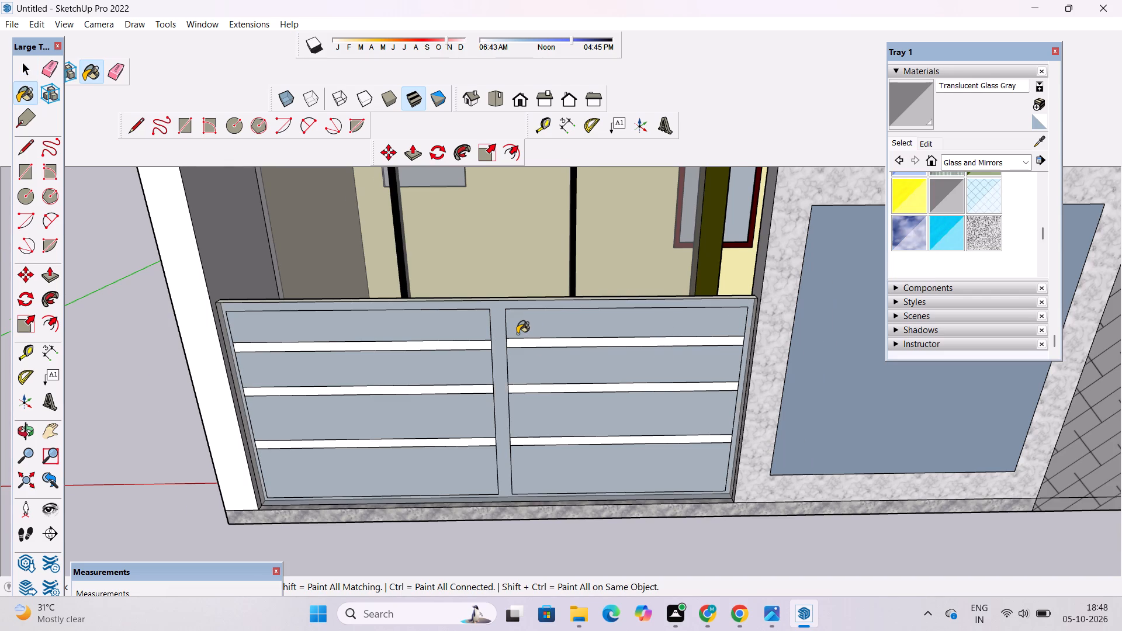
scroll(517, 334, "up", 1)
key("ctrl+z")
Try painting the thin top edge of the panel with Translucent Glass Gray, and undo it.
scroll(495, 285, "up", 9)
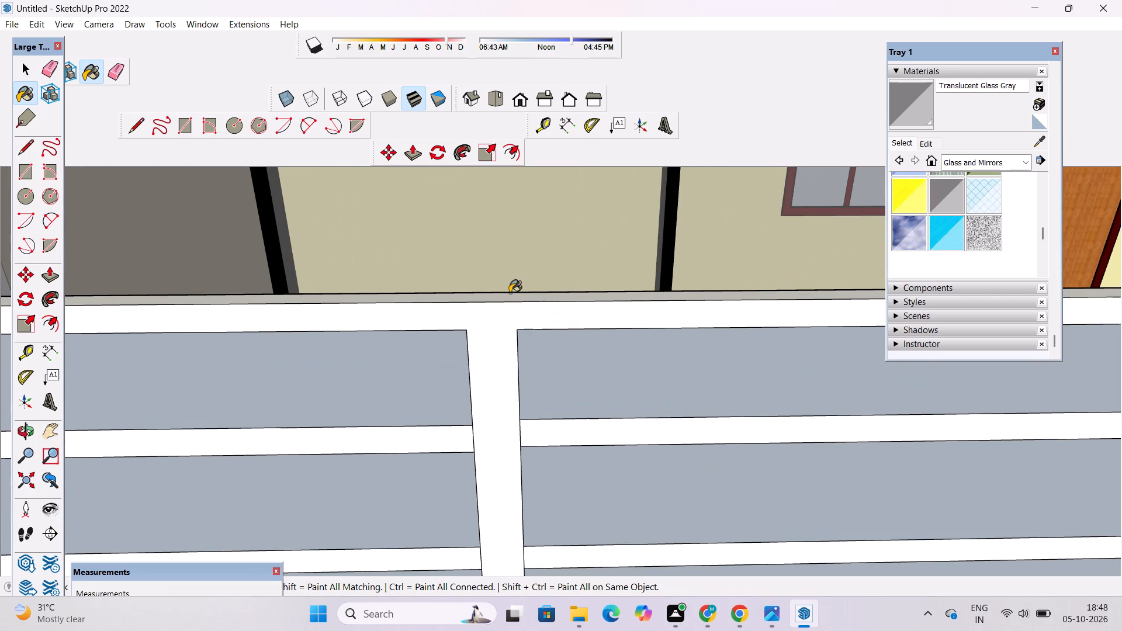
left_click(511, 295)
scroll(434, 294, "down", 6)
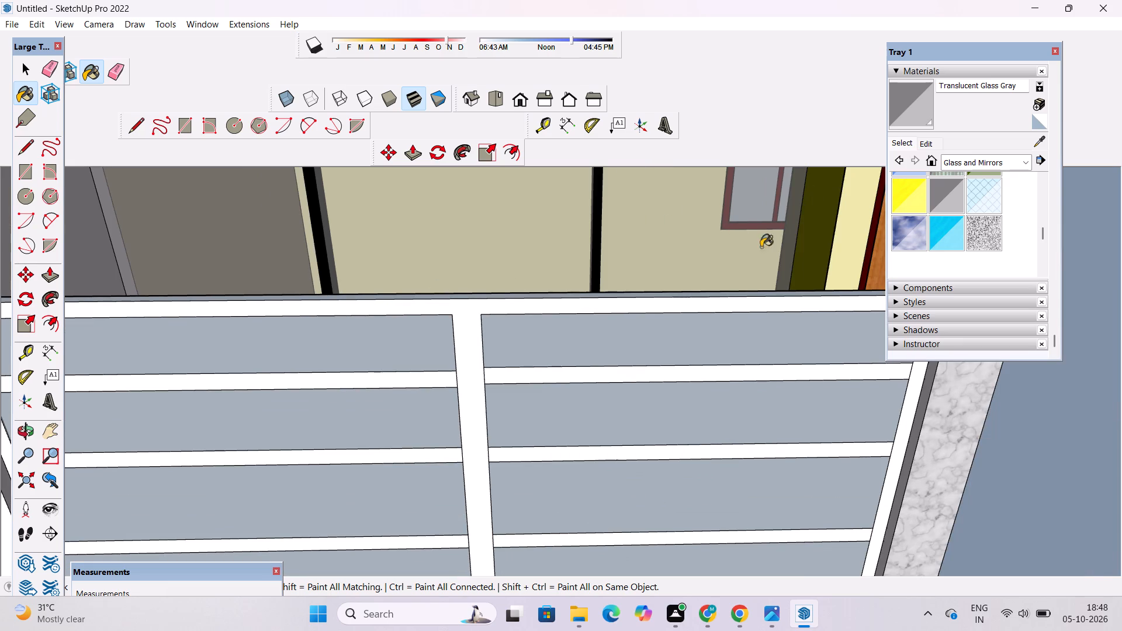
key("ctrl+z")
Paint the panel's thin top edge with Translucent Glass Gray from the Glass and Mirrors collection.
left_click(947, 199)
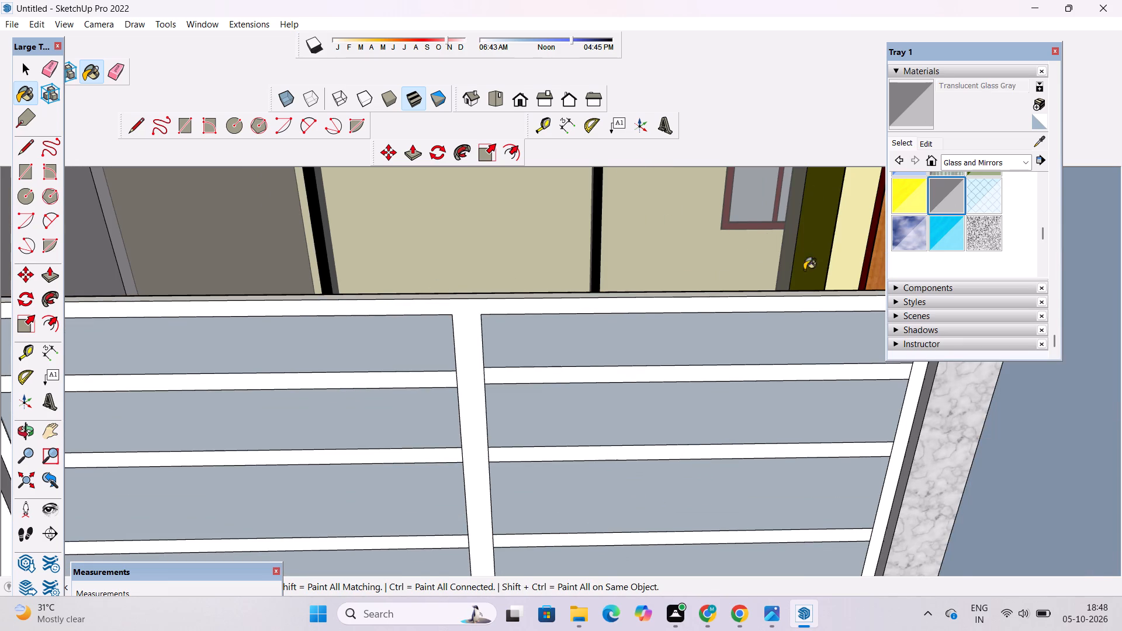
scroll(649, 285, "up", 8)
left_click(647, 314)
scroll(597, 340, "down", 9)
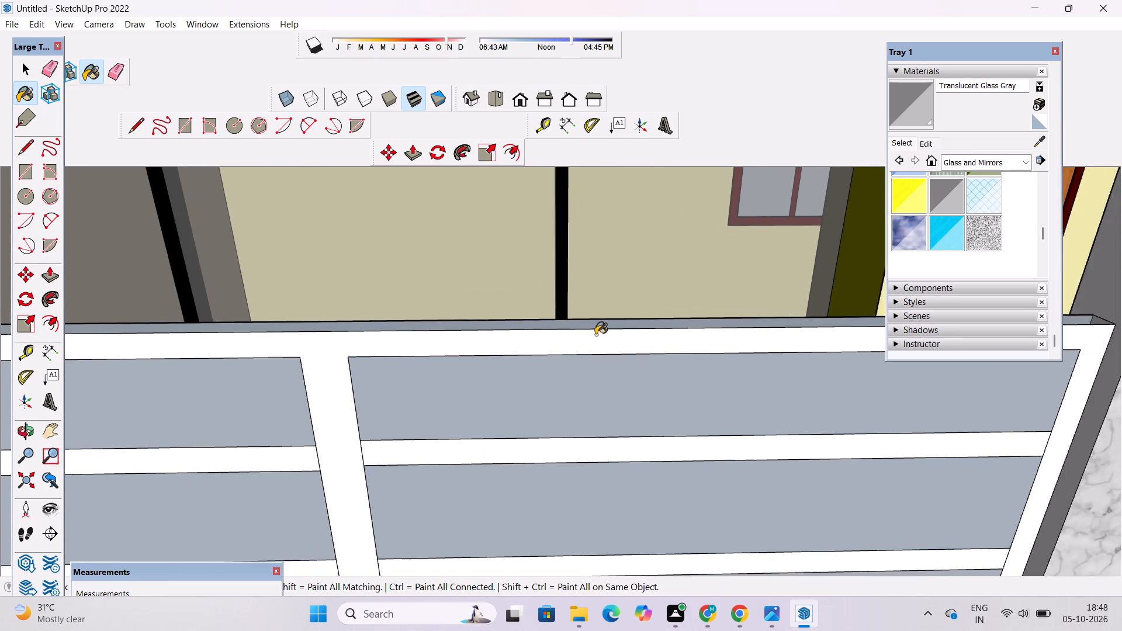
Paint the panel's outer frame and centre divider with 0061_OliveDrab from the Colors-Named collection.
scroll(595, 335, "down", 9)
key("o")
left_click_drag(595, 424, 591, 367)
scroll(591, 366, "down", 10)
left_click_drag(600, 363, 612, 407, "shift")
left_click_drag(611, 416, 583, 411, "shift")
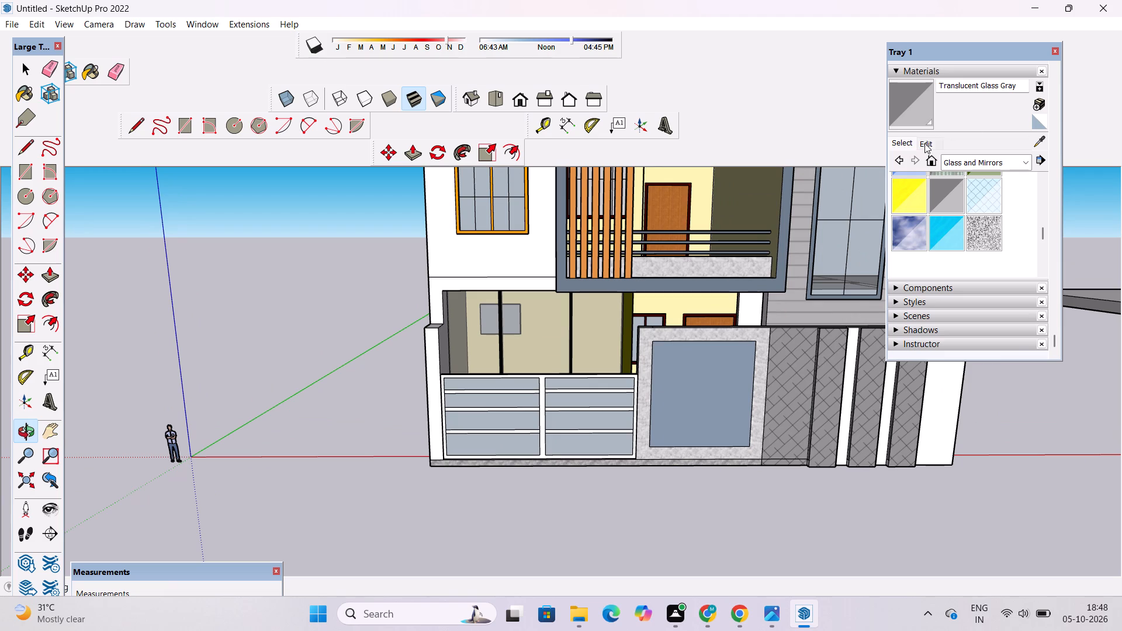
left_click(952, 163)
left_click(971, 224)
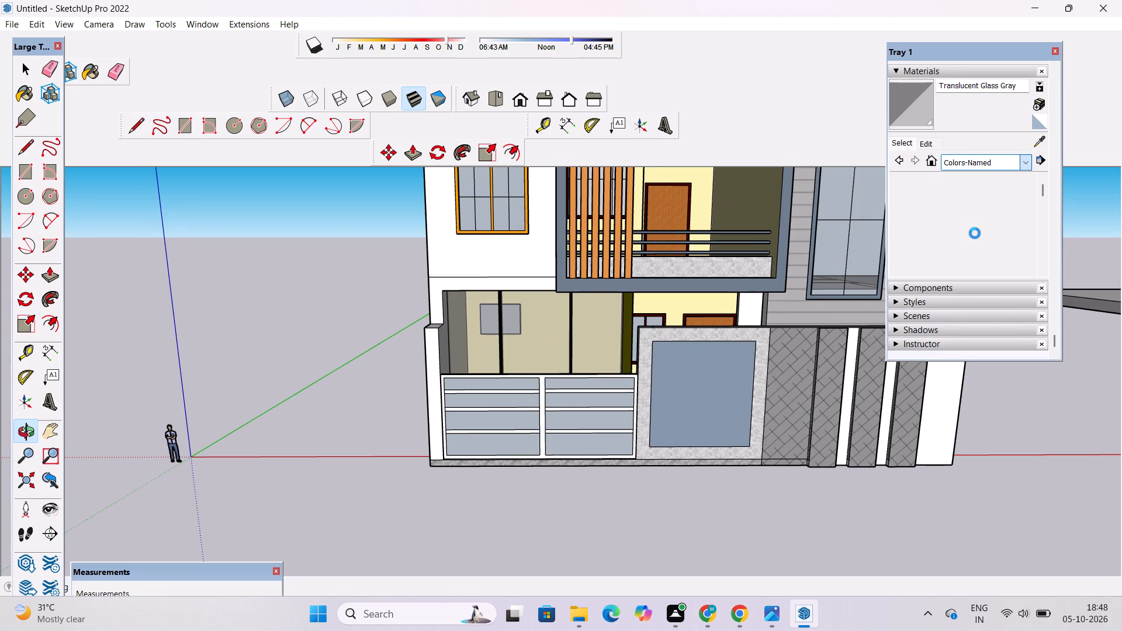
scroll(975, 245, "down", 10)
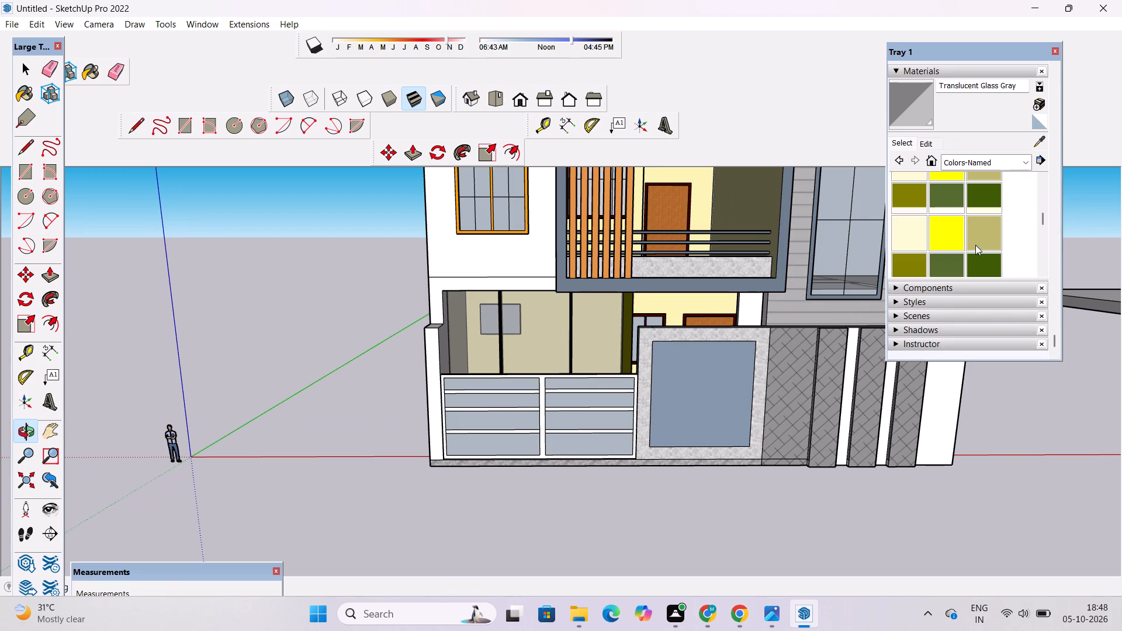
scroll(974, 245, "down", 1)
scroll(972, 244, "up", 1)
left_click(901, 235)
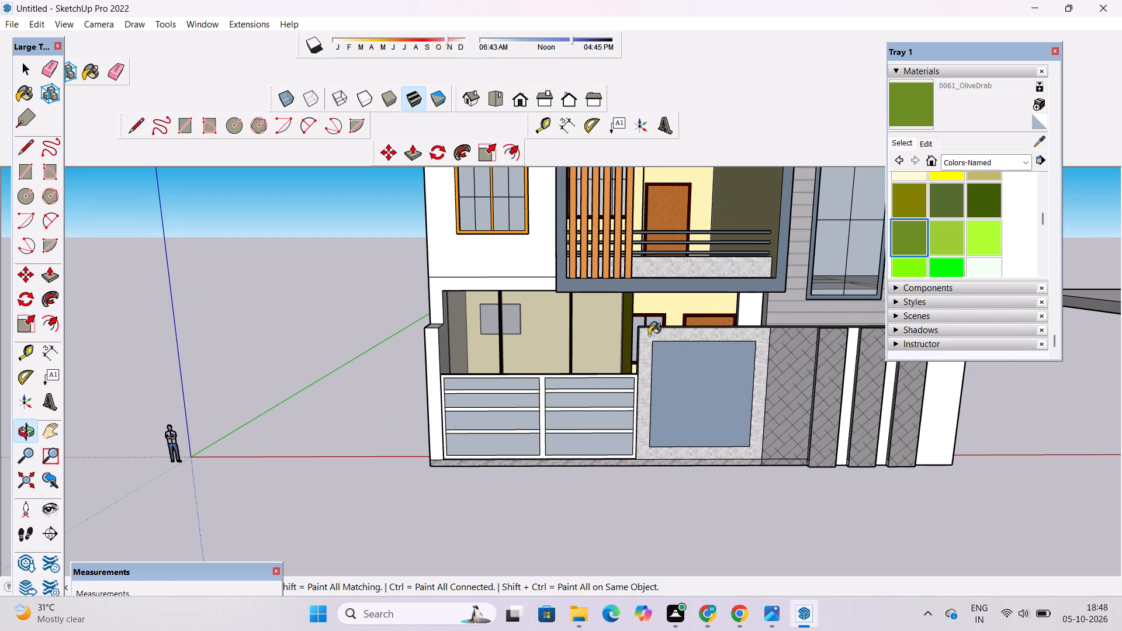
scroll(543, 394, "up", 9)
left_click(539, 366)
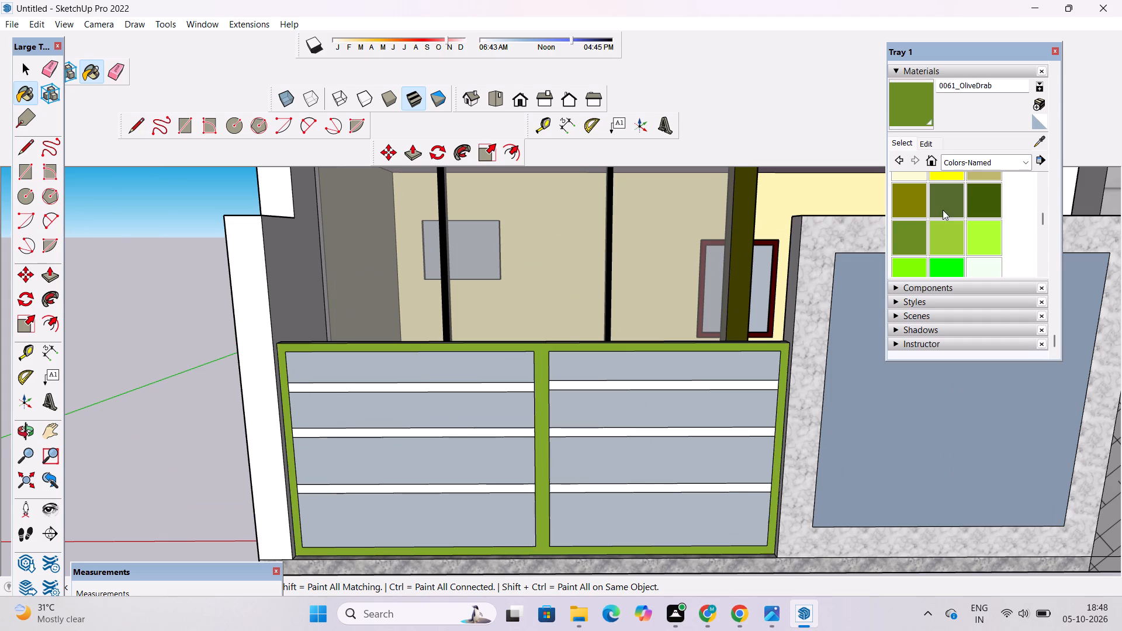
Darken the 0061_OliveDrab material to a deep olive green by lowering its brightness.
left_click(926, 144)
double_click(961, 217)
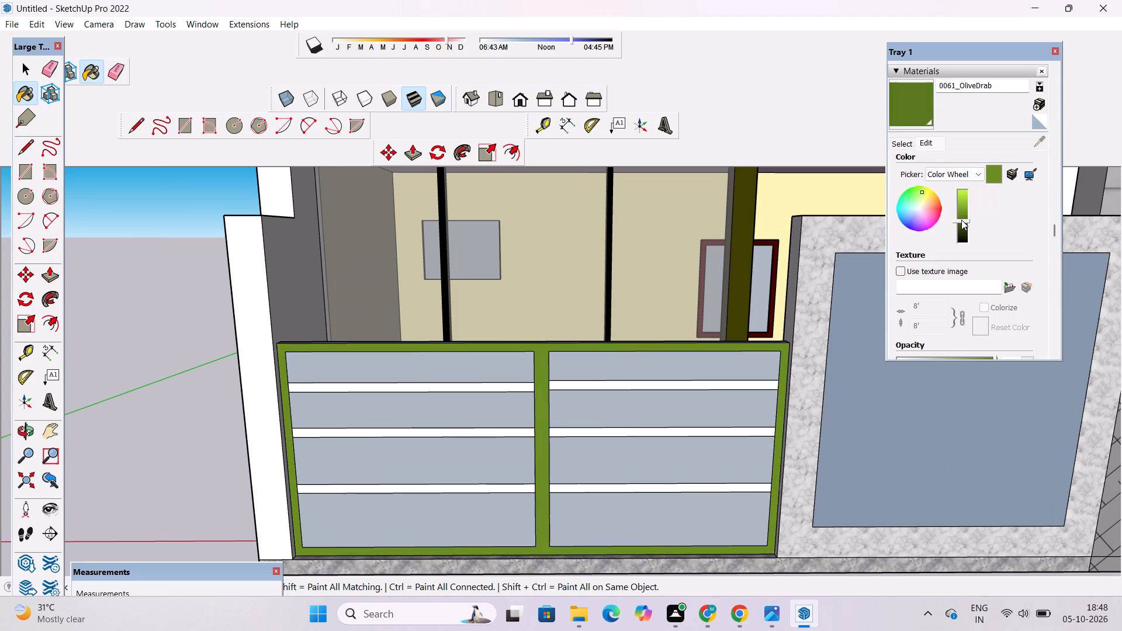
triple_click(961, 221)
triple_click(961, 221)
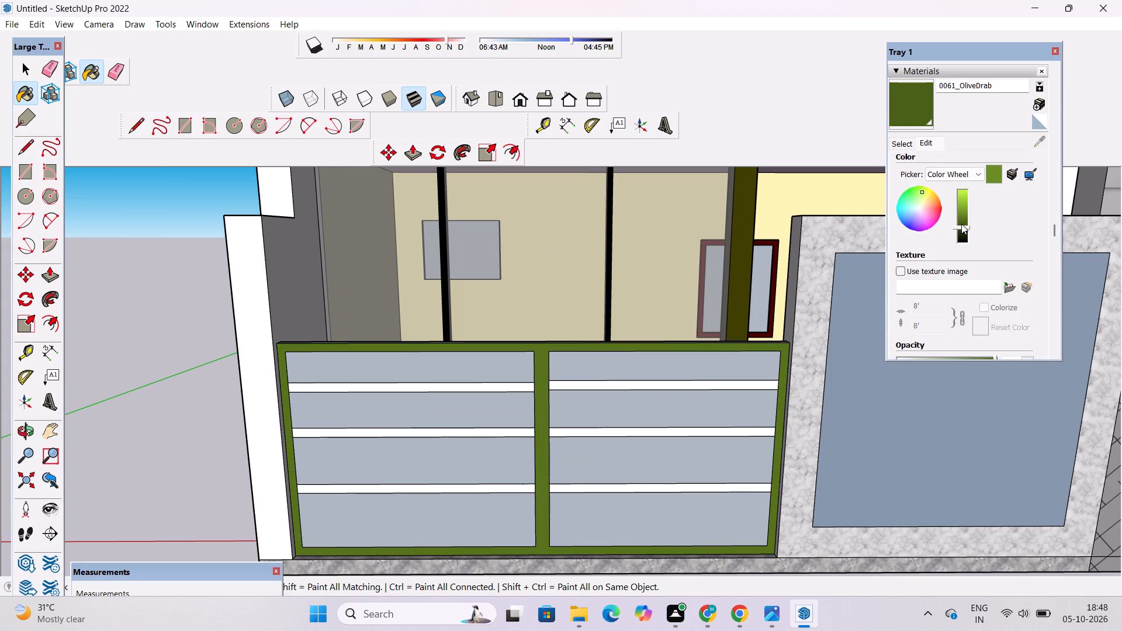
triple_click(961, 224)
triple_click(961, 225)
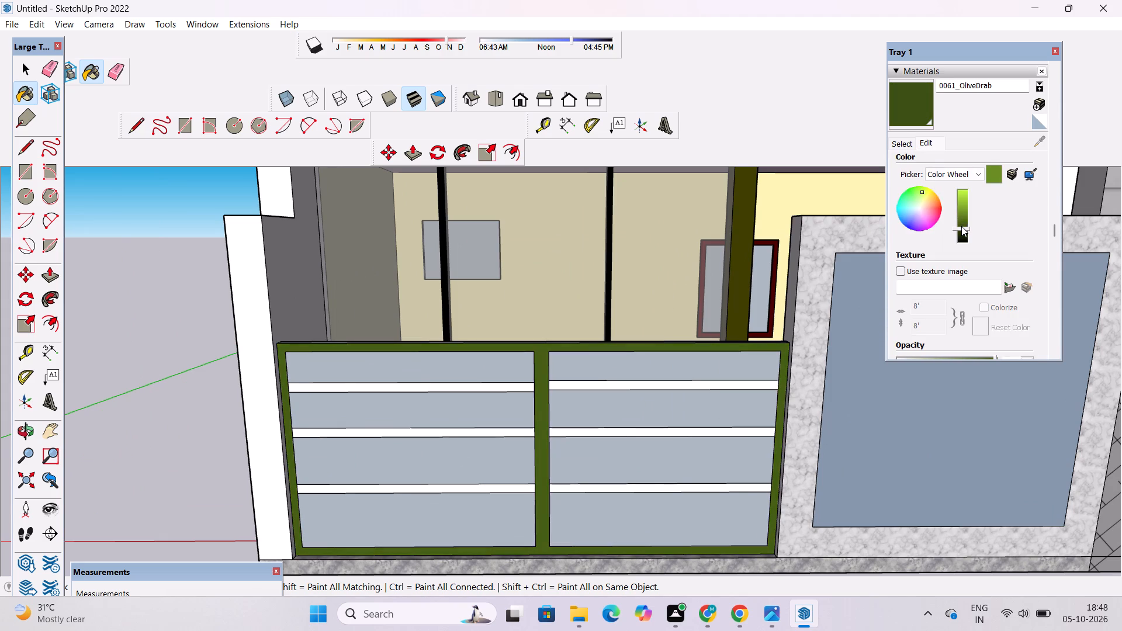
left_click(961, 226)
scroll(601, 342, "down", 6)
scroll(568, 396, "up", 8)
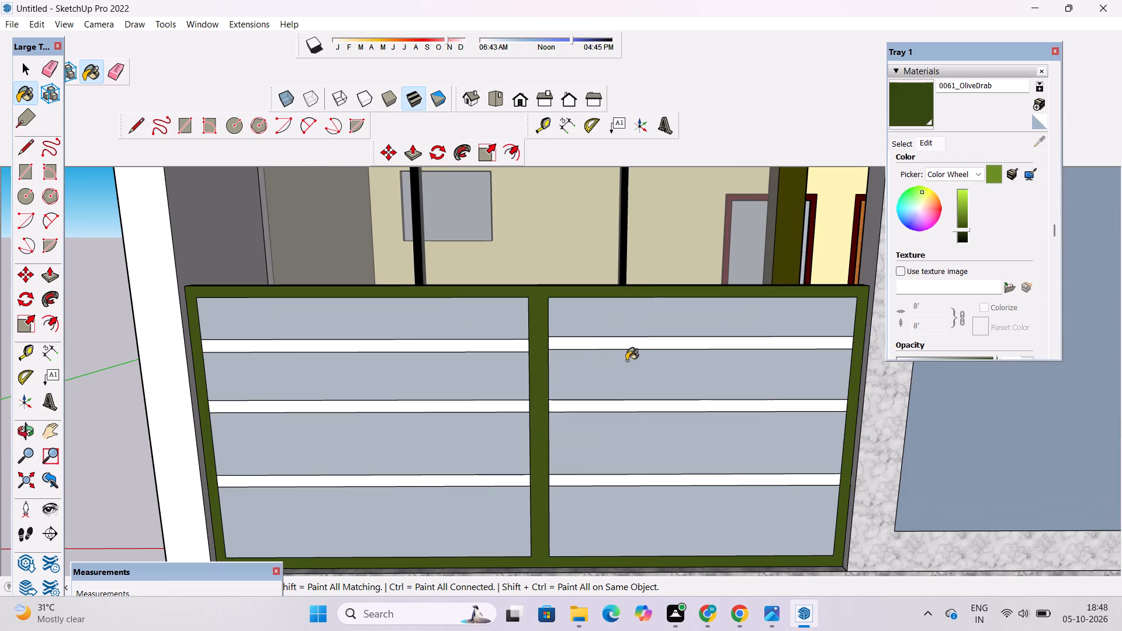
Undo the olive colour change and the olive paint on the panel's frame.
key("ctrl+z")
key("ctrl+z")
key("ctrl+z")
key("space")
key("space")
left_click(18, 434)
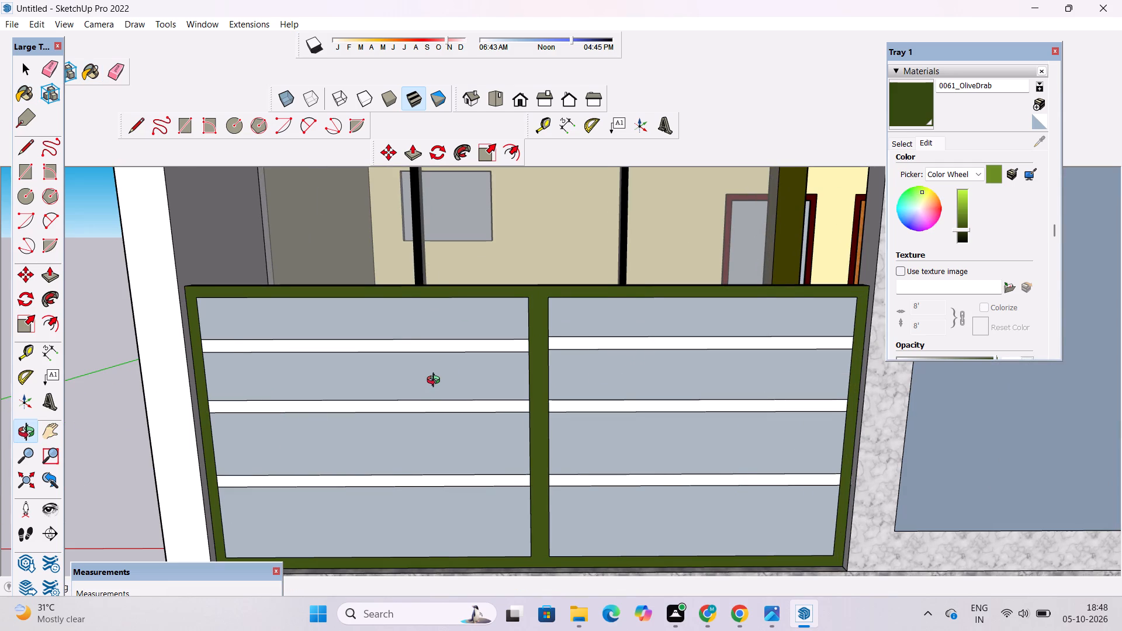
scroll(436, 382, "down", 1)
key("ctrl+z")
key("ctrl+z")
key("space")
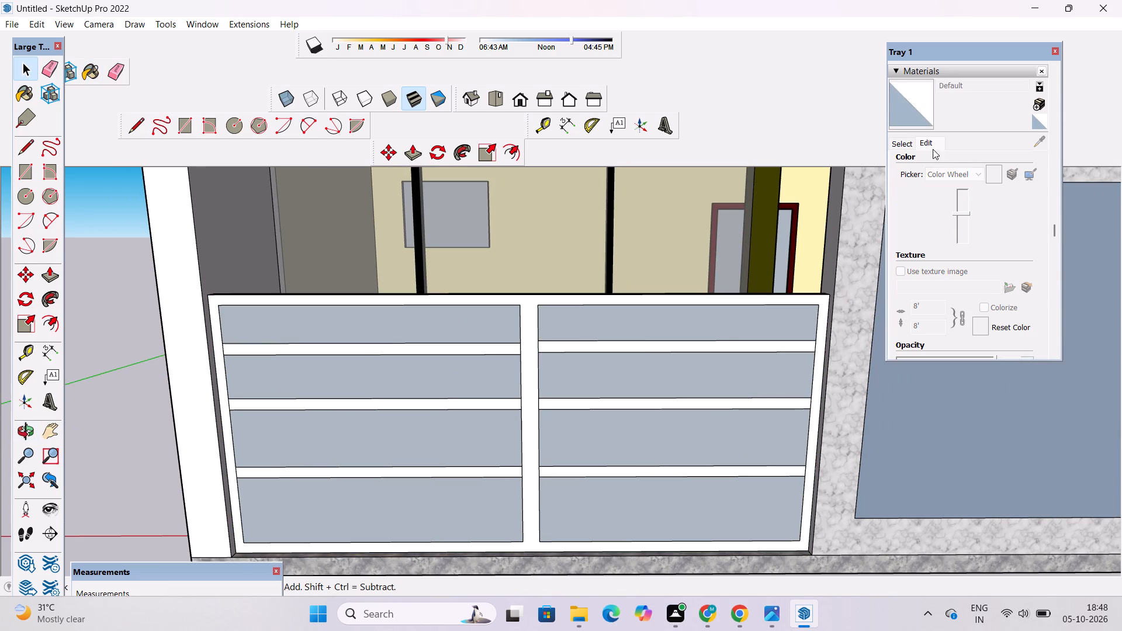
Paint the panel's outer frame and centre divider with 0057_DarkKhaki from the Colors-Named collection.
left_click(902, 140)
scroll(974, 200, "up", 1)
left_click(976, 235)
scroll(555, 296, "up", 3)
left_click(531, 303)
scroll(532, 300, "down", 4)
Darken the 0057_DarkKhaki material to a brownish khaki by lowering its brightness.
left_click(925, 148)
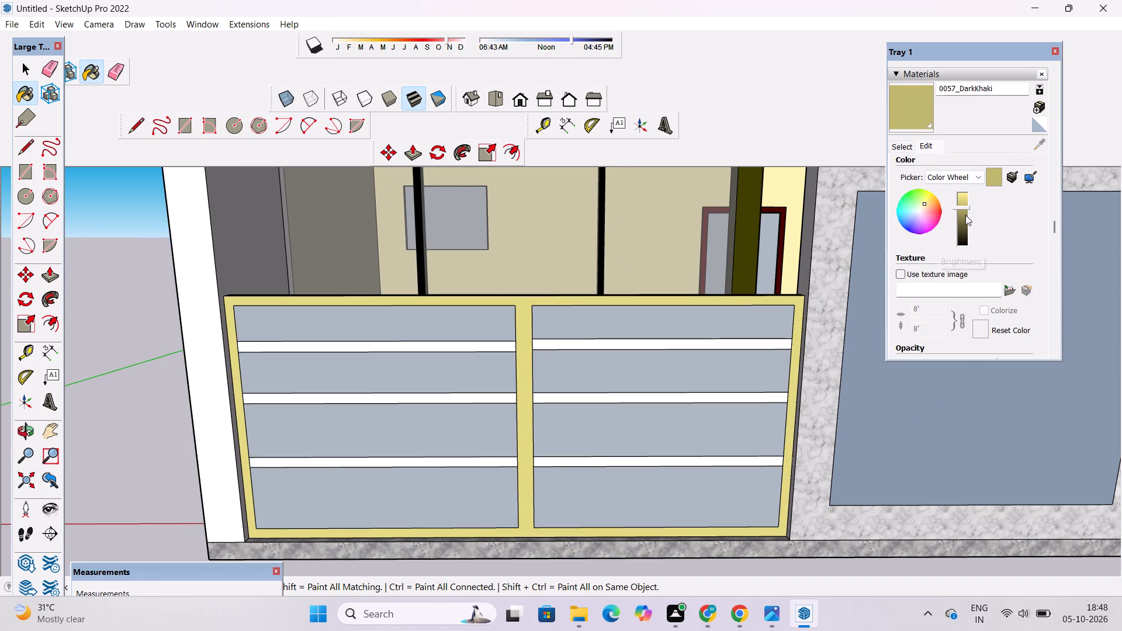
left_click(965, 215)
triple_click(965, 216)
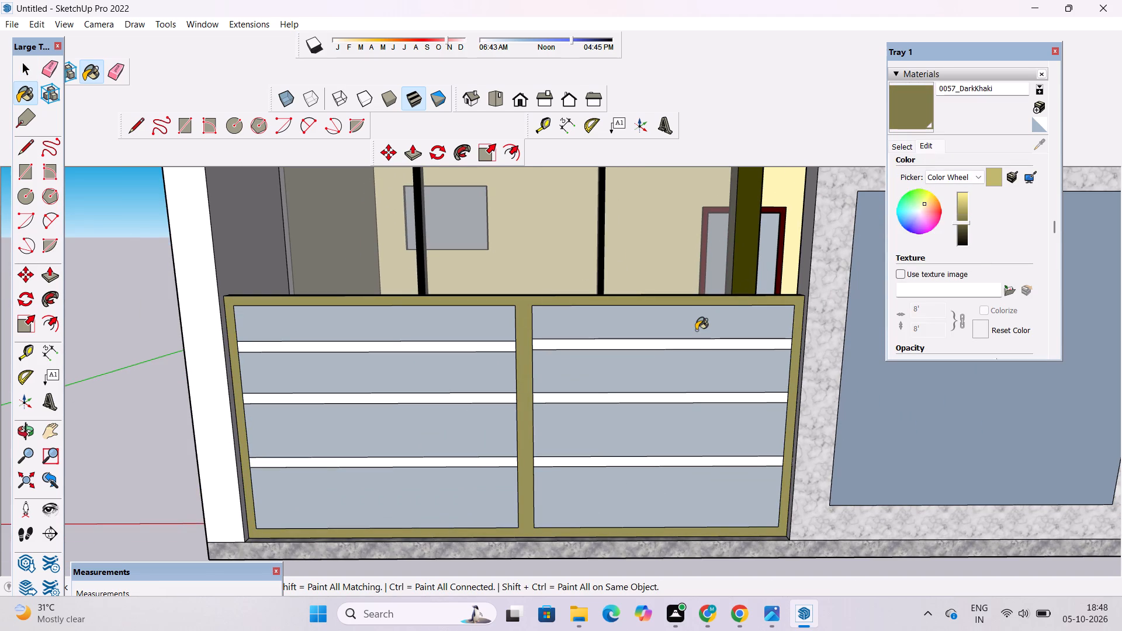
Paint all six horizontal strips in the panel's two bays with the darkened 0057_DarkKhaki.
left_click(698, 340)
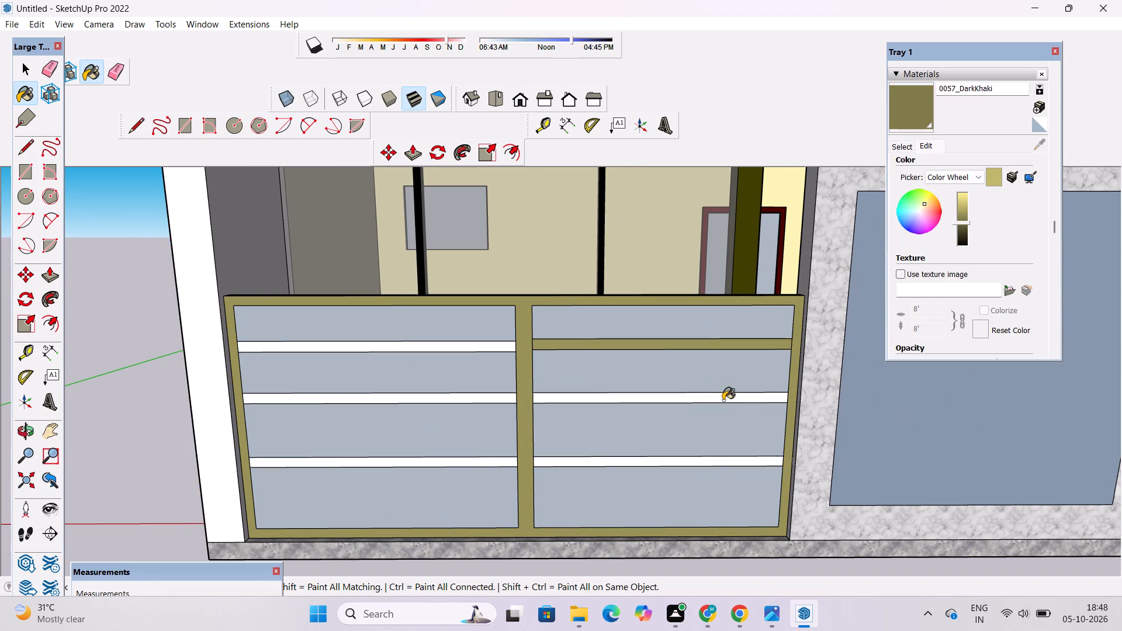
left_click(725, 398)
left_click(720, 463)
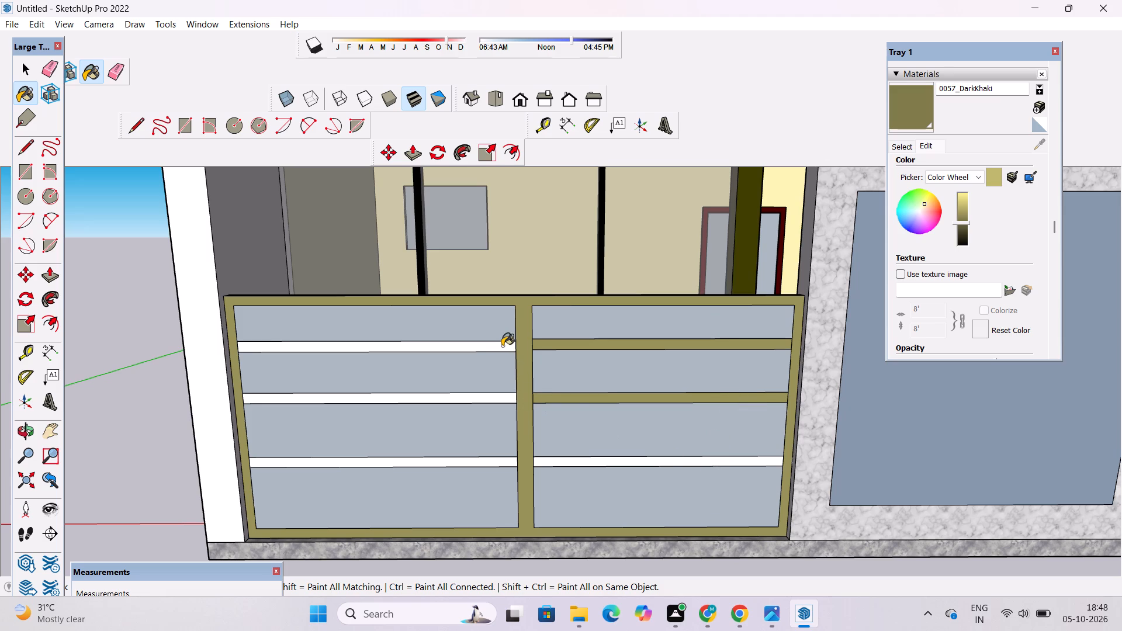
left_click(501, 346)
left_click(480, 396)
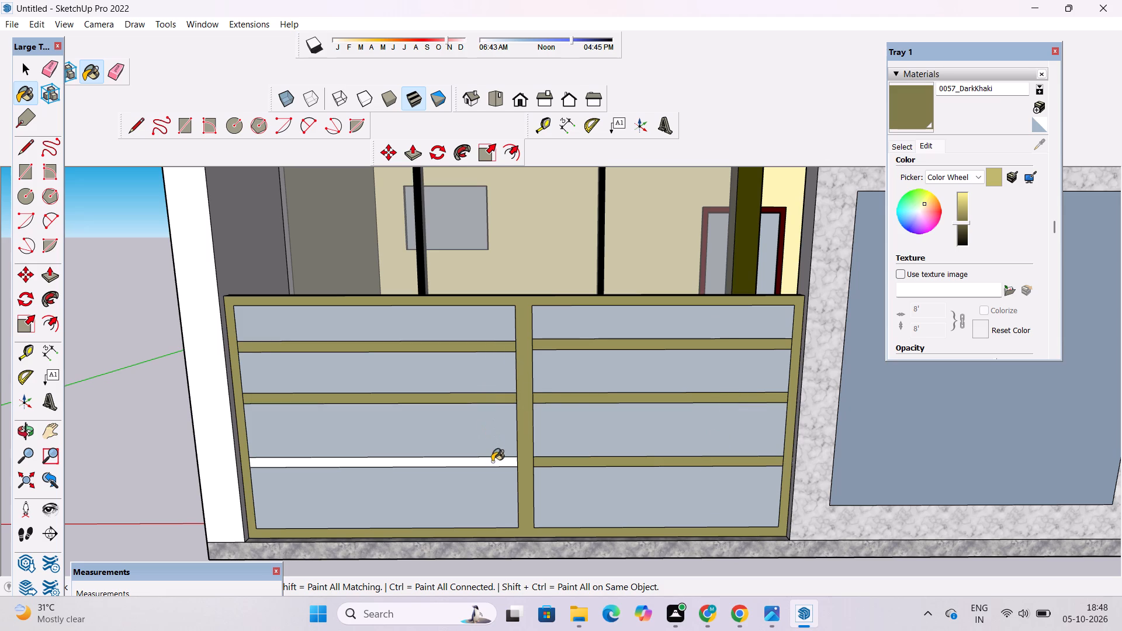
left_click(492, 462)
Examine the khaki-framed panel from above and its inner side from within the porch.
key("o")
left_click_drag(687, 362, 366, 488)
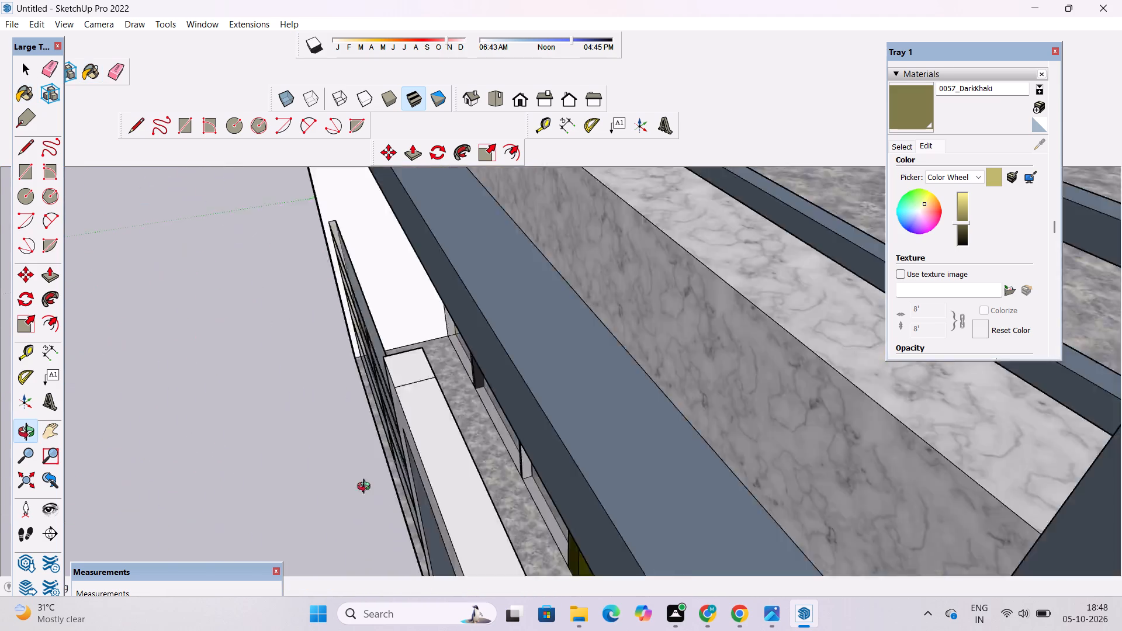
left_click_drag(366, 488, 421, 434)
scroll(534, 307, "up", 5)
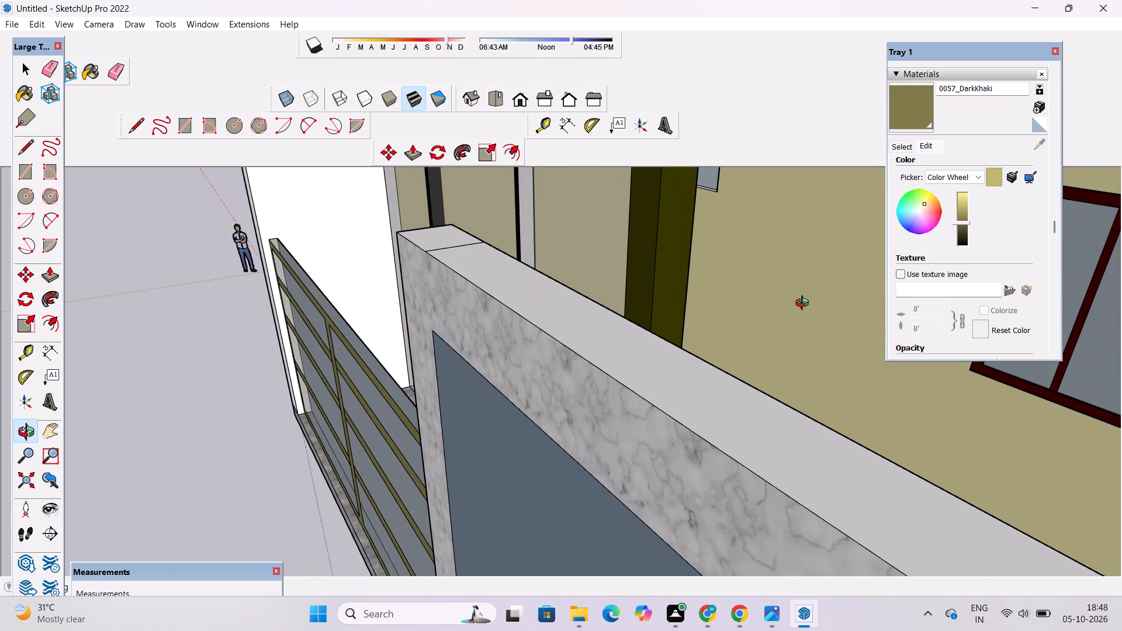
scroll(652, 375, "up", 2)
left_click_drag(668, 376, 629, 412)
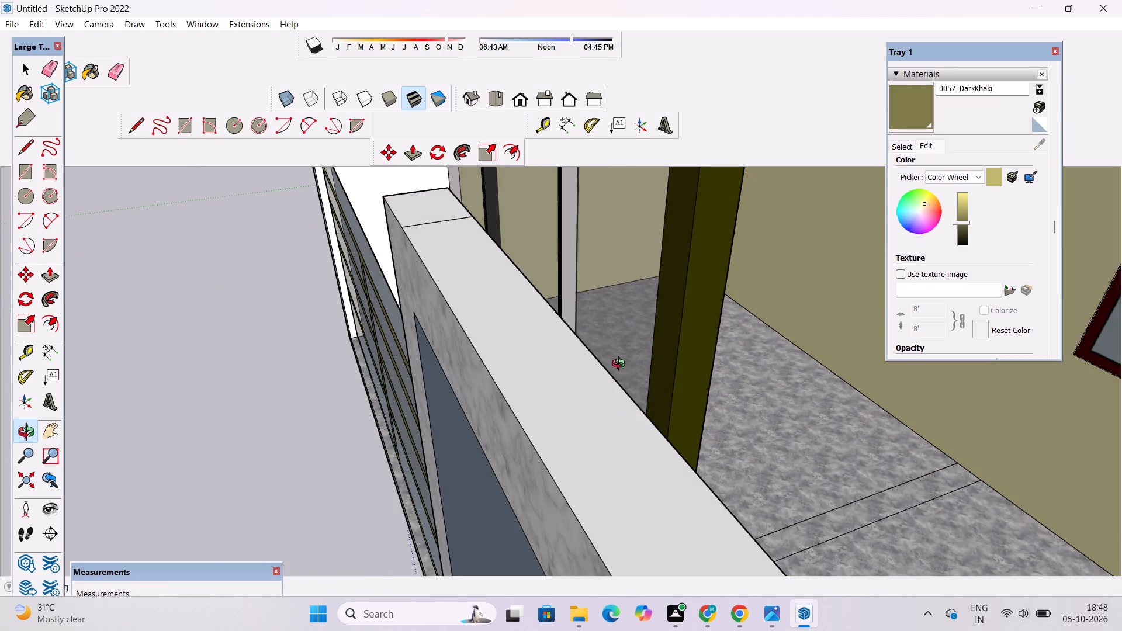
scroll(618, 351, "up", 5)
left_click_drag(662, 363, 629, 371)
scroll(351, 384, "up", 2)
left_click_drag(290, 403, 333, 331, "shift")
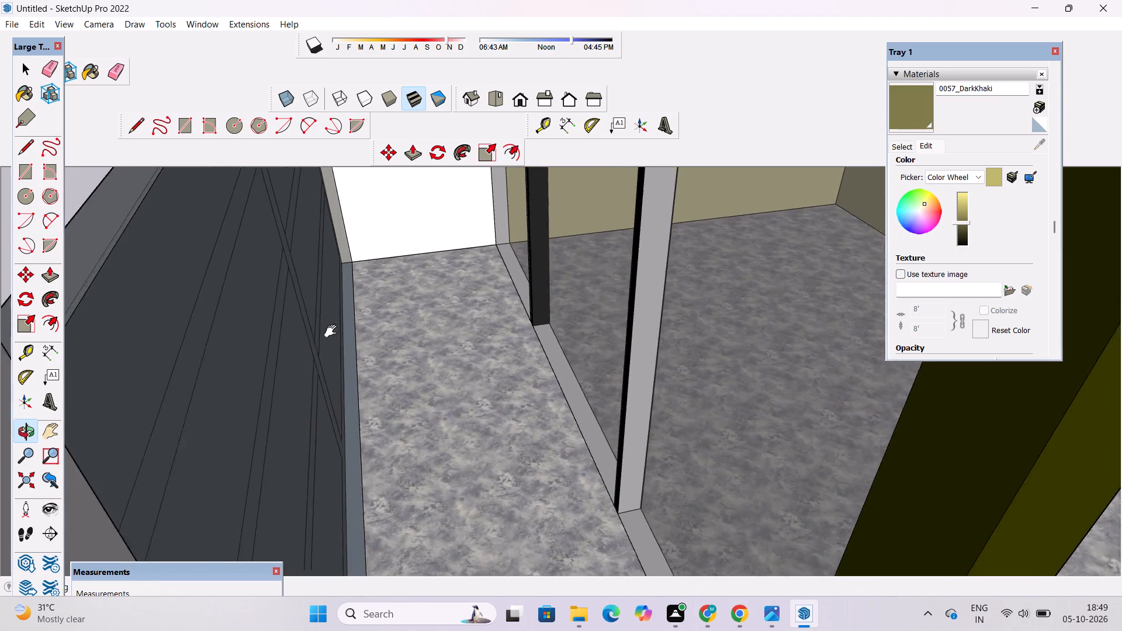
left_click_drag(333, 331, 338, 321, "shift")
scroll(335, 346, "down", 3)
left_click_drag(319, 371, 196, 414)
scroll(189, 394, "up", 3)
left_click_drag(199, 389, 221, 382, "shift")
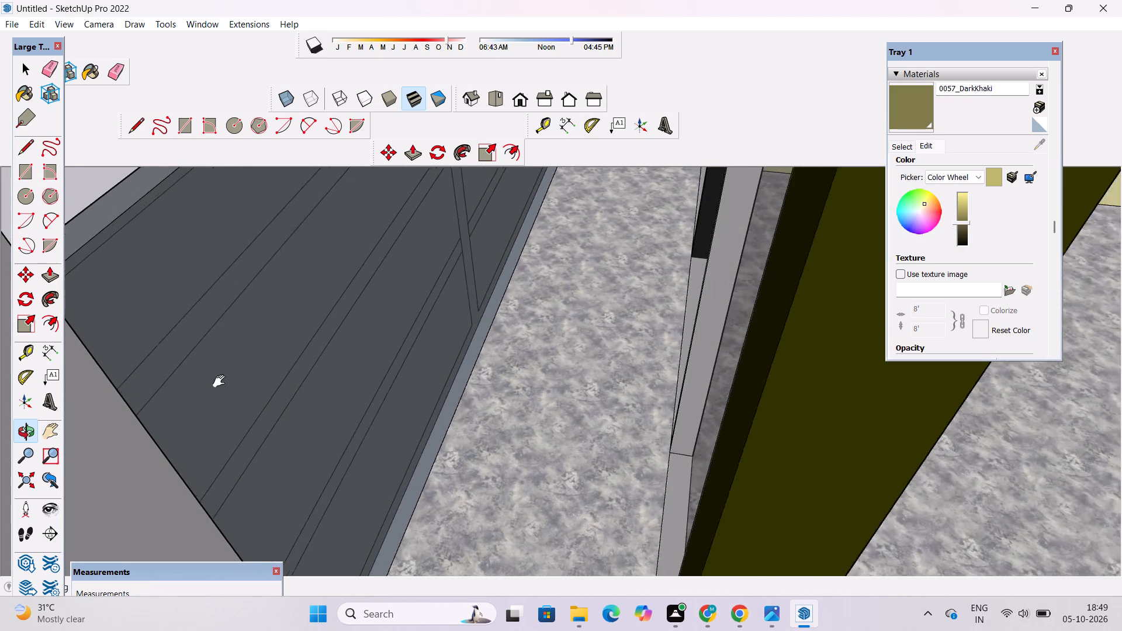
left_click_drag(221, 382, 230, 377, "shift")
Paint the inner face of the porch panel's glazing with Translucent Glass Gray from the Glass and Mirrors collection.
key("space")
key("space")
left_click(252, 369)
scroll(251, 364, "up", 20)
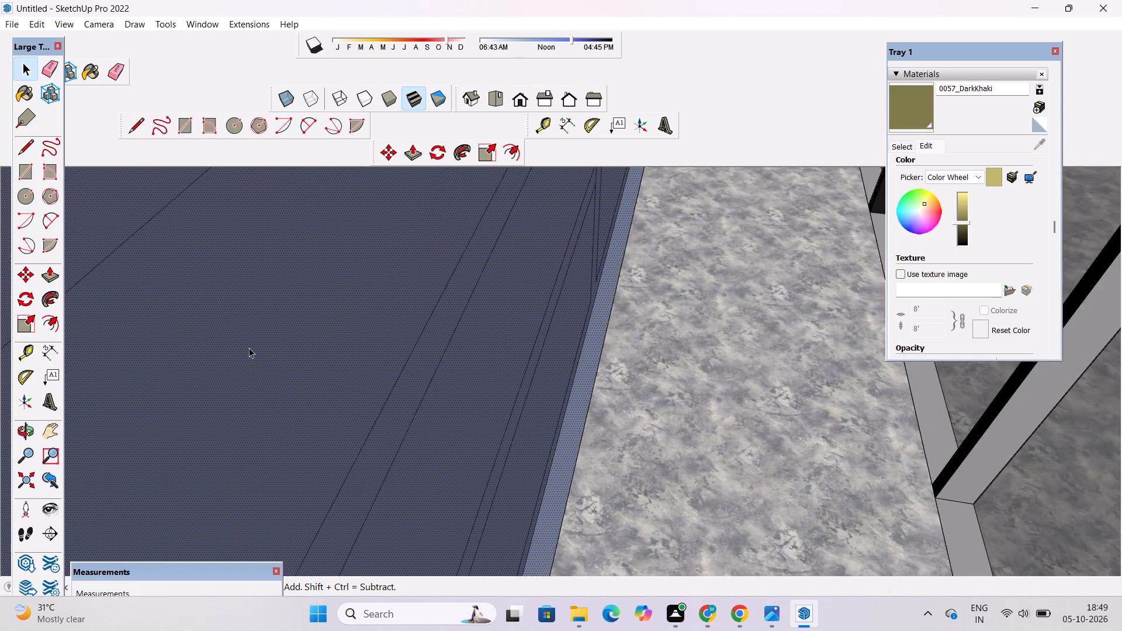
scroll(249, 348, "up", 20)
scroll(249, 348, "up", 20)
scroll(249, 348, "up", 11)
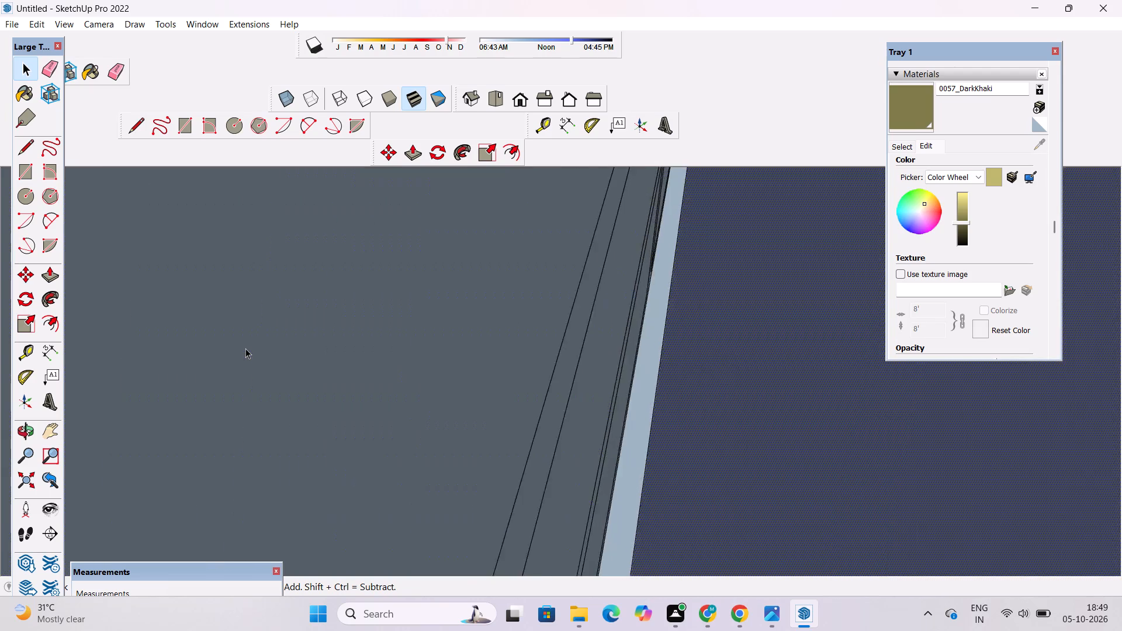
scroll(245, 348, "up", 10)
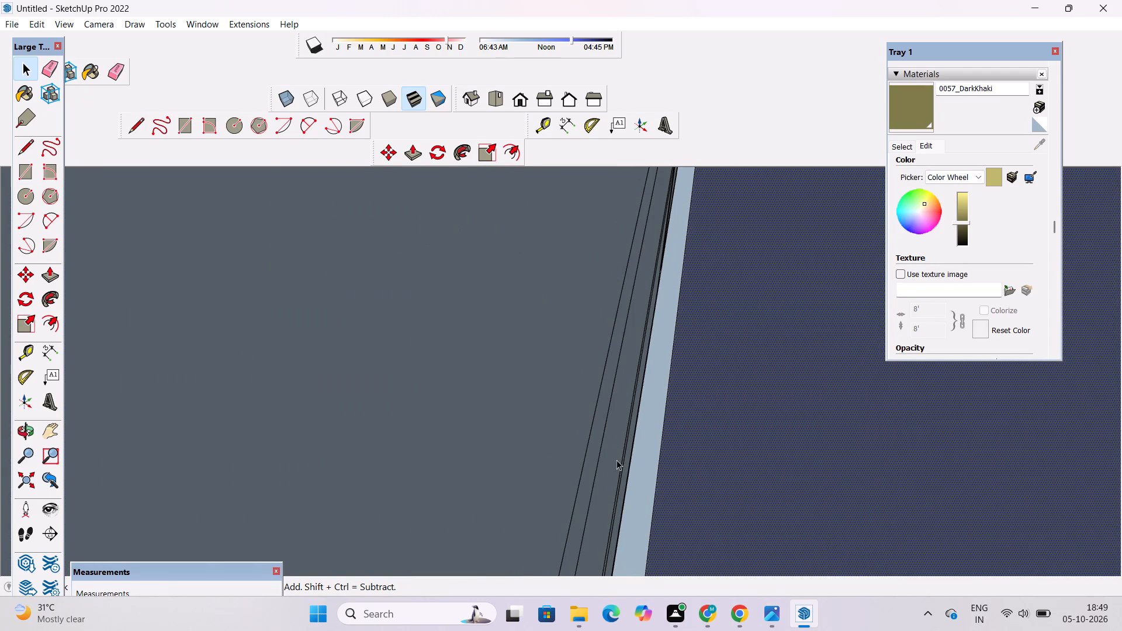
left_click(905, 143)
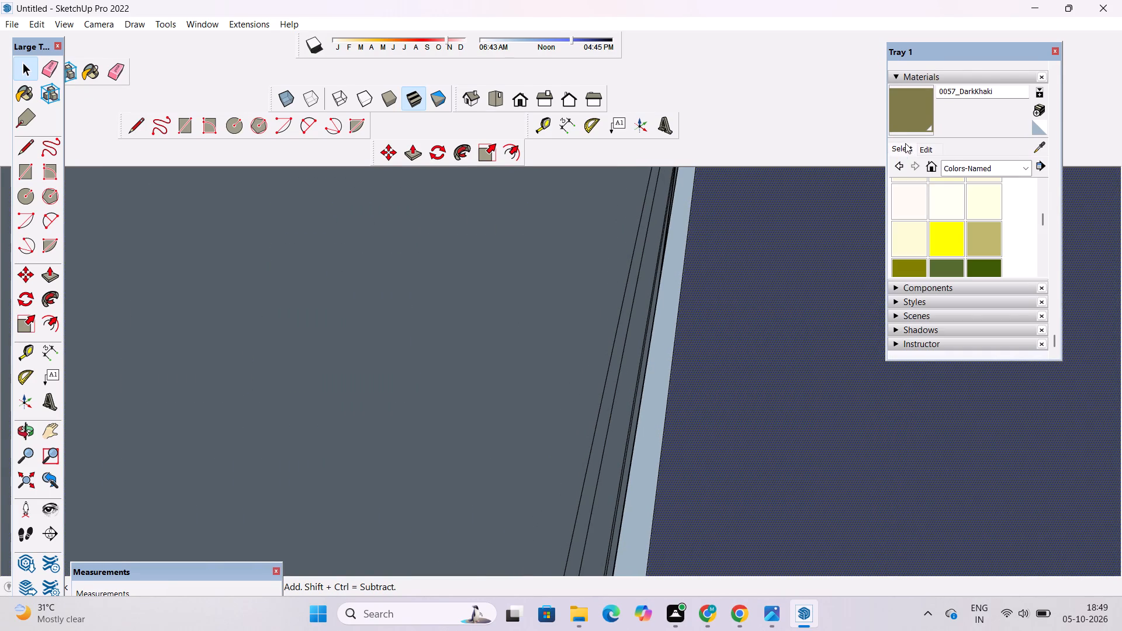
left_click(961, 168)
left_click(972, 244)
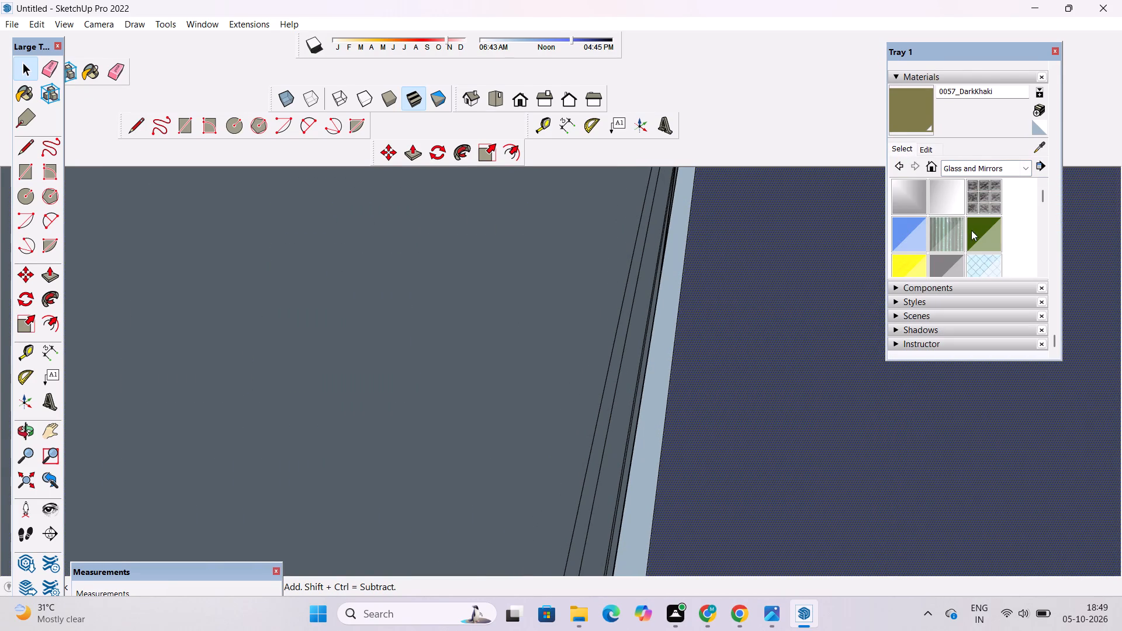
scroll(944, 217, "down", 1)
left_click(942, 207)
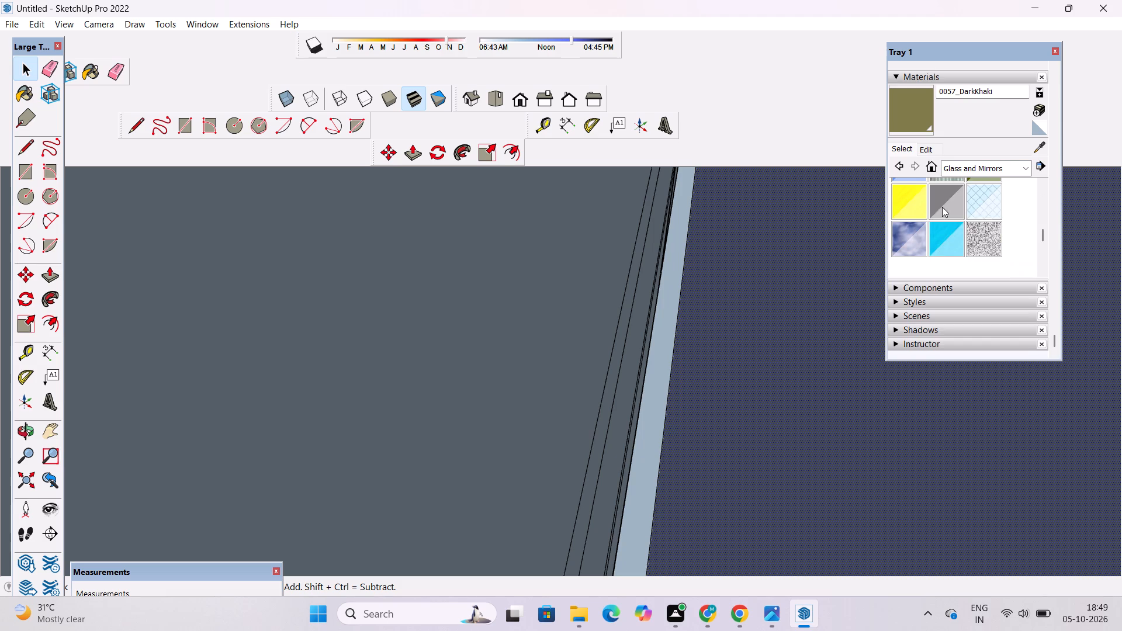
left_click(442, 294)
scroll(474, 316, "down", 11)
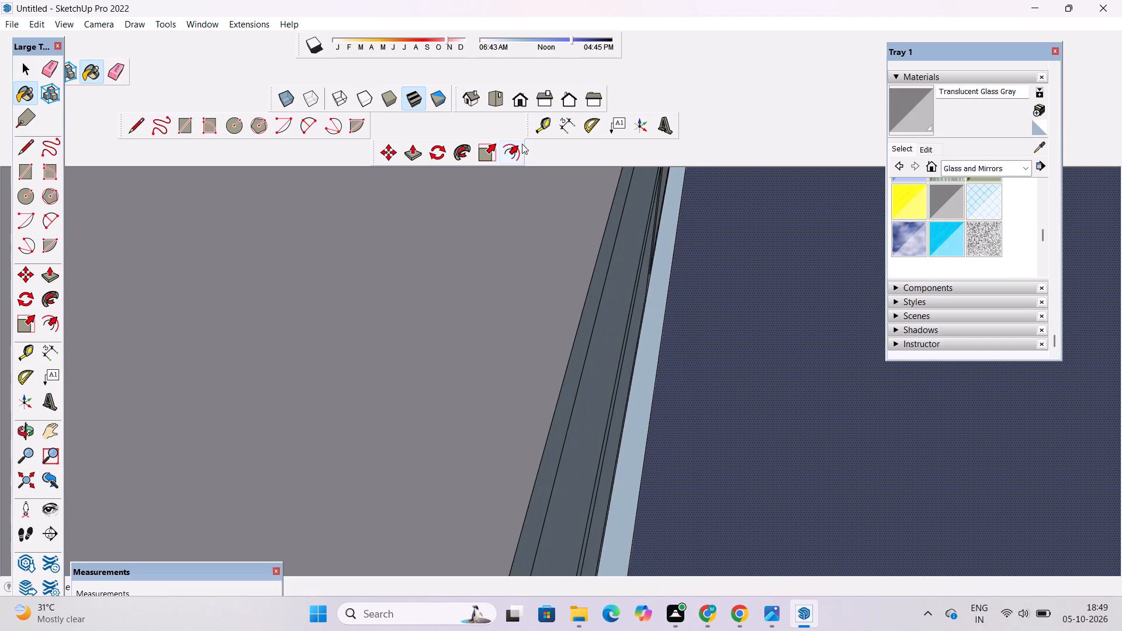
Examine the khaki-framed glazed panel from the front of the house and clear the selection.
left_click(518, 105)
scroll(622, 351, "down", 17)
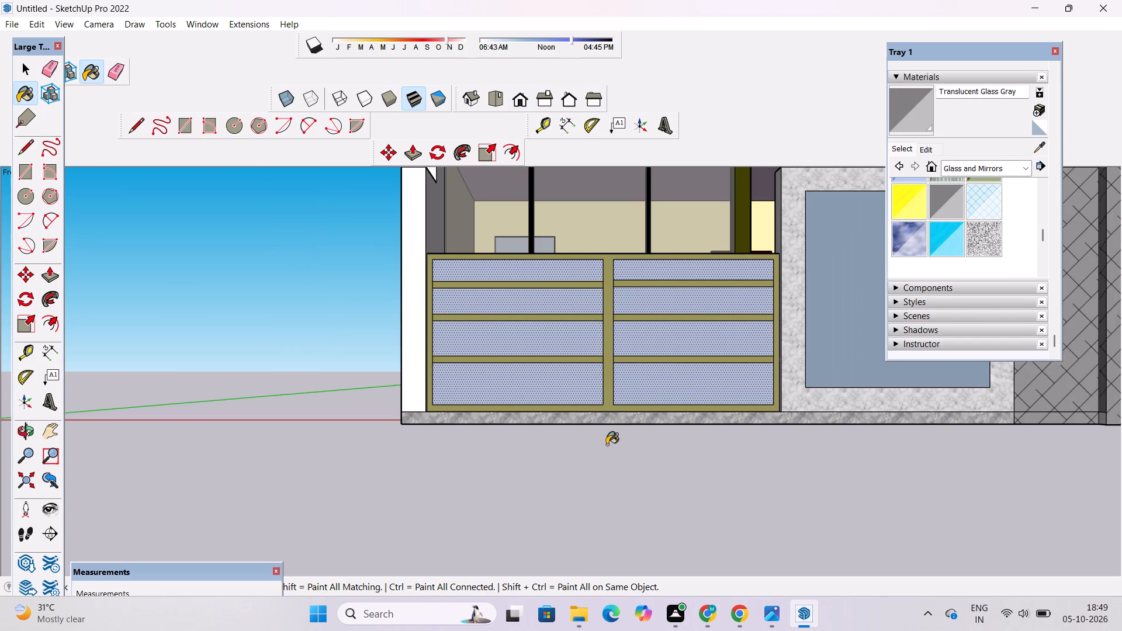
key("o")
left_click_drag(625, 380, 602, 490)
scroll(598, 483, "up", 3)
left_click_drag(588, 471, 524, 440, "shift")
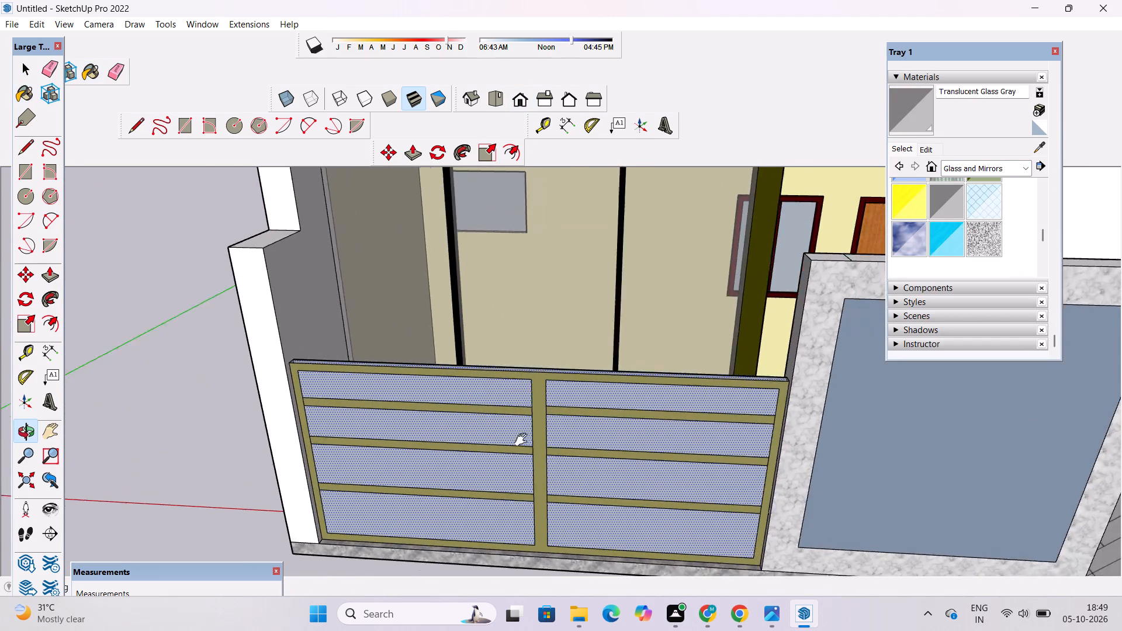
left_click_drag(524, 440, 495, 427, "shift")
left_click_drag(490, 429, 546, 422)
key("space")
left_click(92, 422)
scroll(259, 437, "down", 3)
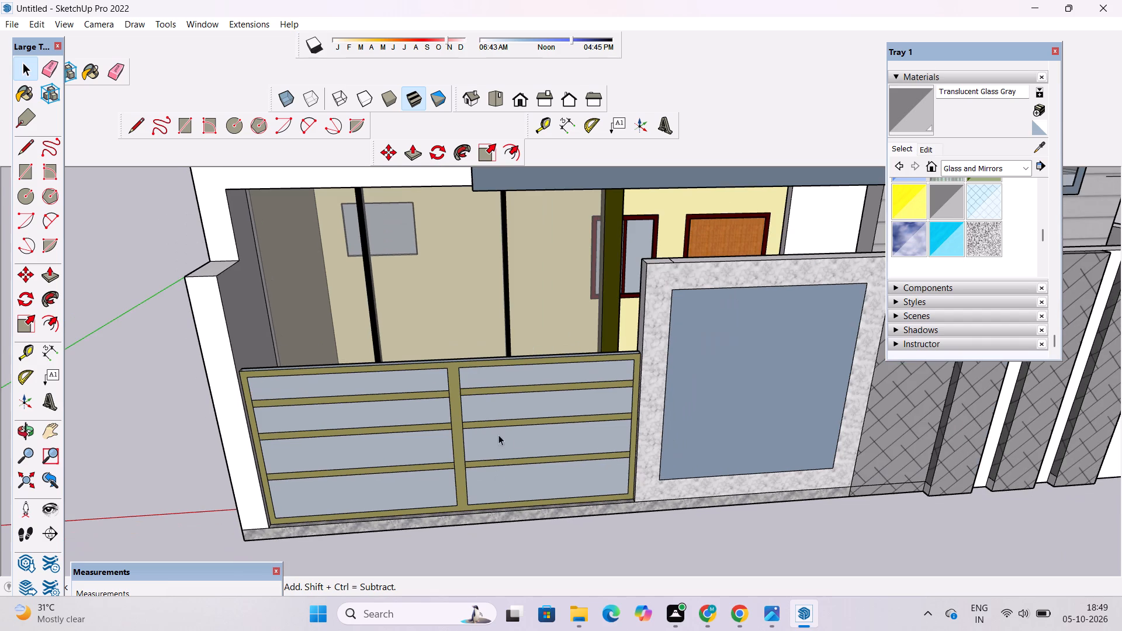
key("o")
left_click_drag(521, 523, 467, 435)
scroll(464, 405, "down", 5)
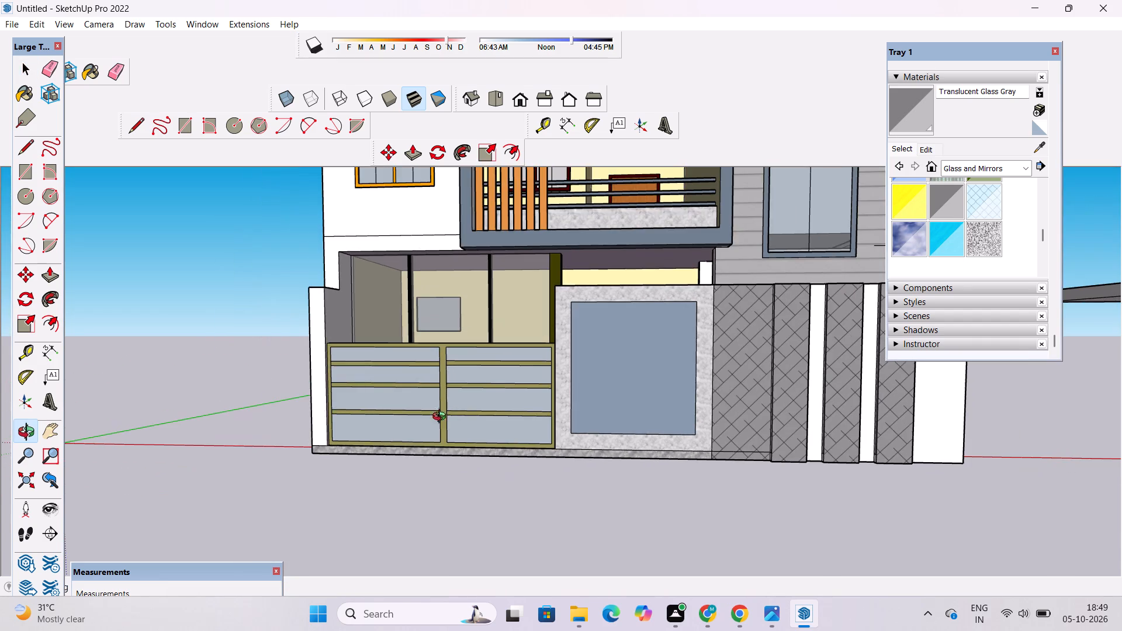
Review the whole front facade from a distance and from above, including the balcony, windows and stair tower.
left_click_drag(451, 439, 503, 433)
scroll(504, 422, "down", 12)
left_click_drag(518, 432, 525, 462)
scroll(565, 466, "up", 1)
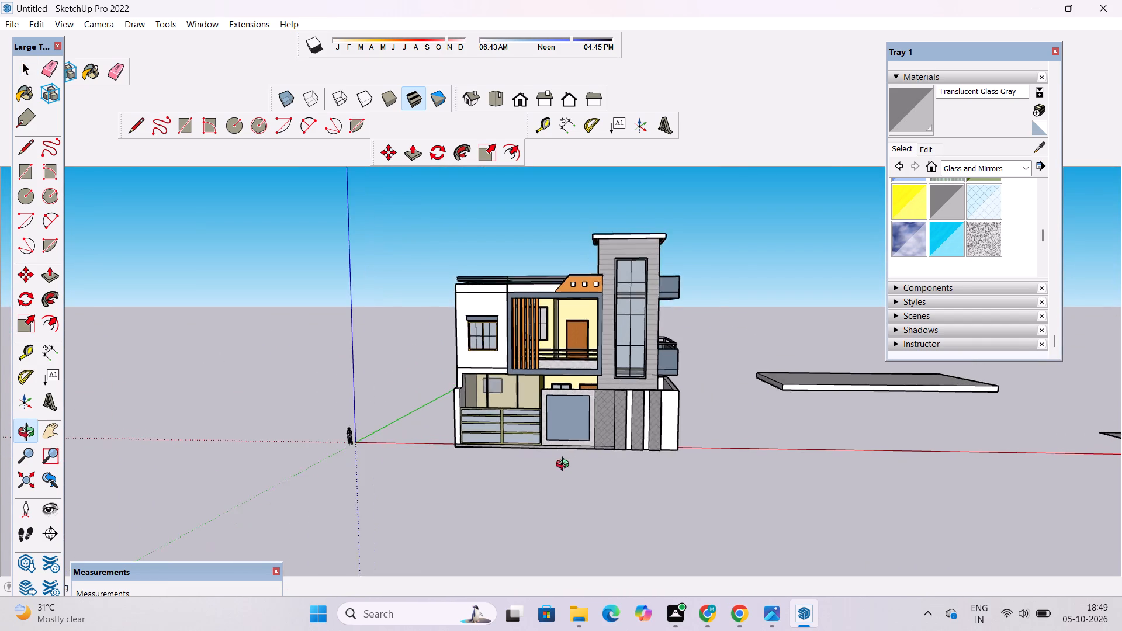
scroll(565, 466, "up", 1)
left_click_drag(562, 455, 512, 475, "shift")
scroll(511, 474, "up", 2)
left_click_drag(530, 458, 510, 475, "shift")
scroll(476, 469, "up", 3)
left_click_drag(443, 457, 557, 467, "shift")
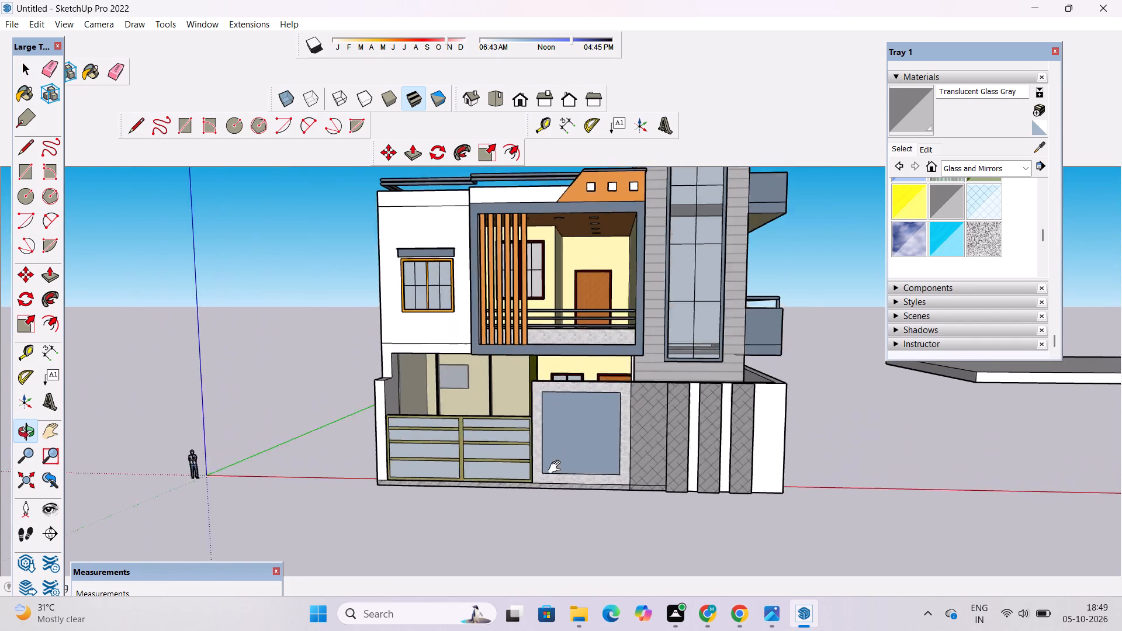
left_click_drag(557, 467, 557, 468, "shift")
left_click_drag(557, 471, 595, 432, "shift")
scroll(592, 428, "up", 4)
left_click_drag(591, 430, 566, 438, "shift")
left_click_drag(559, 450, 535, 598, "shift")
scroll(520, 540, "down", 3)
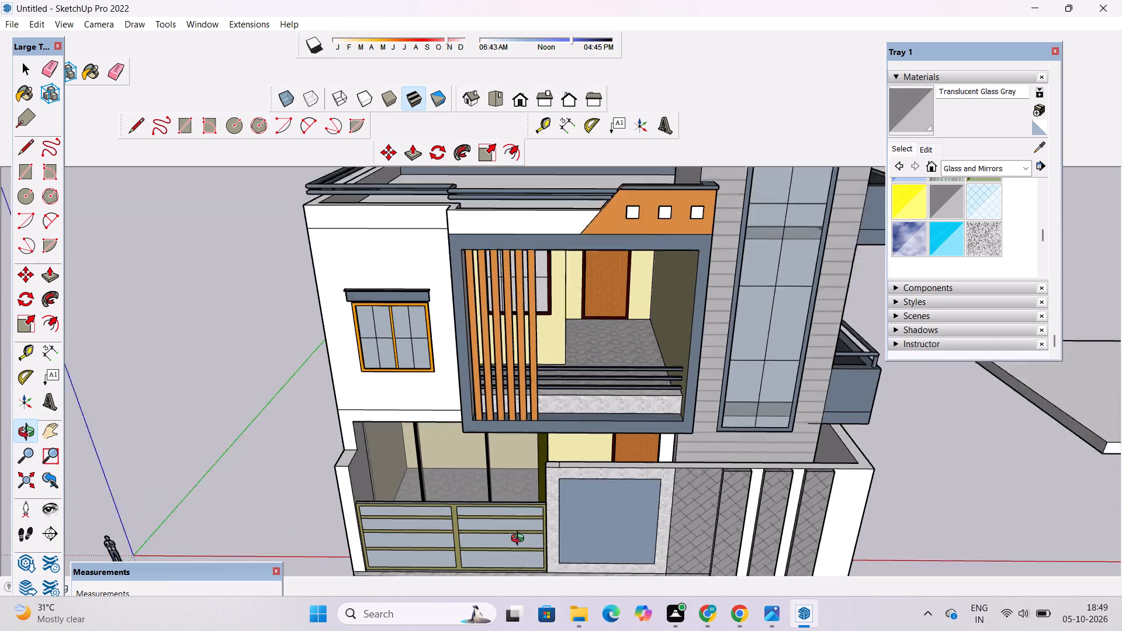
scroll(520, 540, "down", 1)
left_click_drag(518, 540, 498, 422, "shift")
left_click_drag(565, 457, 569, 412)
left_click_drag(578, 412, 477, 408, "shift")
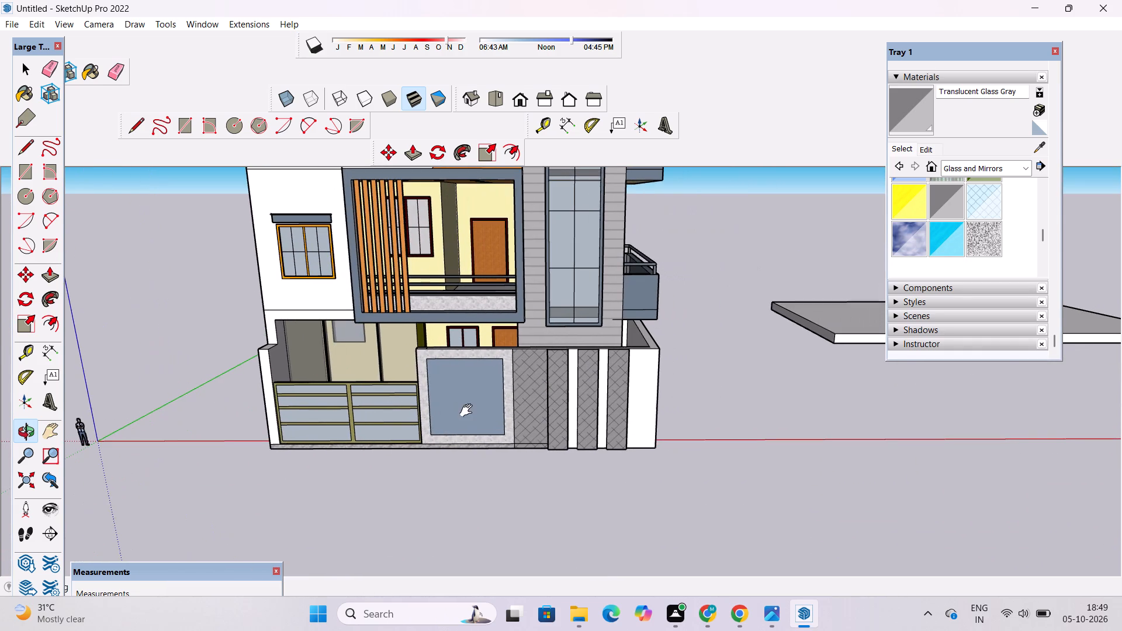
Examine the front boundary wall, including its stone-framed blue panel, tiled piers and white end section.
scroll(542, 425, "up", 1)
left_click_drag(485, 423, 491, 436, "shift")
scroll(485, 432, "up", 2)
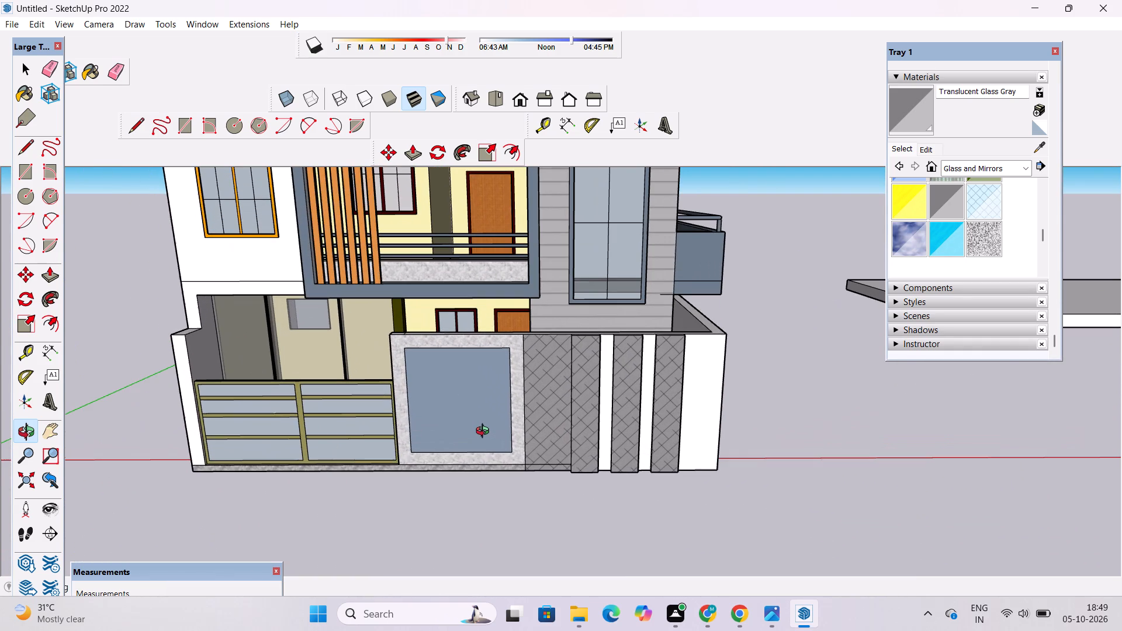
left_click_drag(491, 463, 470, 421)
left_click_drag(470, 424, 446, 431, "shift")
left_click_drag(440, 434, 439, 421, "shift")
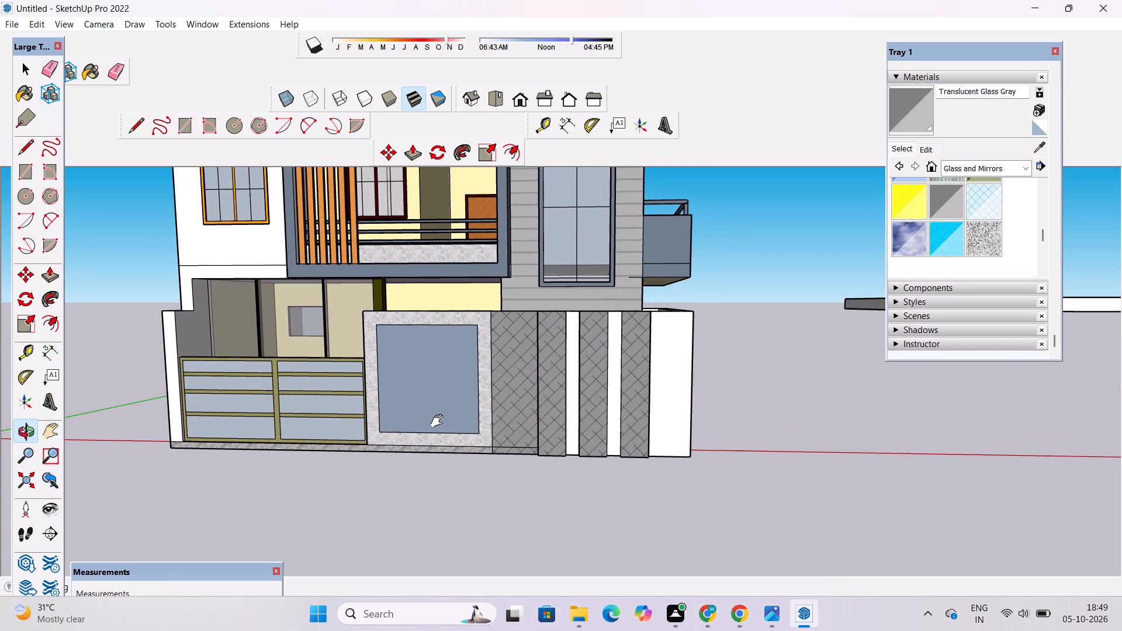
scroll(422, 423, "up", 1)
left_click_drag(388, 434, 407, 407)
left_click_drag(439, 411, 438, 443, "shift")
left_click_drag(446, 483, 446, 500)
scroll(437, 469, "up", 1)
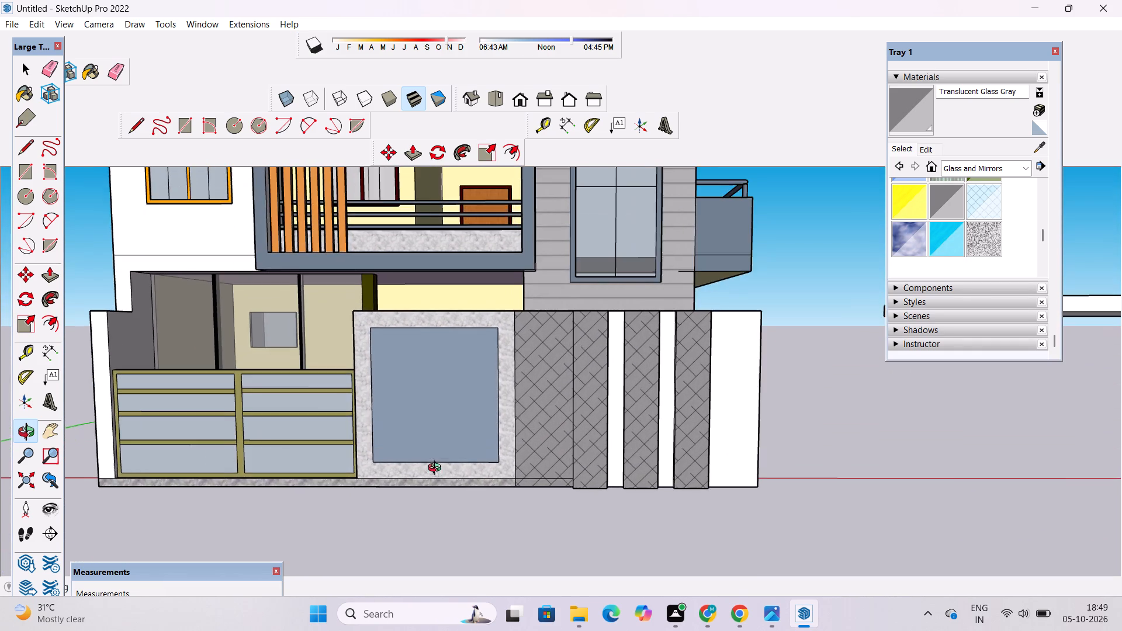
left_click_drag(472, 467, 459, 468)
scroll(451, 456, "up", 2)
left_click_drag(451, 456, 445, 460, "shift")
scroll(438, 461, "up", 3)
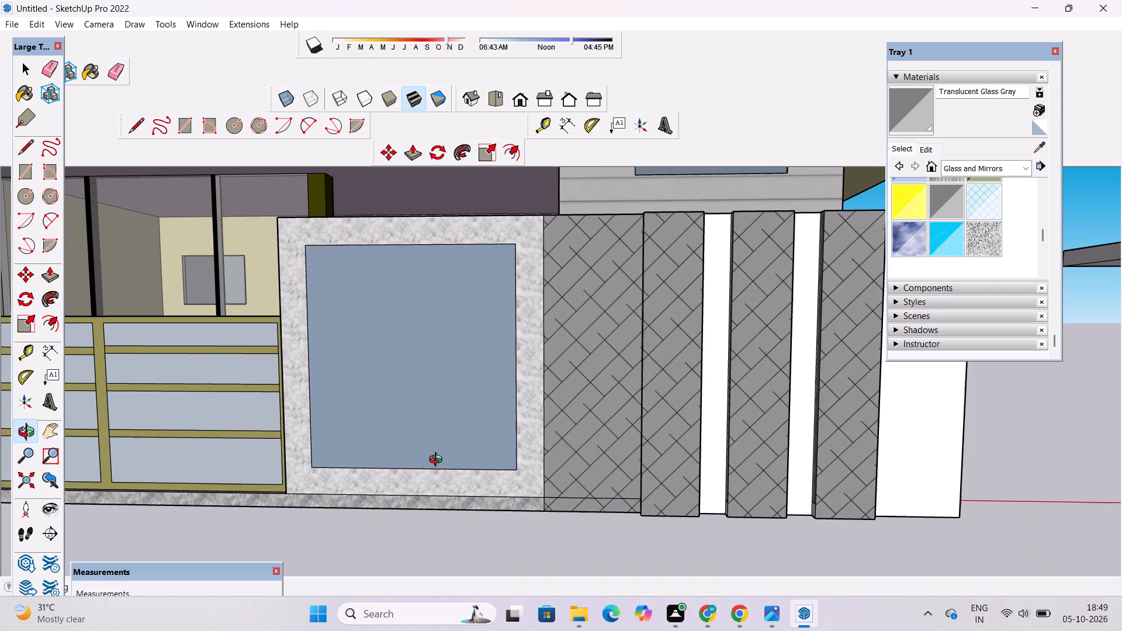
scroll(438, 461, "down", 4)
left_click_drag(627, 459, 580, 456, "shift")
scroll(563, 450, "down", 4)
left_click_drag(594, 449, 563, 456, "shift")
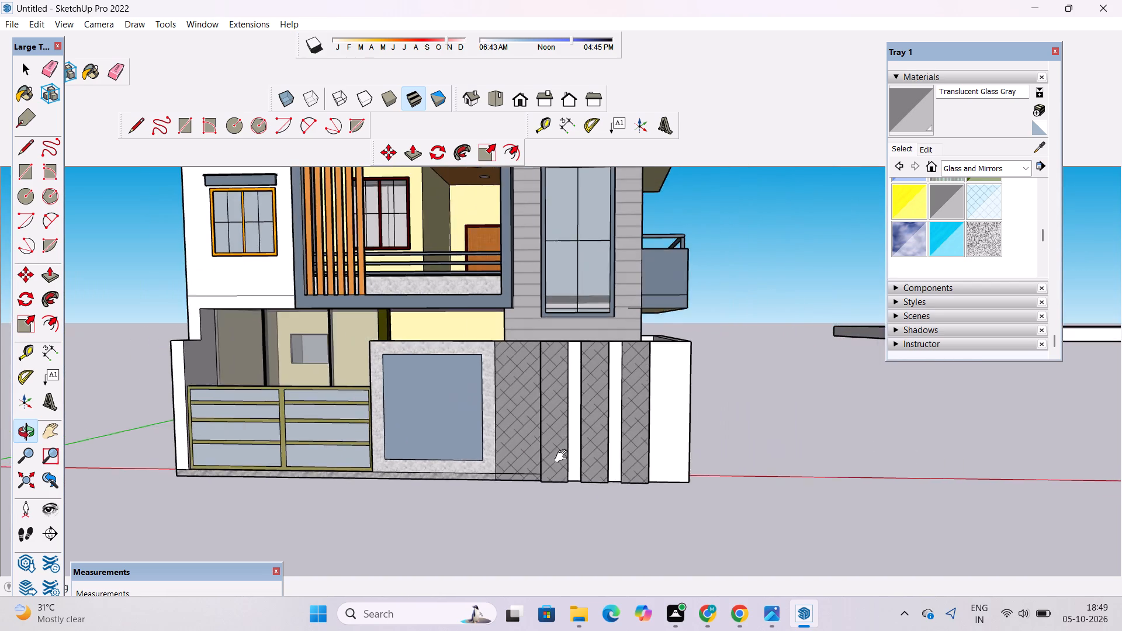
left_click_drag(563, 456, 518, 471, "shift")
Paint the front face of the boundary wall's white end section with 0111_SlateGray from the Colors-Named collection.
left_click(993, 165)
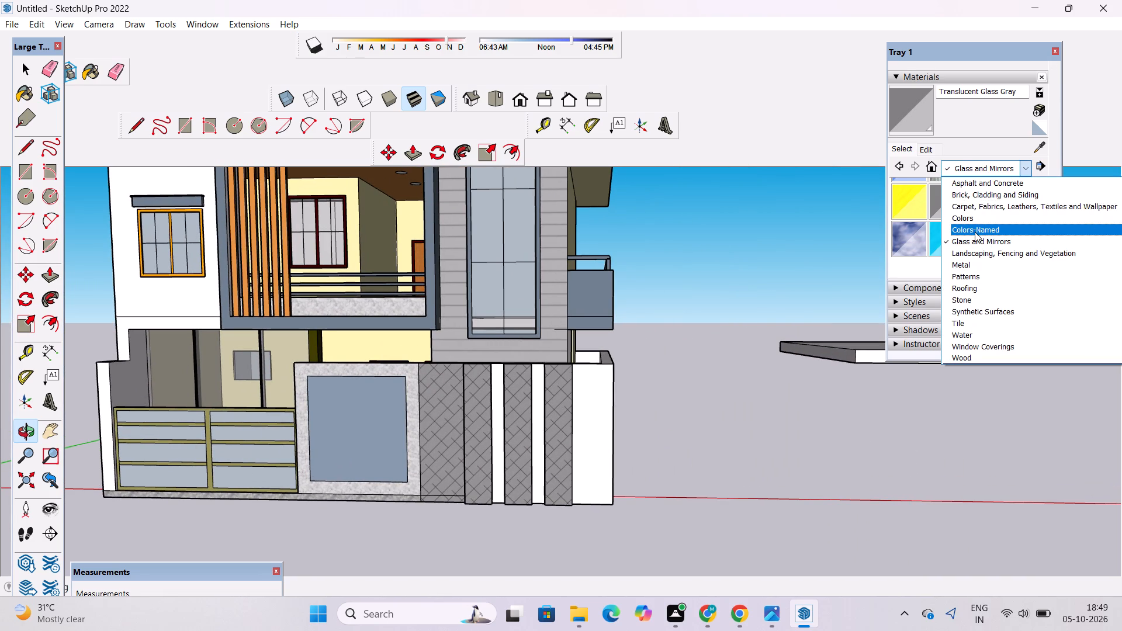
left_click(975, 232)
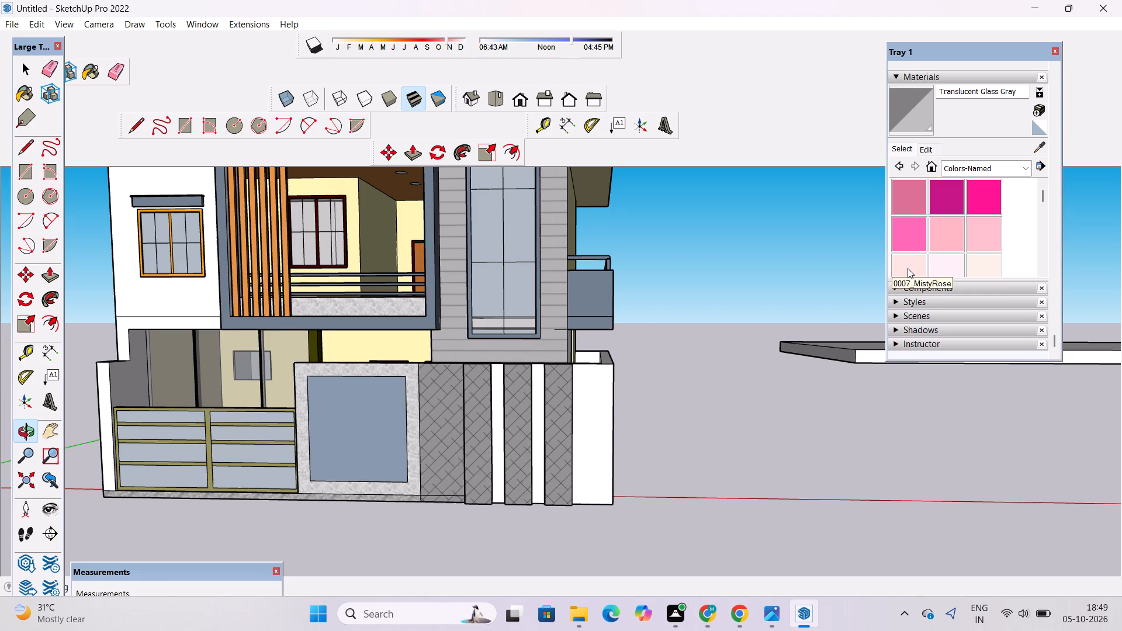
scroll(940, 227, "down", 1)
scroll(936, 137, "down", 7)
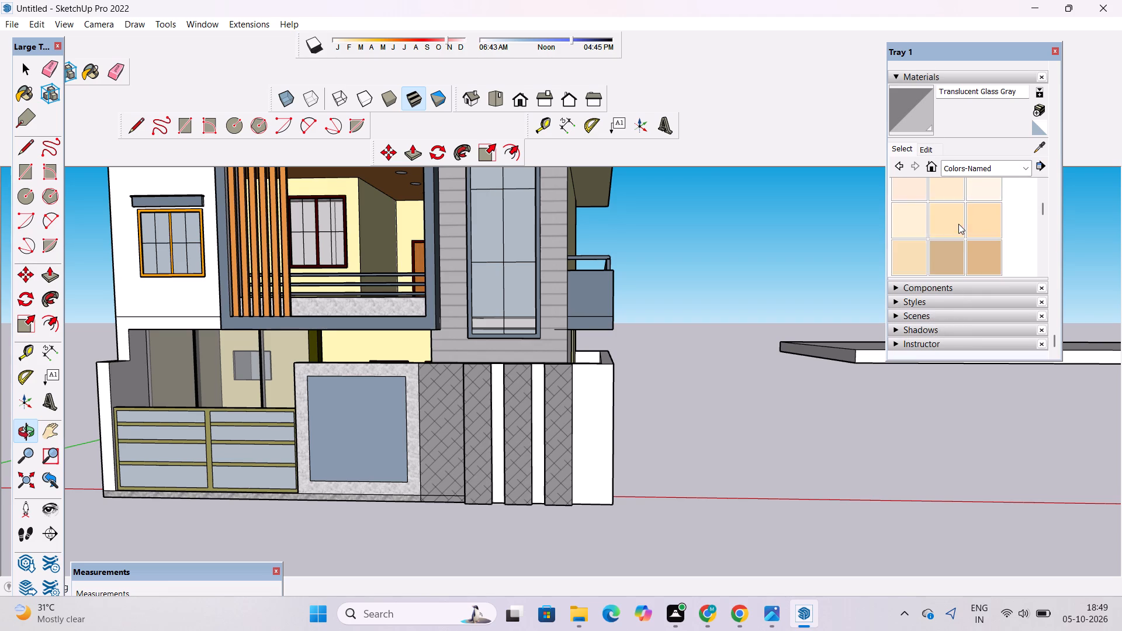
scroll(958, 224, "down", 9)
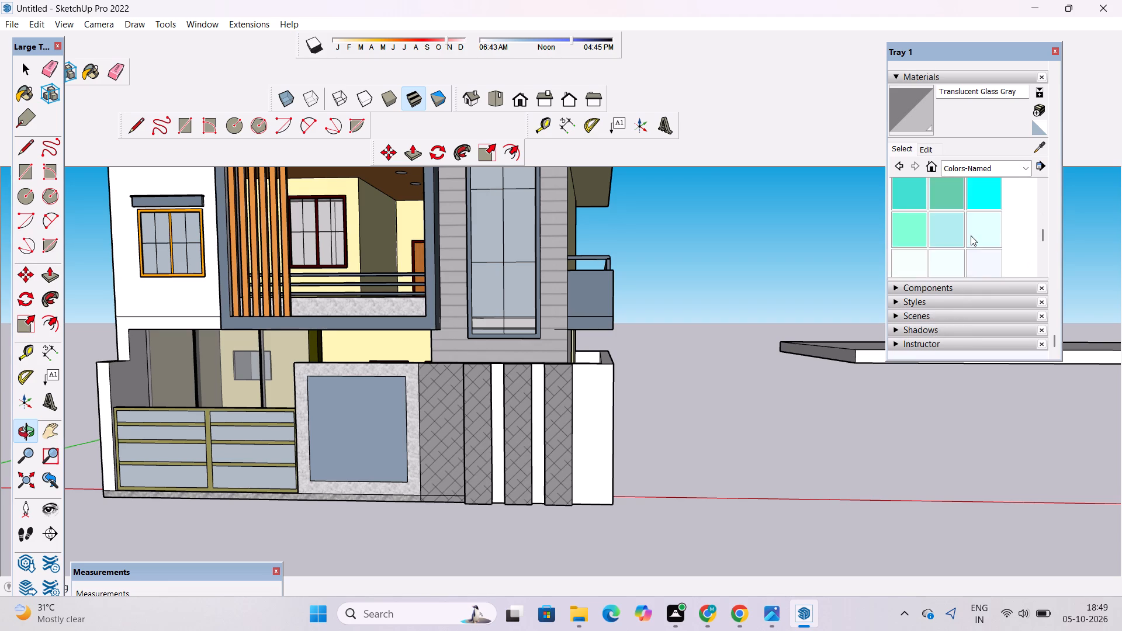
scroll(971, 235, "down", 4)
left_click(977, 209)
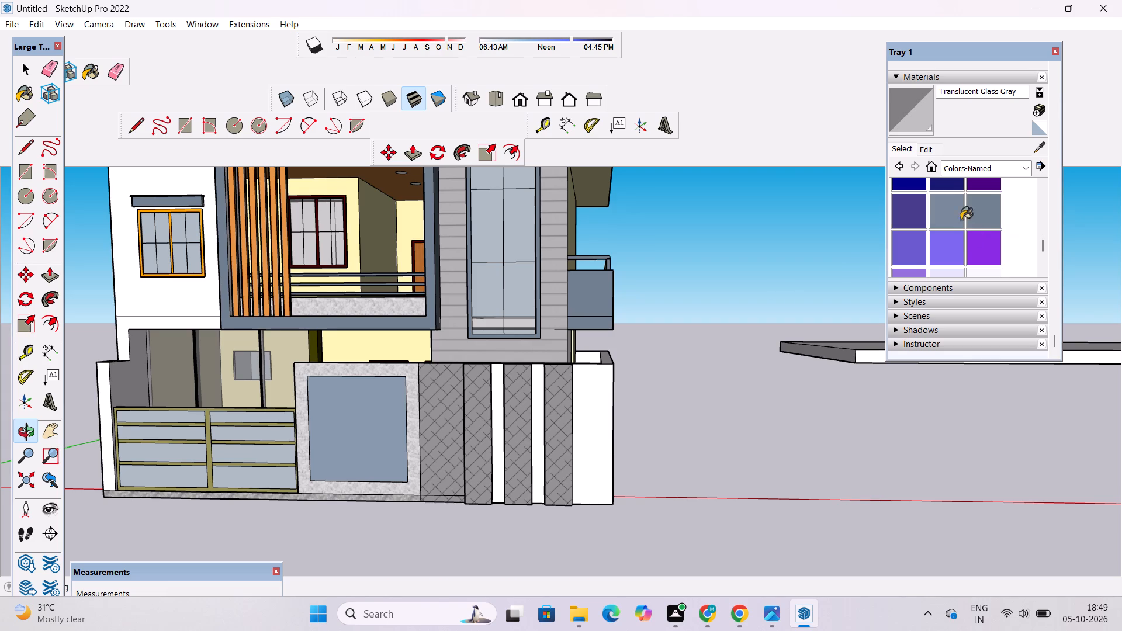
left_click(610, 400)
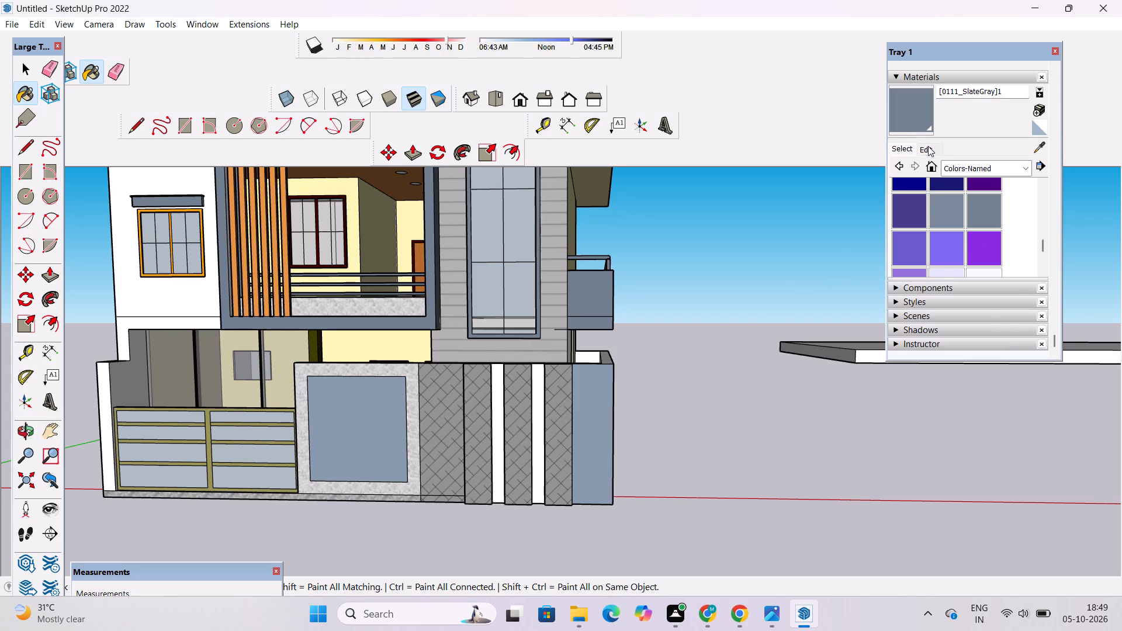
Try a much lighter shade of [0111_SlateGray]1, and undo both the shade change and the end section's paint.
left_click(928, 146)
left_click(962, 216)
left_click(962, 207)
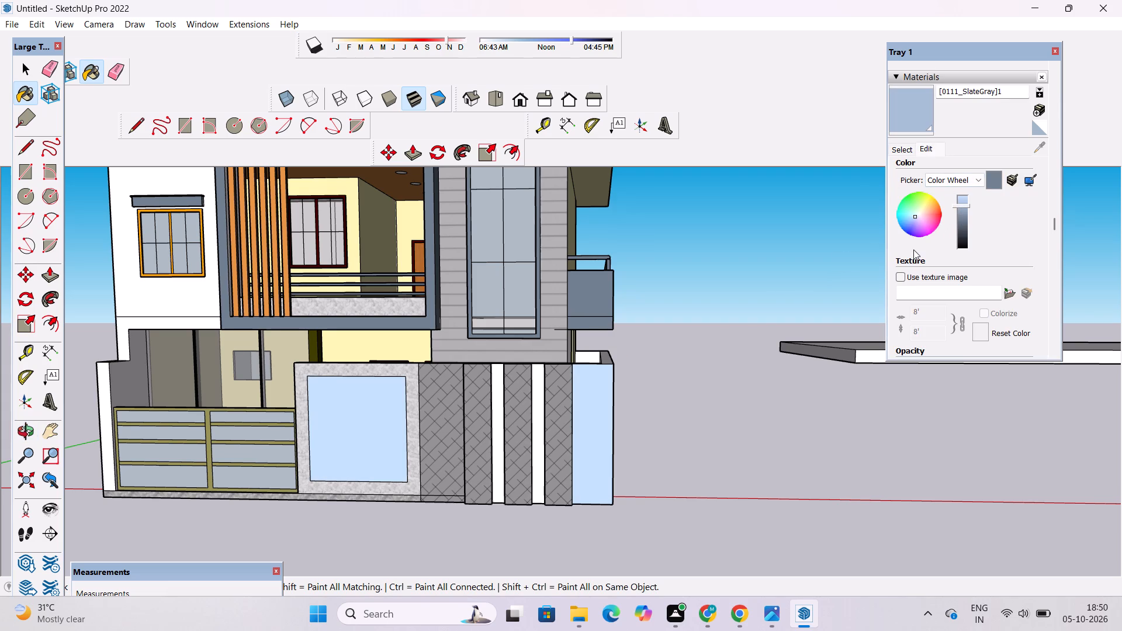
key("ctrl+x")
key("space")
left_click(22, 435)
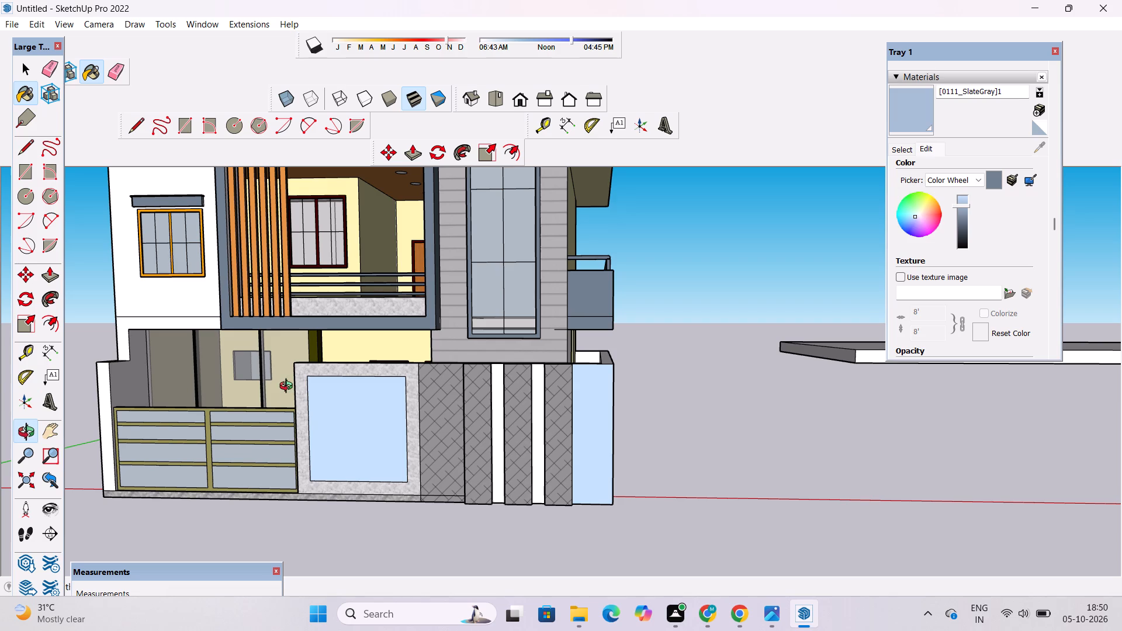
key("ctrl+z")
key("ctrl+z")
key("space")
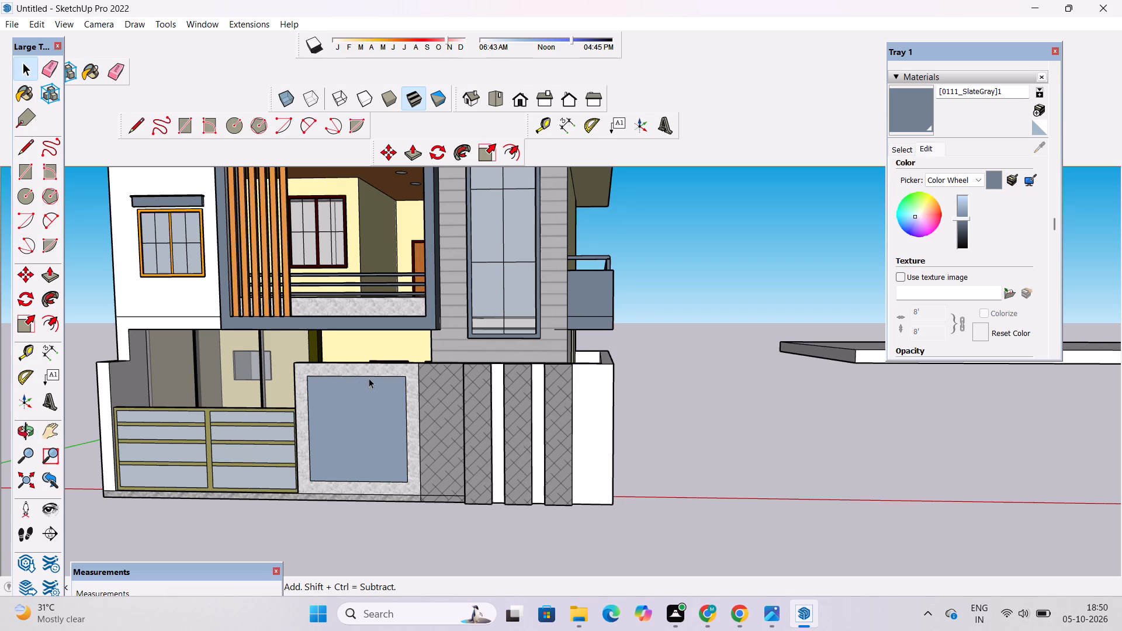
Examine the boundary wall's unpainted corner, its front end section and the long side wall below the balcony.
key("o")
scroll(460, 351, "down", 4)
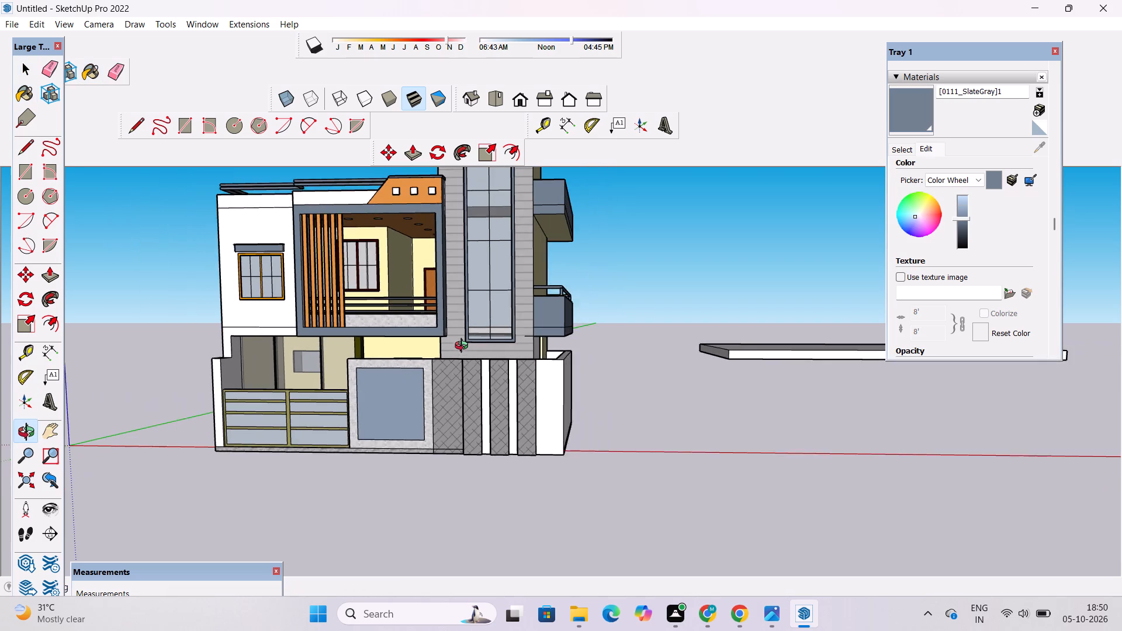
left_click_drag(464, 347, 470, 387)
scroll(504, 377, "up", 4)
left_click_drag(600, 372, 410, 388)
scroll(456, 355, "up", 3)
left_click_drag(583, 349, 508, 359)
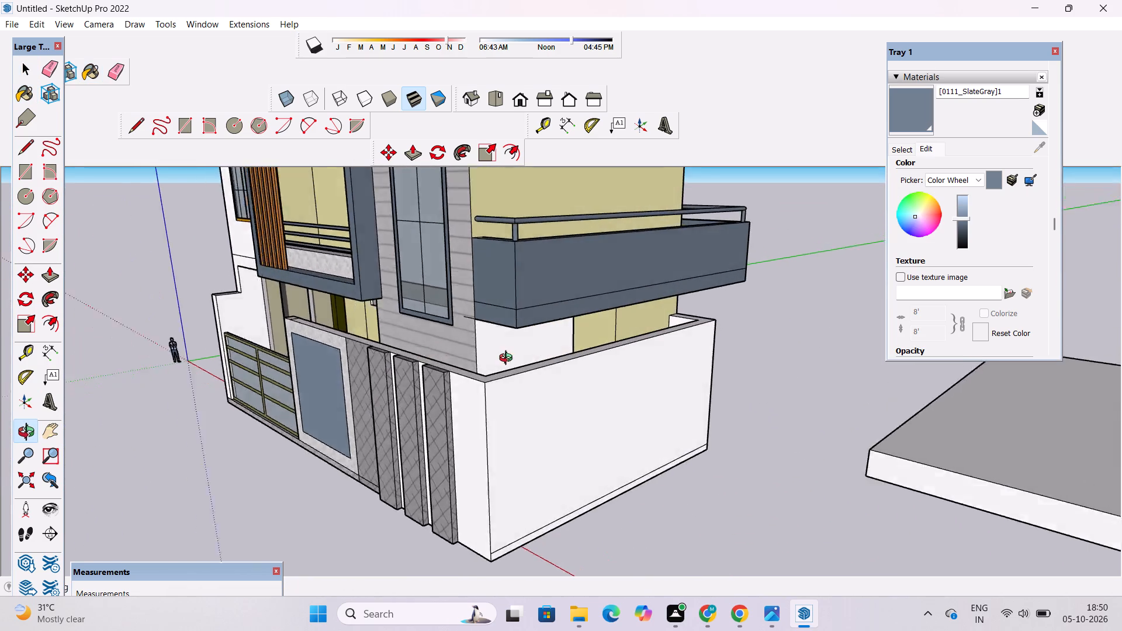
left_click_drag(508, 359, 482, 362)
scroll(476, 362, "up", 1)
left_click_drag(476, 380, 604, 389)
left_click_drag(529, 412, 535, 379)
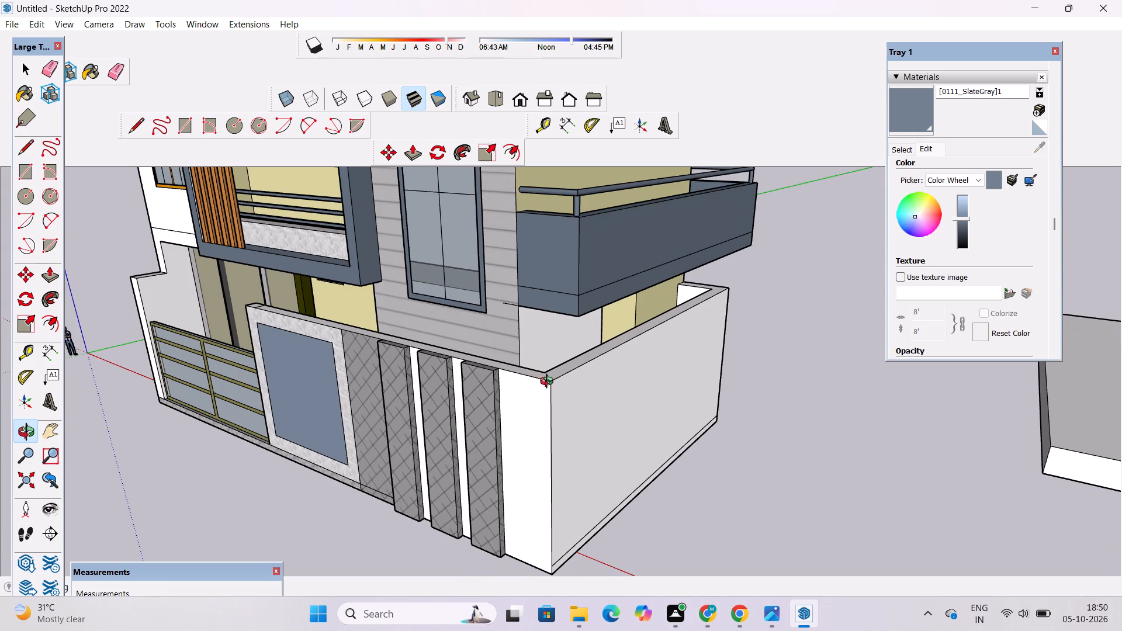
scroll(569, 386, "down", 3)
scroll(566, 382, "up", 1)
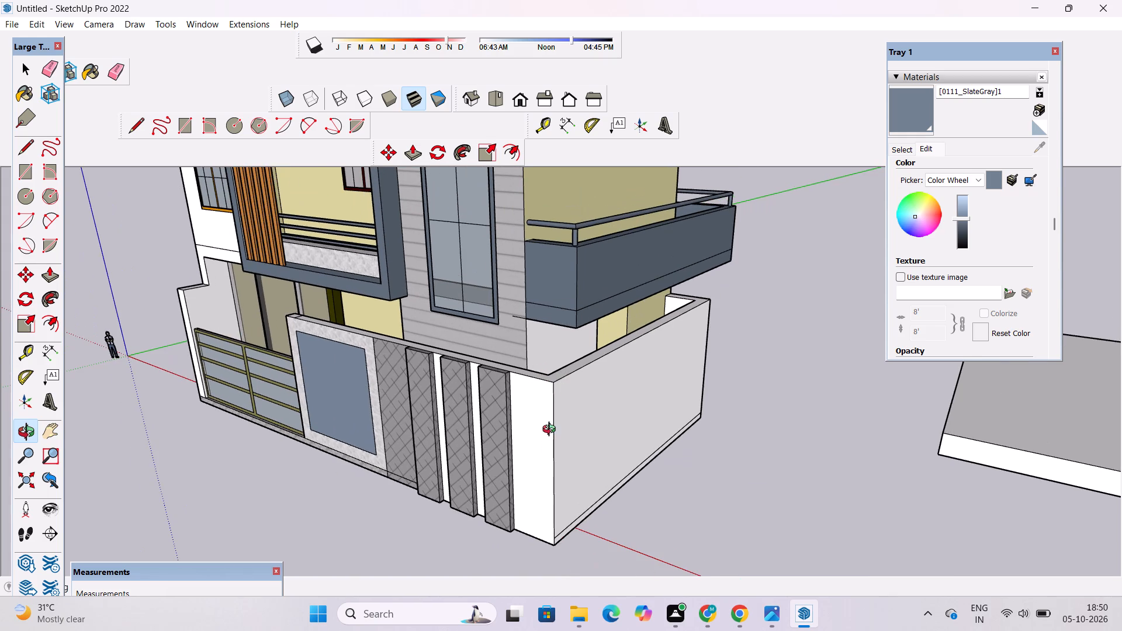
left_click_drag(528, 448, 598, 450)
scroll(582, 447, "up", 2)
left_click_drag(577, 451, 549, 440, "shift")
left_click_drag(607, 550, 514, 506)
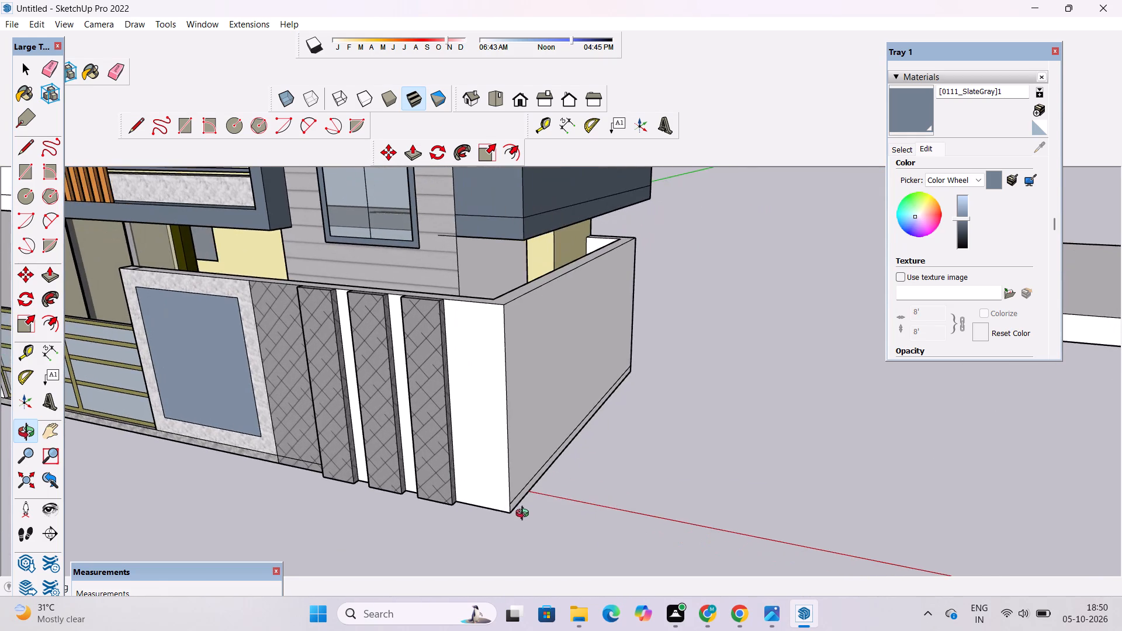
Examine the boundary wall's corner and the whole house front from several angles.
scroll(524, 508, "up", 5)
left_click_drag(523, 503, 493, 500)
key("r")
key("e")
left_click_drag(483, 461, 484, 471)
key("o")
scroll(493, 470, "down", 12)
left_click_drag(405, 498, 567, 481)
scroll(567, 478, "down", 4)
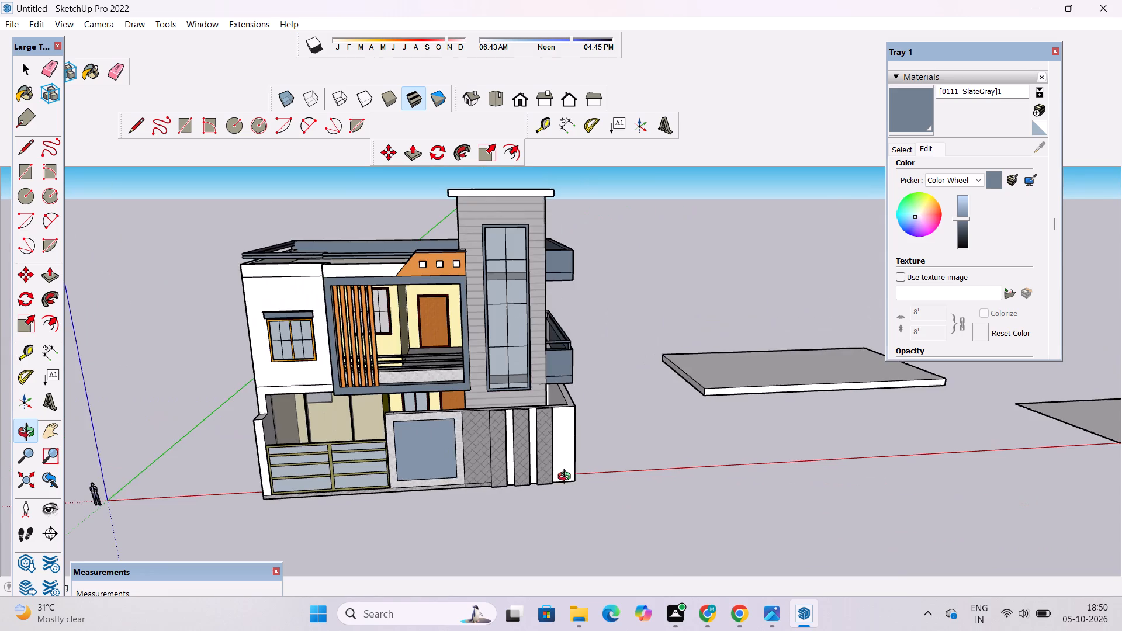
left_click_drag(168, 464, 269, 436)
scroll(438, 436, "down", 4)
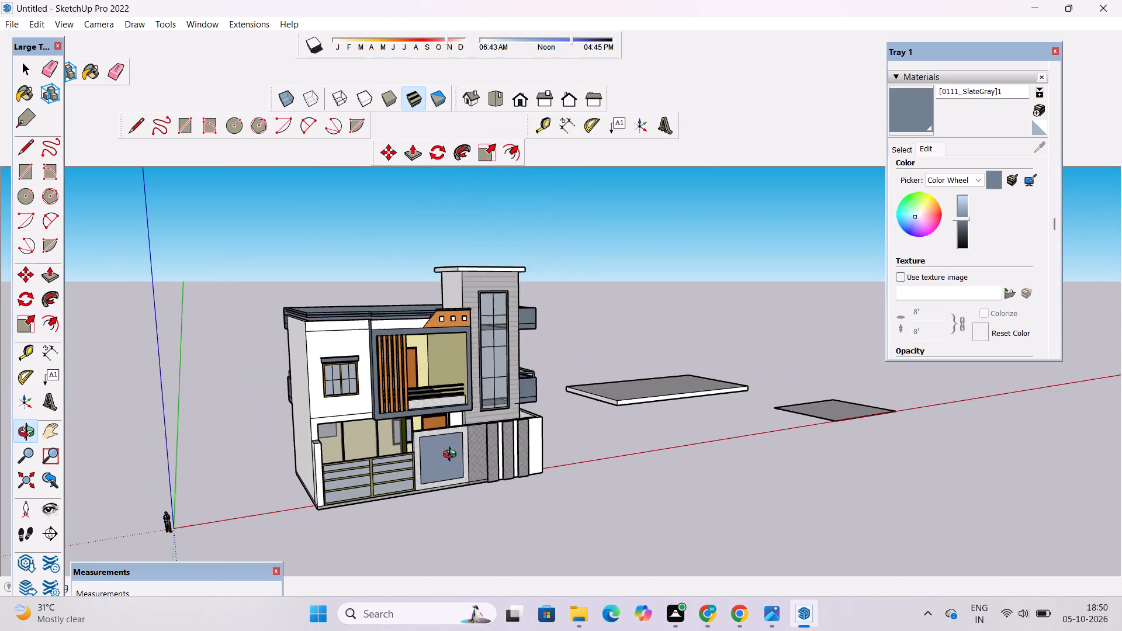
left_click_drag(462, 456, 321, 436)
left_click_drag(307, 428, 414, 428, "shift")
left_click_drag(429, 439, 403, 435)
scroll(398, 428, "down", 3)
left_click_drag(470, 499, 487, 535)
scroll(486, 428, "up", 7)
left_click_drag(491, 466, 369, 357)
left_click_drag(393, 359, 463, 453, "shift")
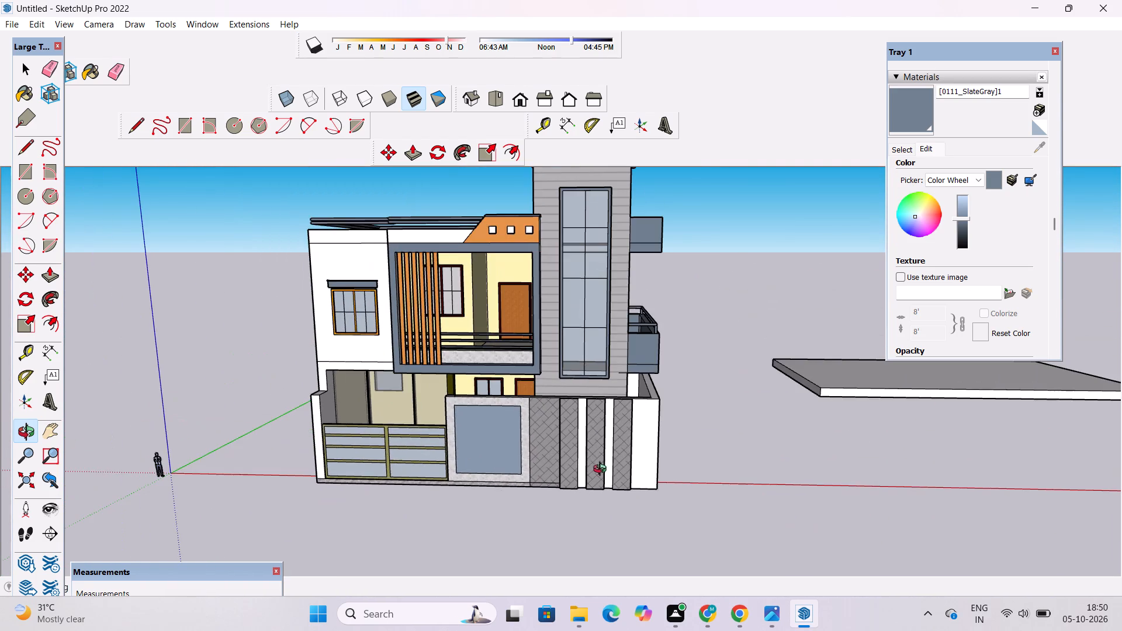
Paint the white strips between the tiled piers and the boundary wall's front end section with 0010_Snow from Colors-Named.
scroll(609, 454, "up", 3)
left_click(905, 151)
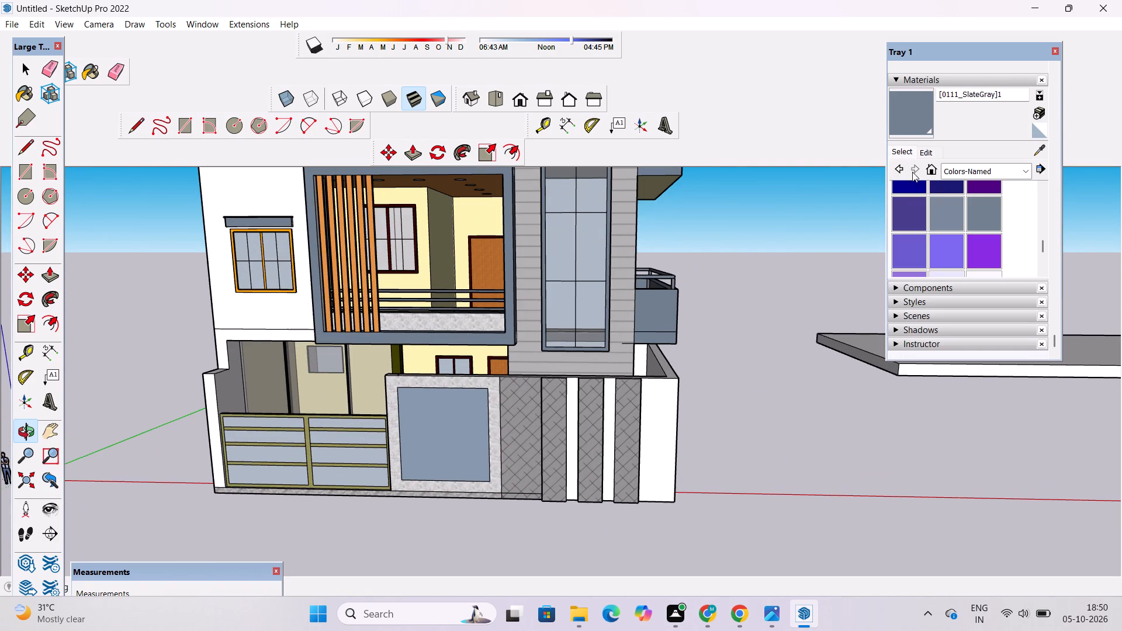
left_click(960, 174)
left_click(969, 234)
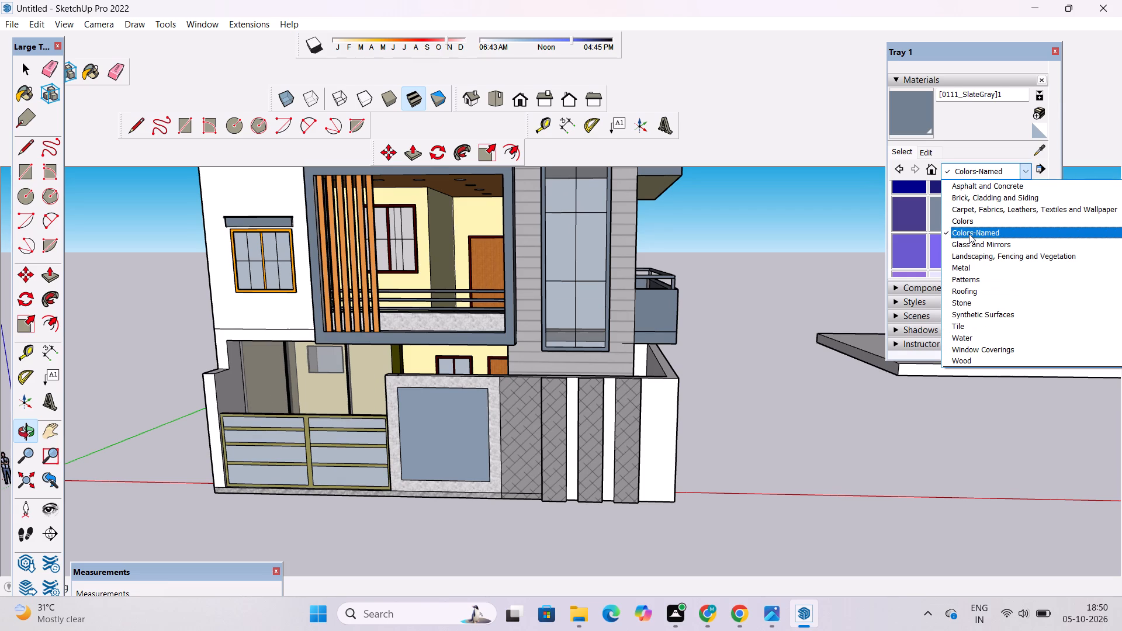
scroll(966, 238, "down", 1)
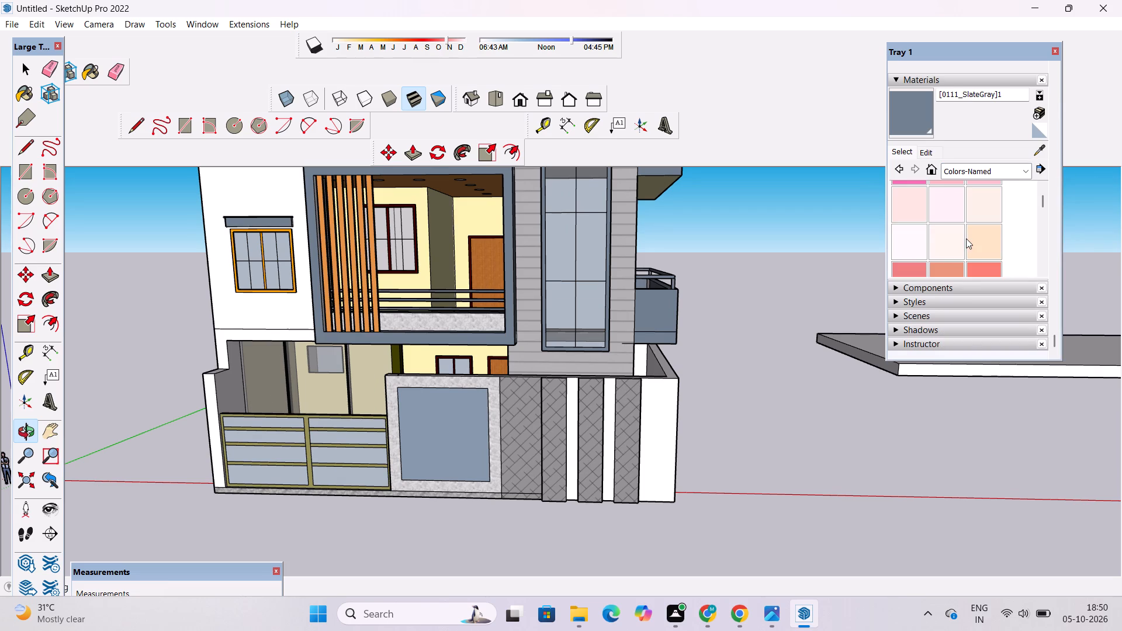
left_click(913, 242)
scroll(611, 453, "up", 4)
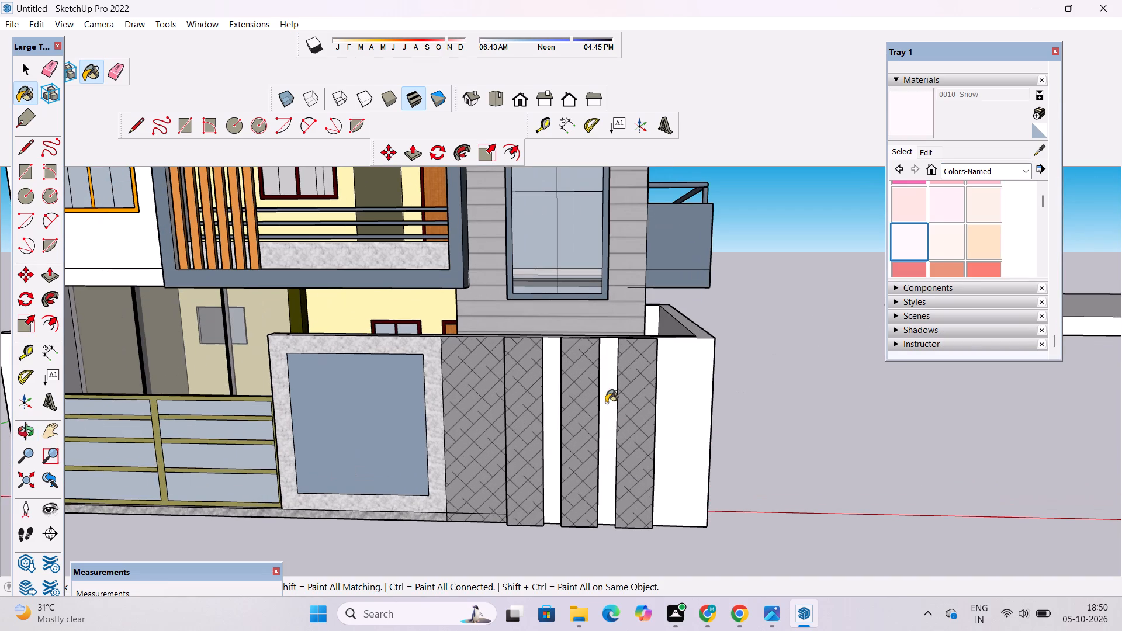
left_click(606, 403)
left_click(548, 379)
left_click(693, 384)
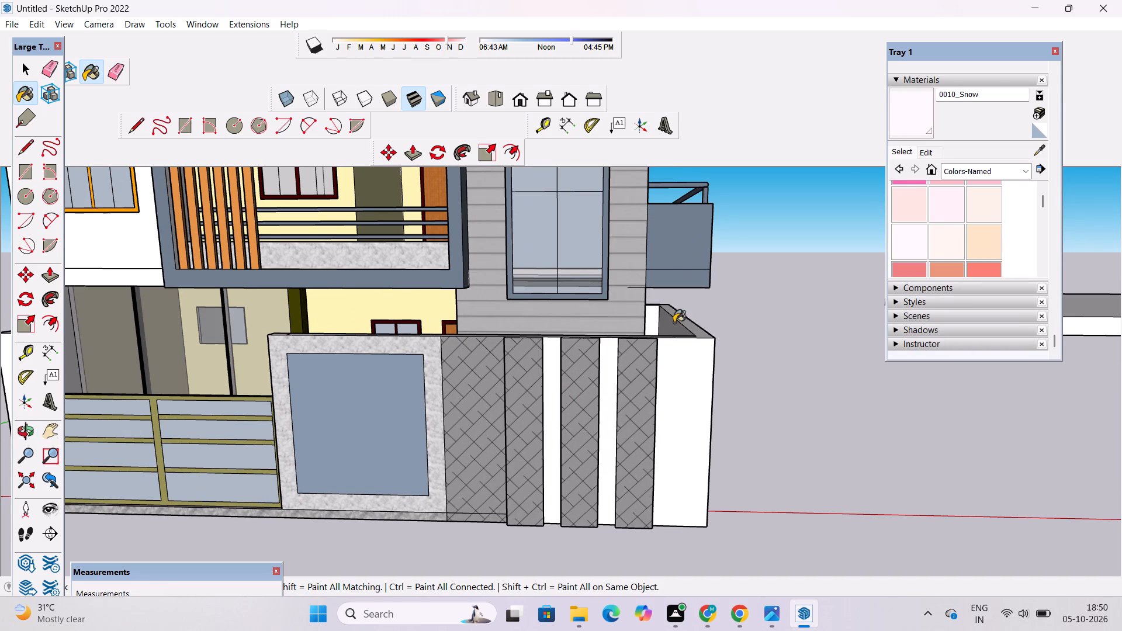
Paint the top and inner faces of the boundary wall at its front corner with 0010_Snow.
scroll(674, 323, "up", 10)
left_click(678, 341)
left_click(611, 311)
left_click(678, 300)
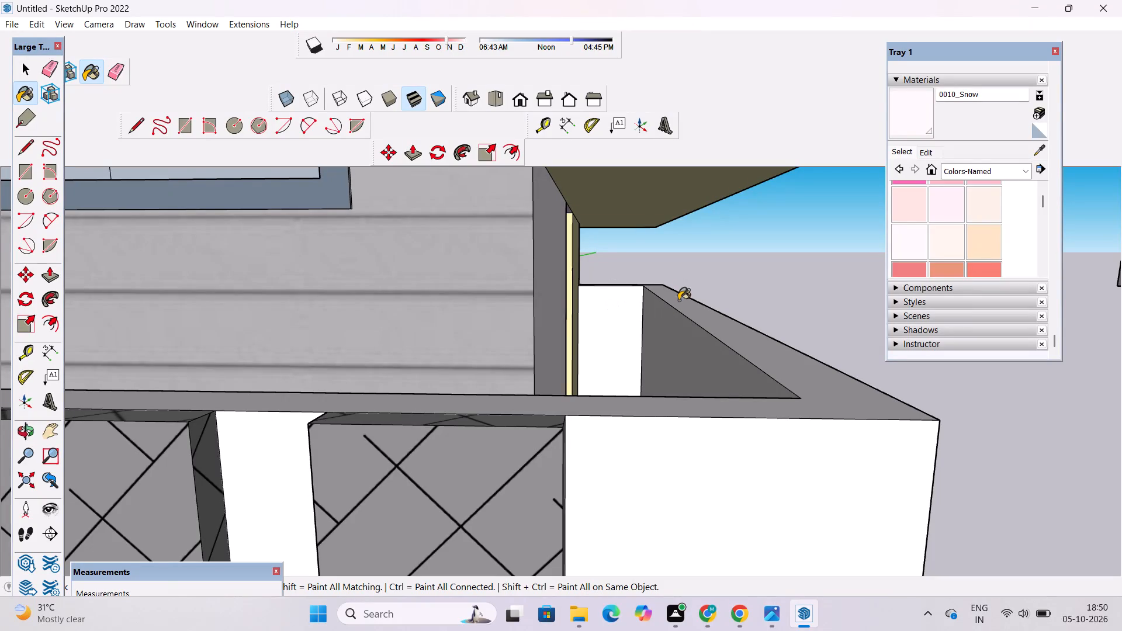
Darken the 0010_Snow material to a slightly greyer shade on the color wheel.
scroll(488, 383, "down", 5)
key("o")
left_click_drag(583, 403, 425, 377)
scroll(383, 362, "down", 6)
left_click_drag(486, 429, 417, 480)
left_click_drag(417, 486, 447, 358)
left_click(924, 157)
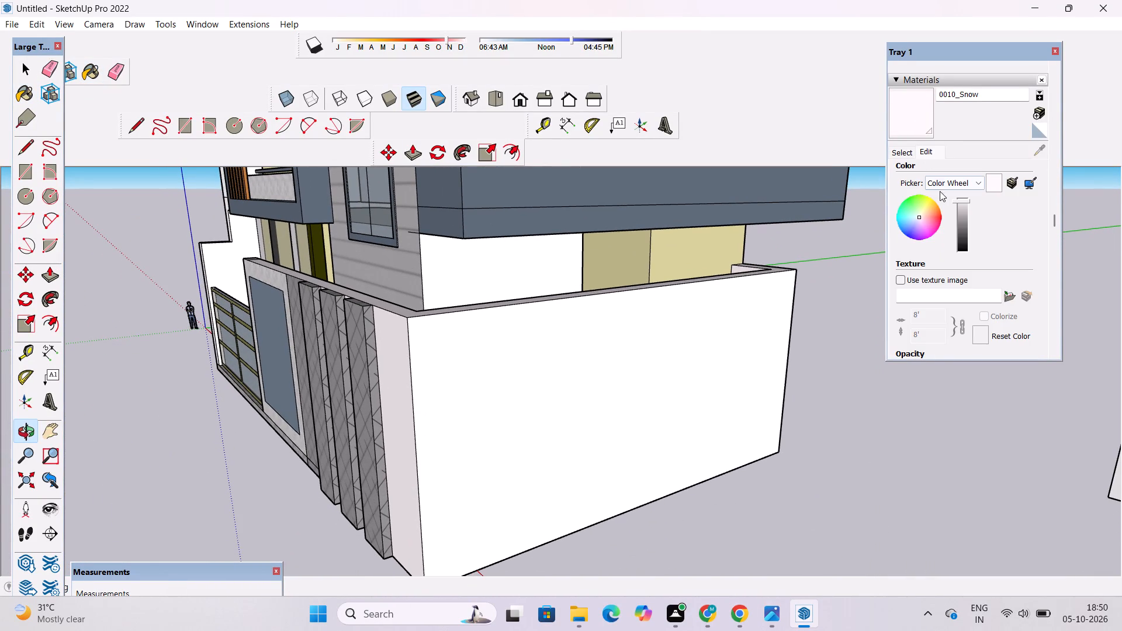
left_click(961, 207)
left_click(964, 212)
key("space")
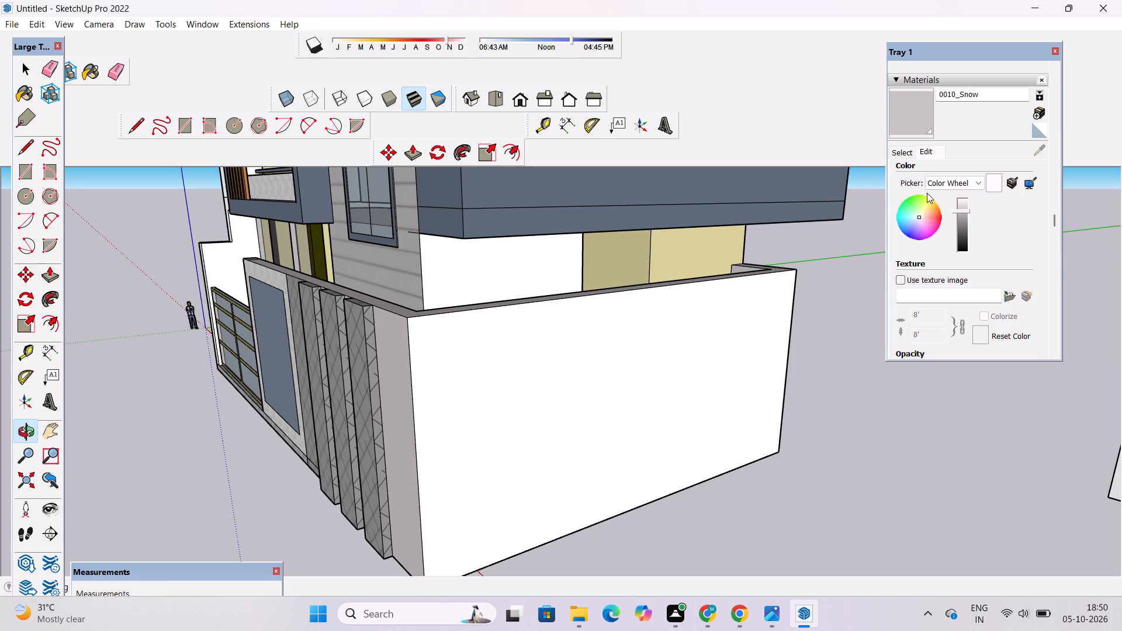
left_click(896, 152)
Paint the long outer side of the boundary wall and the house wall below the side balcony with 0010_Snow.
left_click(909, 115)
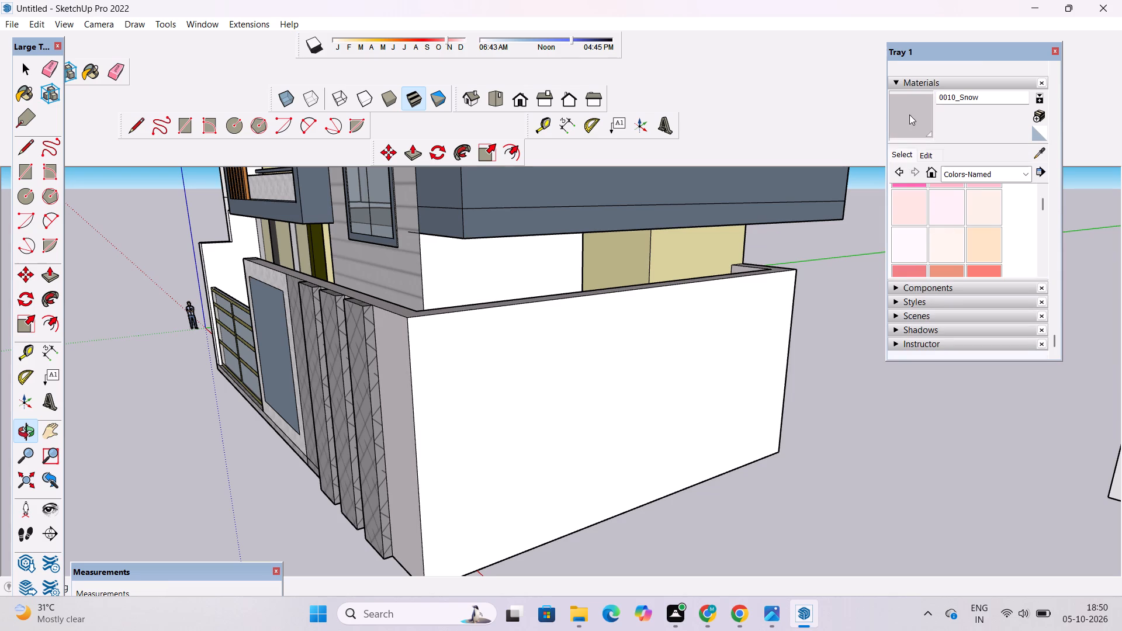
left_click(732, 318)
key("o")
left_click_drag(442, 379, 697, 342)
scroll(703, 339, "down", 2)
left_click_drag(702, 330, 521, 366)
left_click(903, 117)
left_click(608, 279)
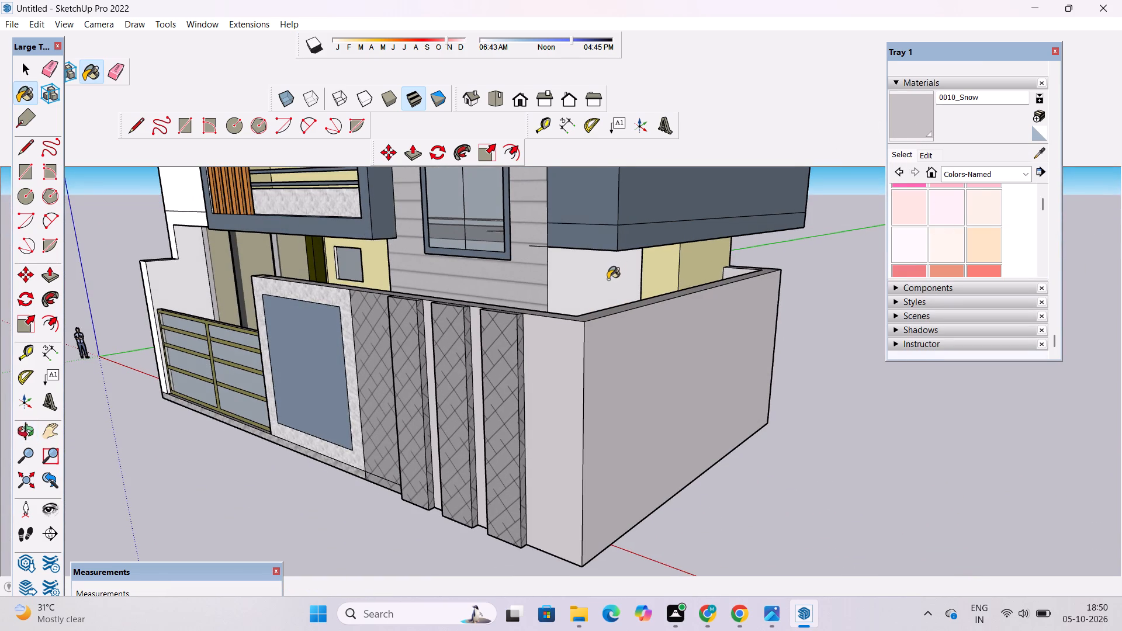
Paint the white partition and adjoining wall faces inside the ground-floor porch with 0010_Snow.
scroll(640, 285, "down", 5)
key("o")
left_click_drag(243, 378, 643, 405)
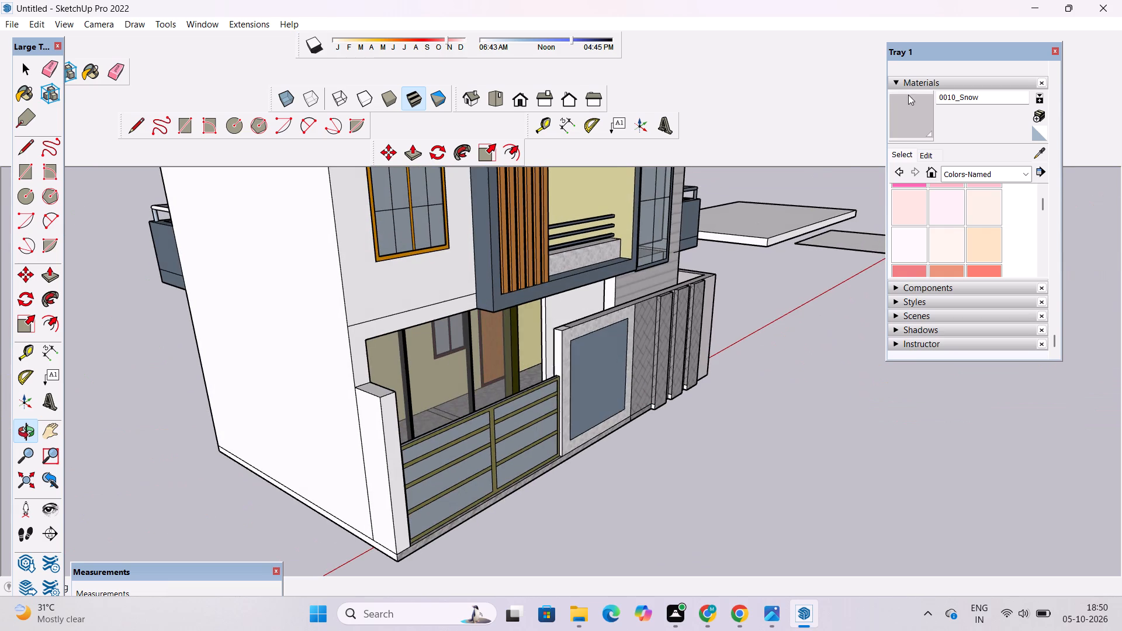
left_click(913, 105)
scroll(521, 314, "up", 9)
left_click(580, 287)
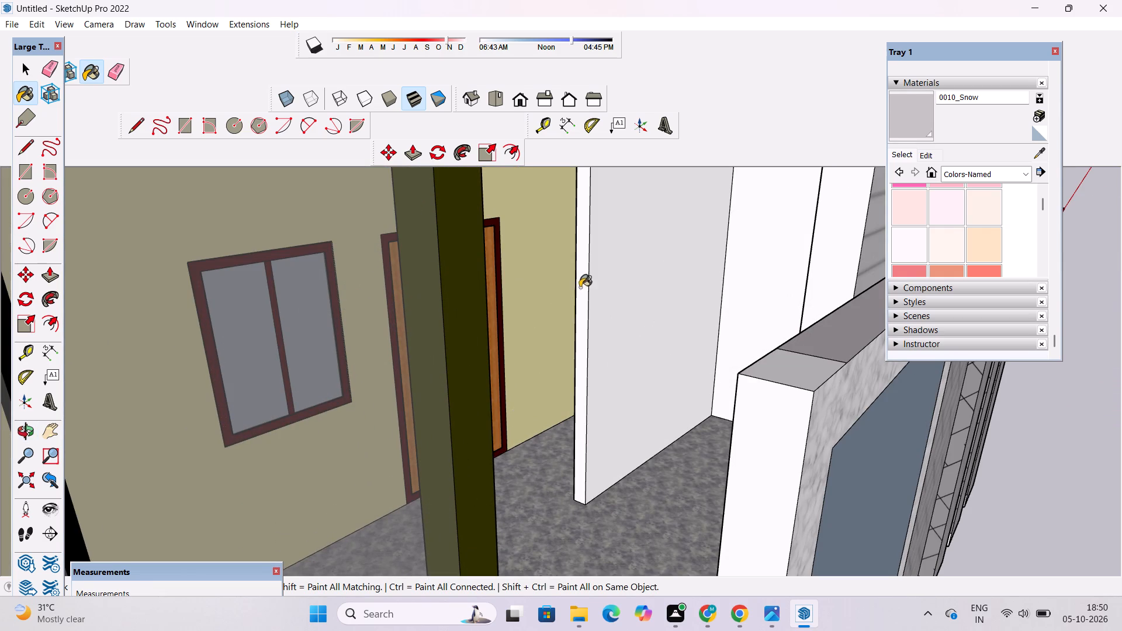
left_click(621, 271)
left_click(736, 237)
left_click(833, 266)
Paint the house's front wall around the upper window, its bands above and below, and the large plain side wall with 0010_Snow.
scroll(539, 328, "down", 6)
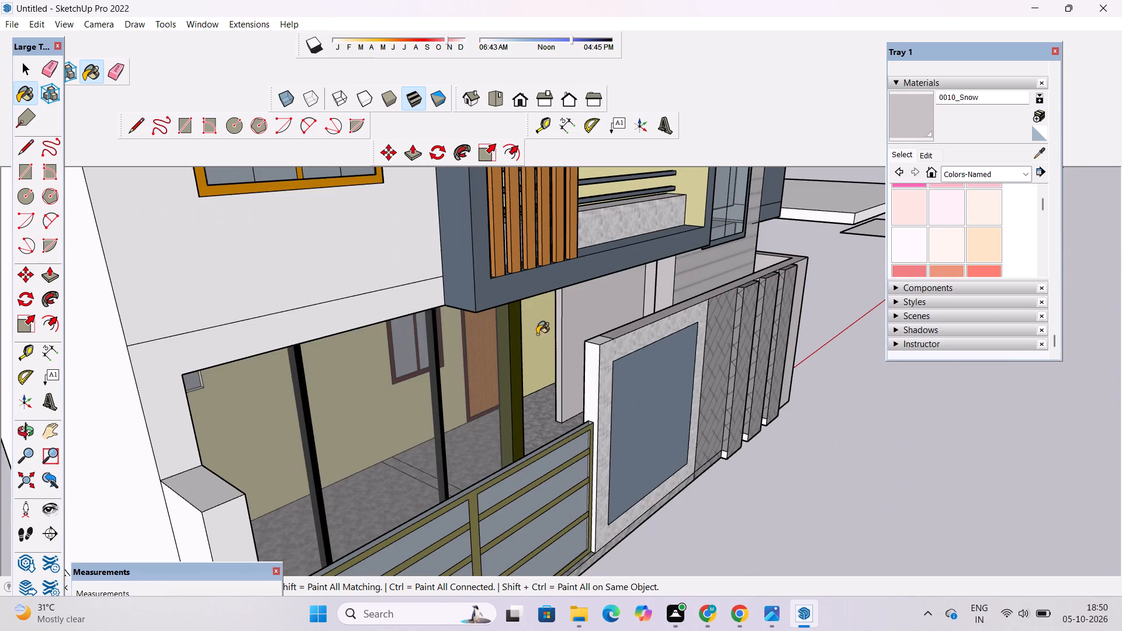
key("o")
scroll(512, 383, "down", 5)
left_click_drag(451, 420, 541, 371, "shift")
scroll(544, 373, "down", 5)
left_click_drag(489, 420, 483, 377)
left_click_drag(483, 370, 496, 407)
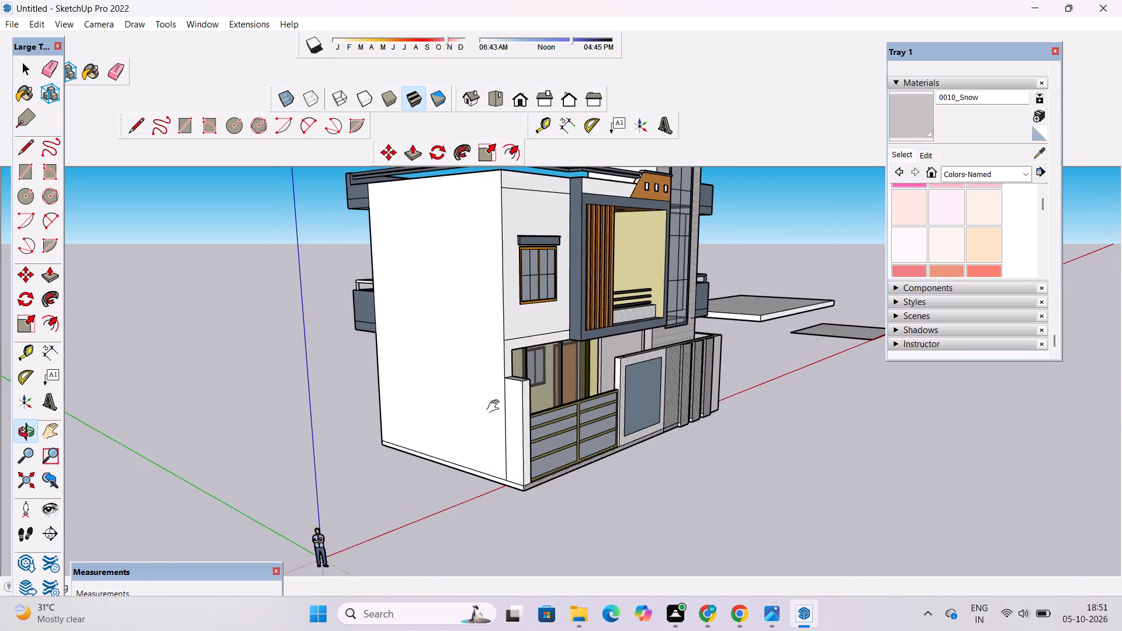
left_click(903, 113)
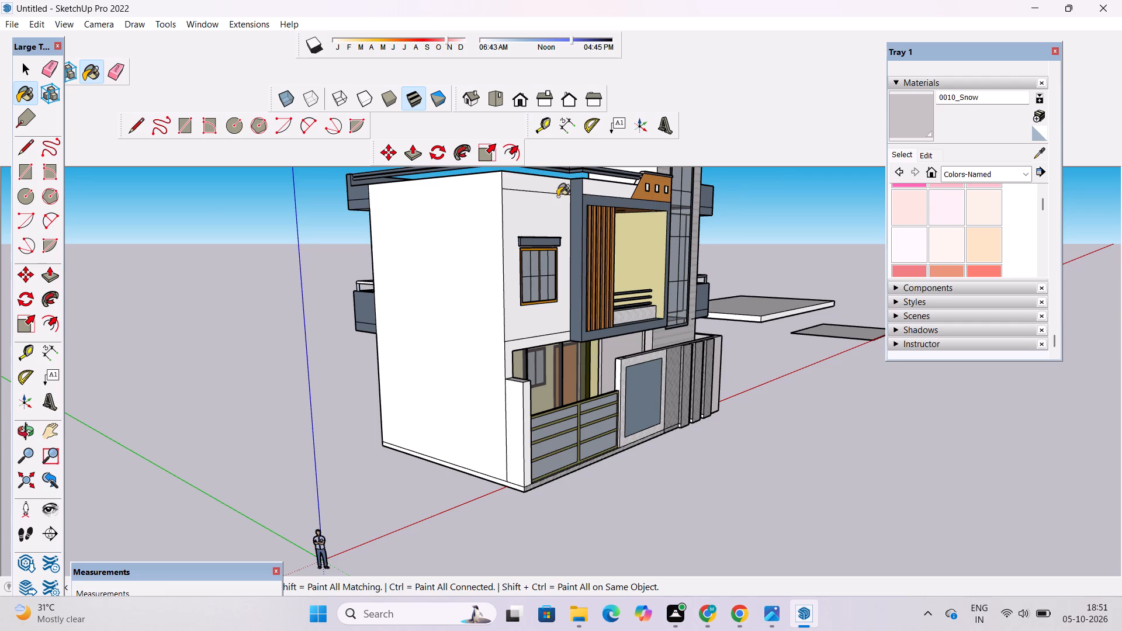
scroll(534, 199, "up", 4)
left_click(535, 179)
left_click(527, 221)
left_click(400, 262)
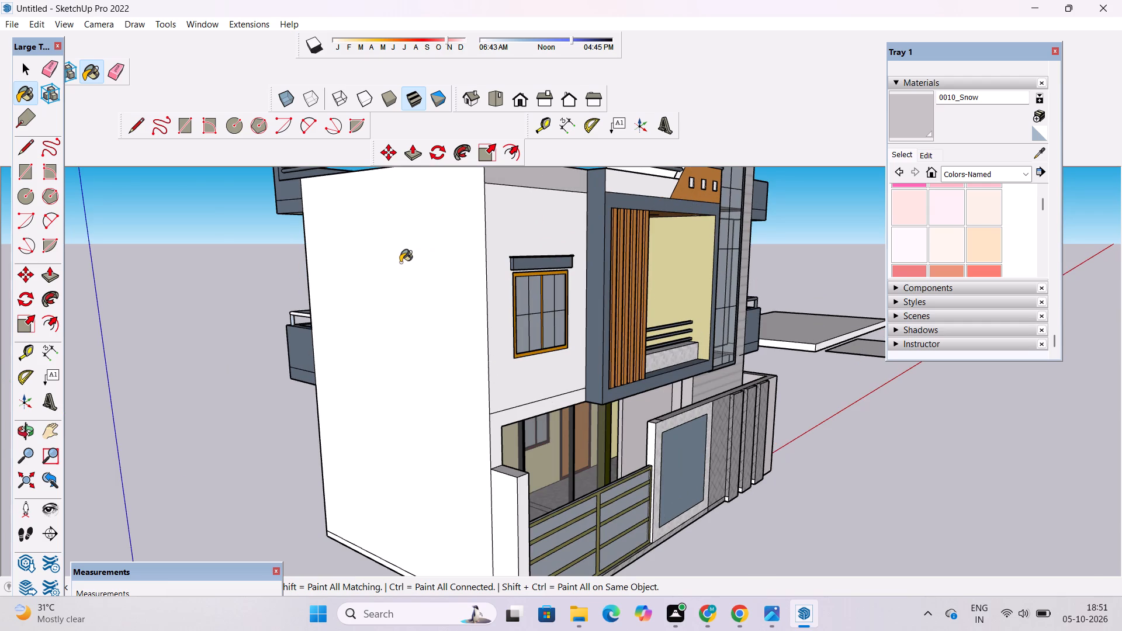
scroll(394, 270, "down", 4)
scroll(460, 380, "up", 4)
left_click(467, 377)
Paint the front, side and top faces of the gate's corner pillar with 0010_Snow.
scroll(475, 443, "up", 2)
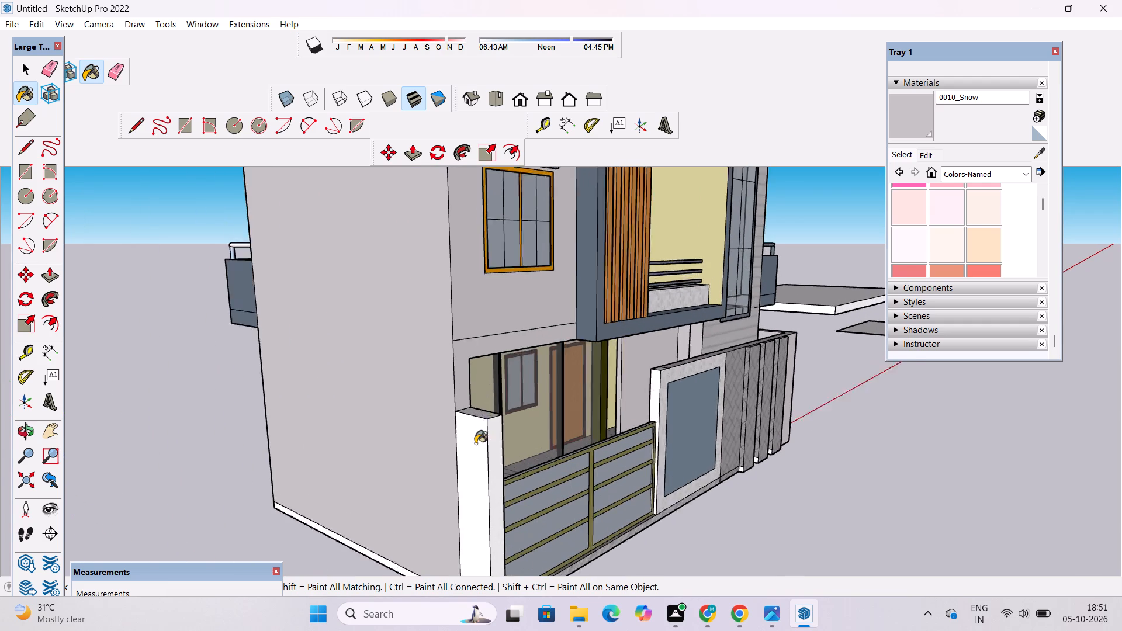
scroll(475, 443, "up", 2)
left_click(475, 443)
left_click(494, 431)
scroll(483, 403, "up", 3)
left_click(484, 411)
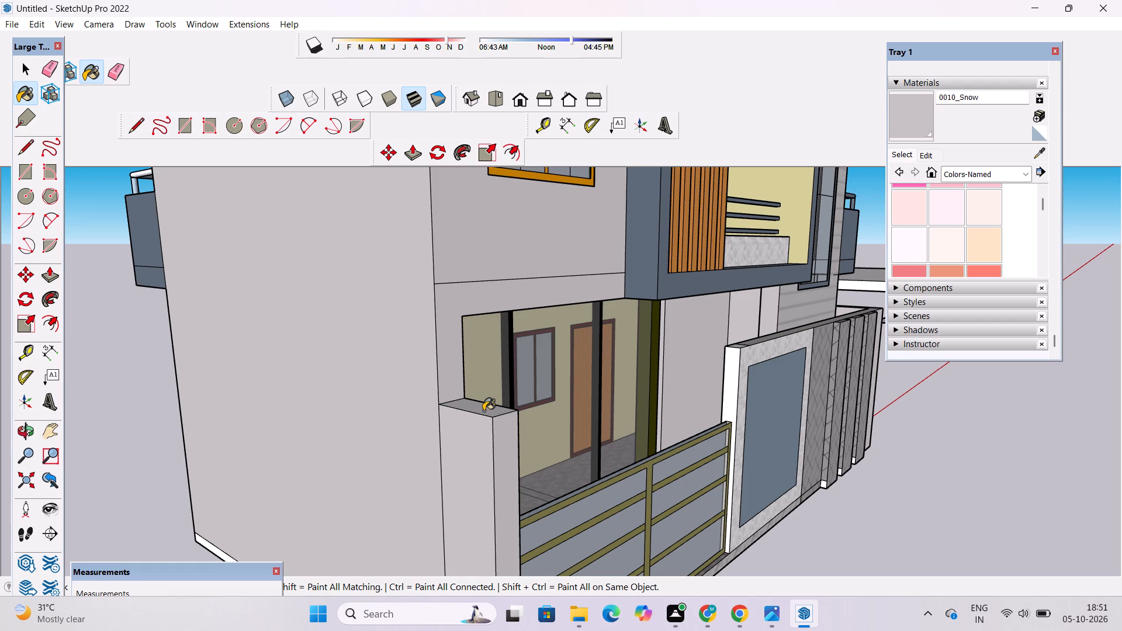
Paint the white plinth strip along the base of the plain side wall with 0010_Snow.
key("o")
scroll(470, 421, "down", 6)
left_click_drag(442, 476, 435, 332, "shift")
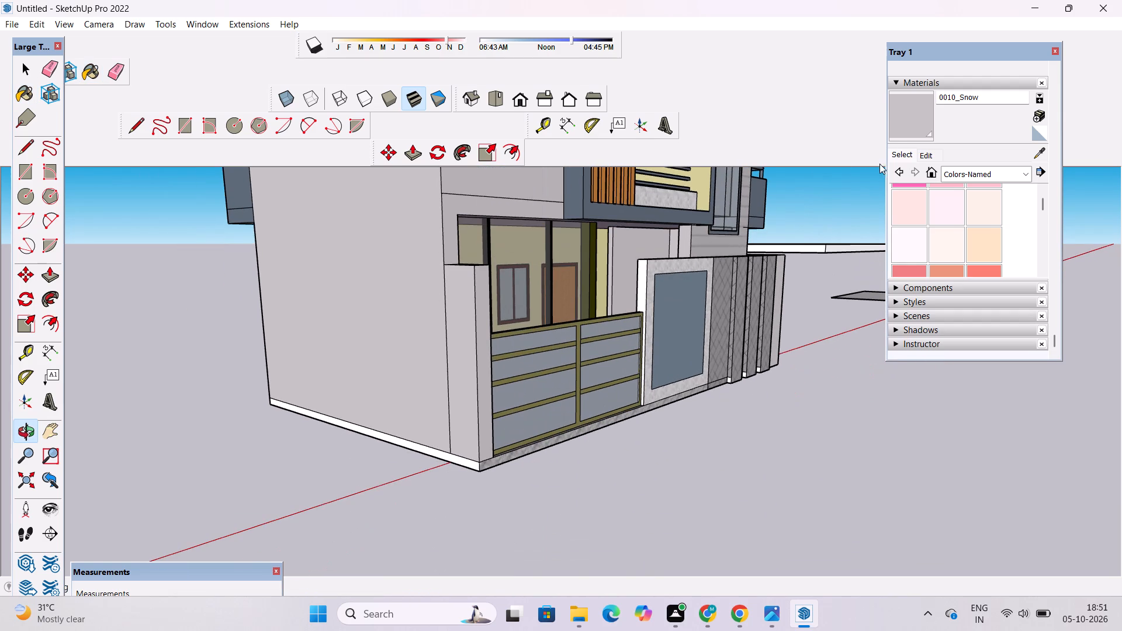
left_click(908, 125)
scroll(451, 464, "up", 5)
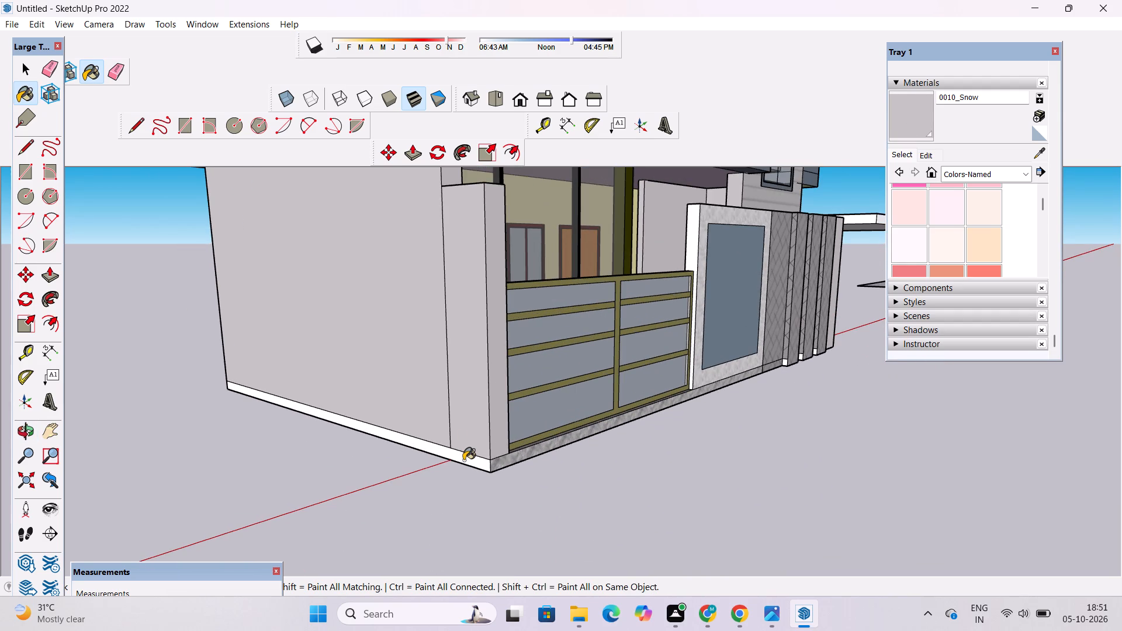
left_click(465, 457)
Paint the white end face of the stone-framed panel's wall beside the gate with 0010_Snow.
key("o")
scroll(475, 468, "down", 6)
left_click_drag(659, 432, 617, 431)
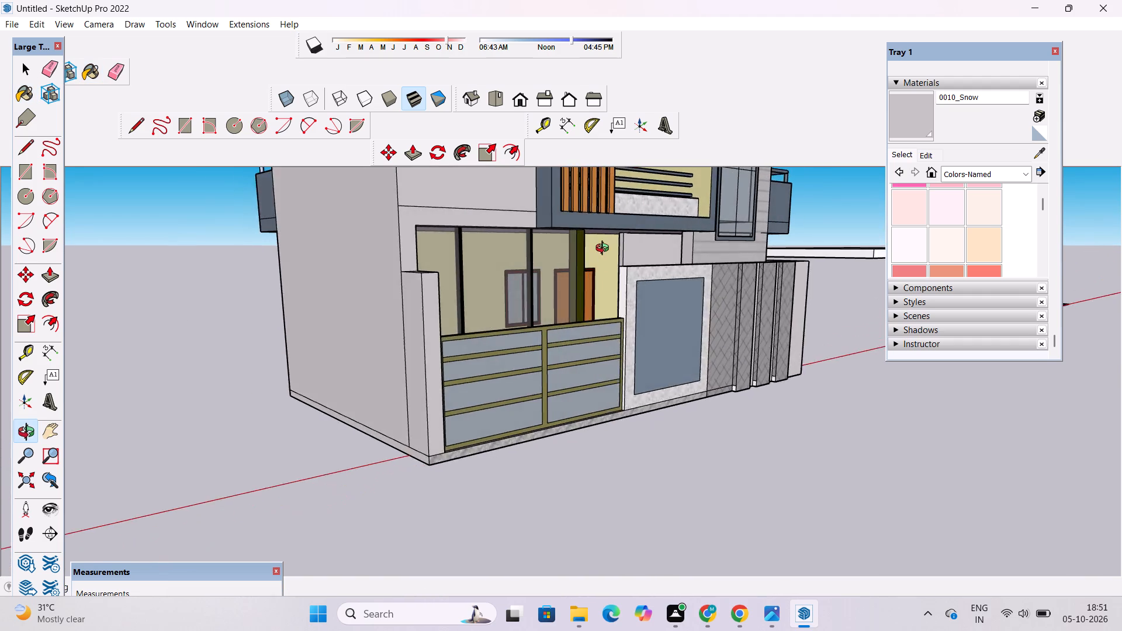
scroll(605, 249, "up", 8)
left_click_drag(641, 300, 695, 310)
scroll(884, 359, "up", 4)
left_click_drag(777, 399, 818, 410)
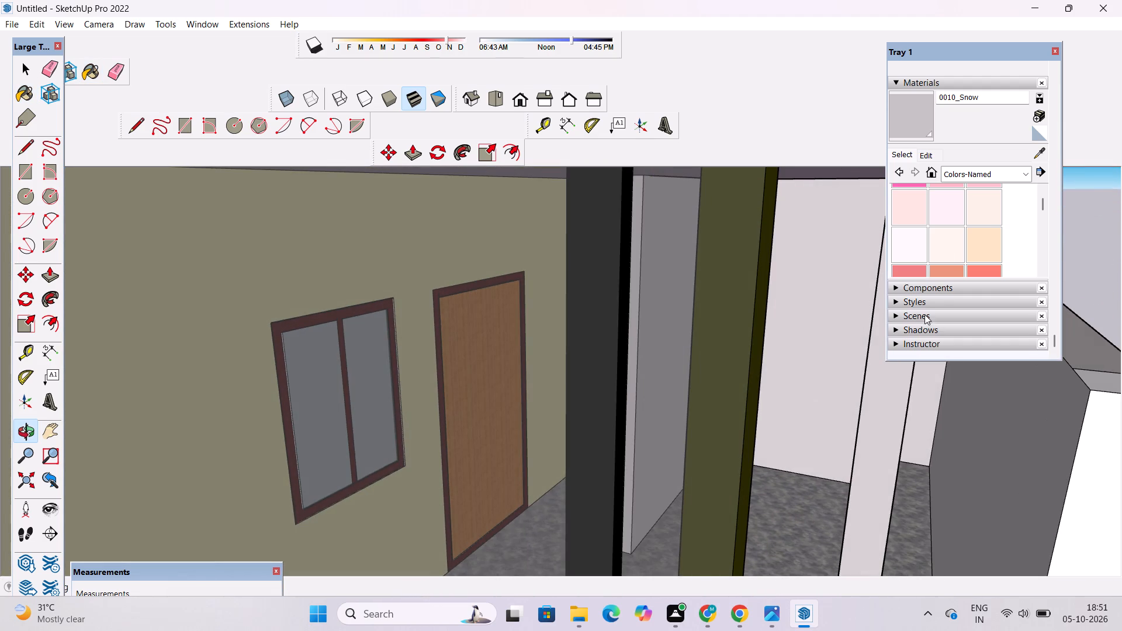
left_click(915, 133)
left_click(1069, 449)
left_click_drag(1093, 433, 1091, 422)
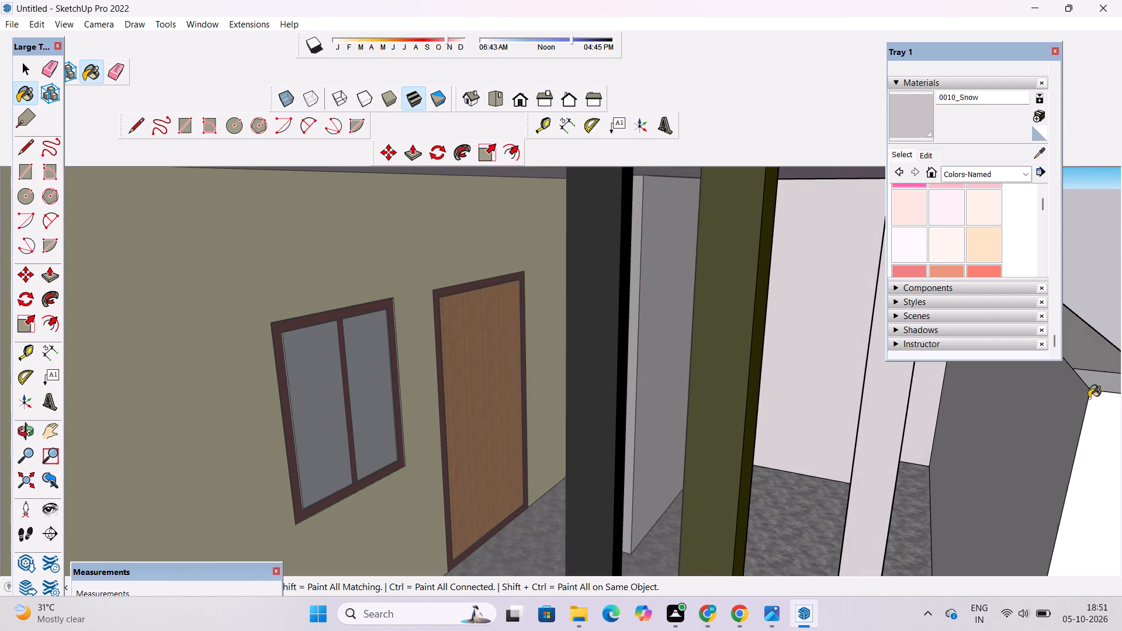
left_click(1090, 384)
Paint the white front band above the balcony frame, beside the orange parapet panel, with 0010_Snow.
key("o")
scroll(423, 379, "down", 13)
left_click_drag(662, 490, 601, 489)
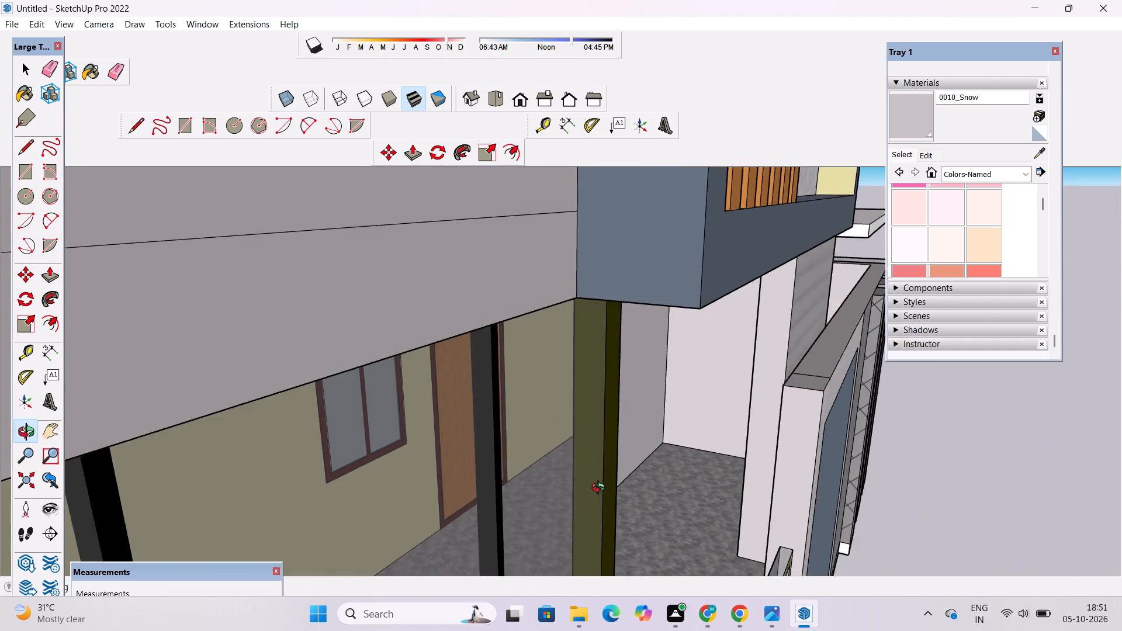
left_click_drag(601, 489, 520, 459)
scroll(503, 449, "down", 13)
left_click_drag(619, 490, 546, 494)
left_click_drag(528, 491, 585, 461, "shift")
scroll(587, 460, "down", 7)
left_click_drag(622, 480, 564, 497)
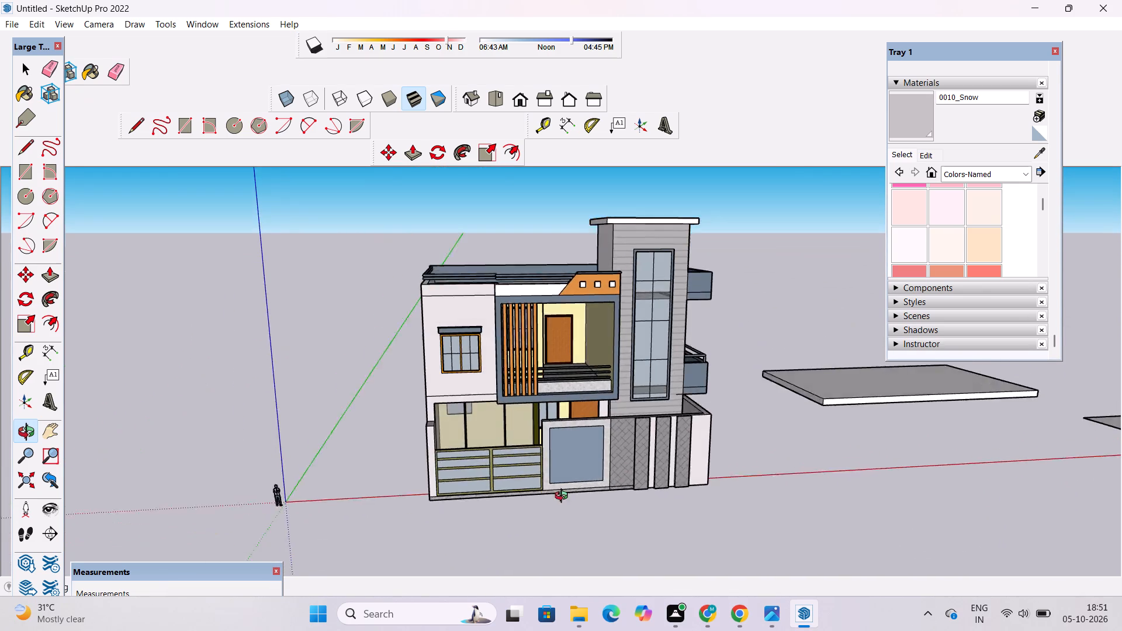
left_click_drag(564, 497, 559, 497)
scroll(505, 316, "up", 6)
left_click_drag(524, 296, 539, 362, "shift")
left_click(903, 120)
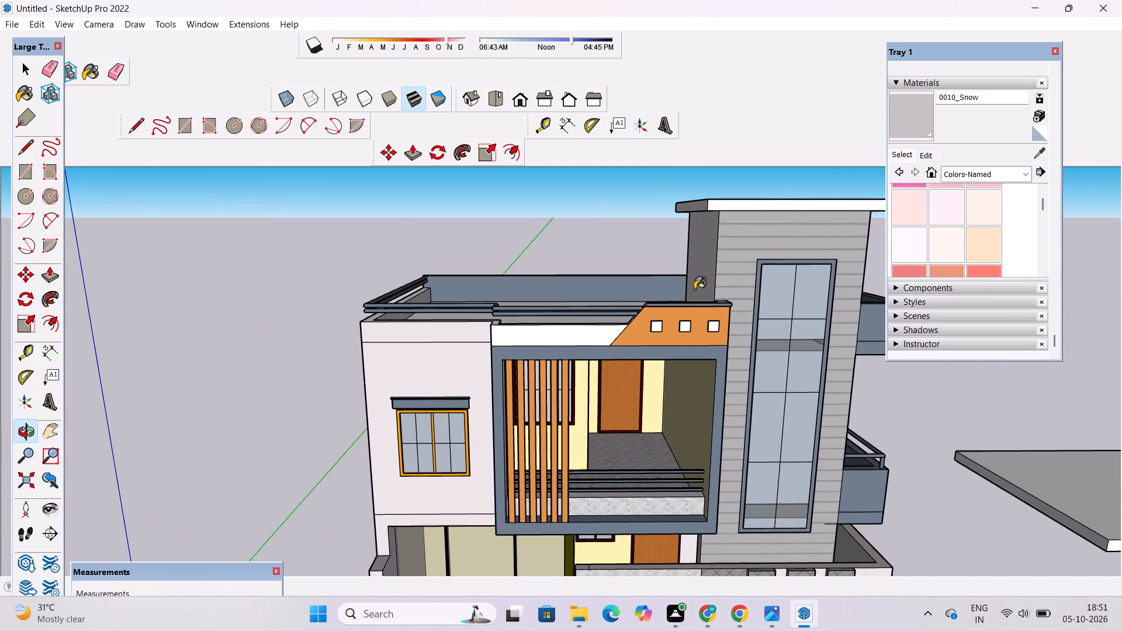
left_click(582, 339)
Paint the front and balcony-side edges of the tower's roof slab with 0010_Snow.
scroll(514, 256, "up", 4)
scroll(435, 266, "down", 11)
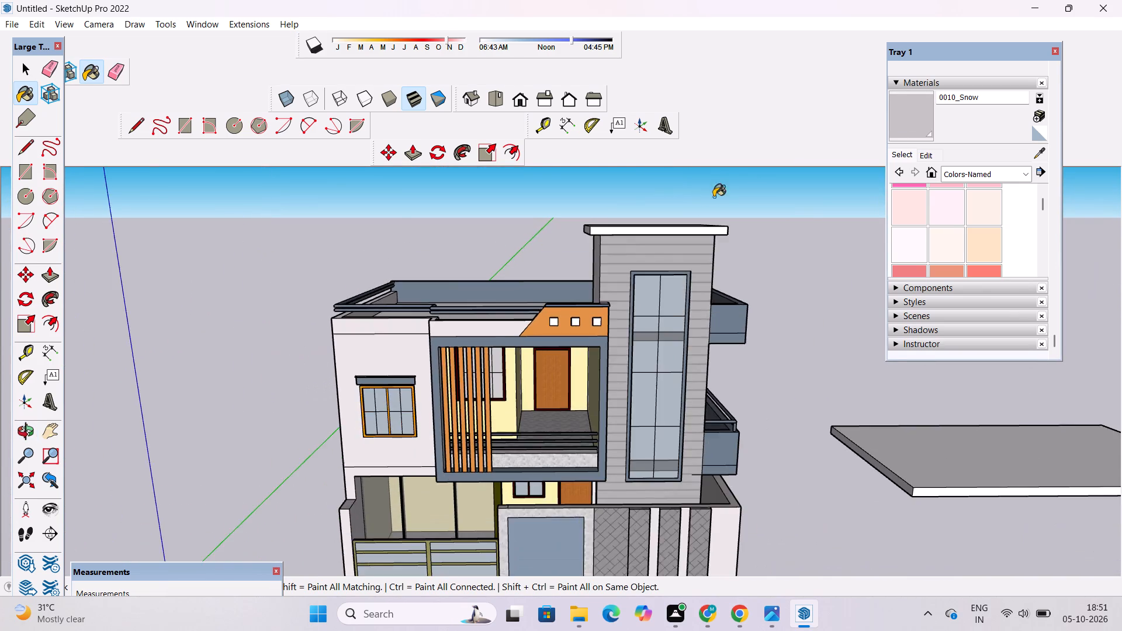
scroll(725, 189, "up", 10)
left_click(600, 293)
left_click(586, 262)
key("o")
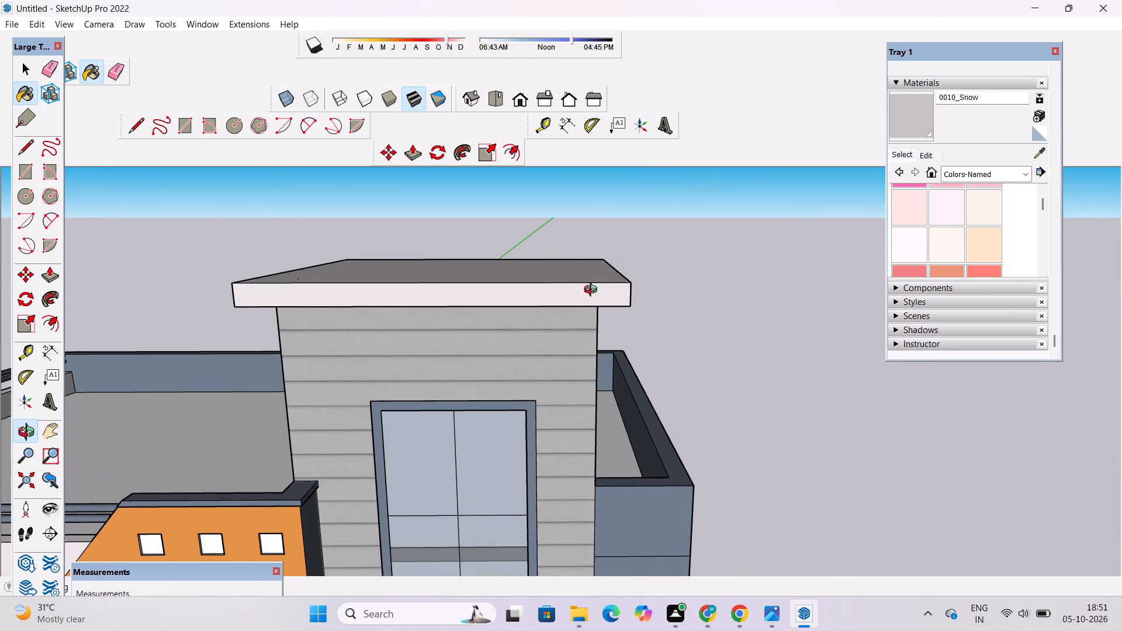
left_click_drag(708, 339, 445, 269)
left_click(920, 112)
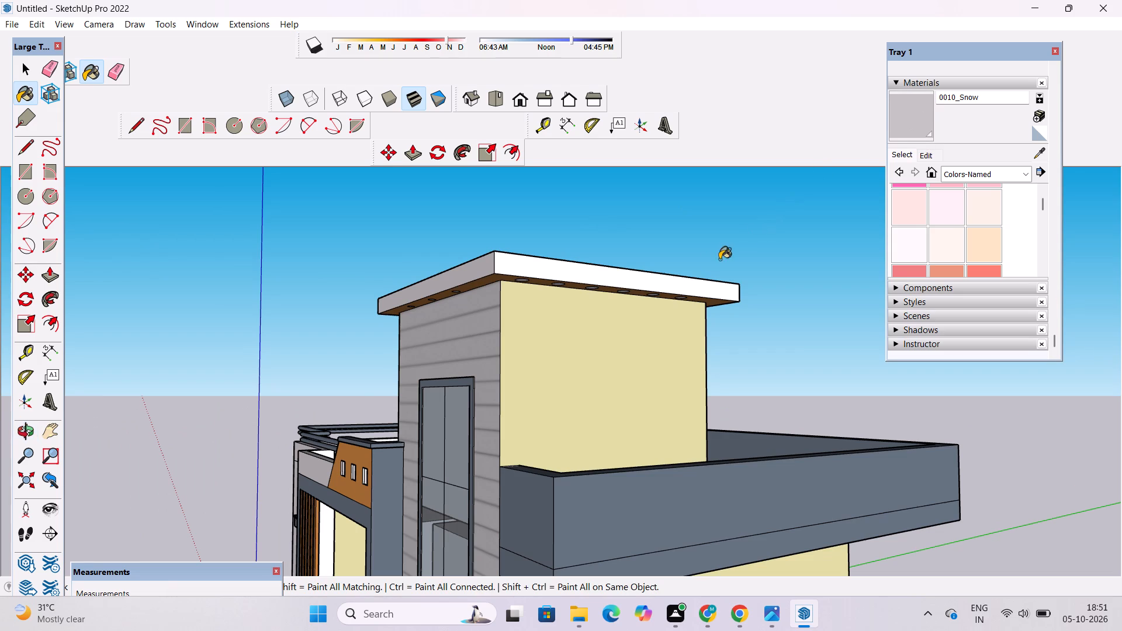
left_click(685, 284)
Paint the stair tower's inner walls and the rear edge of its roof slab with 0010_Snow.
key("o")
left_click_drag(766, 349, 389, 391)
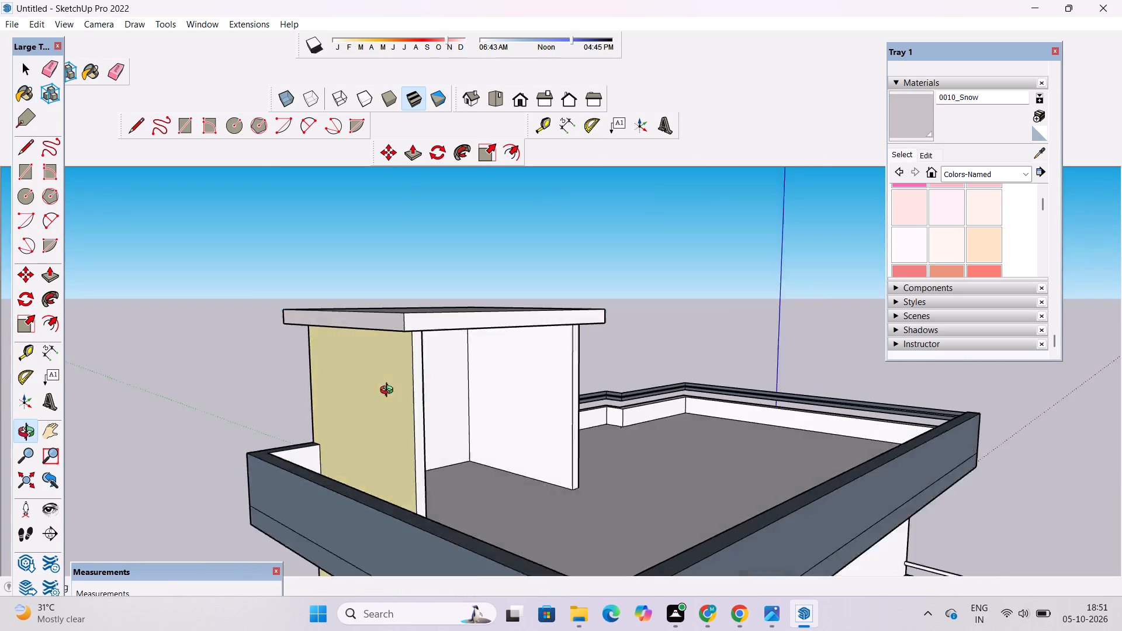
left_click_drag(389, 391, 325, 402)
left_click(915, 109)
left_click(489, 366)
left_click(531, 370)
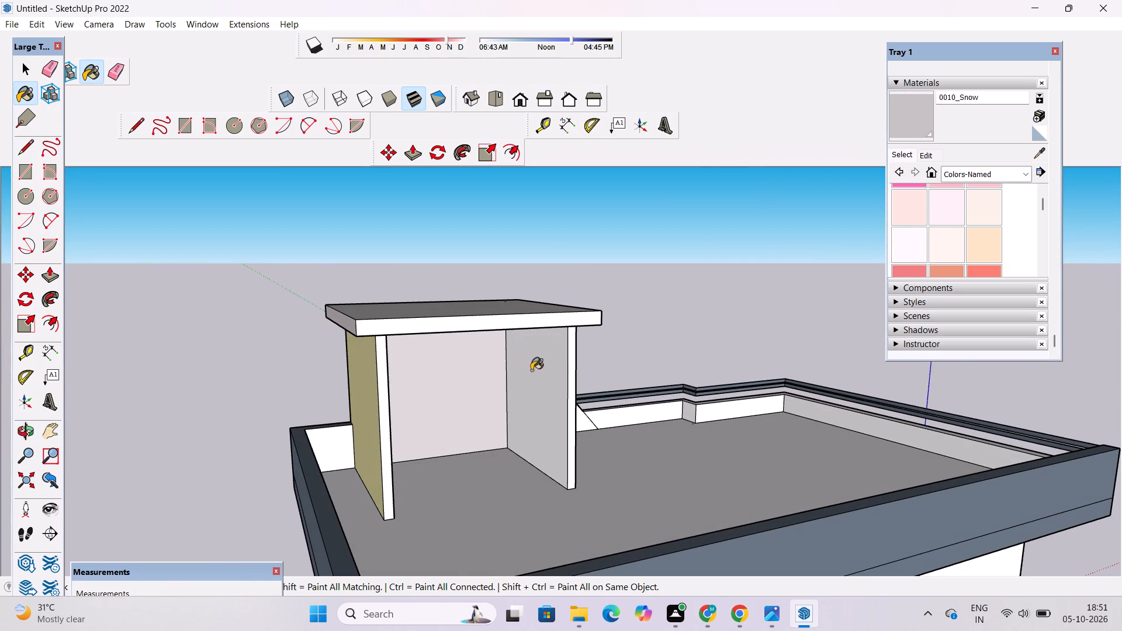
left_click(553, 321)
Paint the white inner faces of the rooftop parapet beyond the stair tower with 0010_Snow.
left_click(669, 410)
left_click(716, 414)
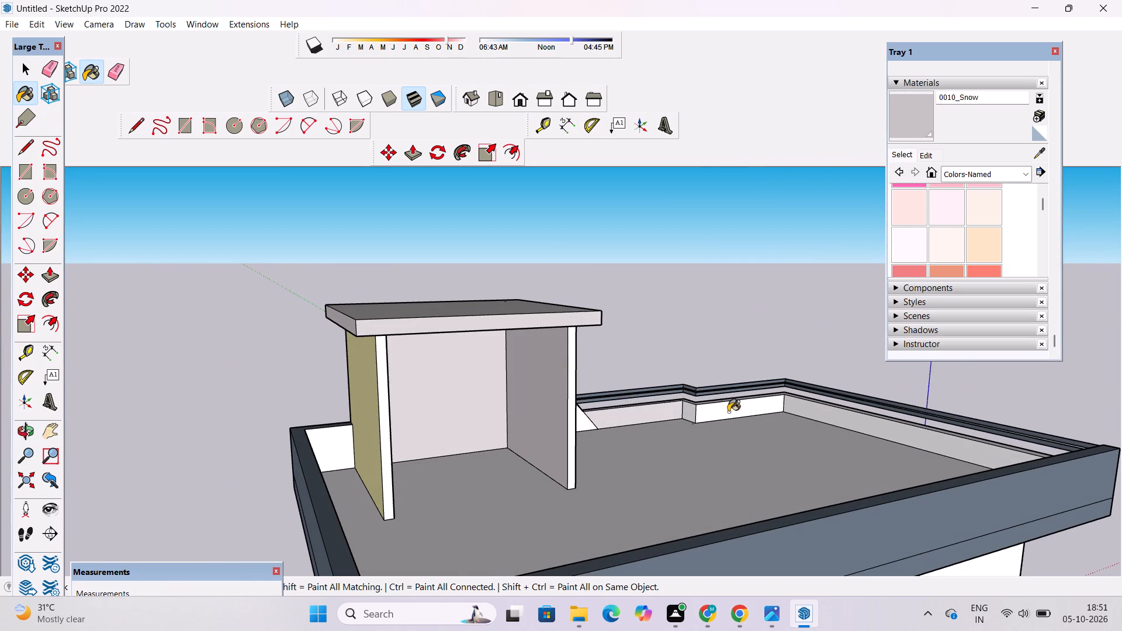
left_click(816, 414)
Paint the stair tower's two wall end faces and the sloped white face beside it with 0010_Snow.
scroll(583, 435, "up", 4)
left_click(582, 418)
left_click(561, 407)
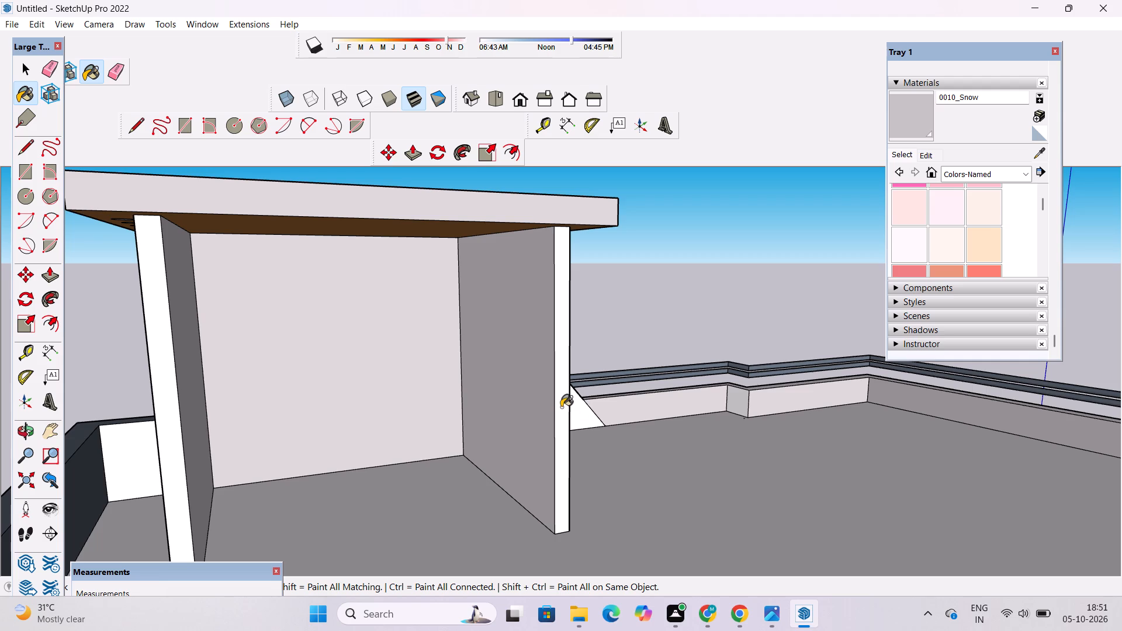
left_click(155, 353)
left_click(121, 460)
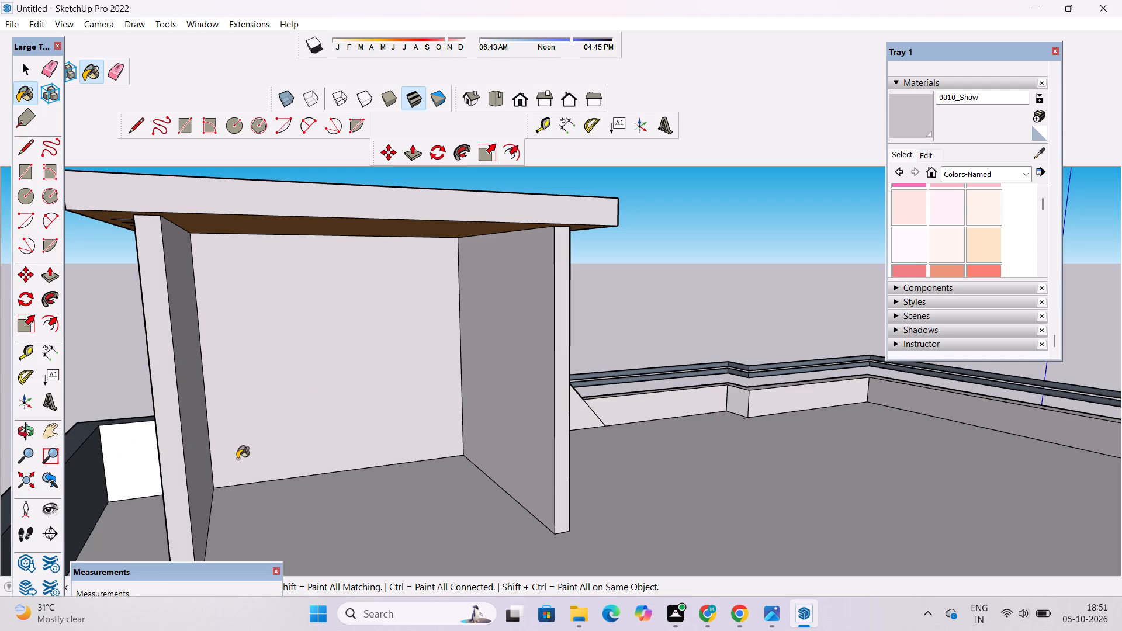
Paint the white upper-storey and ground-floor rear walls and the adjoining boundary wall face with 0010_Snow.
scroll(436, 486, "down", 17)
key("o")
left_click_drag(808, 513, 754, 490)
scroll(670, 492, "up", 2)
left_click_drag(633, 506, 625, 423, "shift")
left_click_drag(625, 420, 625, 475, "shift")
scroll(619, 473, "down", 5)
left_click_drag(588, 495, 603, 422, "shift")
left_click_drag(915, 114, 904, 124)
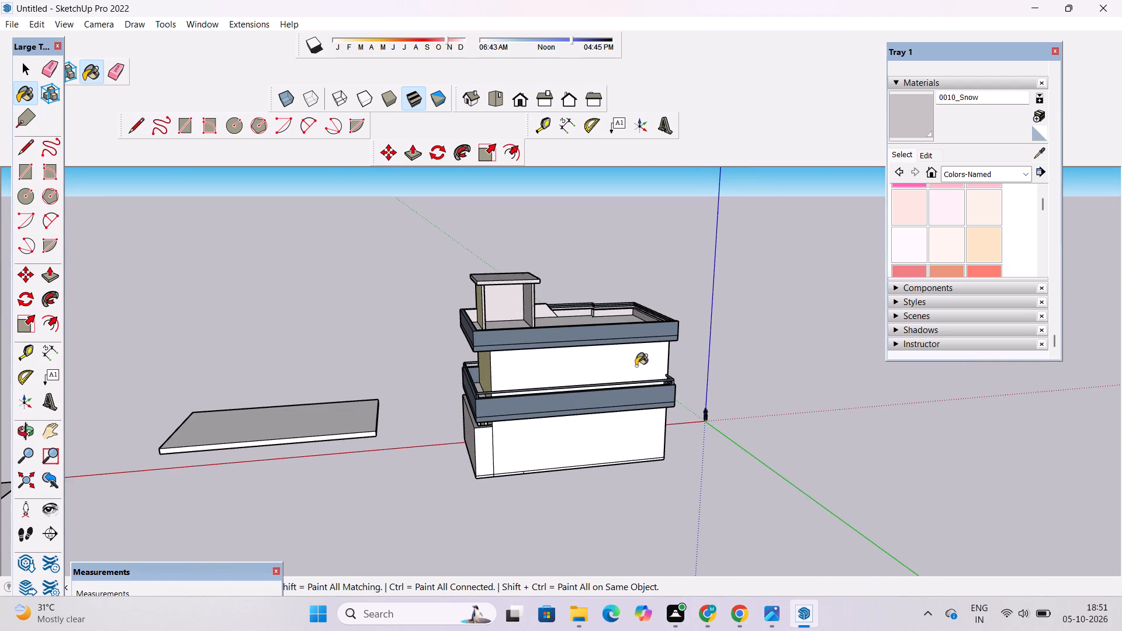
left_click(626, 368)
left_click(581, 449)
scroll(511, 453, "up", 5)
left_click(470, 453)
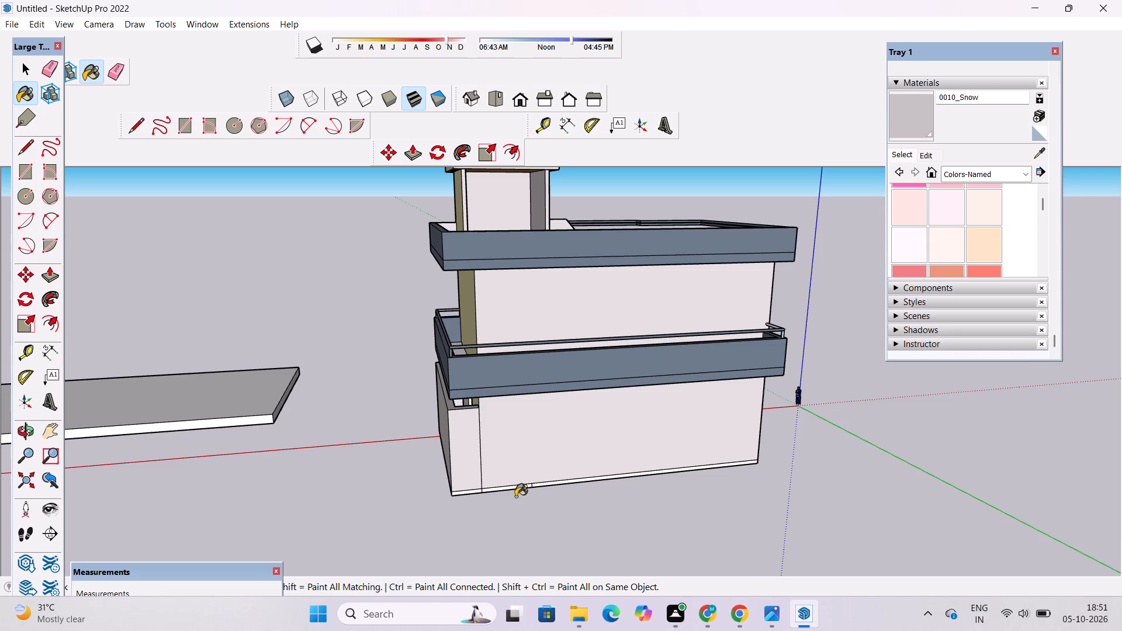
Paint the white base strips along the bottom of the rear wall and boundary wall with 0010_Snow.
scroll(515, 497, "up", 10)
left_click(538, 469)
left_click(574, 469)
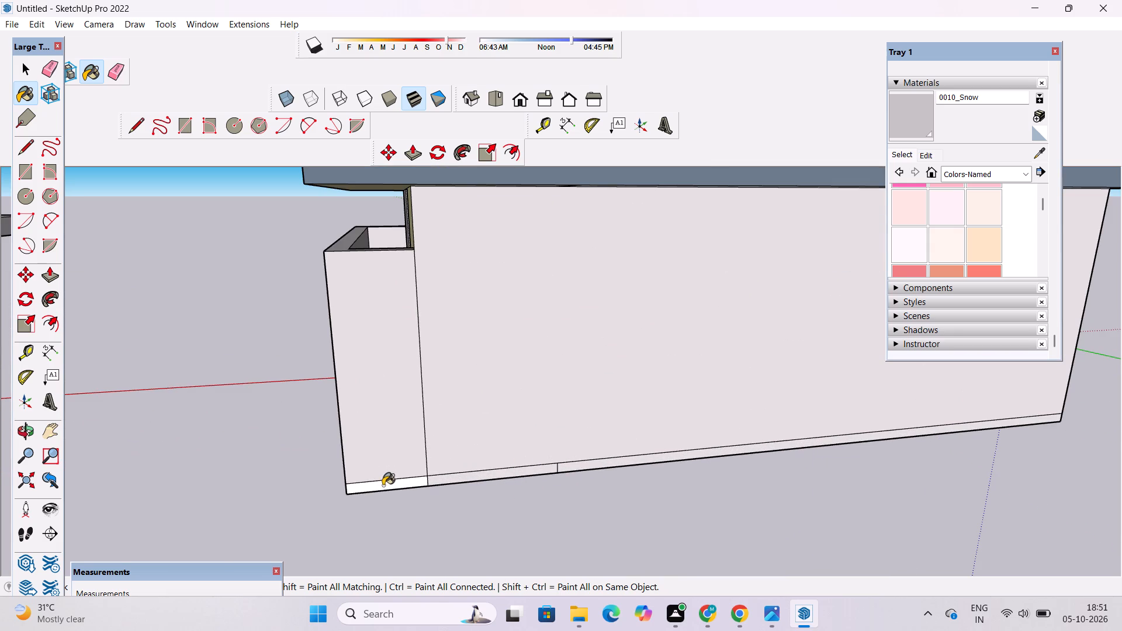
left_click(384, 487)
Erase the short vertical edge dividing the base strip of the rear wall.
key("e")
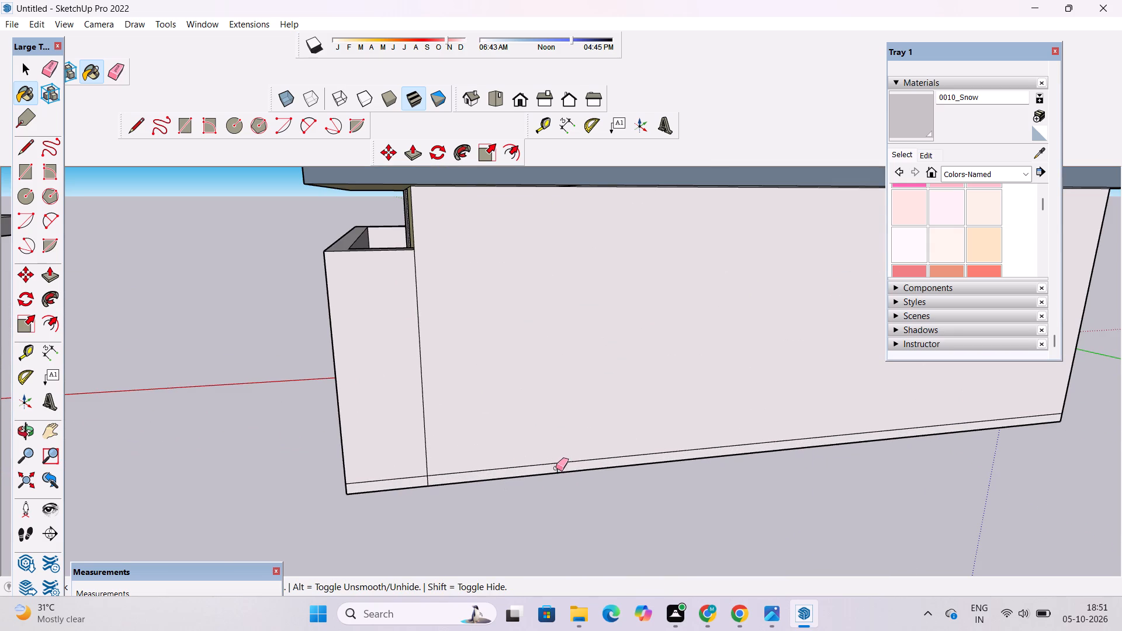
left_click(556, 469)
scroll(564, 466, "up", 9)
left_click_drag(560, 460, 548, 468)
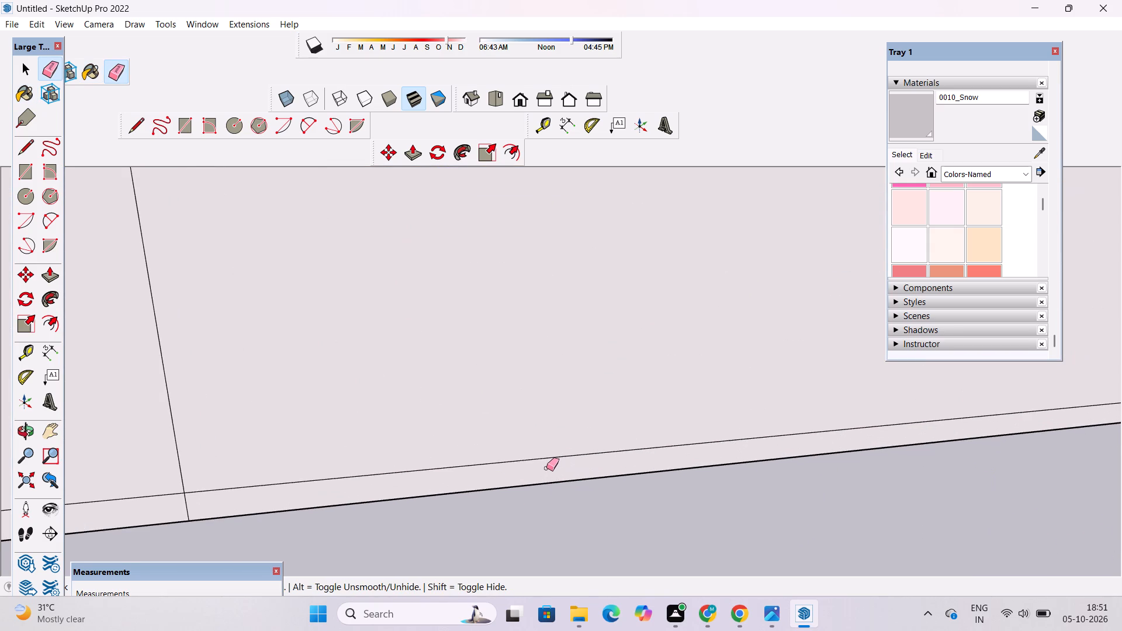
Delete the stray slab and the separate flat face lying on the ground away from the house.
scroll(547, 474, "down", 6)
key("o")
scroll(543, 474, "down", 13)
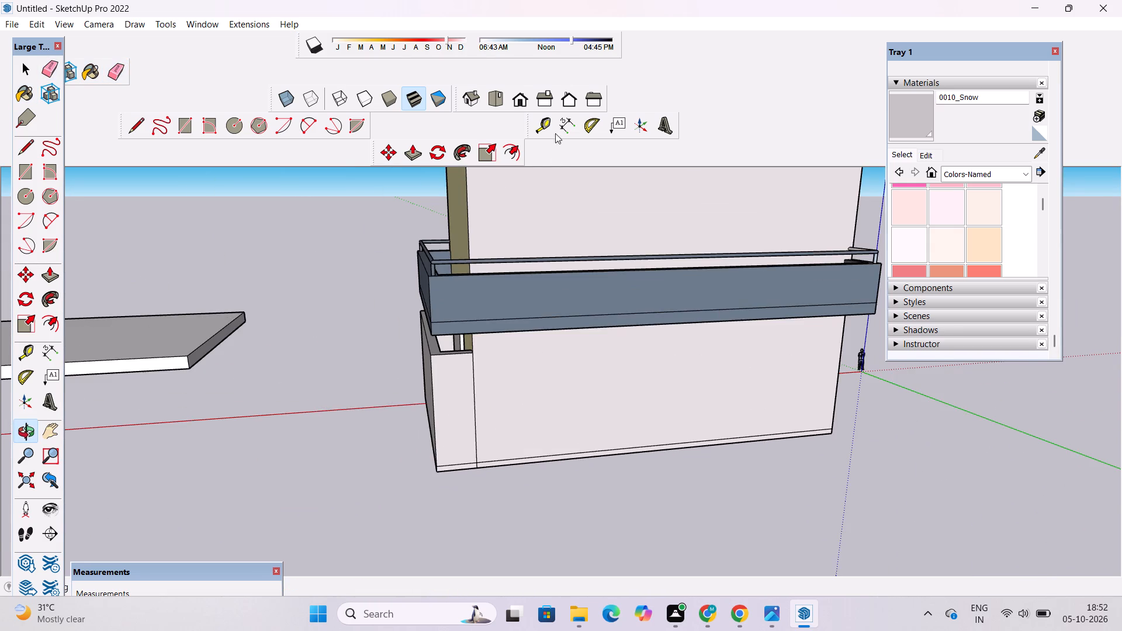
left_click(517, 98)
scroll(522, 257, "down", 6)
left_click_drag(508, 341, 513, 361)
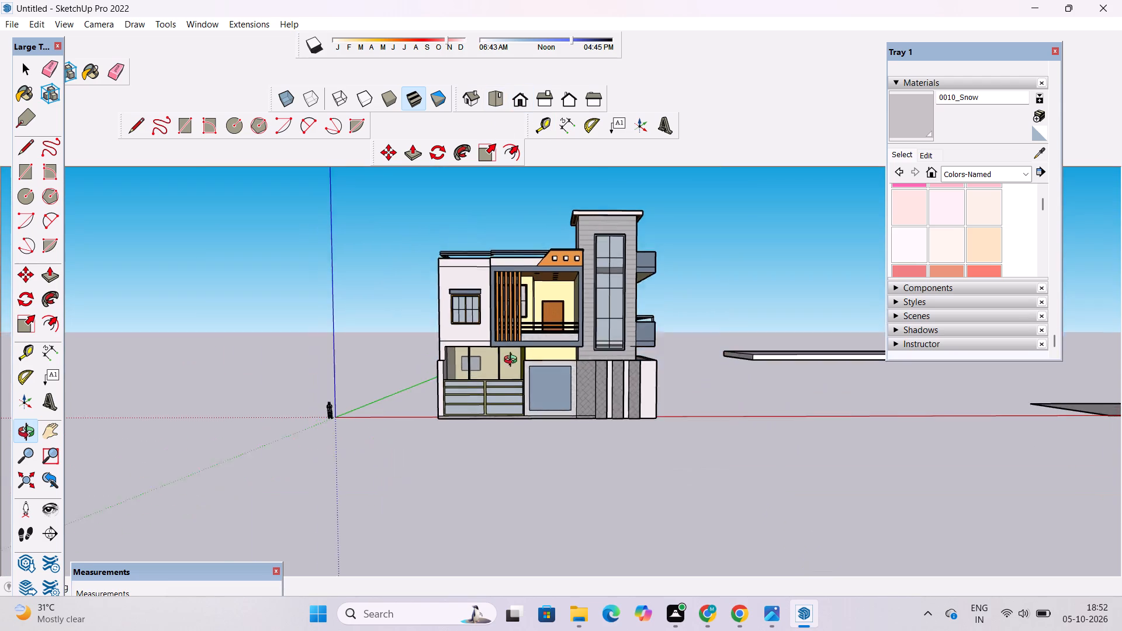
left_click_drag(513, 361, 513, 362)
scroll(535, 342, "up", 5)
left_click_drag(543, 339, 558, 386, "shift")
scroll(559, 389, "down", 4)
left_click_drag(560, 391, 529, 335, "shift")
left_click_drag(527, 332, 439, 332, "shift")
scroll(439, 332, "down", 4)
key("space")
left_click(657, 345)
key("Delete")
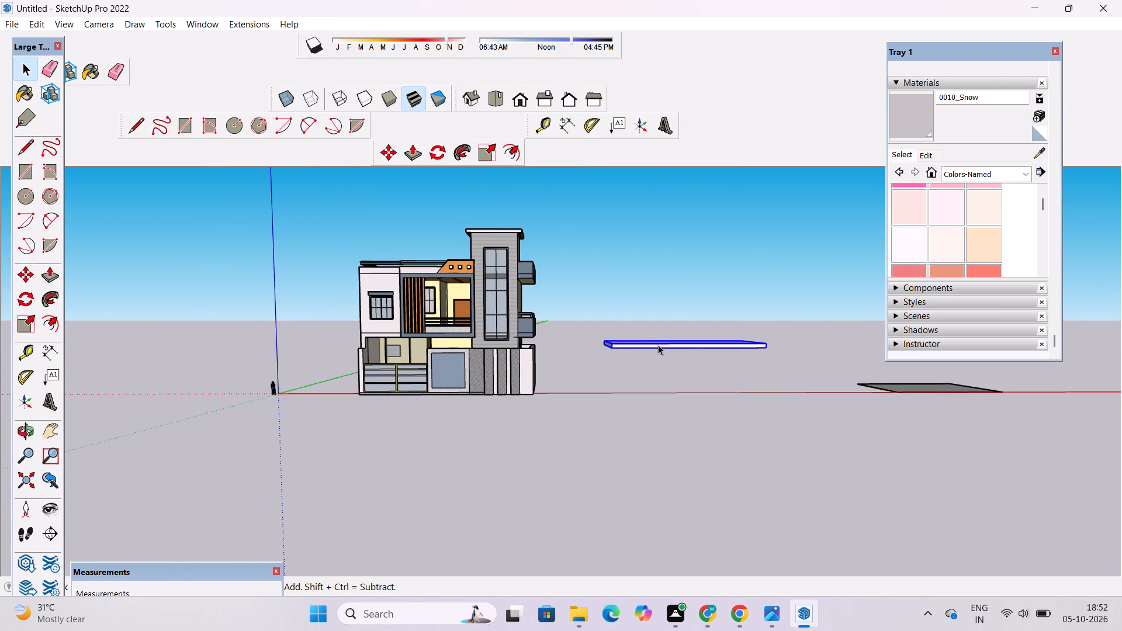
left_click_drag(1025, 382, 811, 407)
key("Delete")
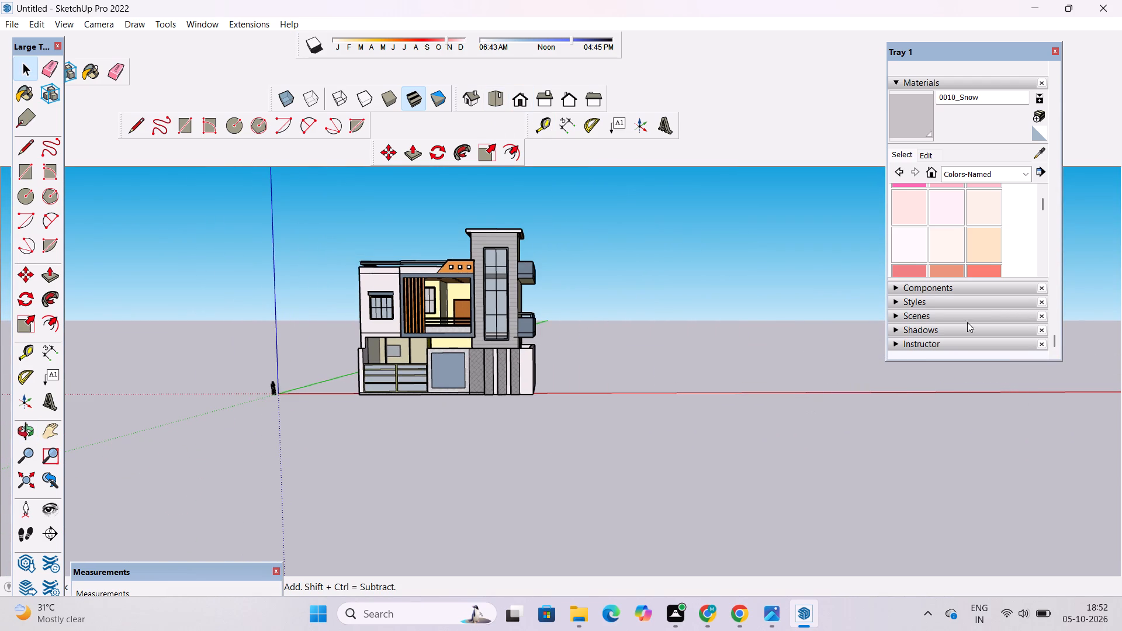
Close the tray holding the materials.
left_click(1057, 53)
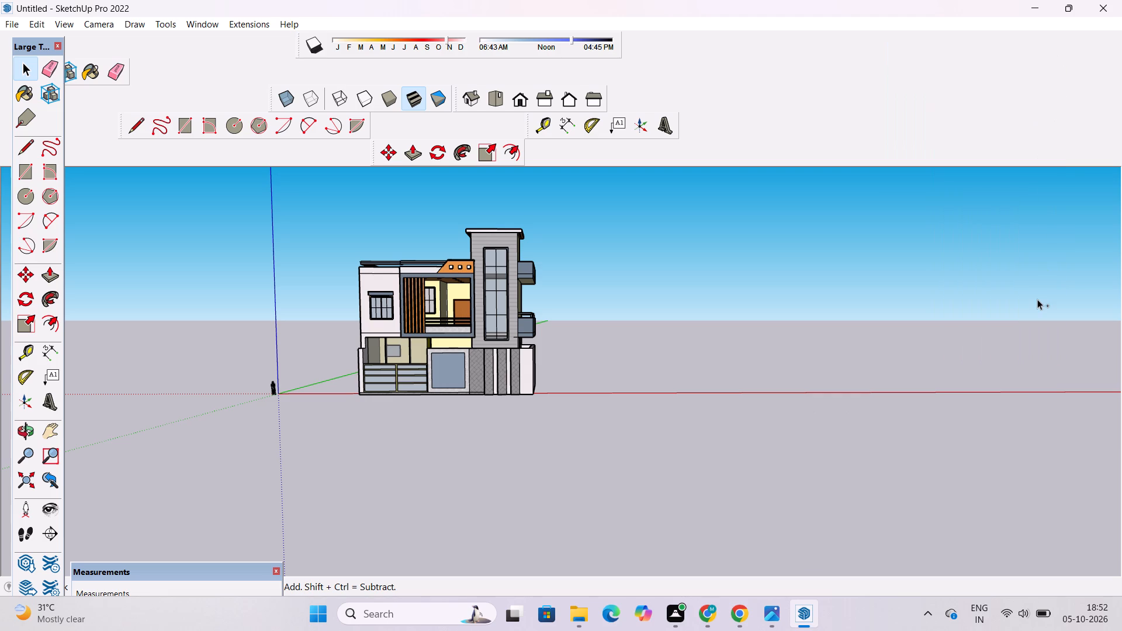
Save the model in the Downloads folder as TWO FLOOR HOIUSE 2.
key("ctrl+s")
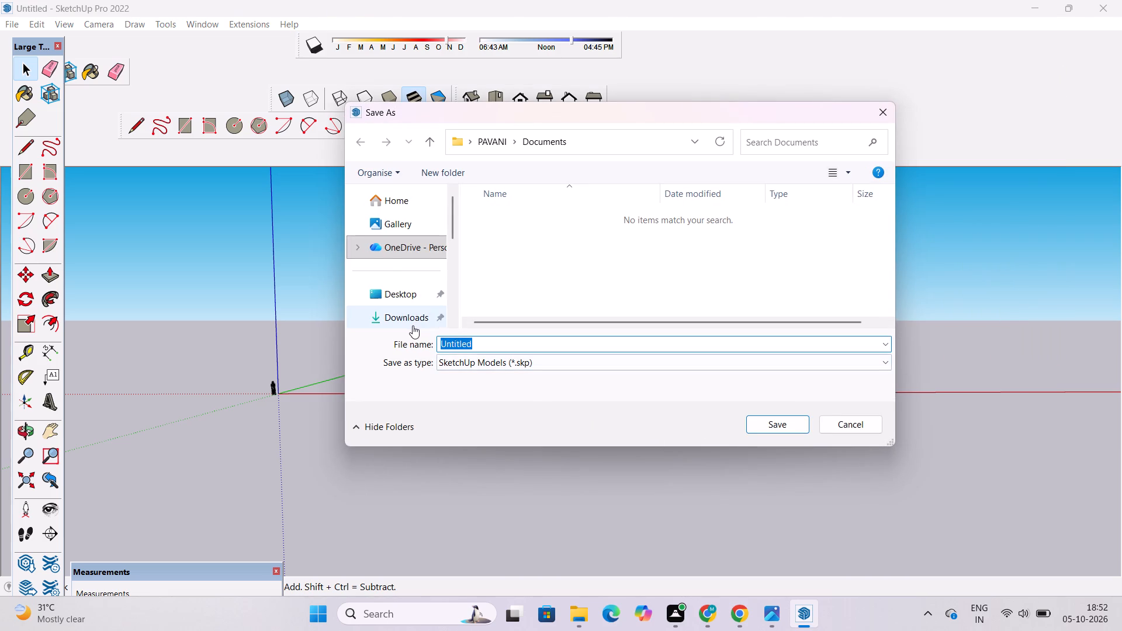
left_click(413, 324)
left_click(491, 343)
key("BackSpace")
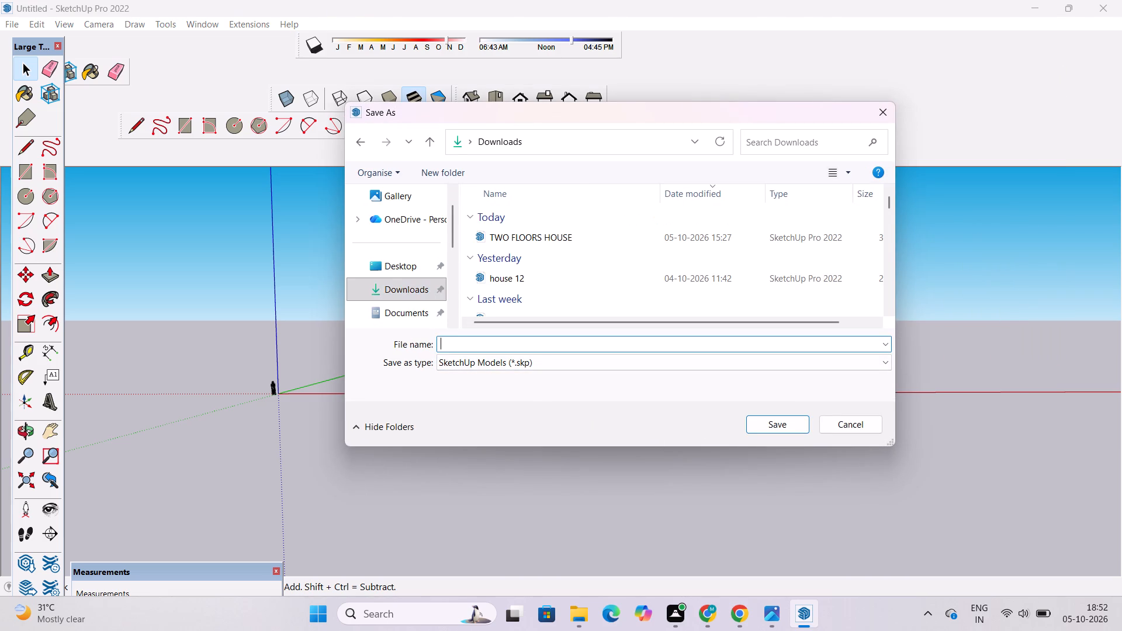
type("two f")
key("BackSpace")
key("BackSpace")
key("BackSpace")
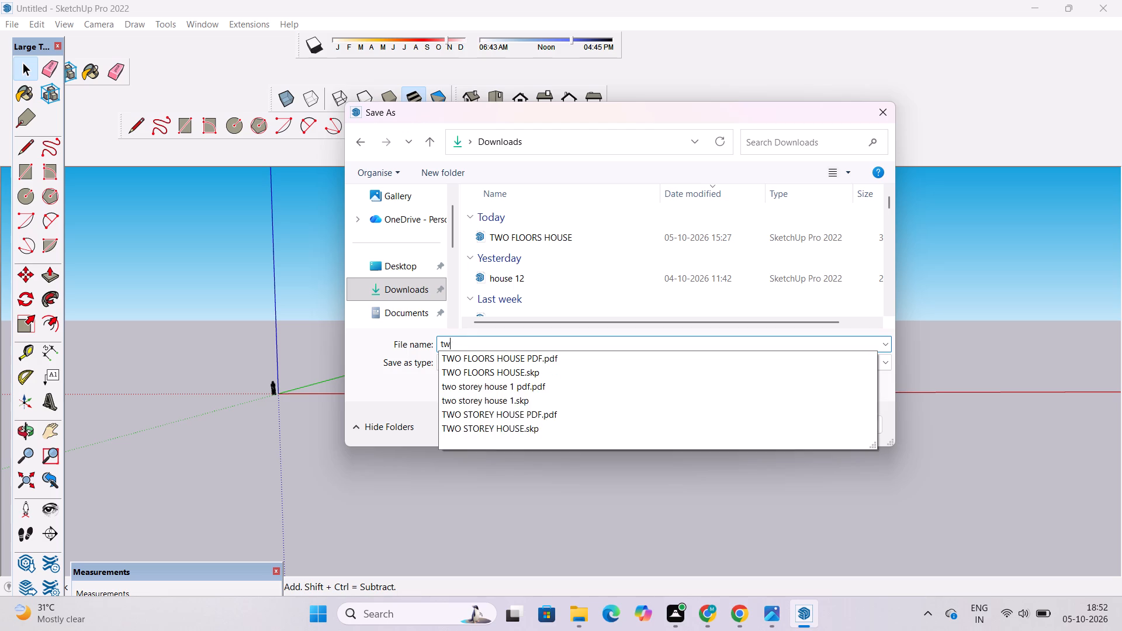
key("BackSpace")
key("BackSpace")
type("TWP")
key("BackSpace")
type("O")
key("space")
type("FLOOR BUIL")
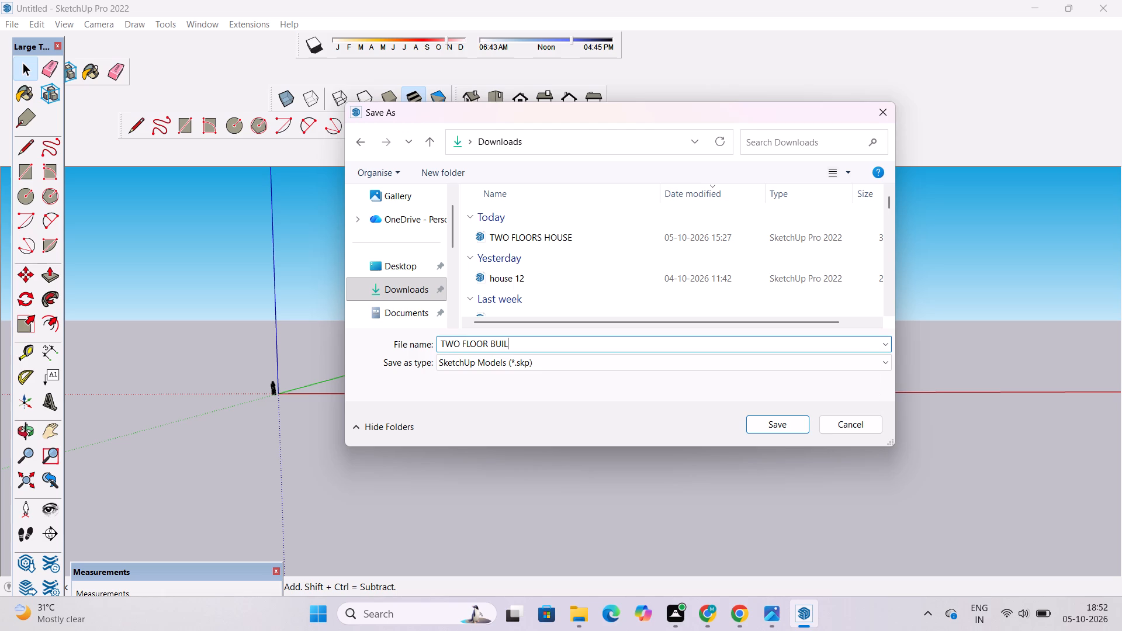
key("BackSpace")
key("BackSpace")
key("BackSpace")
key("BackSpace")
type("HOIUSE")
key("space")
key("2")
left_click(795, 427)
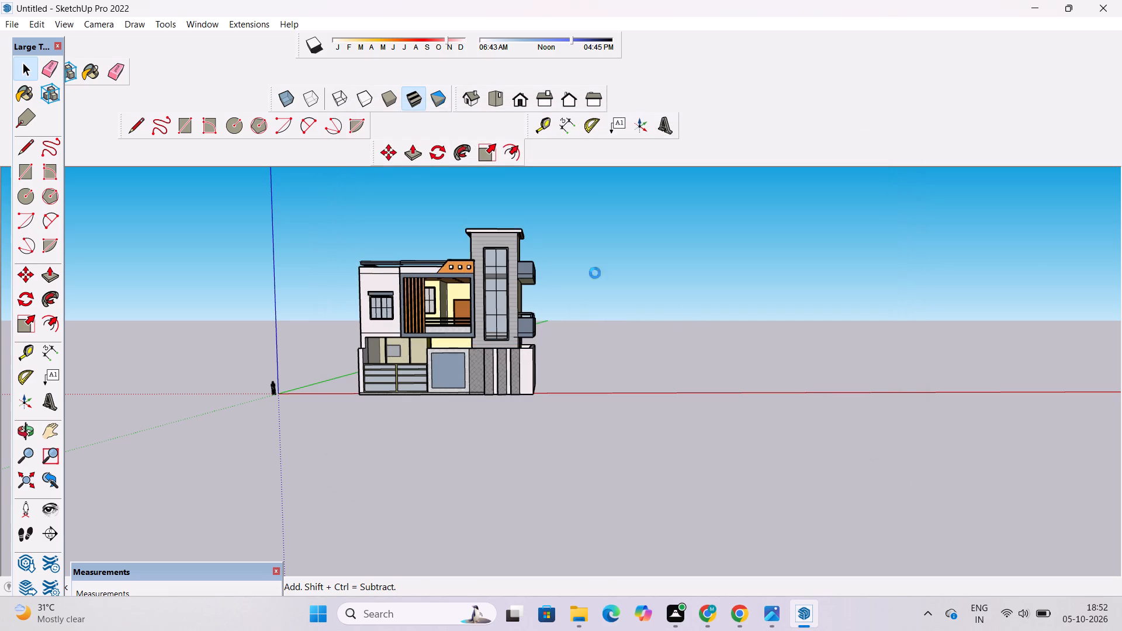
Export the house view as a 2D PDF named TWO FLOOR HOIUSE 2 PDF in the Downloads folder.
left_click(12, 26)
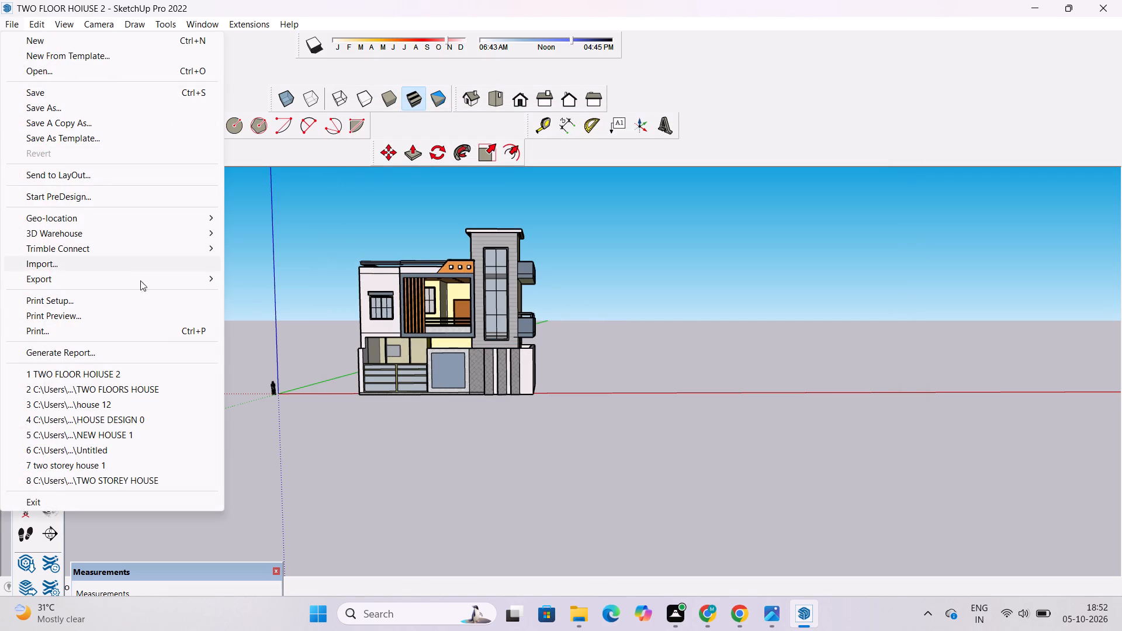
left_click(250, 292)
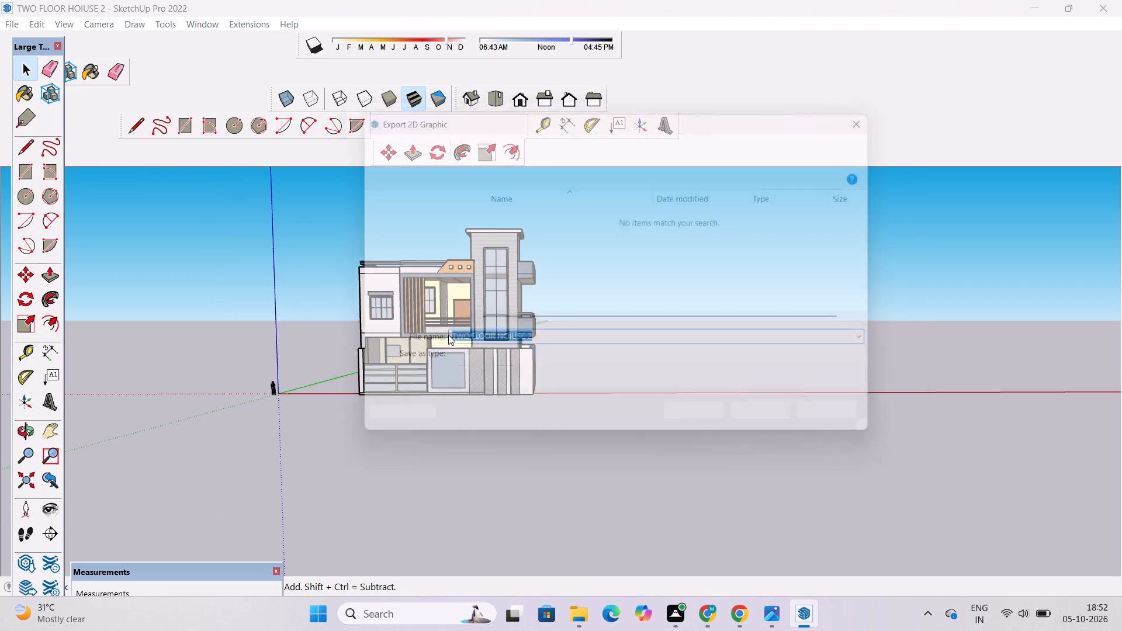
left_click(411, 318)
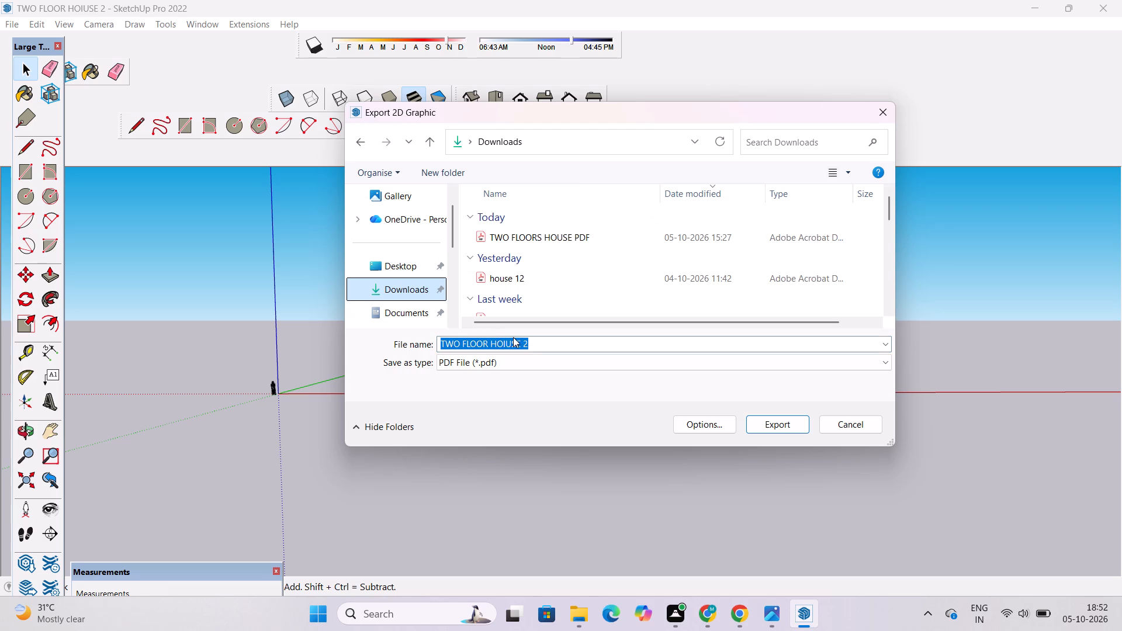
triple_click(529, 344)
key("space")
key("p")
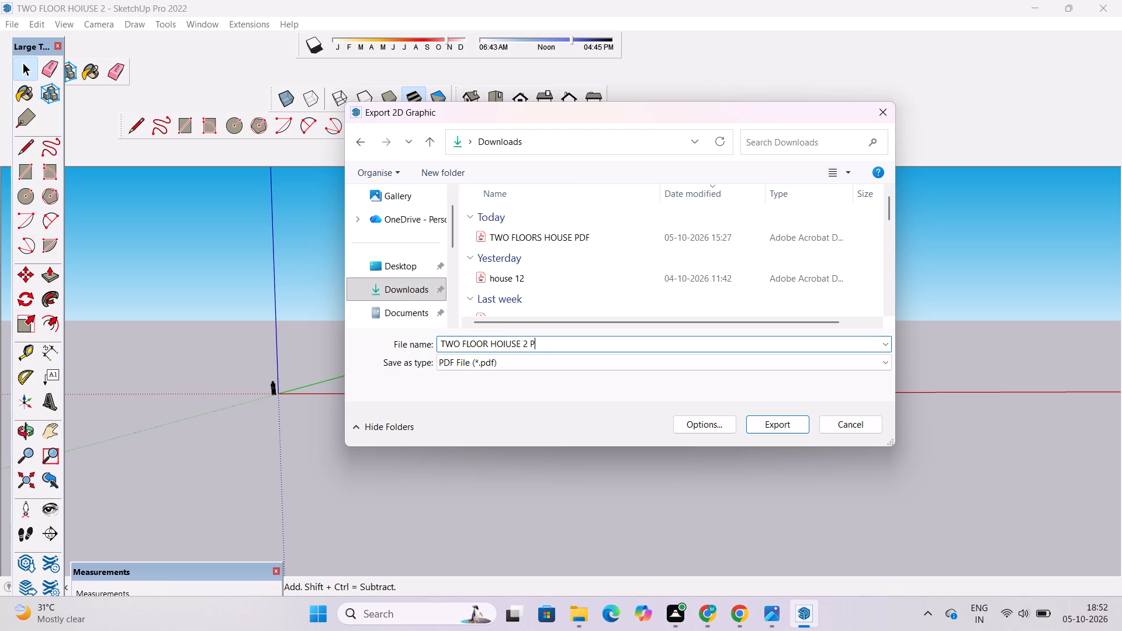
type("DF")
left_click(768, 427)
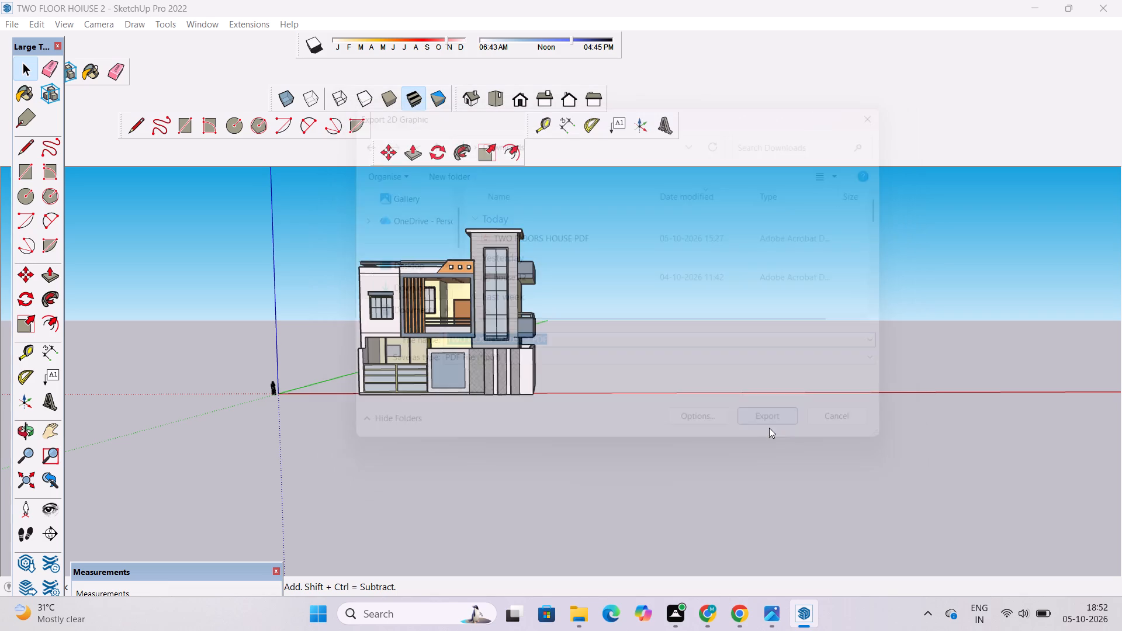